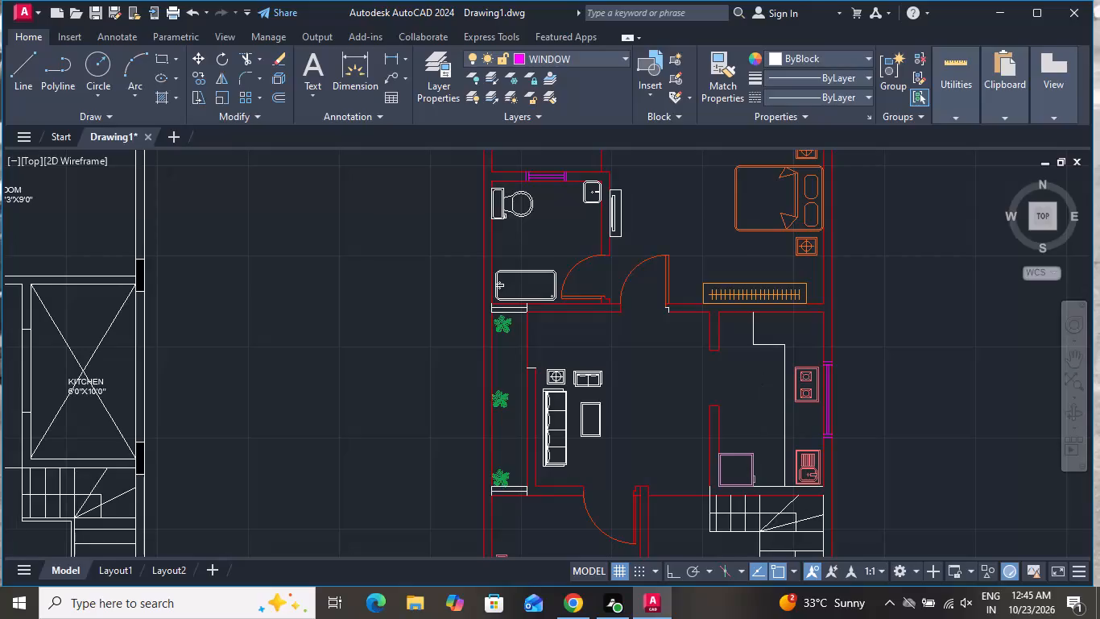
# Draw a TV unit rectangle about 9" by 2'-10" against the lounge side of the kitchen wall, opposite the sofa.
pyautogui.scroll(-1, 762, 404)
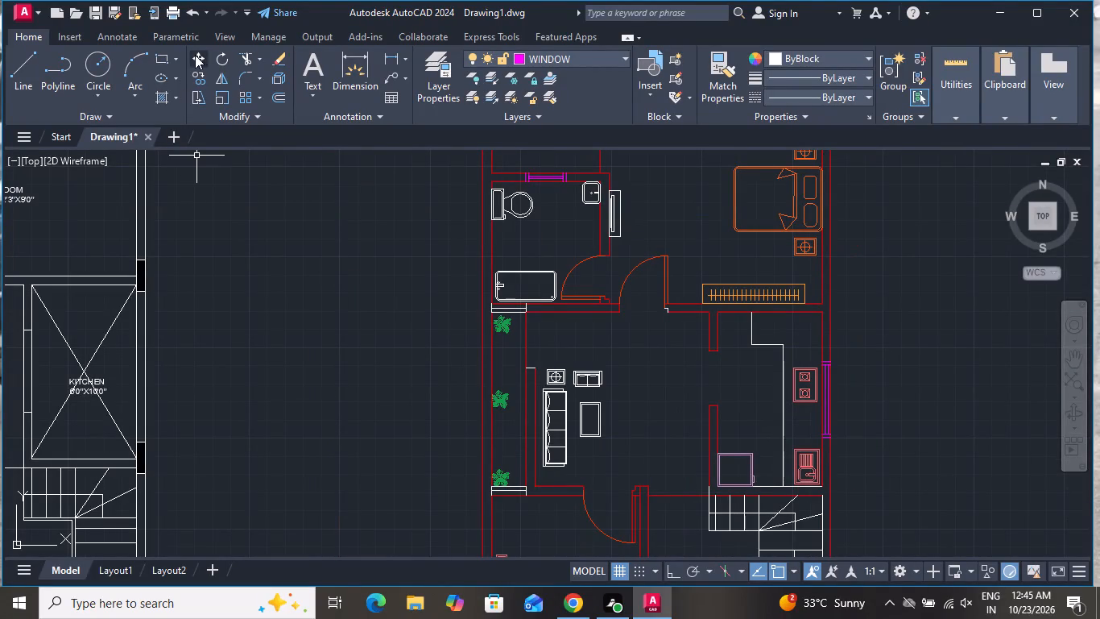
pyautogui.click(165, 56)
pyautogui.scroll(2, 697, 521)
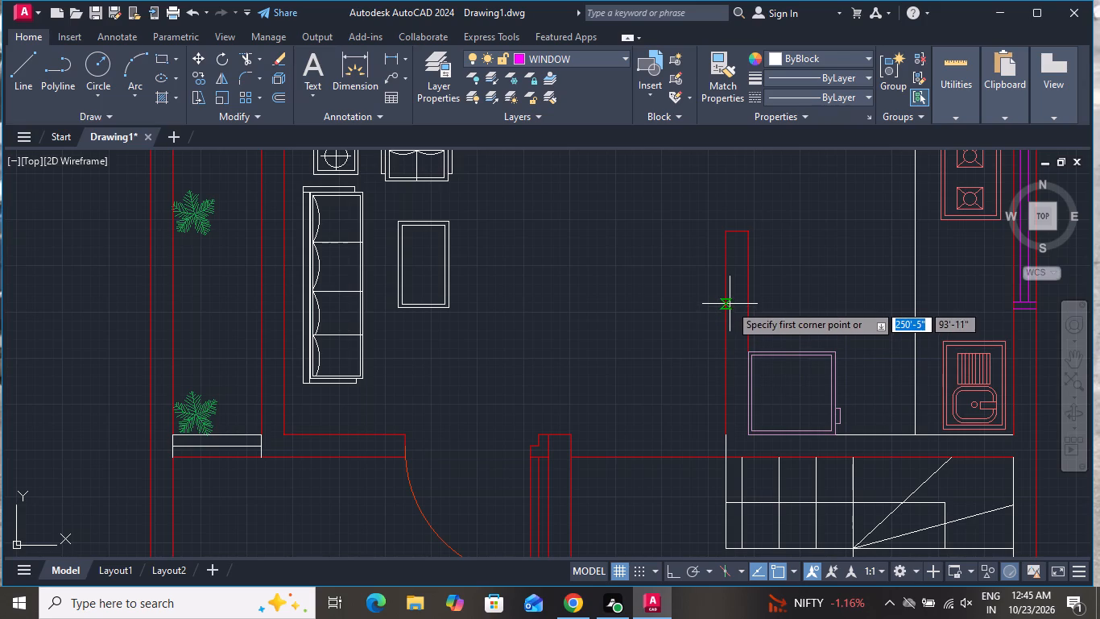
pyautogui.click(725, 262)
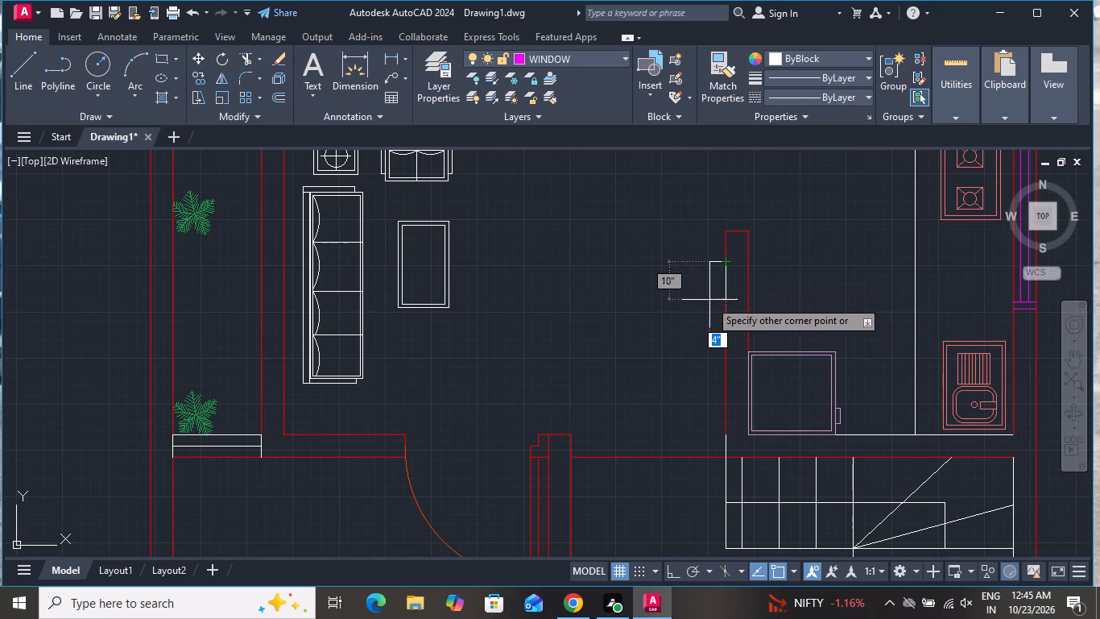
pyautogui.click(694, 388)
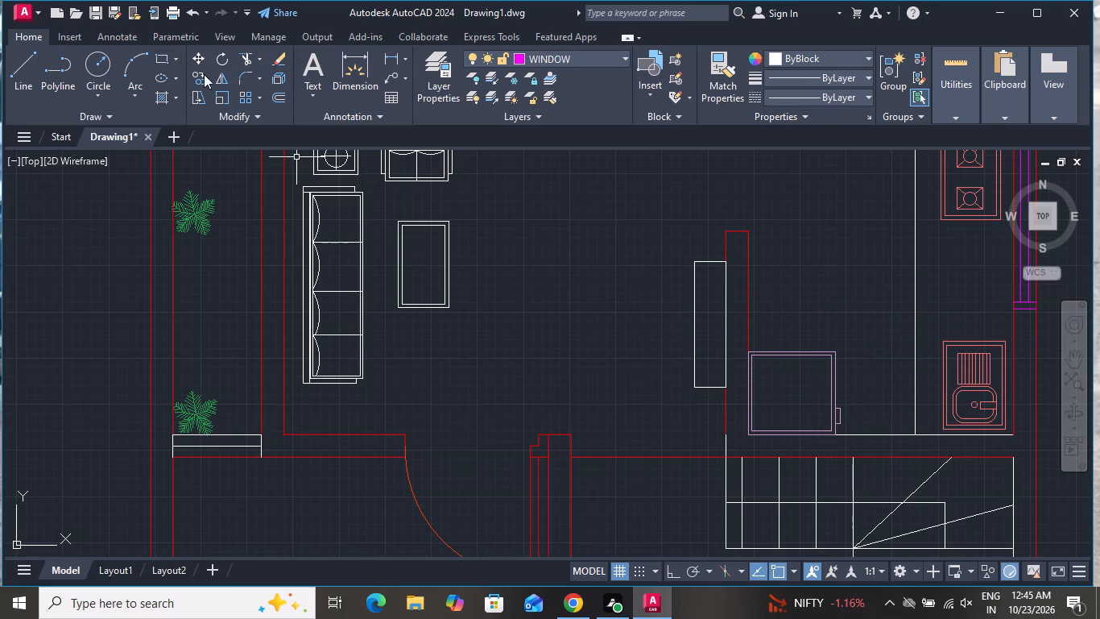
# Draw a narrow upright rectangle about 1" wide inside the TV unit outline as the television screen.
pyautogui.click(159, 54)
pyautogui.scroll(2, 721, 303)
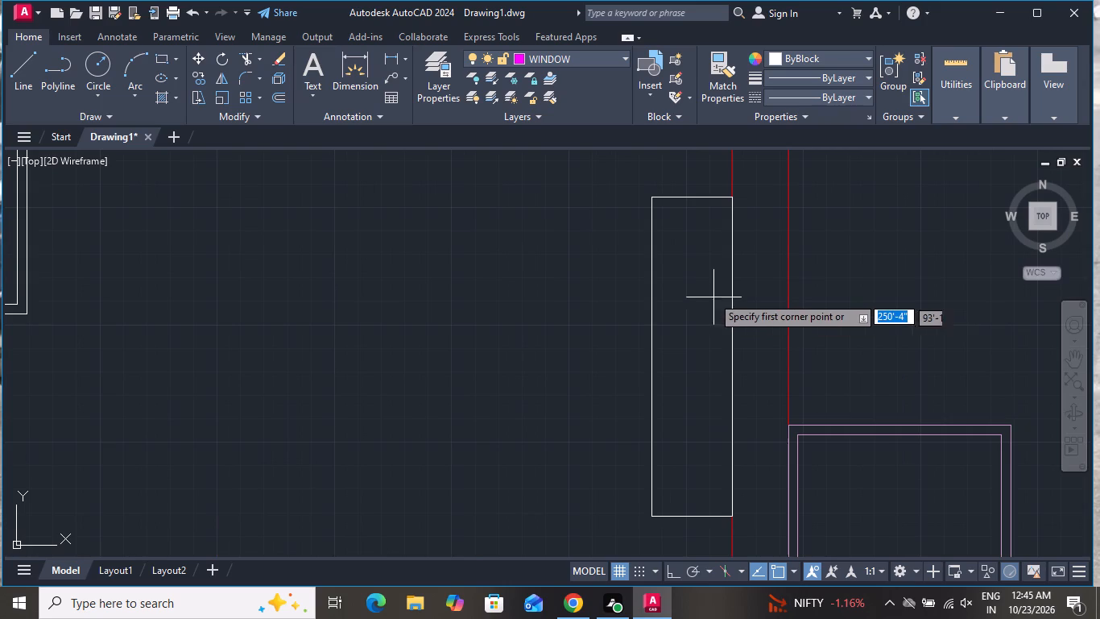
pyautogui.click(685, 233)
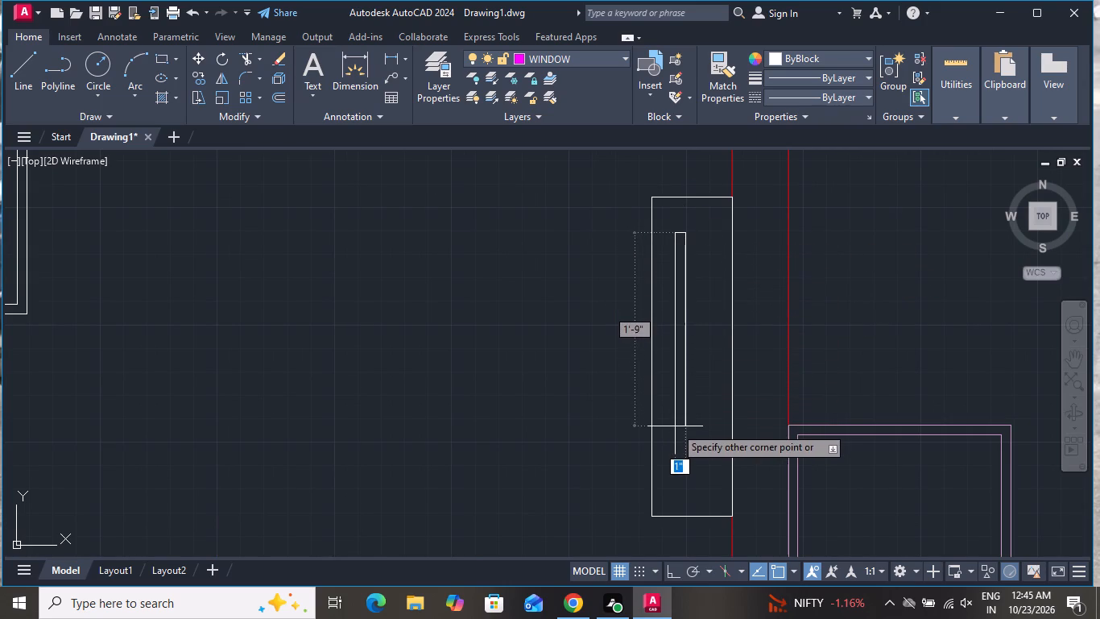
pyautogui.click(676, 453)
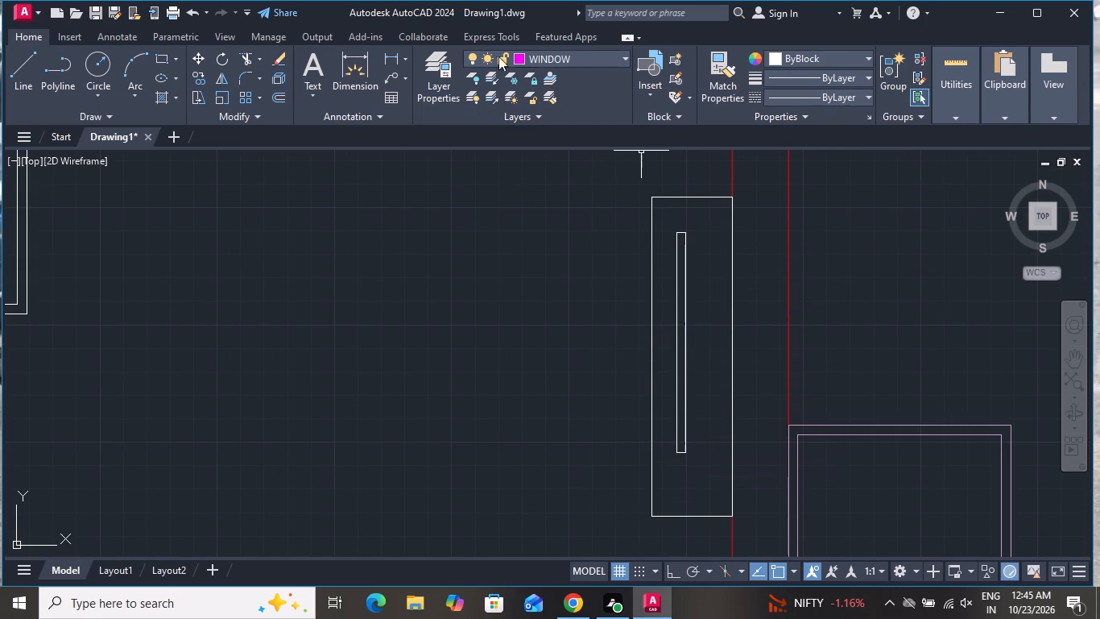
# Draw the television's tapered back with three connected lines on the wall-facing side of the narrow screen rectangle.
pyautogui.click(29, 76)
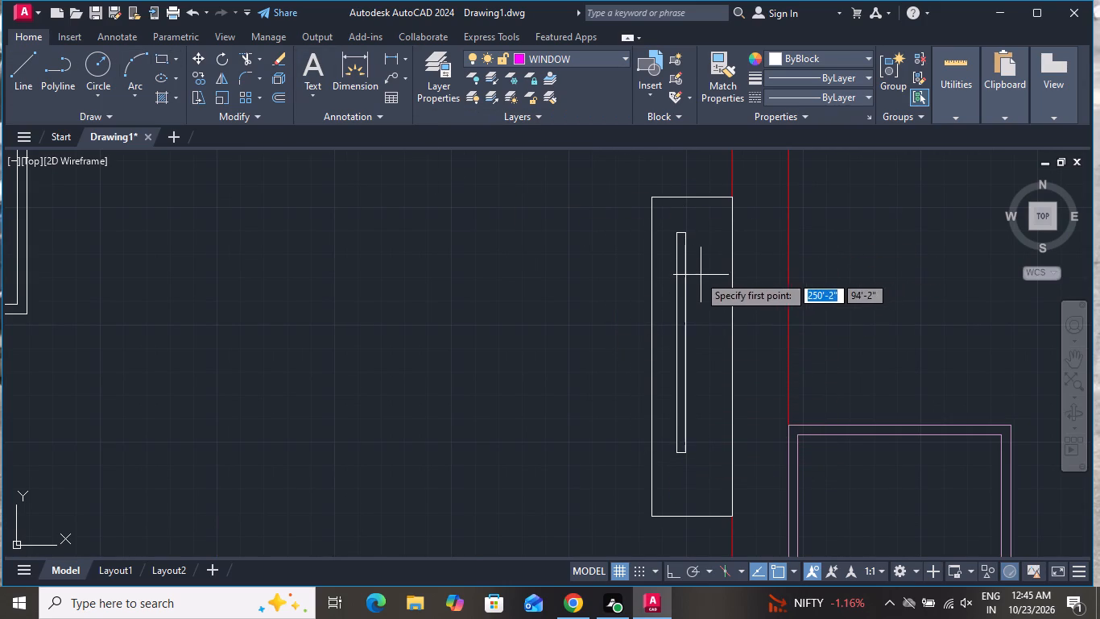
pyautogui.click(686, 272)
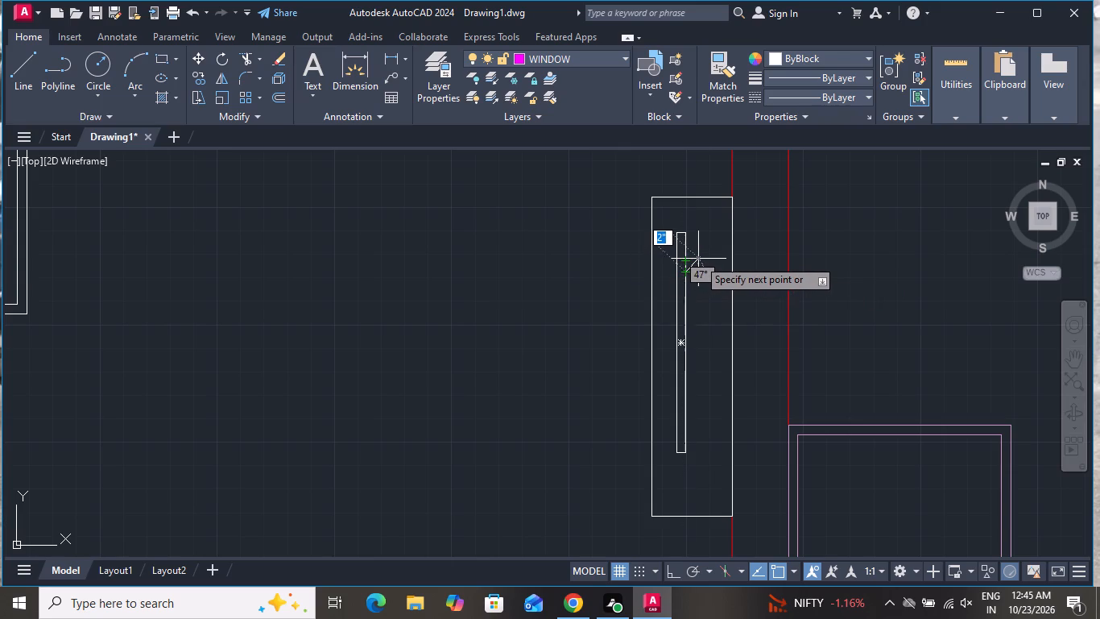
pyautogui.click(698, 258)
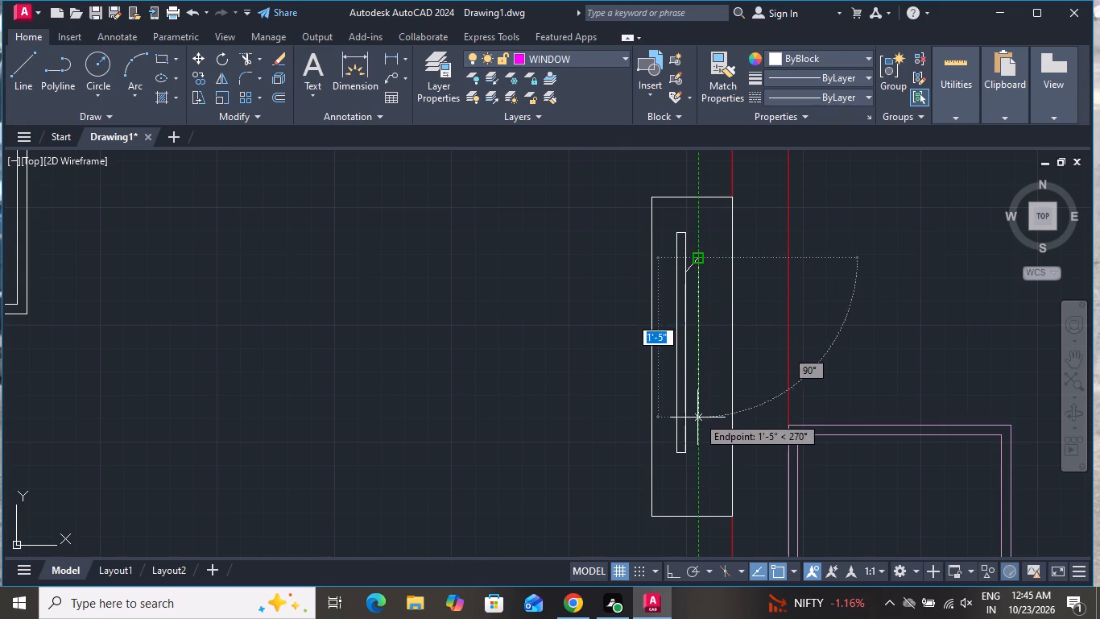
pyautogui.click(698, 434)
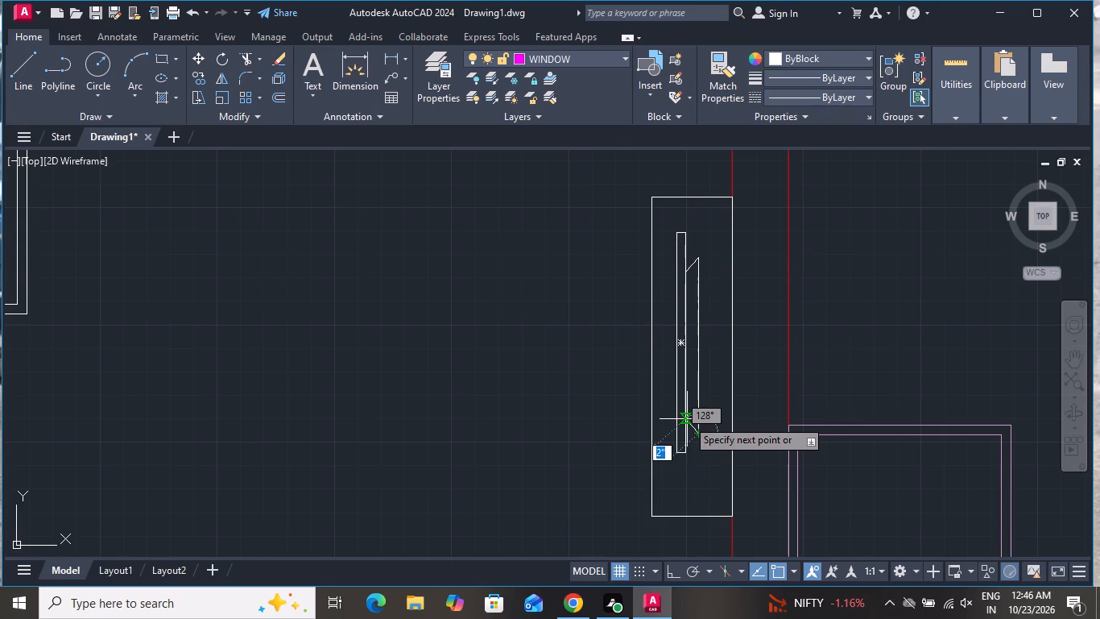
pyautogui.click(687, 418)
pyautogui.rightClick(684, 416)
pyautogui.click(719, 238)
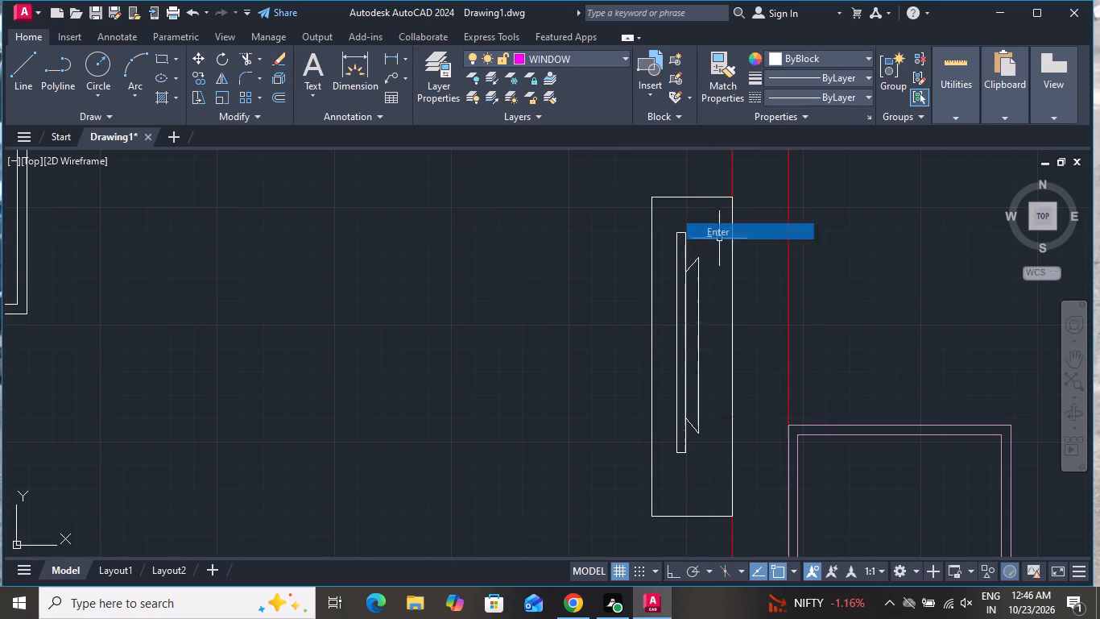
# Move the screen rectangle and its tapered back about 2" toward the kitchen wall inside the TV unit outline.
pyautogui.click(721, 223)
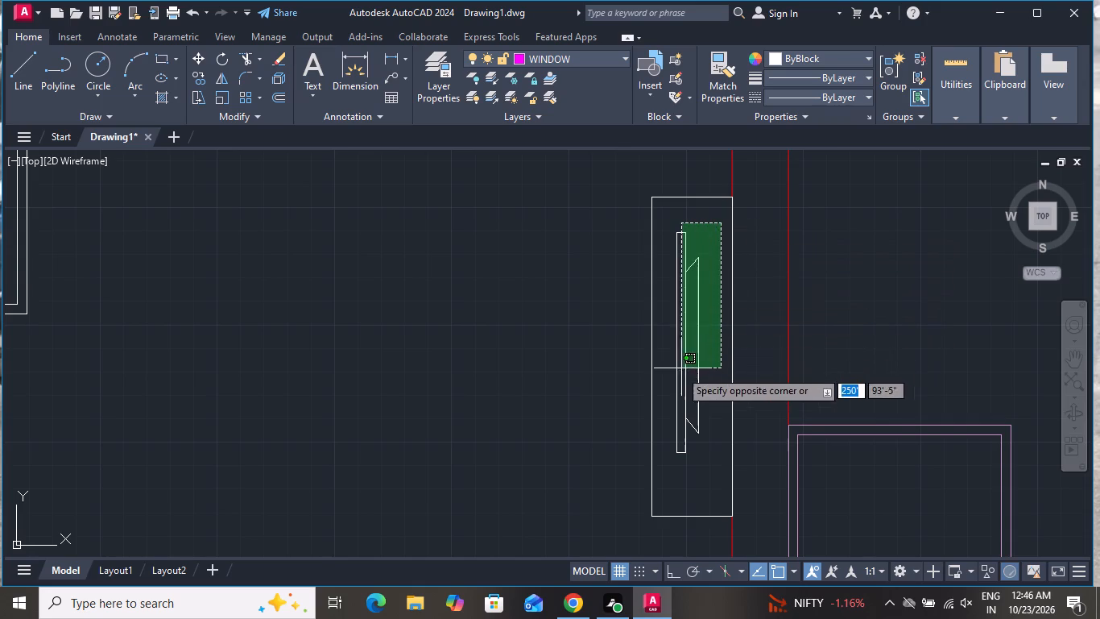
pyautogui.click(664, 465)
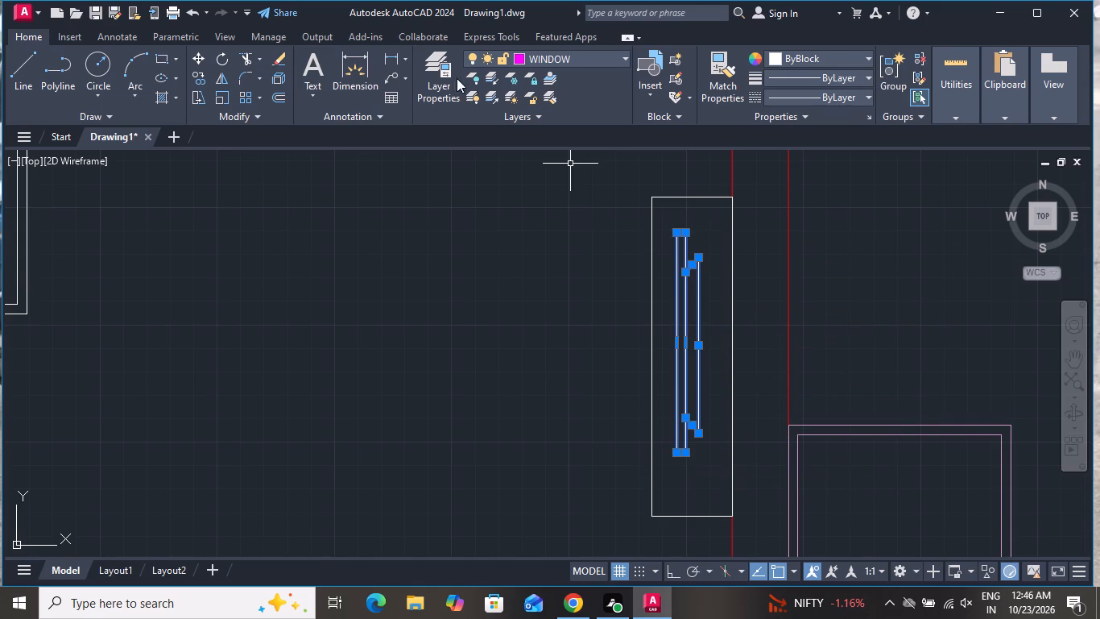
pyautogui.click(201, 56)
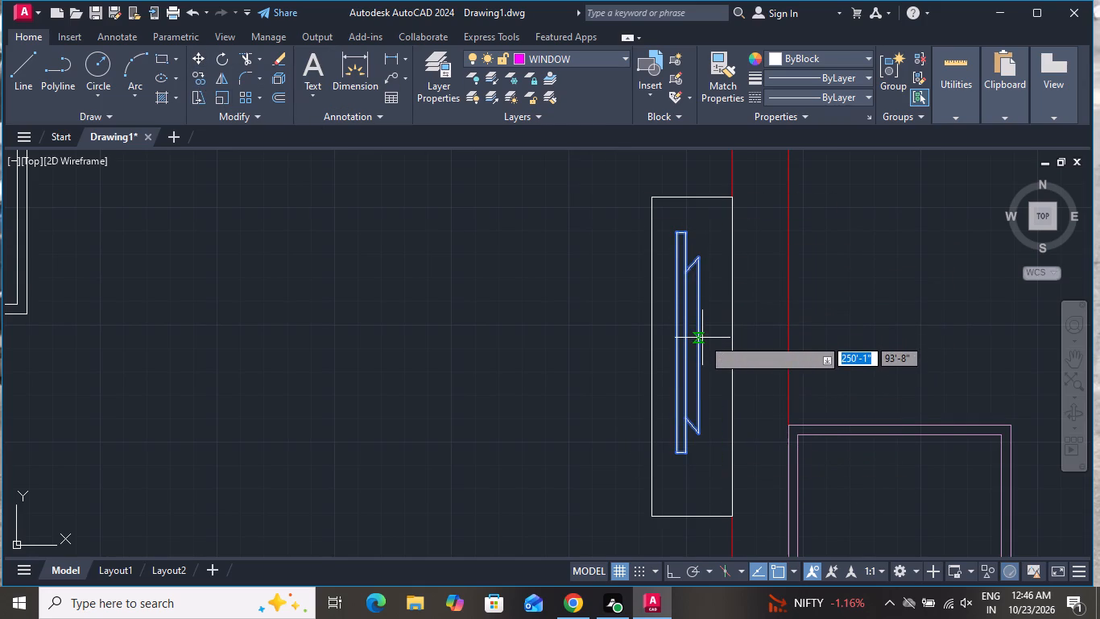
pyautogui.click(697, 335)
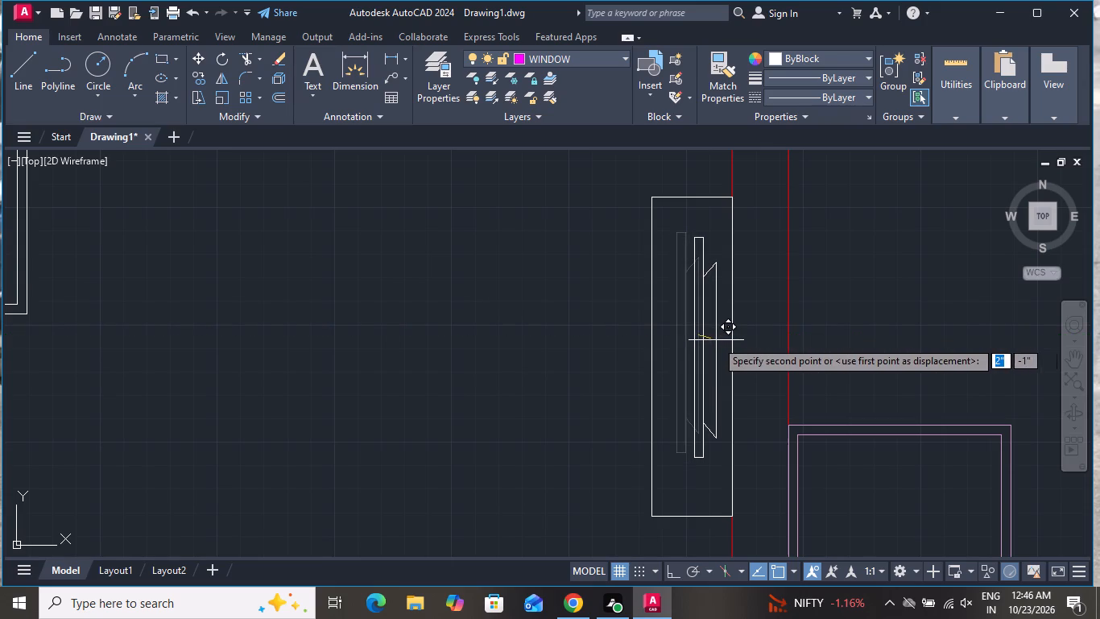
pyautogui.click(716, 339)
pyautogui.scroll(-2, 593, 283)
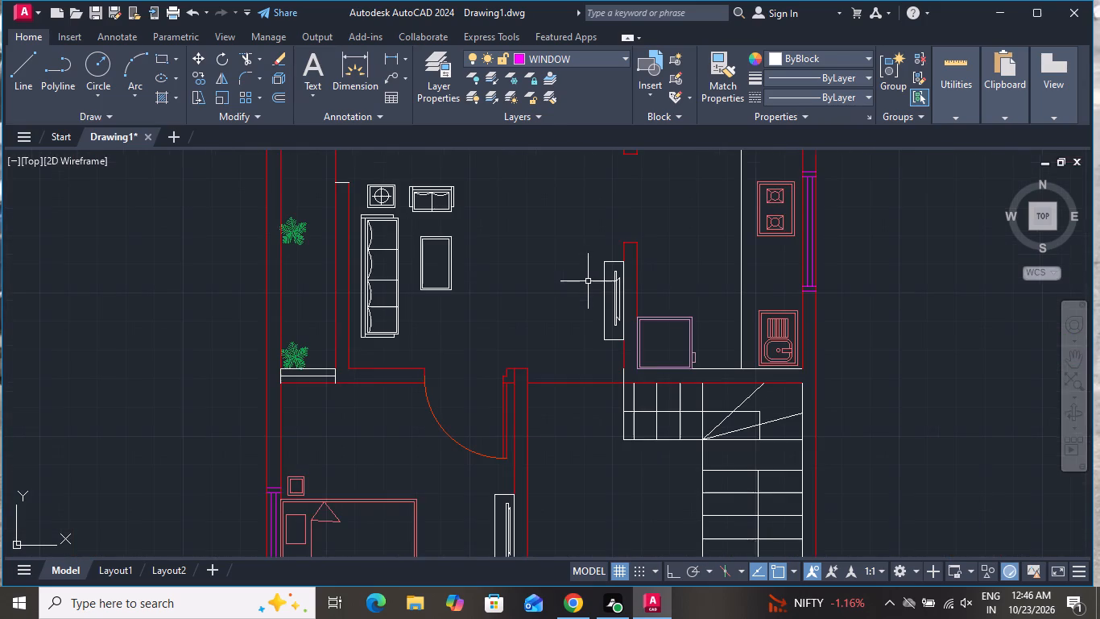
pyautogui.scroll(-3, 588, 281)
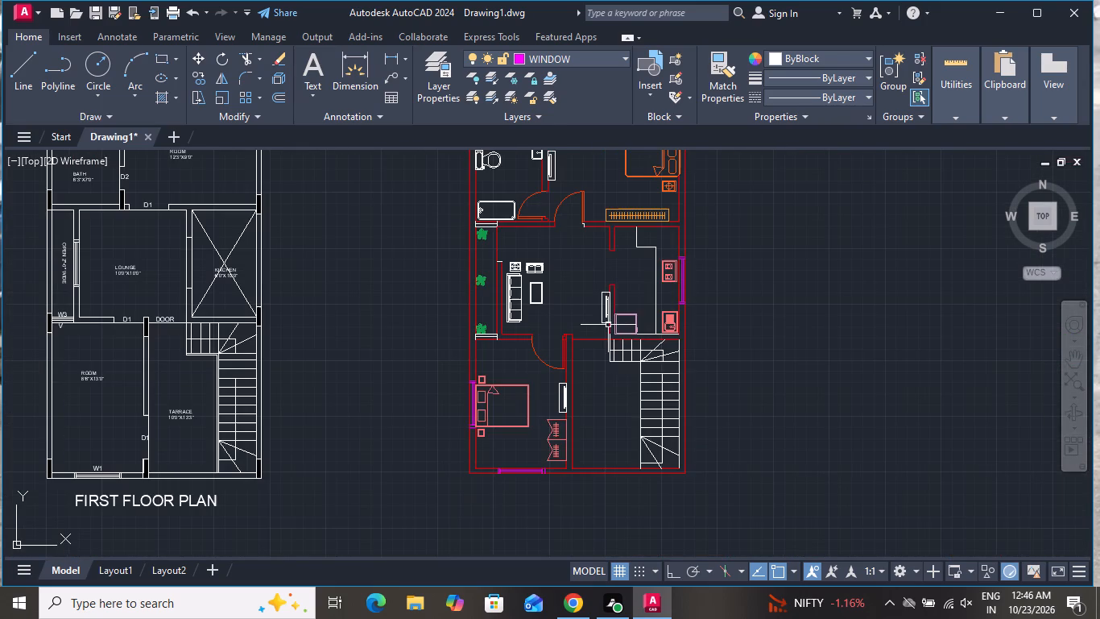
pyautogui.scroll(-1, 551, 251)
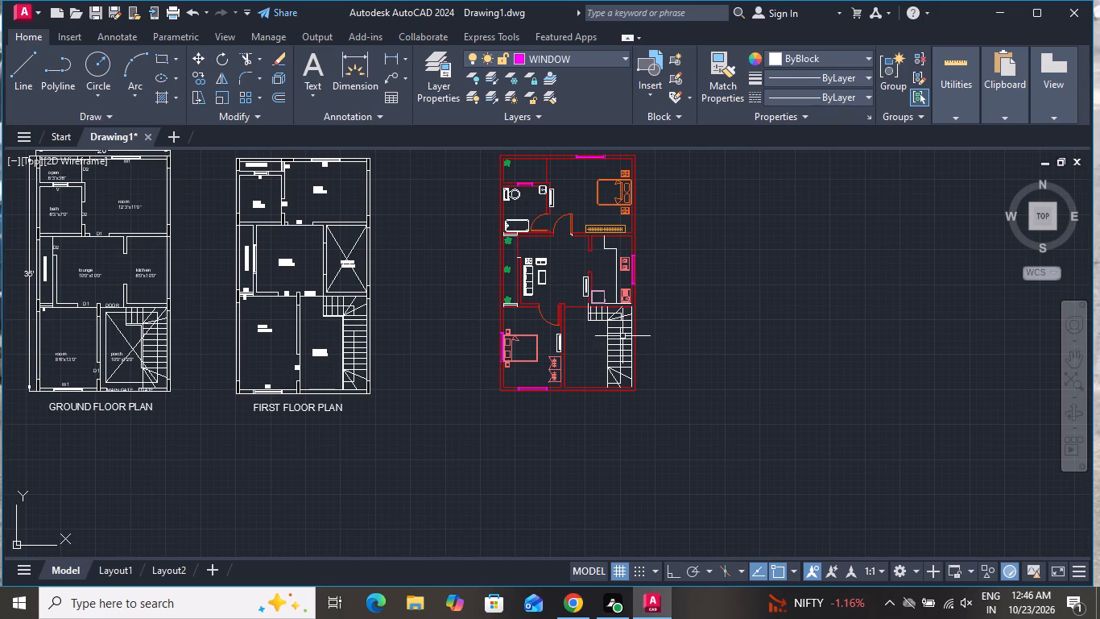
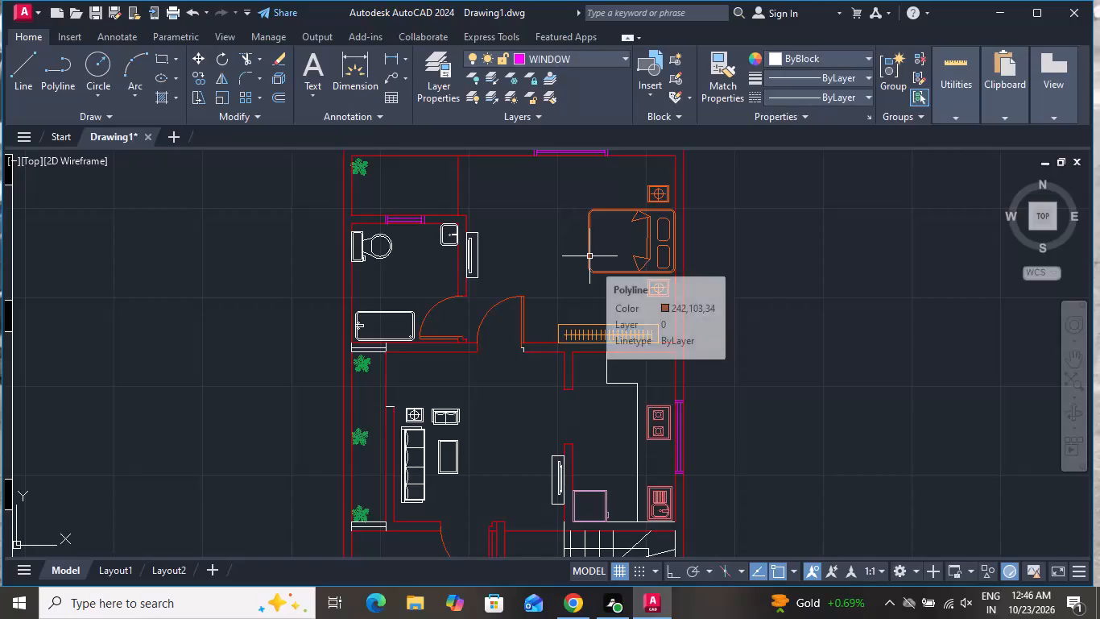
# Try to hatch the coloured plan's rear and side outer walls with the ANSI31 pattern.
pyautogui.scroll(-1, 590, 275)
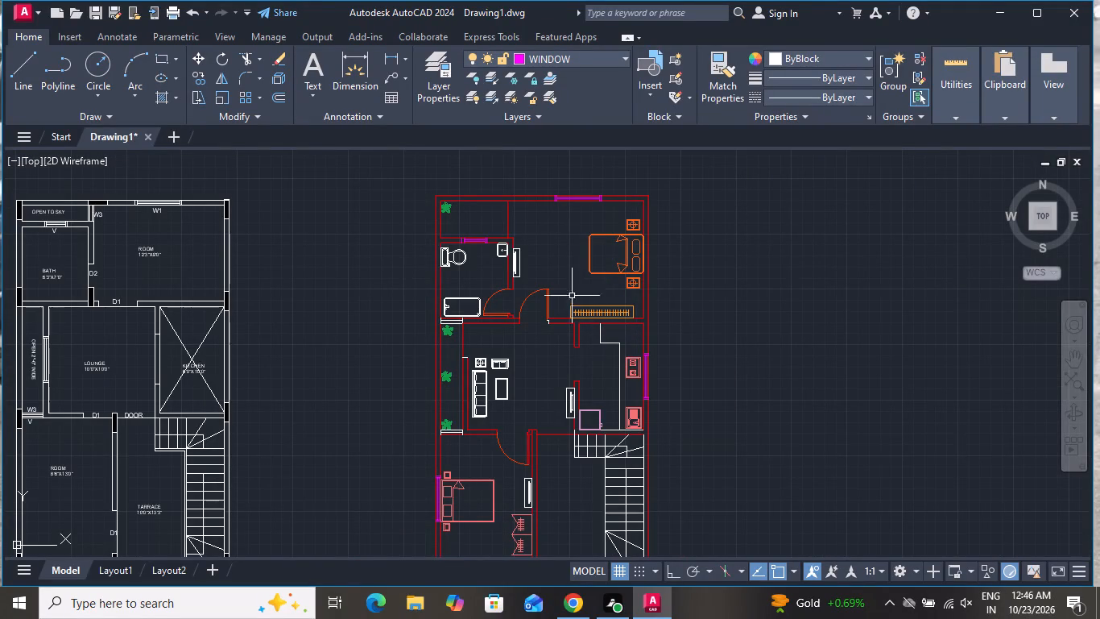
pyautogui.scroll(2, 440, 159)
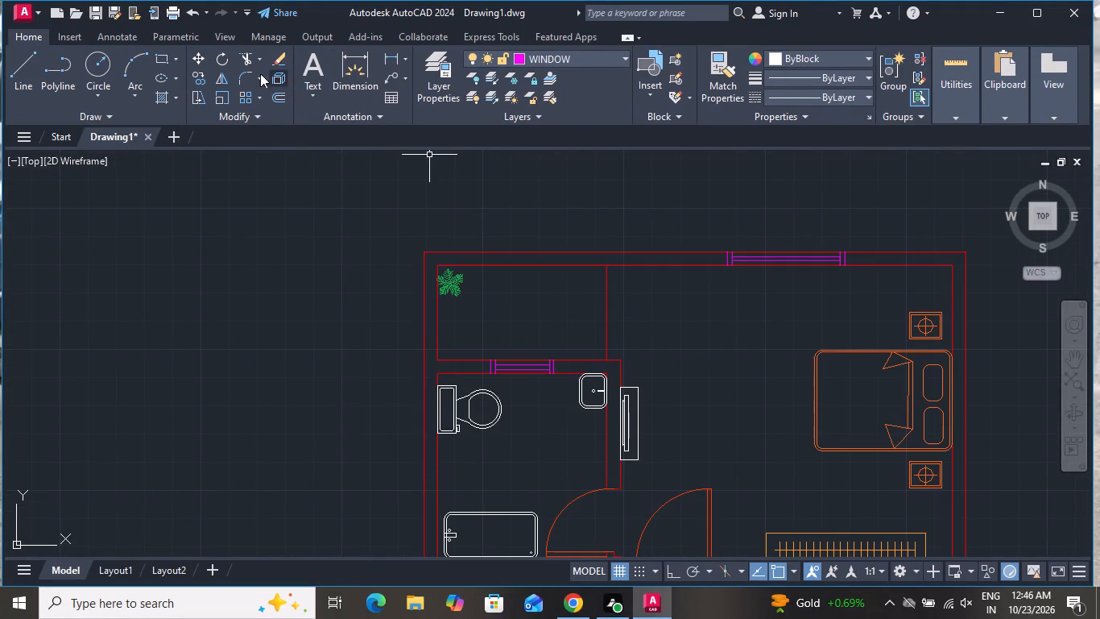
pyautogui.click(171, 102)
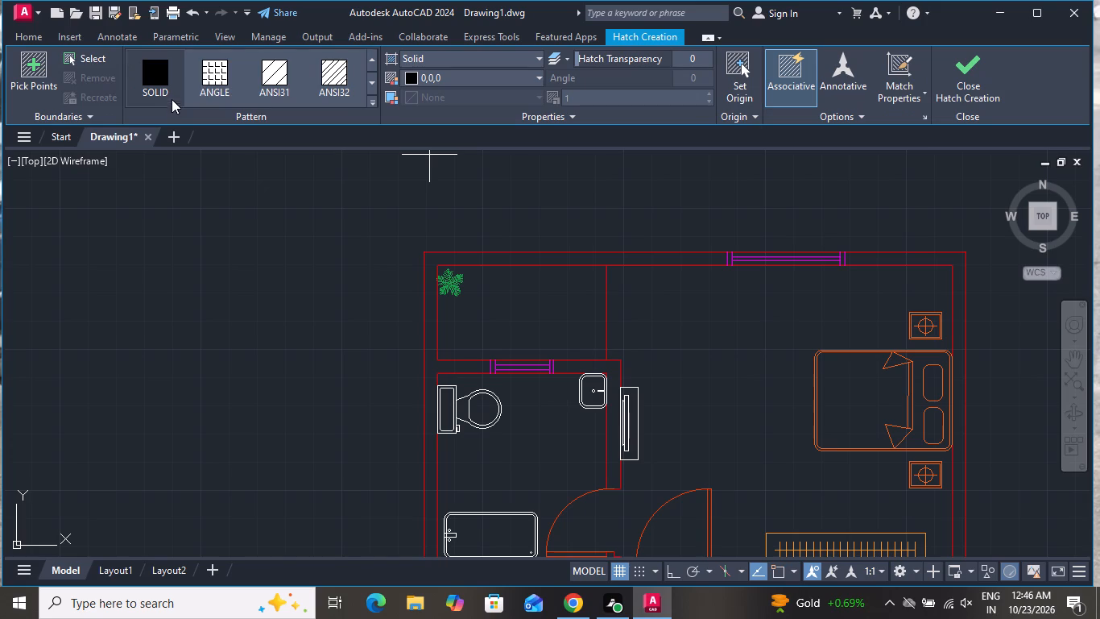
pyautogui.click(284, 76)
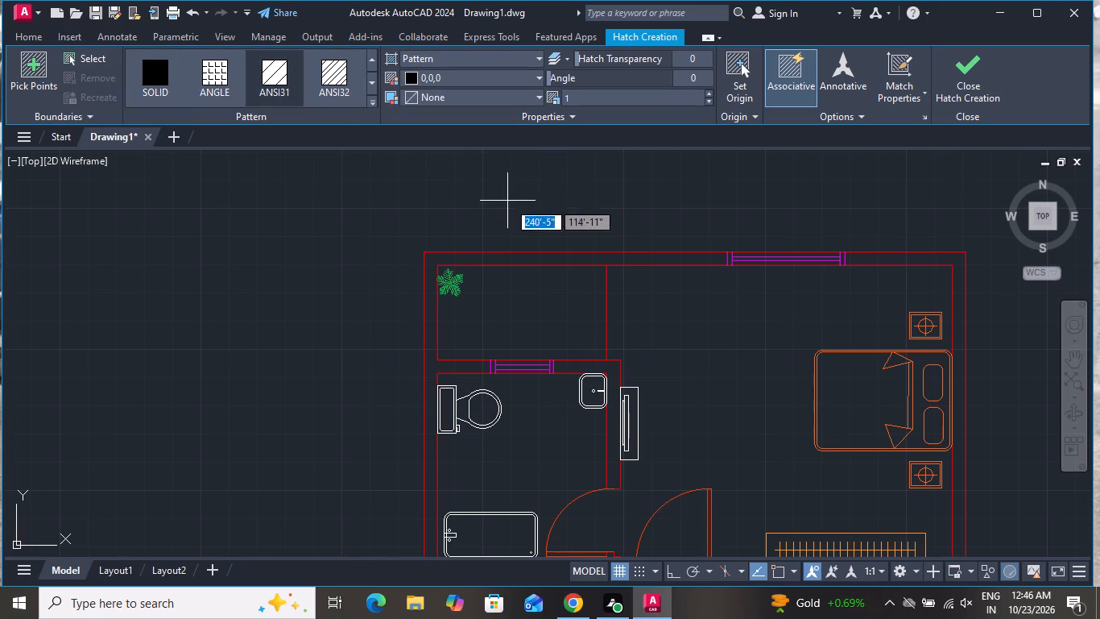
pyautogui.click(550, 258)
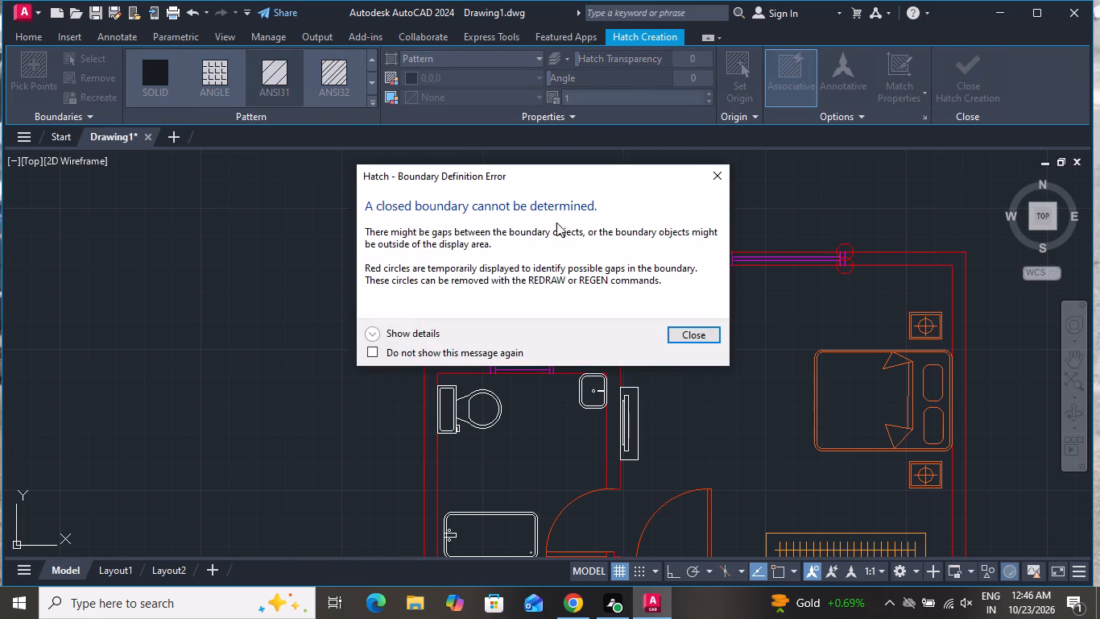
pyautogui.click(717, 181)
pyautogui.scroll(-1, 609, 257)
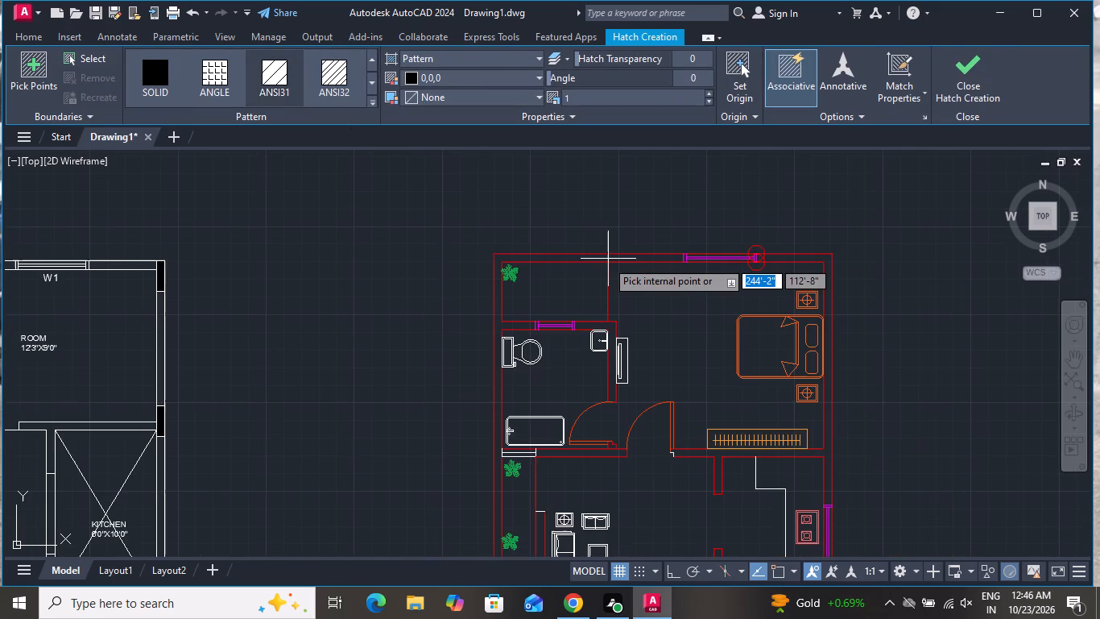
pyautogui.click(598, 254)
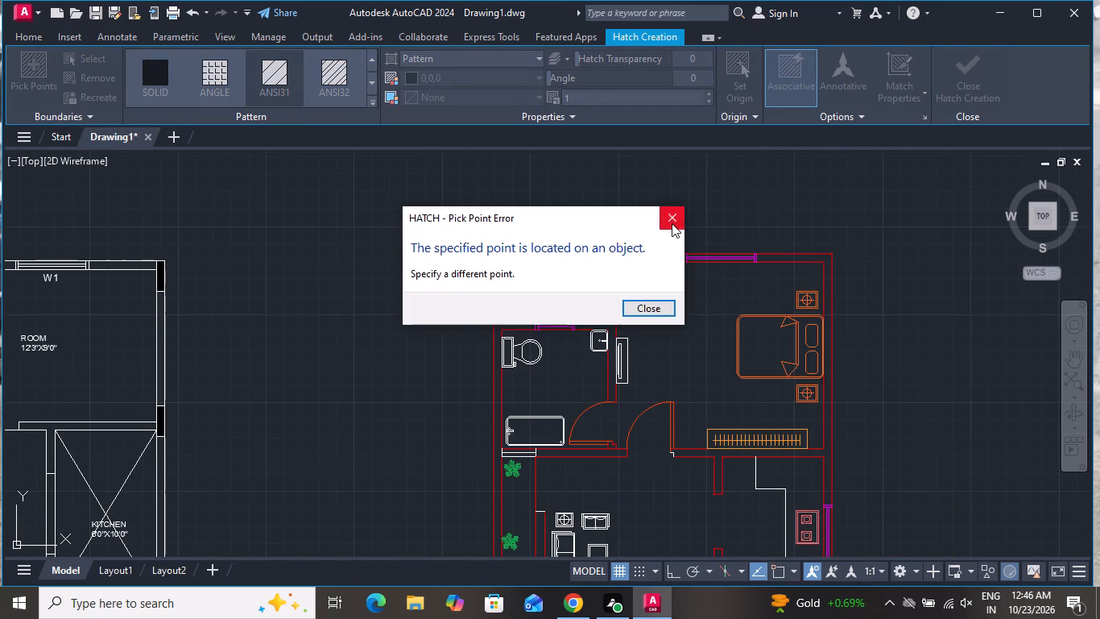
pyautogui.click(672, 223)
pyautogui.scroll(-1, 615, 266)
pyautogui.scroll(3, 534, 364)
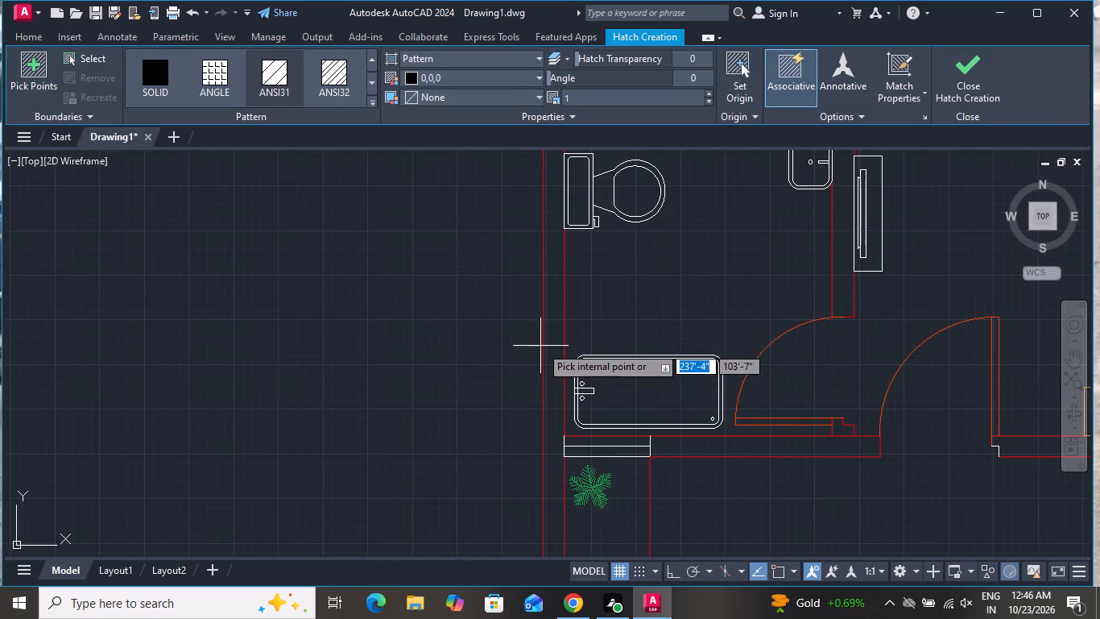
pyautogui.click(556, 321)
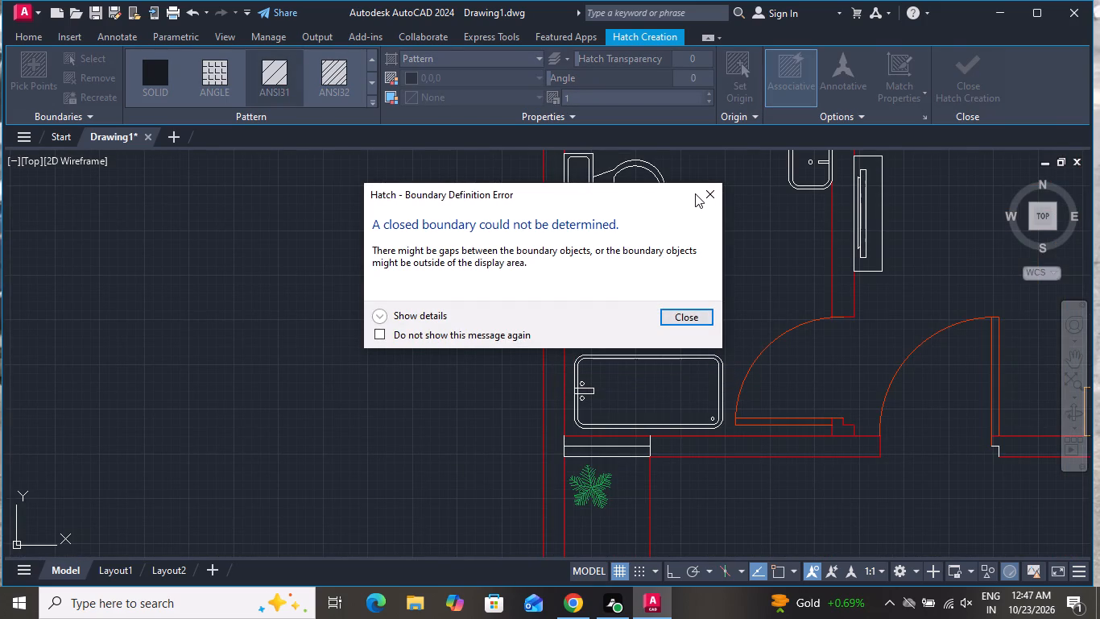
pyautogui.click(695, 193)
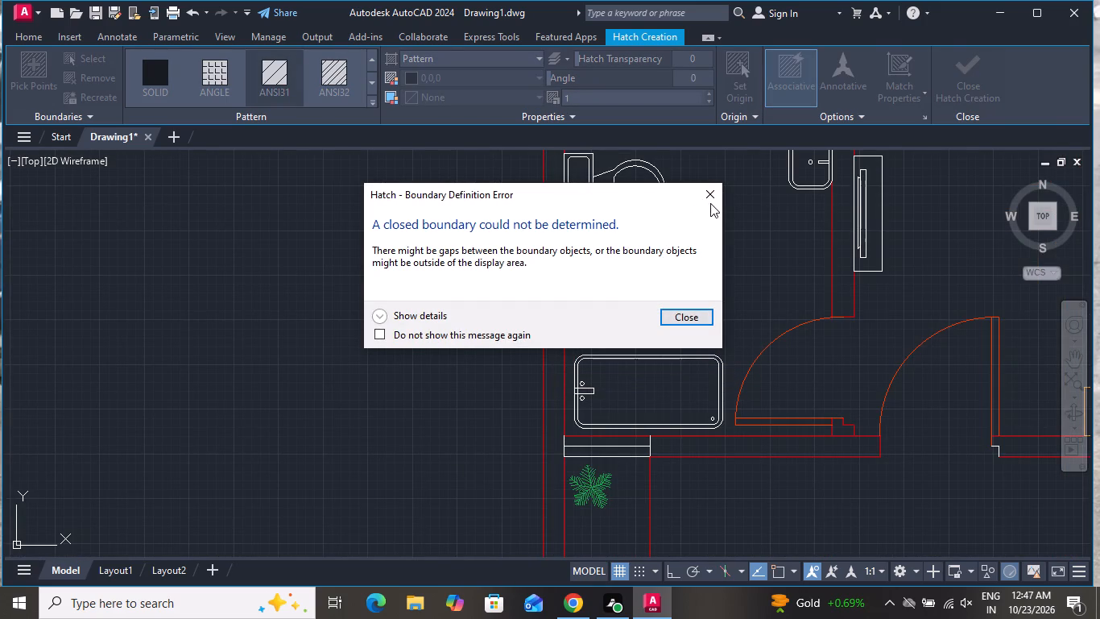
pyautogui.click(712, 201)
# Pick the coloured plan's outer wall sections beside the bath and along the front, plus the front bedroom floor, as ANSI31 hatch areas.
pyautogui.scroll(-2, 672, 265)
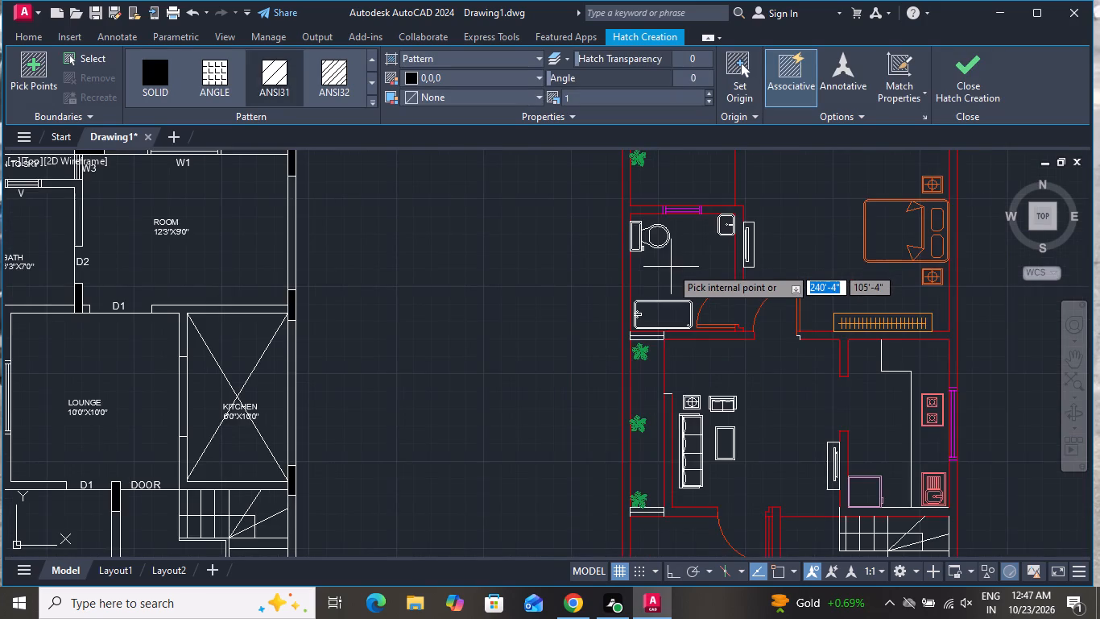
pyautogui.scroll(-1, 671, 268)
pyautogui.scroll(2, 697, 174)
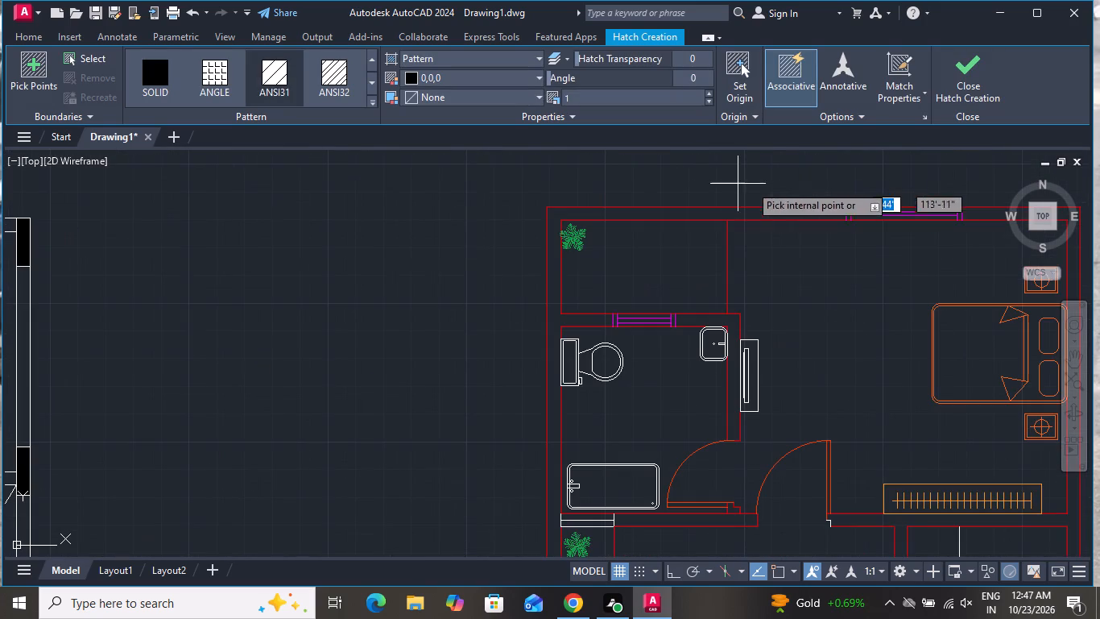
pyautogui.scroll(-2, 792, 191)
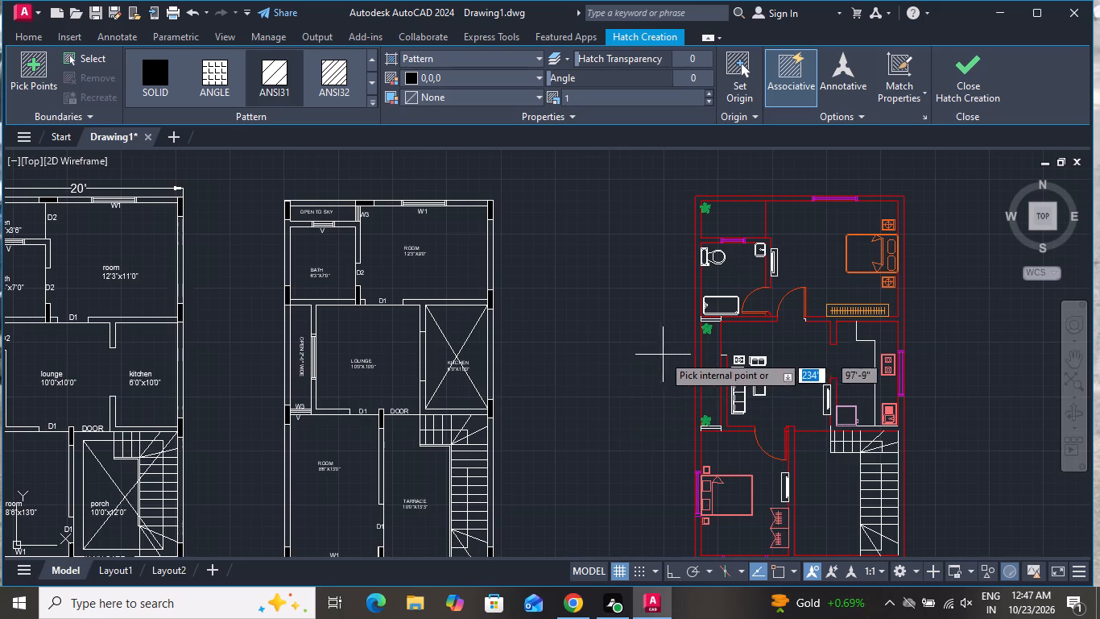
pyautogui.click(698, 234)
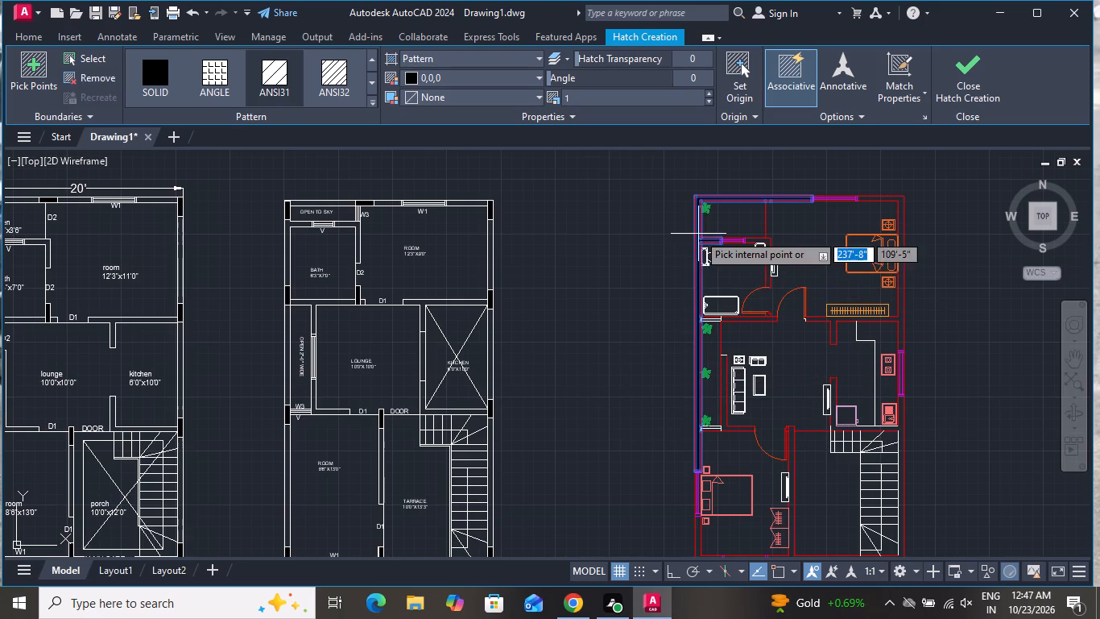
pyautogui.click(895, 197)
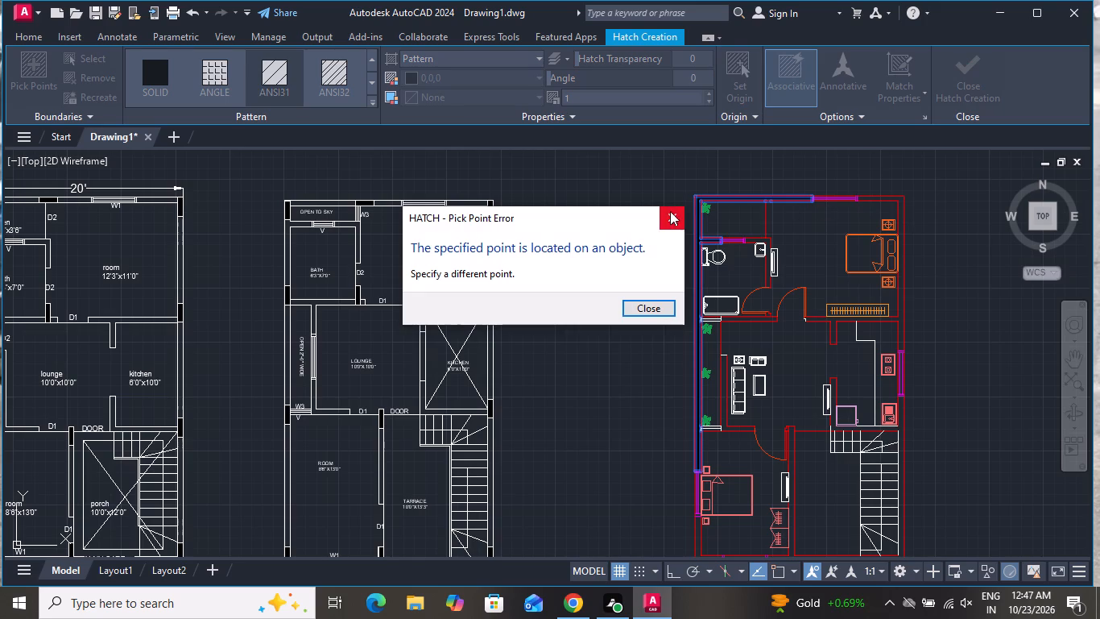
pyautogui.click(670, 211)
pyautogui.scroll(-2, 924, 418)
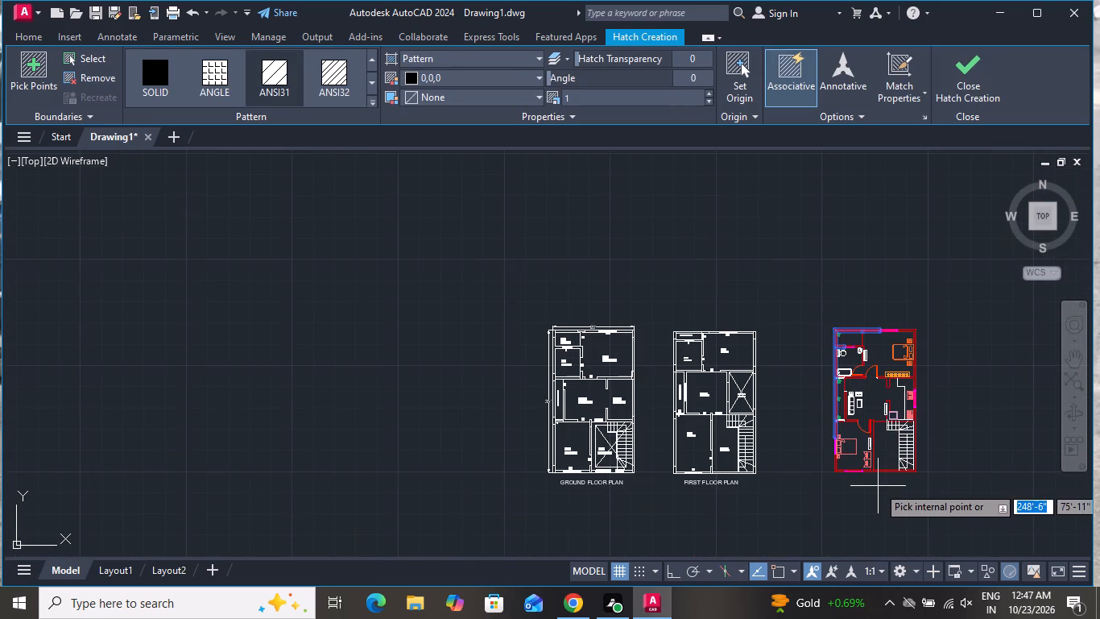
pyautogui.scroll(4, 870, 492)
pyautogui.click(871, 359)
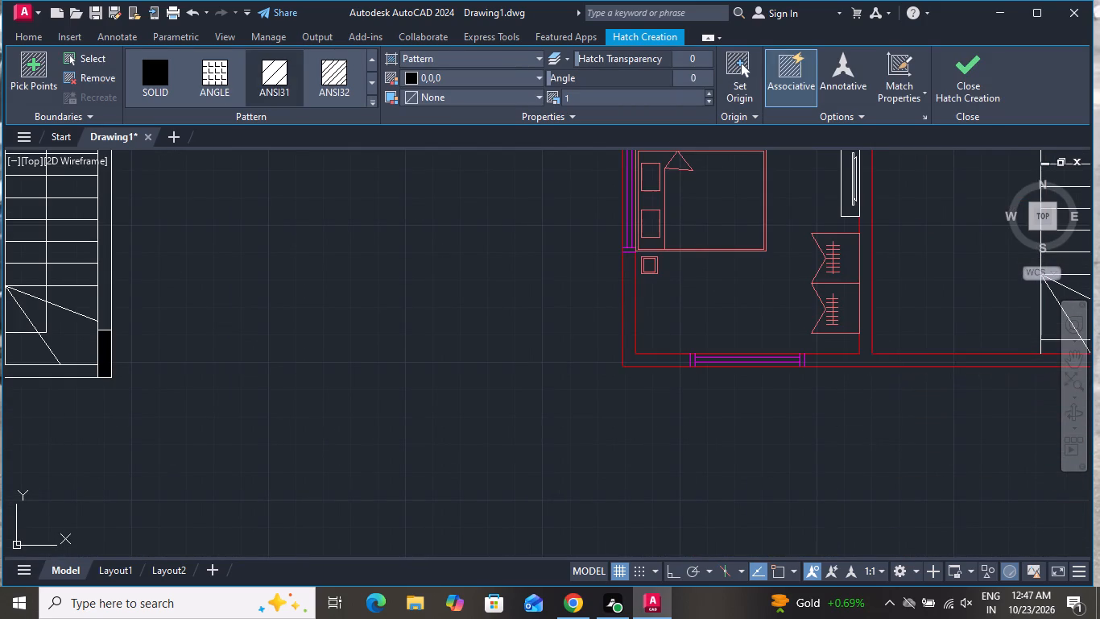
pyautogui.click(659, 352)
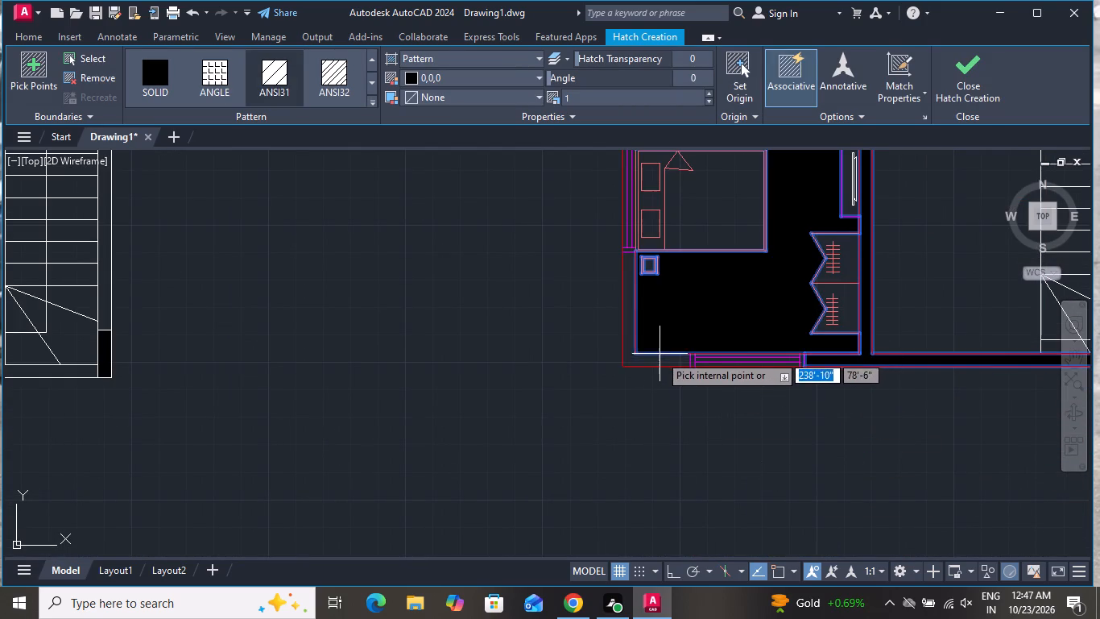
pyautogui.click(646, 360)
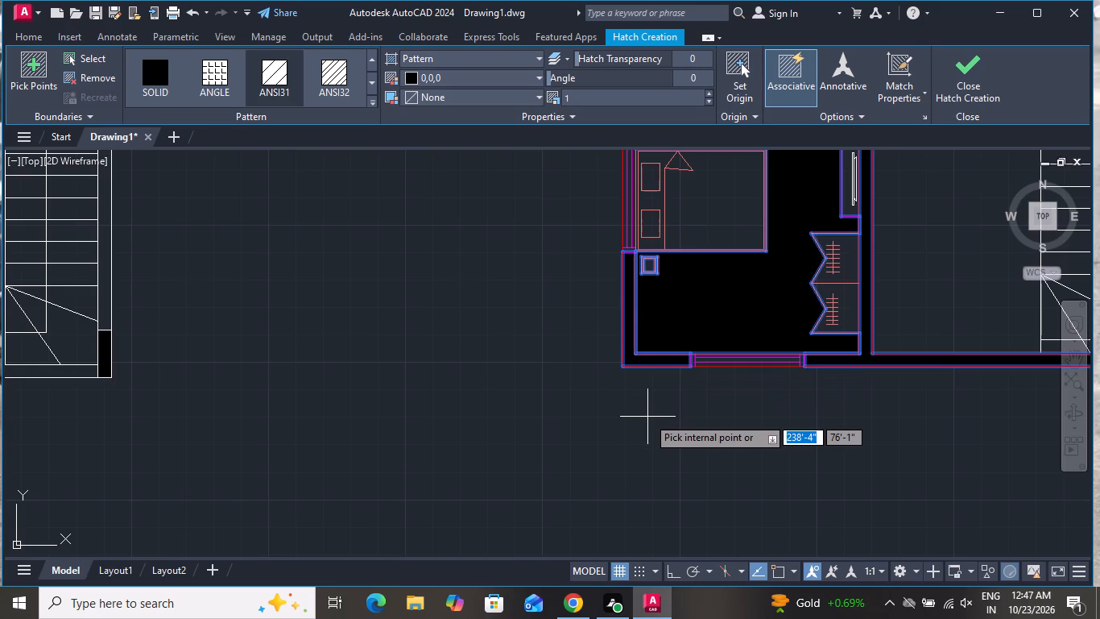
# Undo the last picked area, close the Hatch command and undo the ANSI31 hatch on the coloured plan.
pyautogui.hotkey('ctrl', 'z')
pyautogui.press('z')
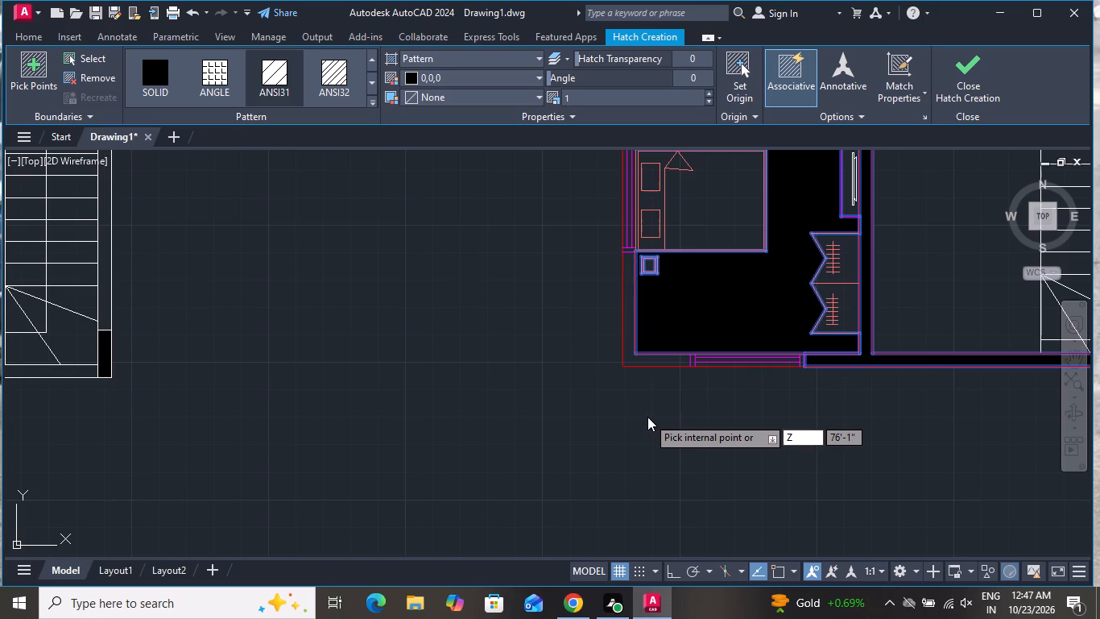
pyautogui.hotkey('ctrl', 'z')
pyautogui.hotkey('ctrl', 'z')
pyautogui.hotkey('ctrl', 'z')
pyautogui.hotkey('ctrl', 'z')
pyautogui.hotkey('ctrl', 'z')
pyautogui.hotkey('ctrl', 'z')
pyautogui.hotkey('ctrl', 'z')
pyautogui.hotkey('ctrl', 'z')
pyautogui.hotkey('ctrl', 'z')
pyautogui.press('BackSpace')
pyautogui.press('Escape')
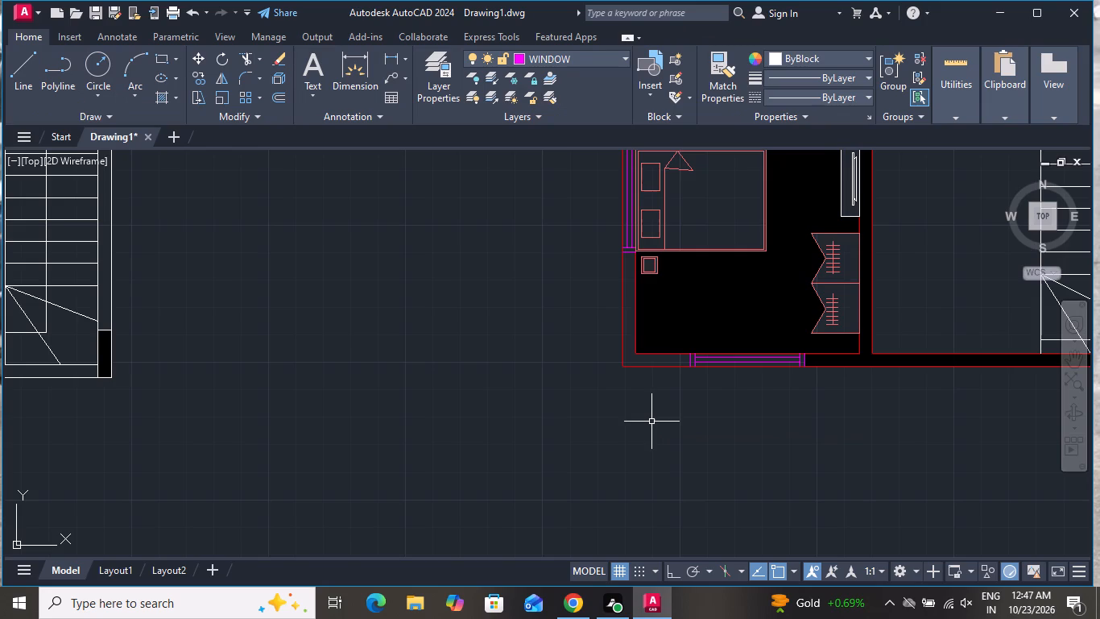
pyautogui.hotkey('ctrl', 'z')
# Copy the GROUND FLOOR PLAN title about 69'-5" straight across, placing it beneath the coloured furnished plan.
pyautogui.scroll(-4, 696, 307)
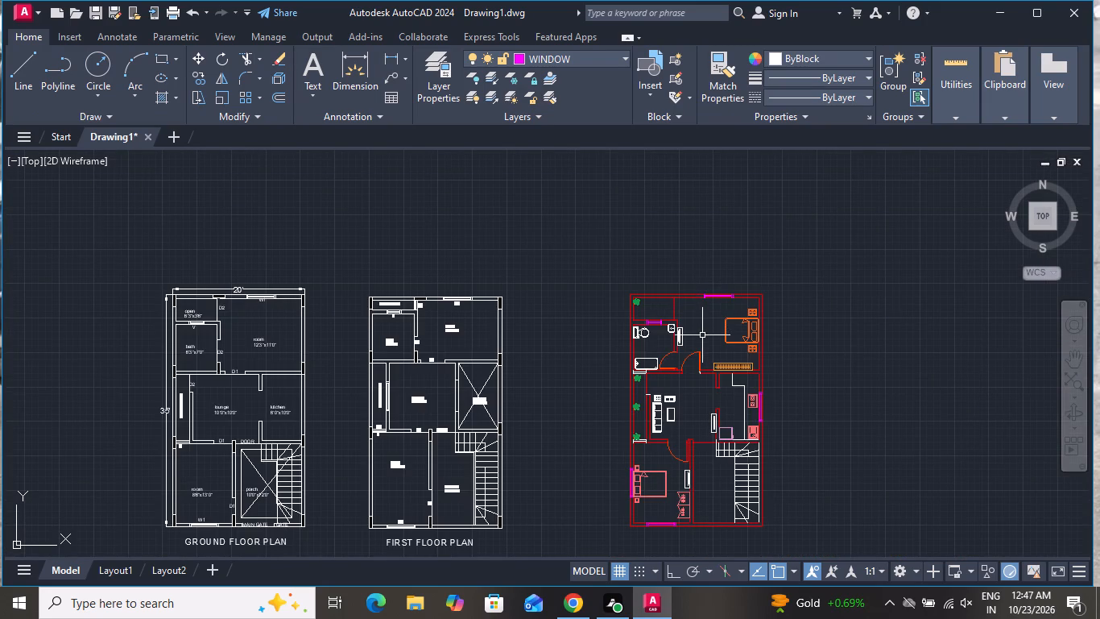
pyautogui.scroll(-1, 705, 341)
pyautogui.scroll(2, 771, 415)
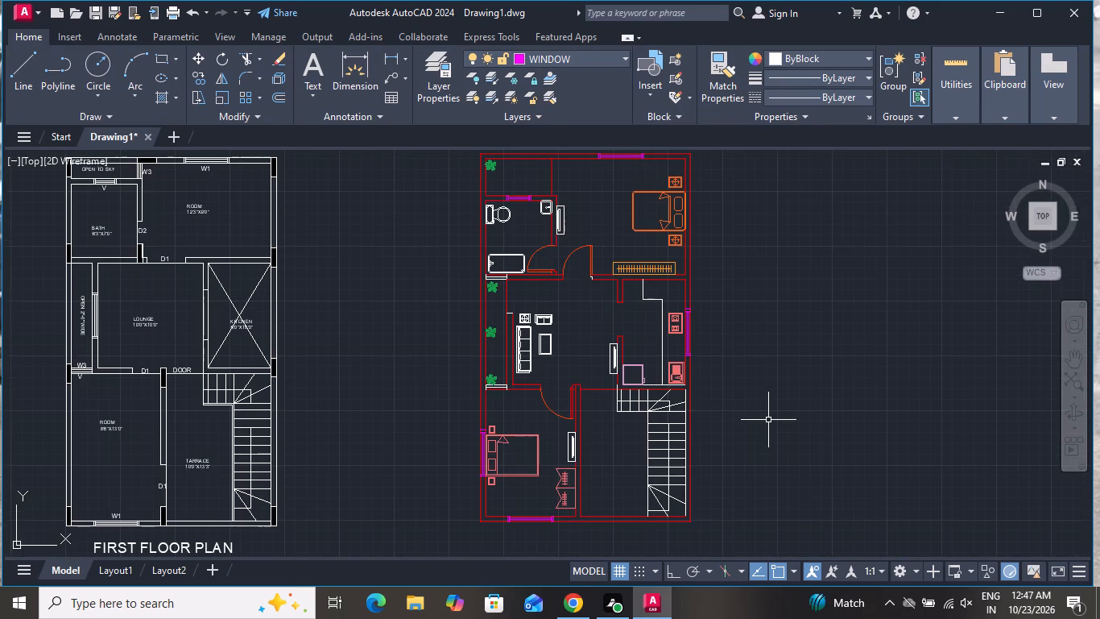
pyautogui.scroll(-1, 767, 422)
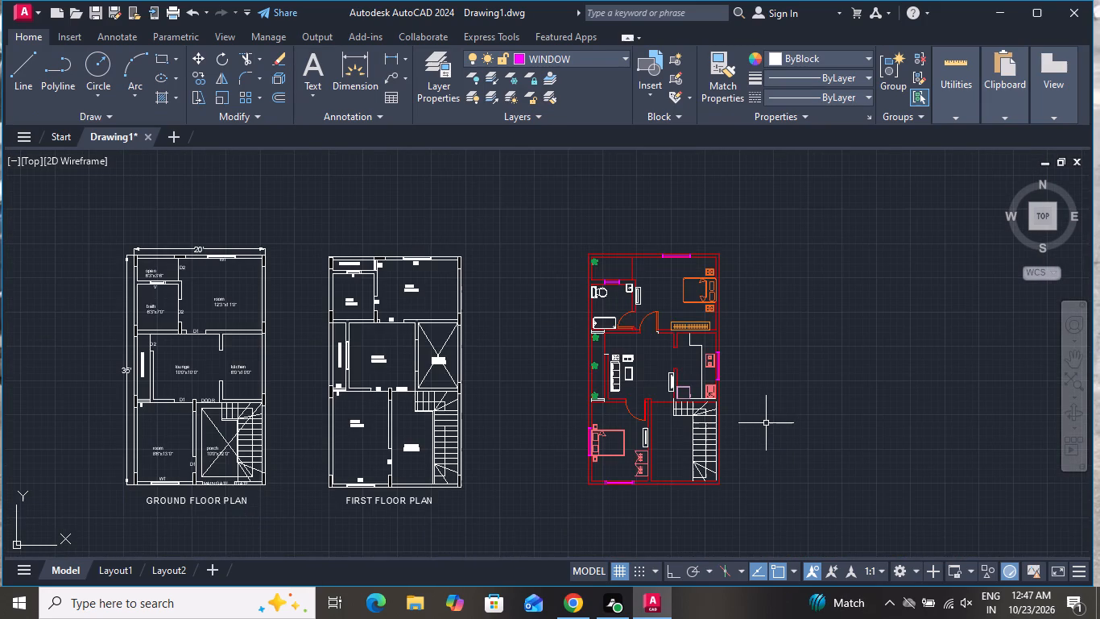
pyautogui.click(198, 502)
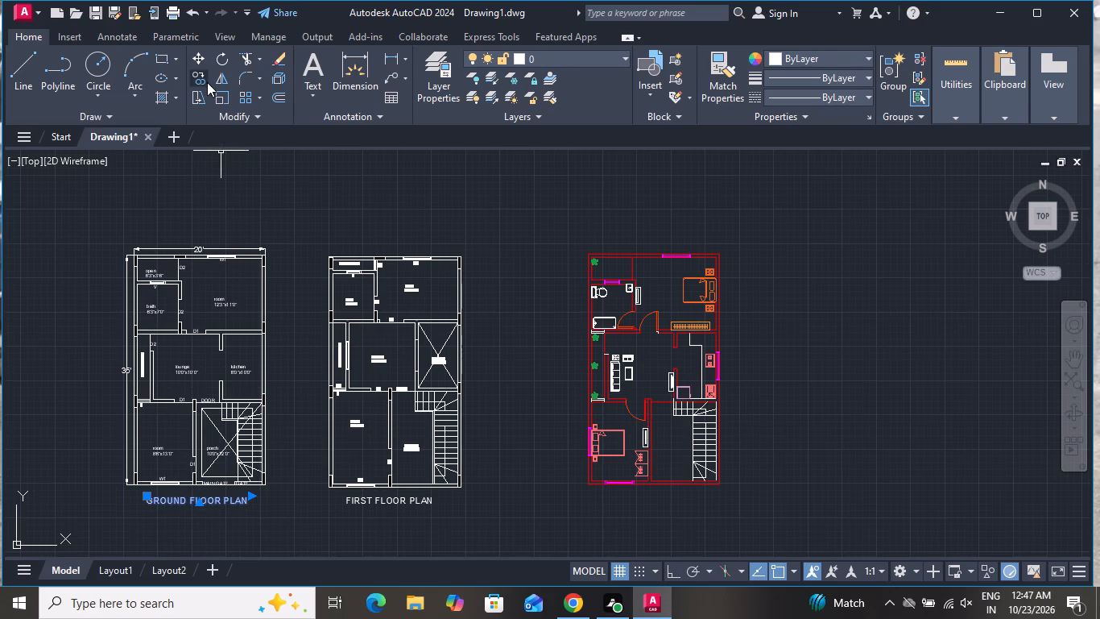
pyautogui.click(205, 80)
pyautogui.click(193, 492)
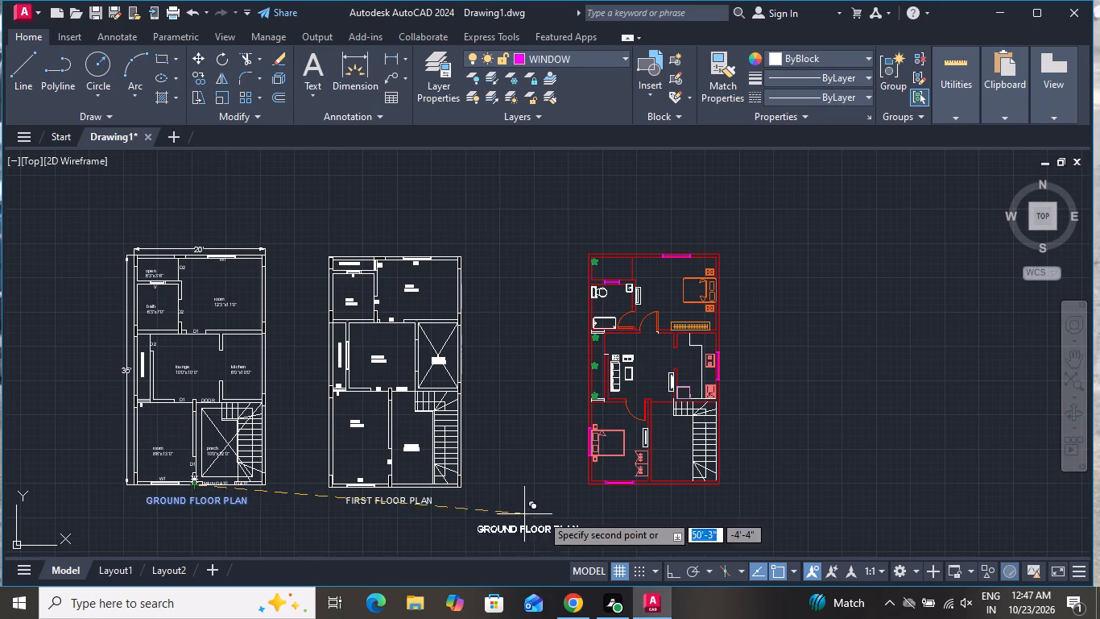
pyautogui.click(651, 486)
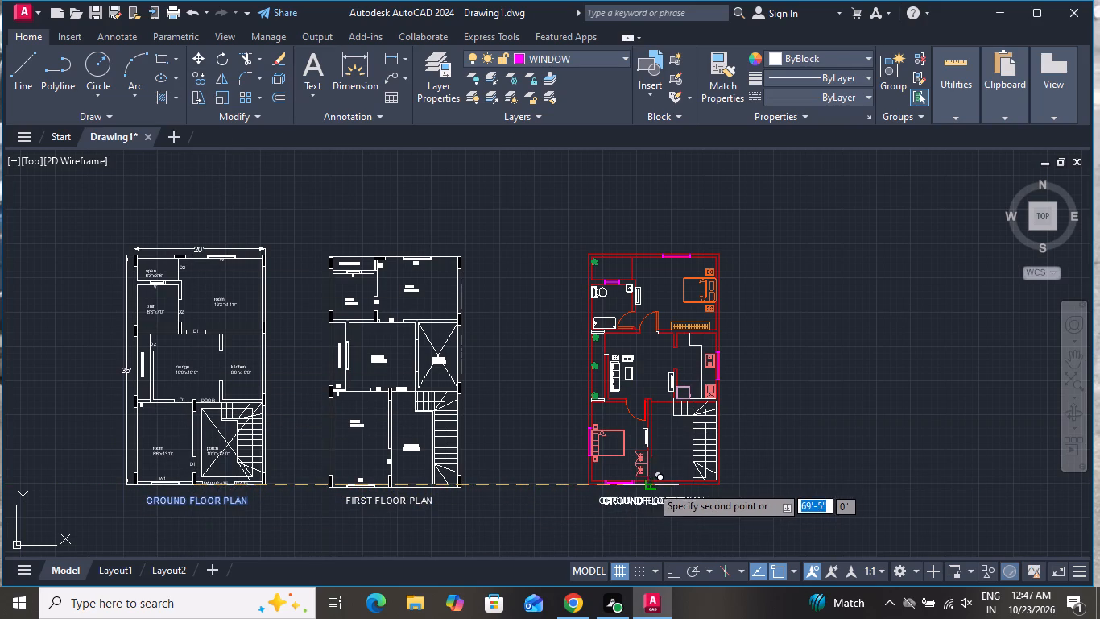
pyautogui.rightClick(536, 416)
pyautogui.click(581, 197)
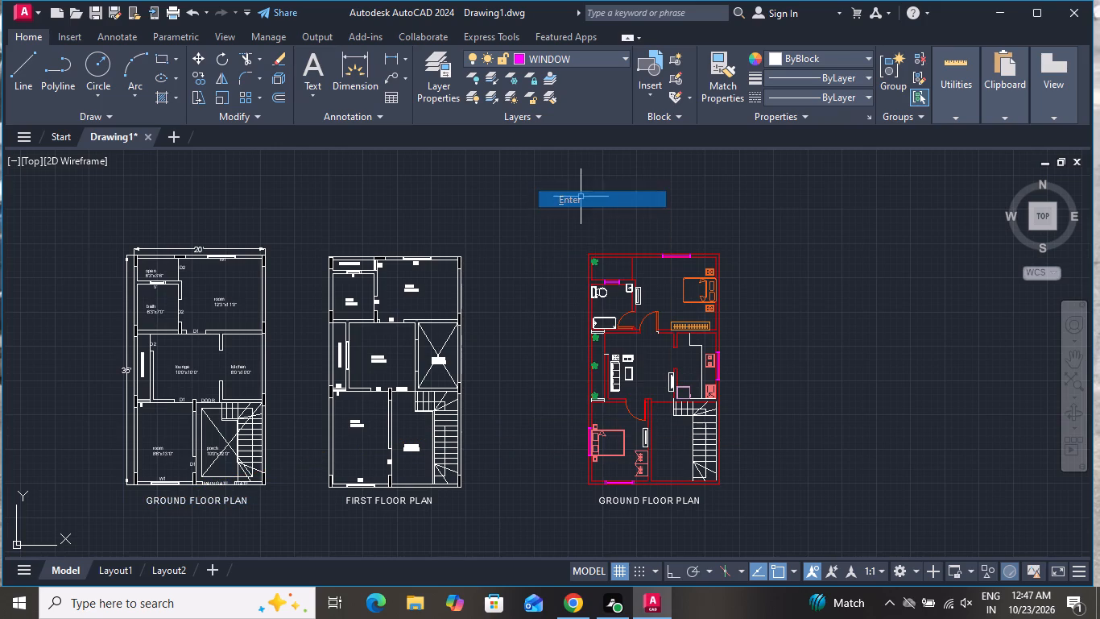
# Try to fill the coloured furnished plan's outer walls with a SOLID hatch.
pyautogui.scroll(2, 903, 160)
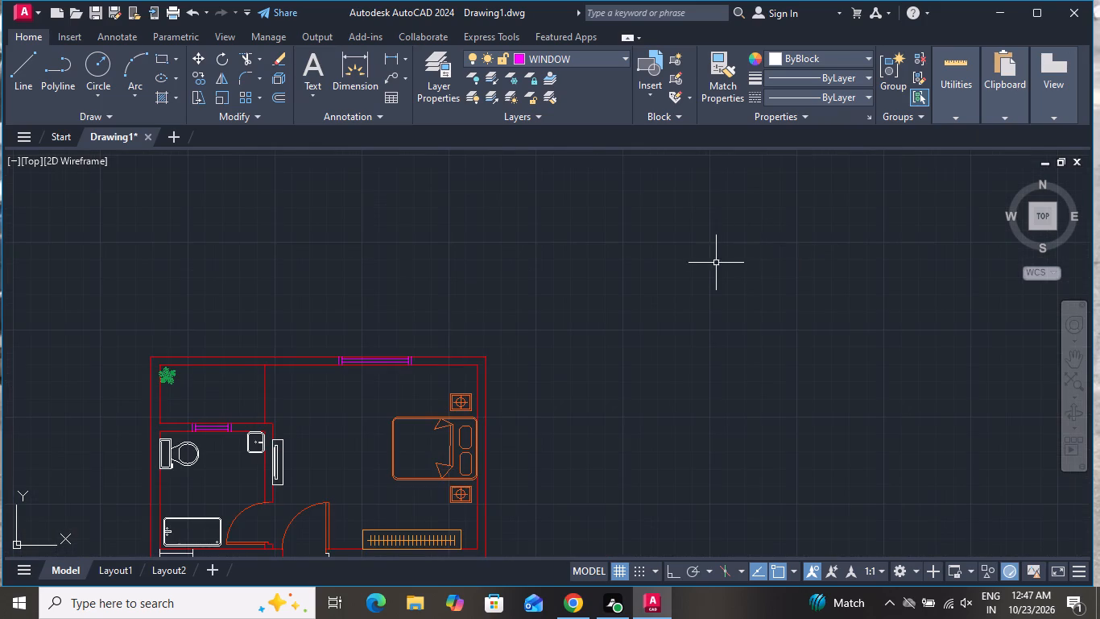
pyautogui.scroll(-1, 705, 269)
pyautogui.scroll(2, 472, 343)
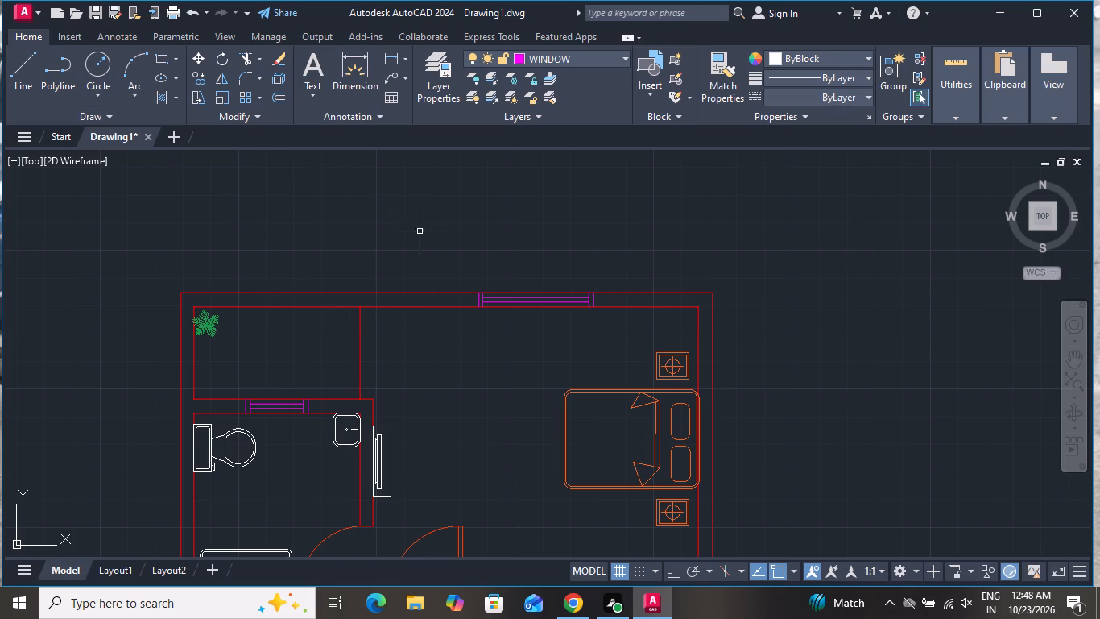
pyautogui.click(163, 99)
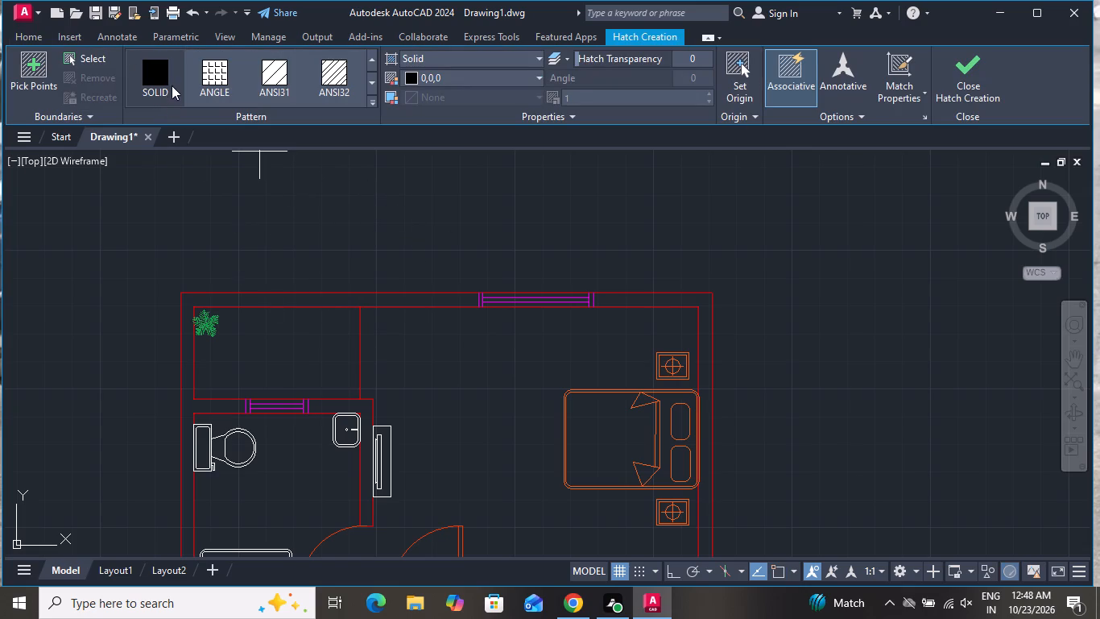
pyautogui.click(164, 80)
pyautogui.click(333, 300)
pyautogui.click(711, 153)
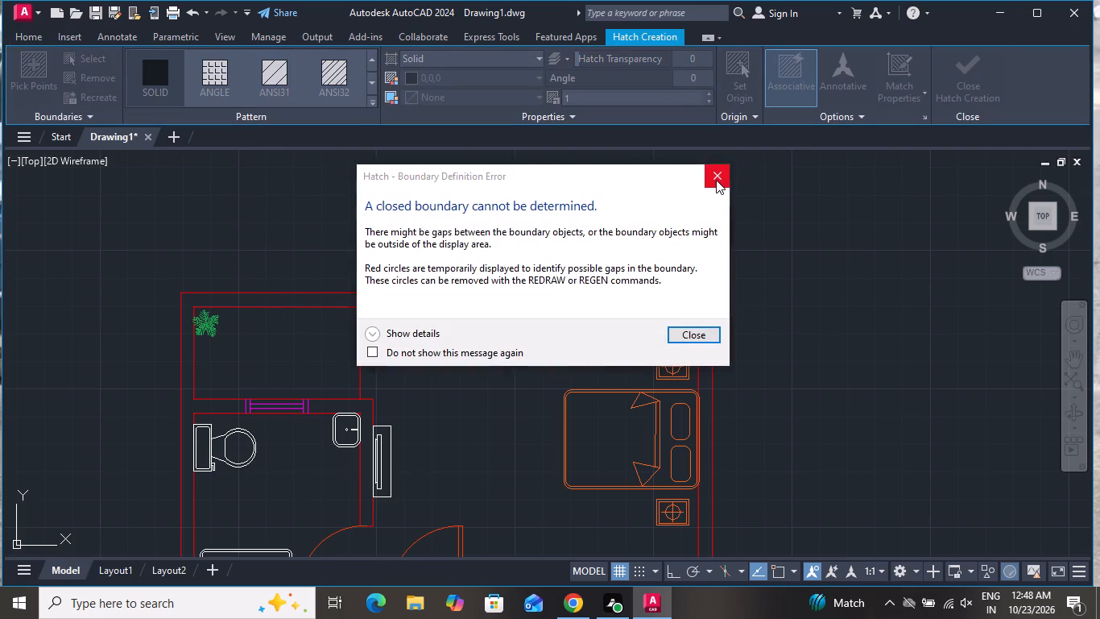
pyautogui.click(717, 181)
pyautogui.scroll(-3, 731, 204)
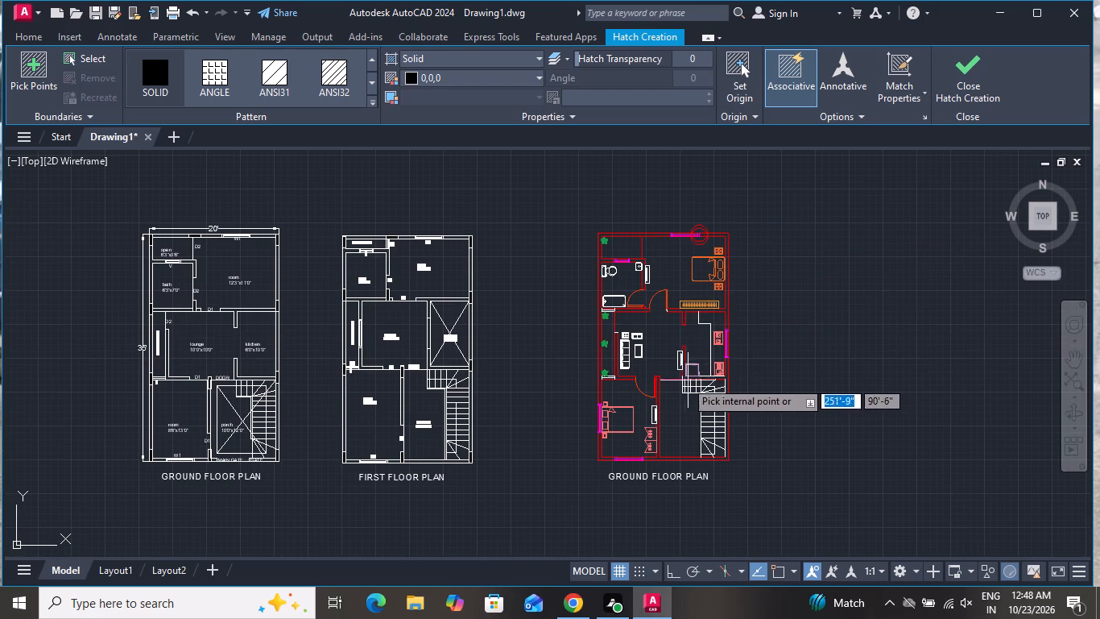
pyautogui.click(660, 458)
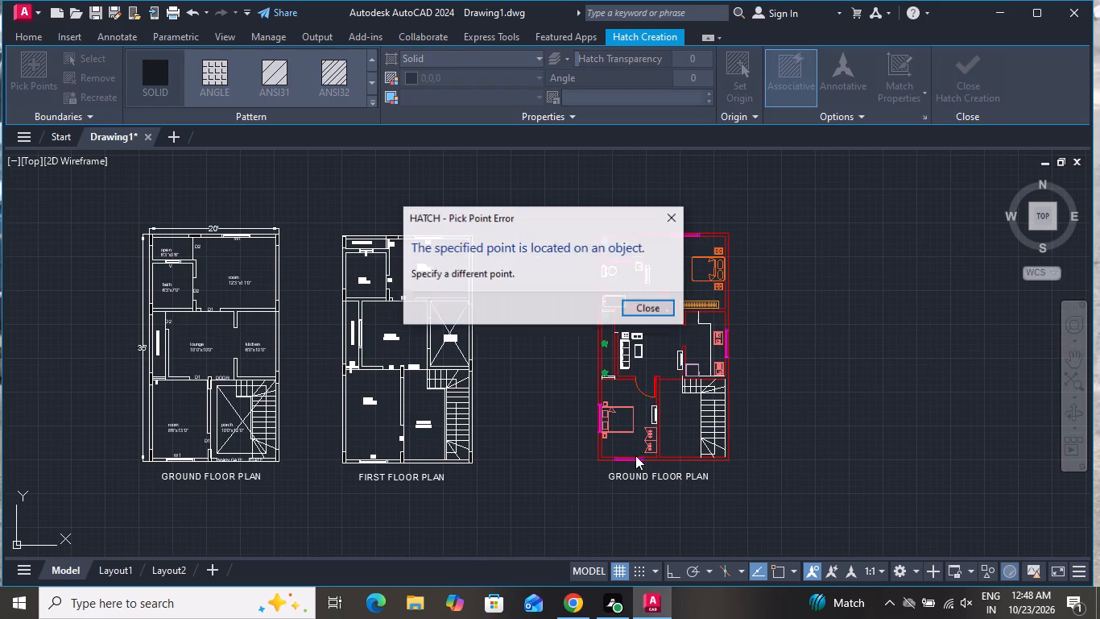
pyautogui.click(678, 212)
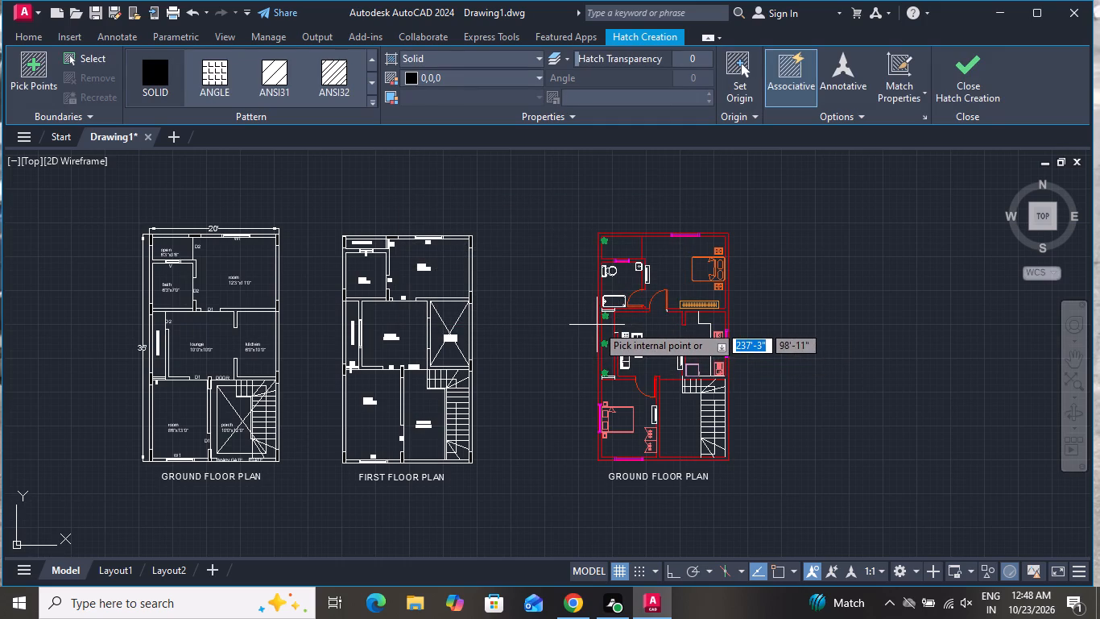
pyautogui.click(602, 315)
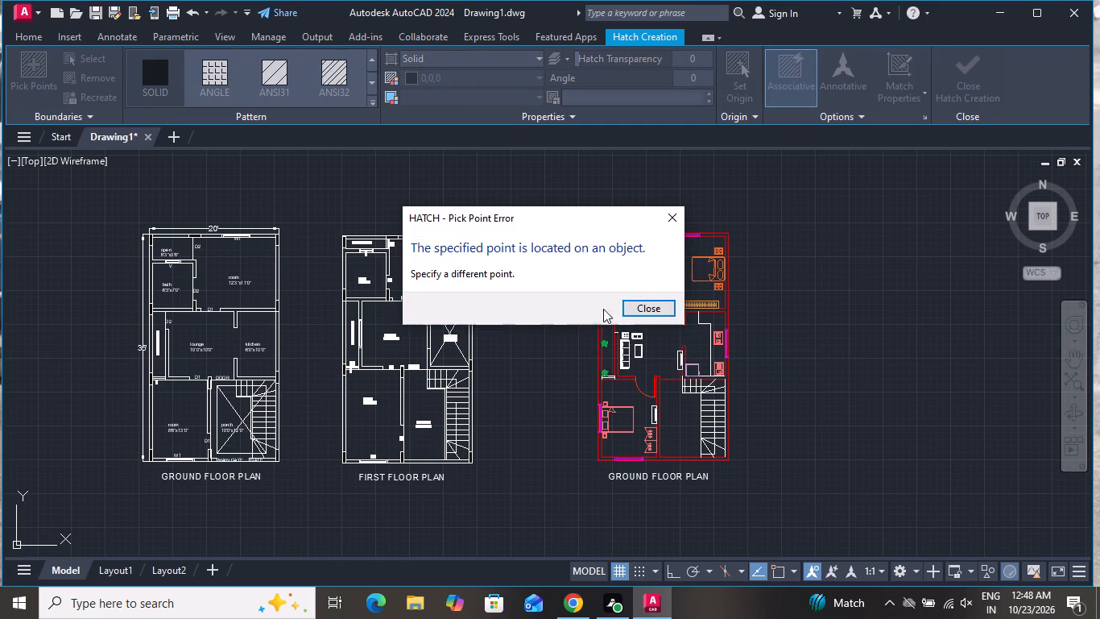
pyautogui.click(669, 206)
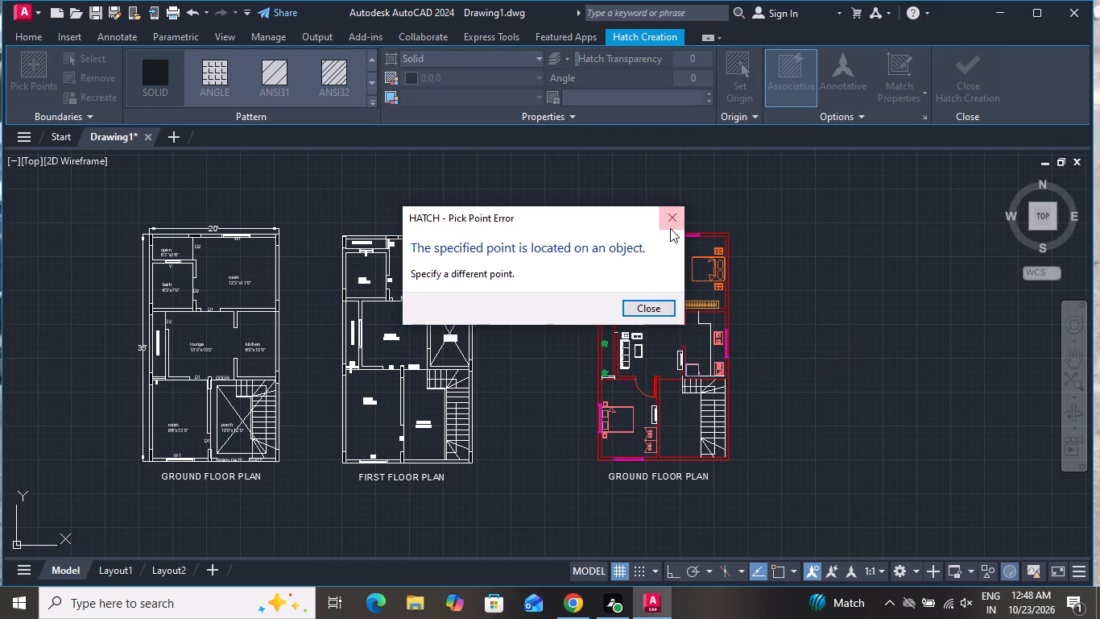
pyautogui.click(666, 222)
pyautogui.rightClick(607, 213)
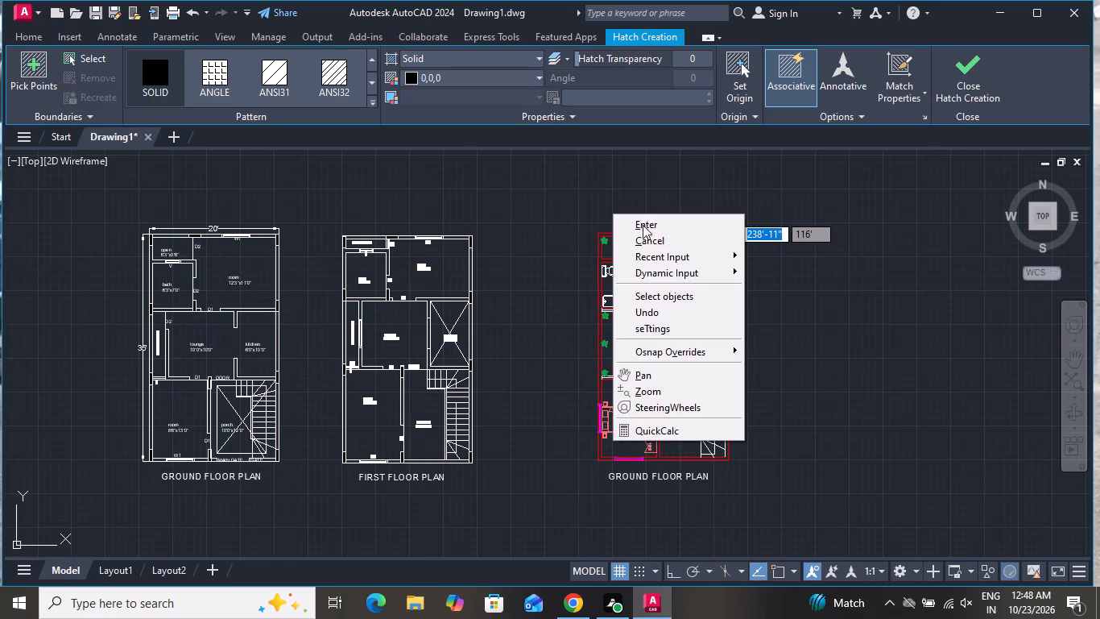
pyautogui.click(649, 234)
# Start an ANSI31 hatch in ByBlock colour on the coloured plan's rear and side outer walls, on both sides of the rear window.
pyautogui.scroll(3, 688, 247)
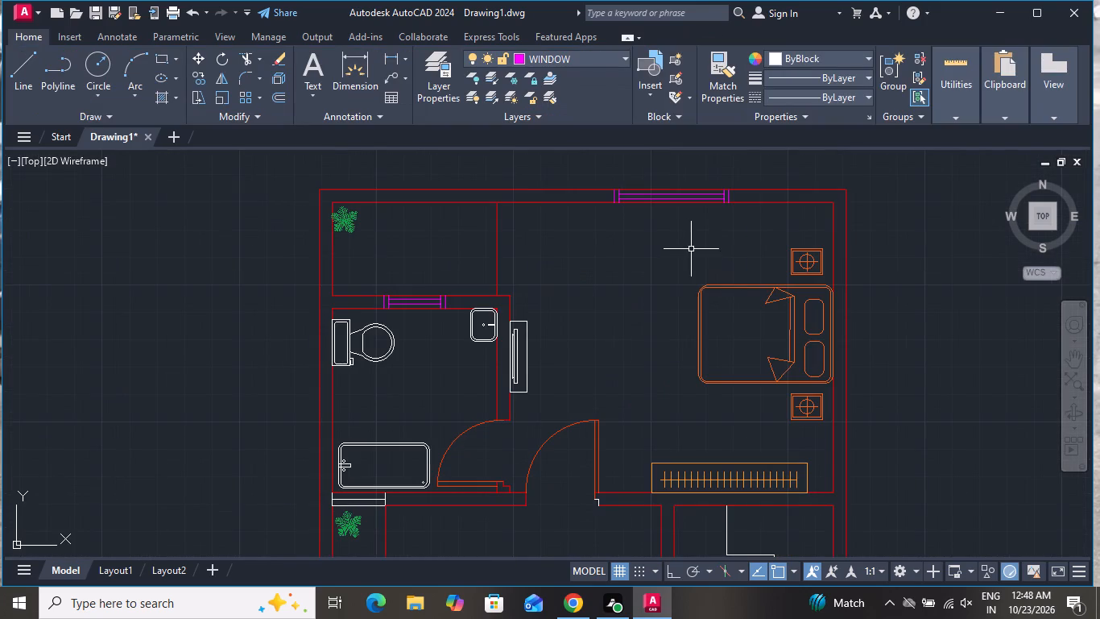
pyautogui.click(159, 101)
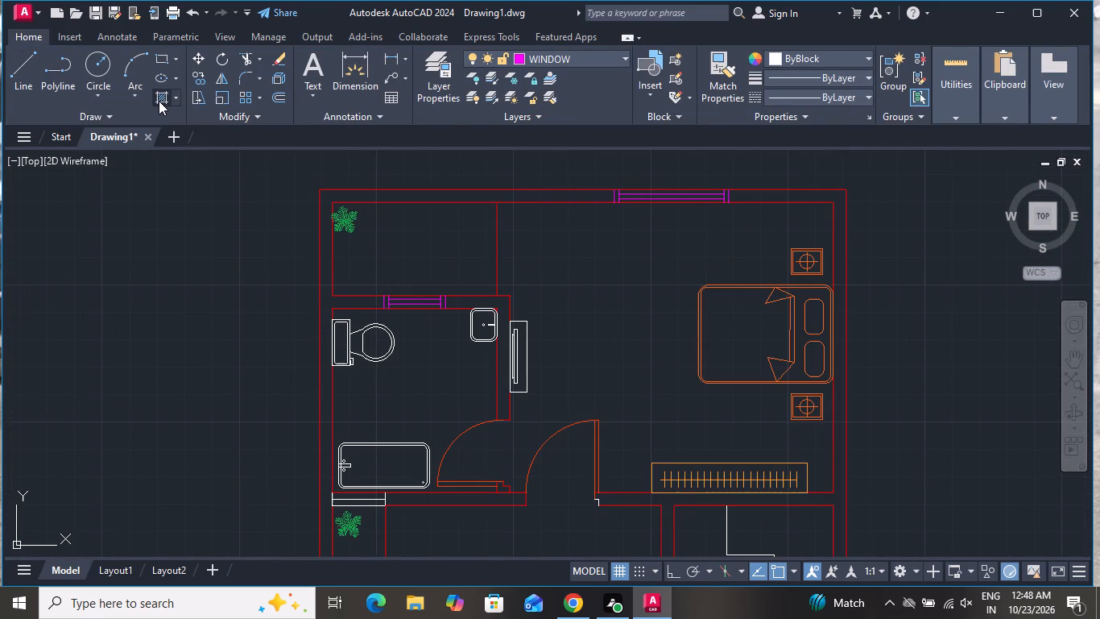
pyautogui.click(256, 81)
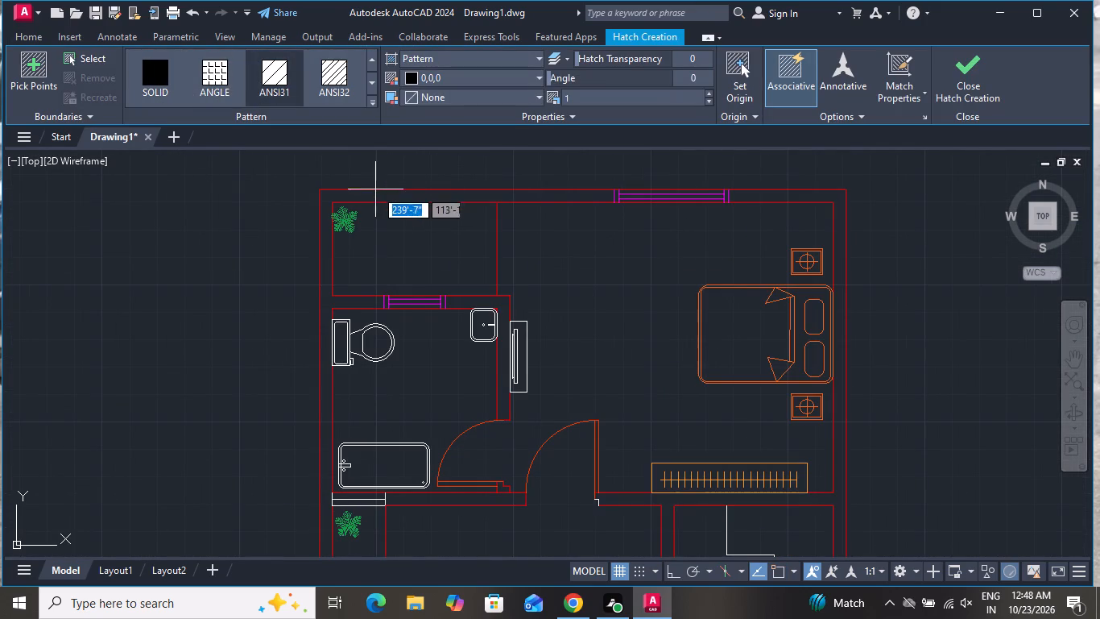
pyautogui.click(378, 193)
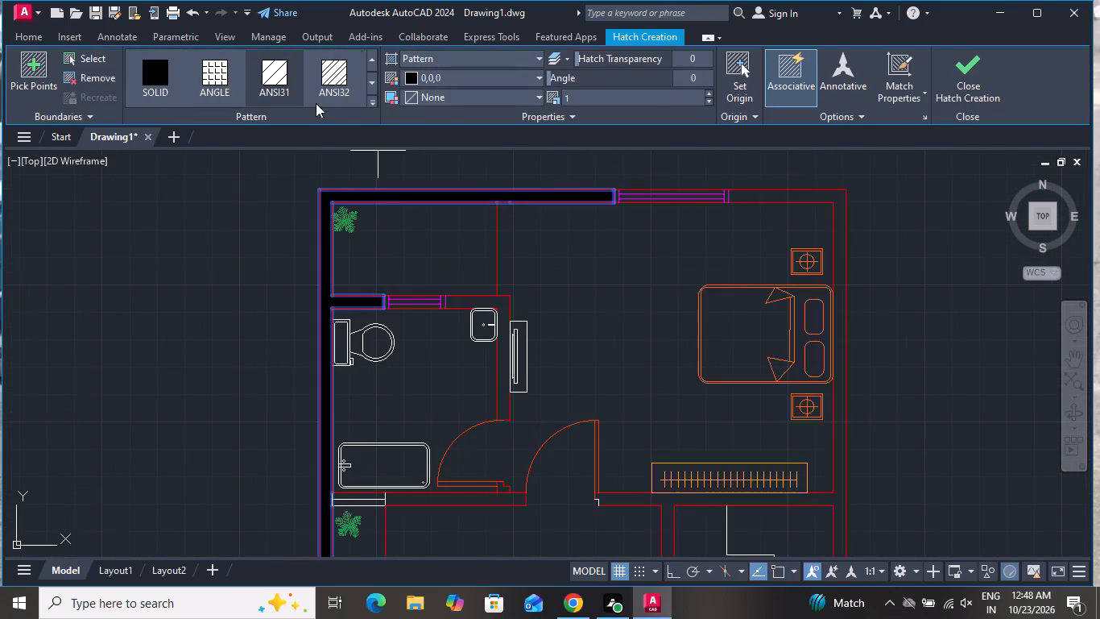
pyautogui.click(511, 73)
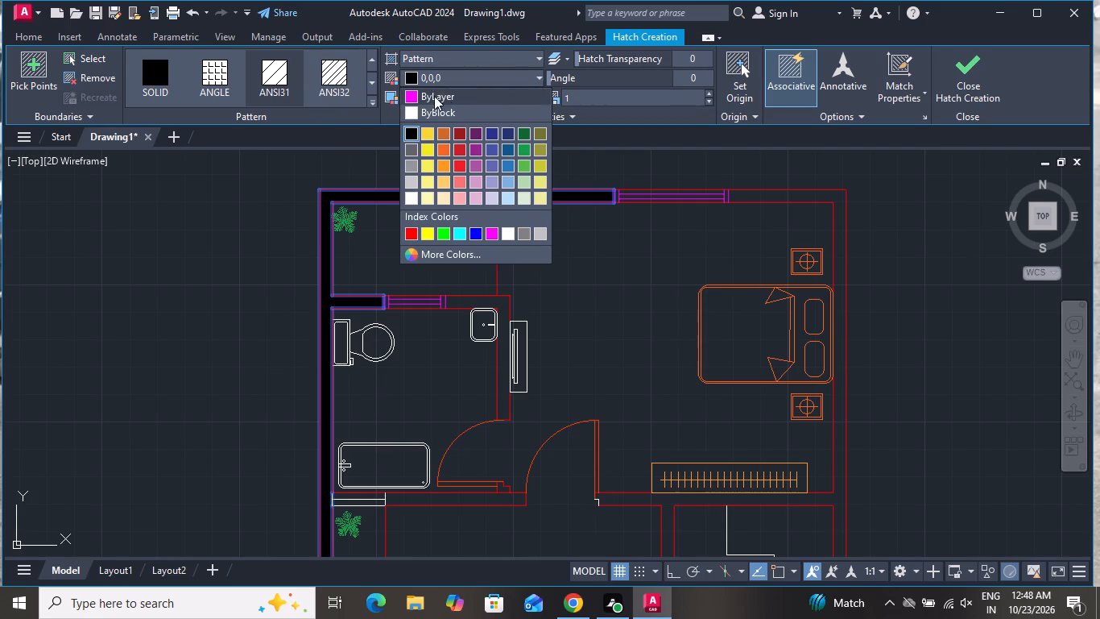
pyautogui.click(415, 108)
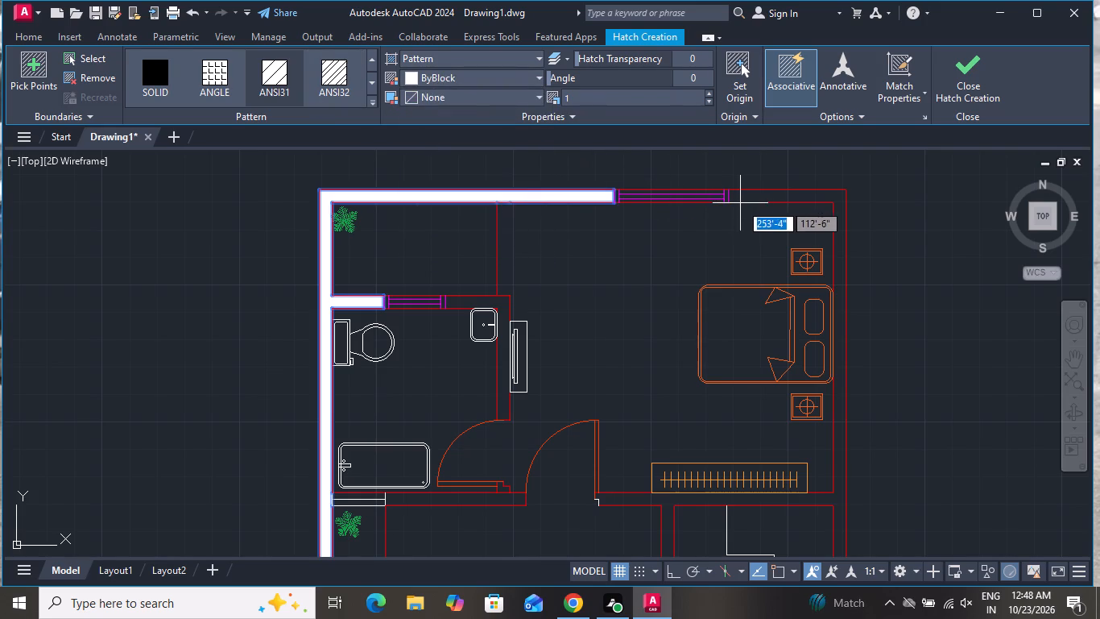
pyautogui.click(752, 197)
# Add the lounge's L-shaped wall, the kitchen and stair walls, the front bedroom partition and the front outer wall sections to the hatch.
pyautogui.scroll(-2, 767, 183)
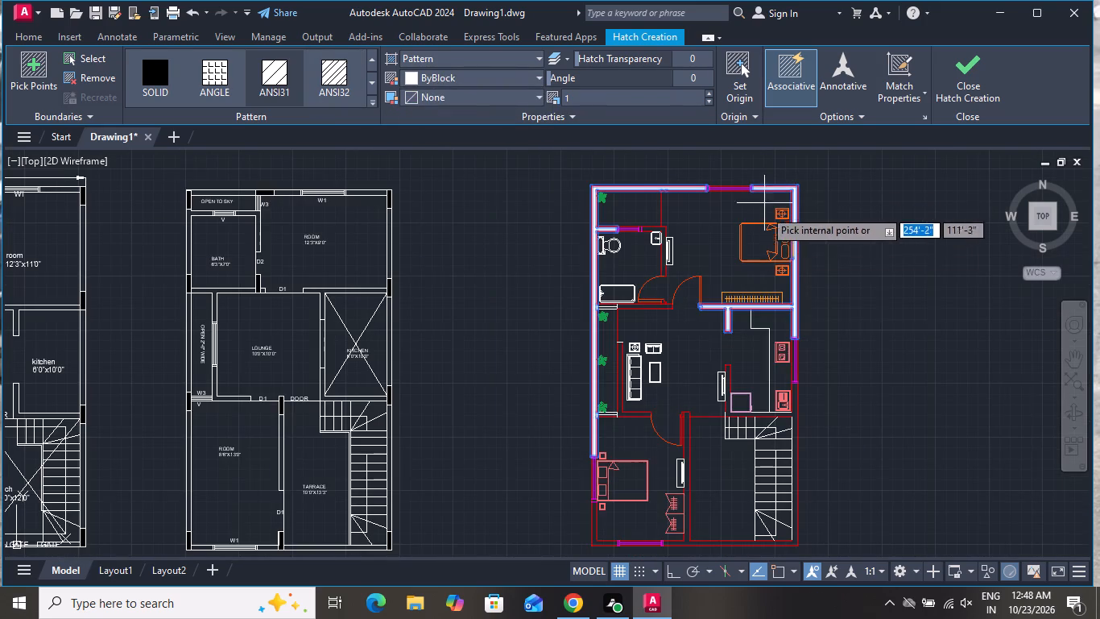
pyautogui.scroll(3, 619, 405)
pyautogui.click(616, 446)
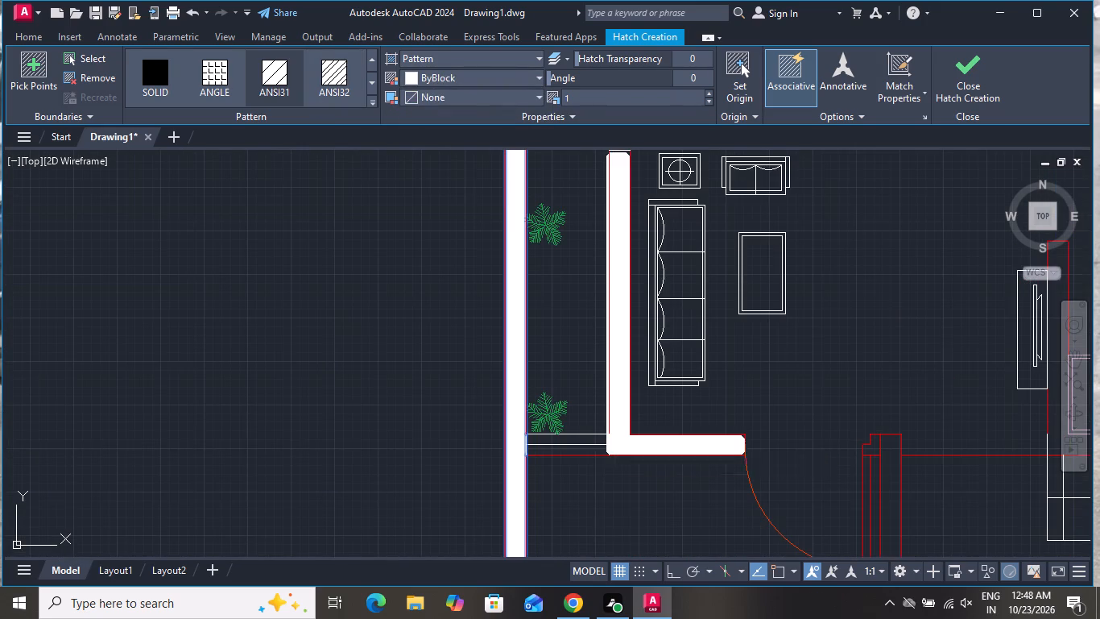
pyautogui.click(885, 459)
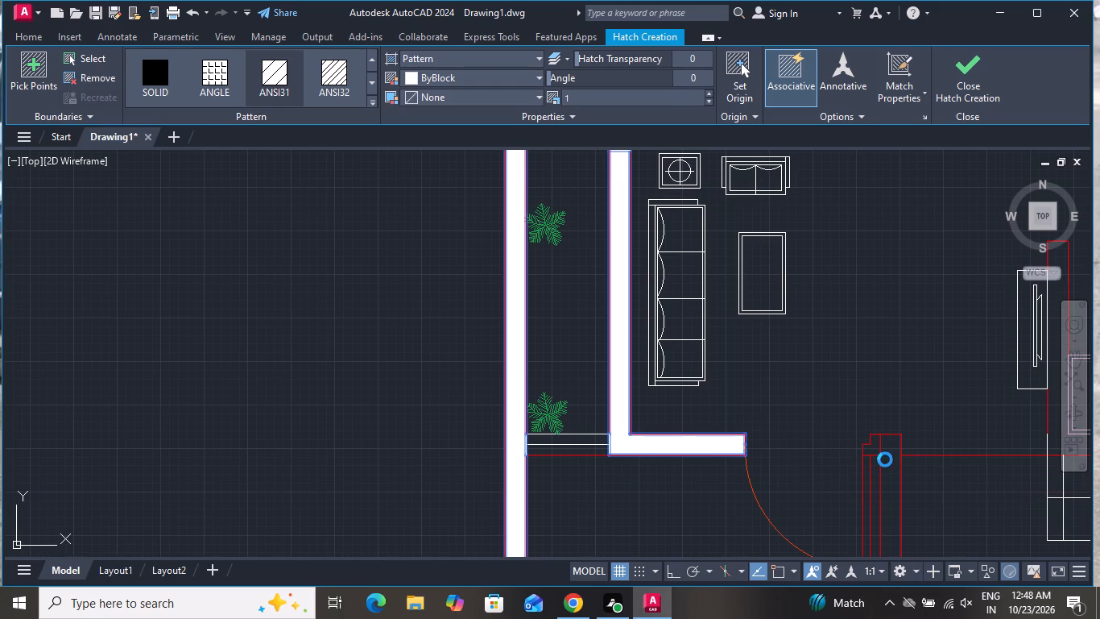
pyautogui.click(722, 178)
pyautogui.scroll(-1, 734, 227)
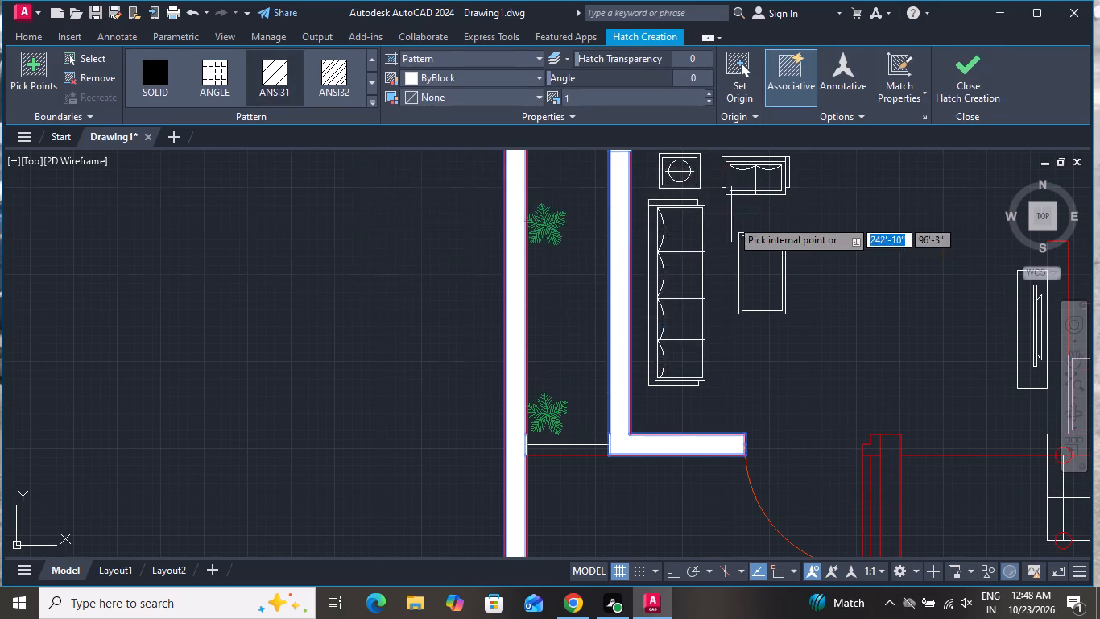
pyautogui.scroll(-1, 736, 233)
pyautogui.click(797, 401)
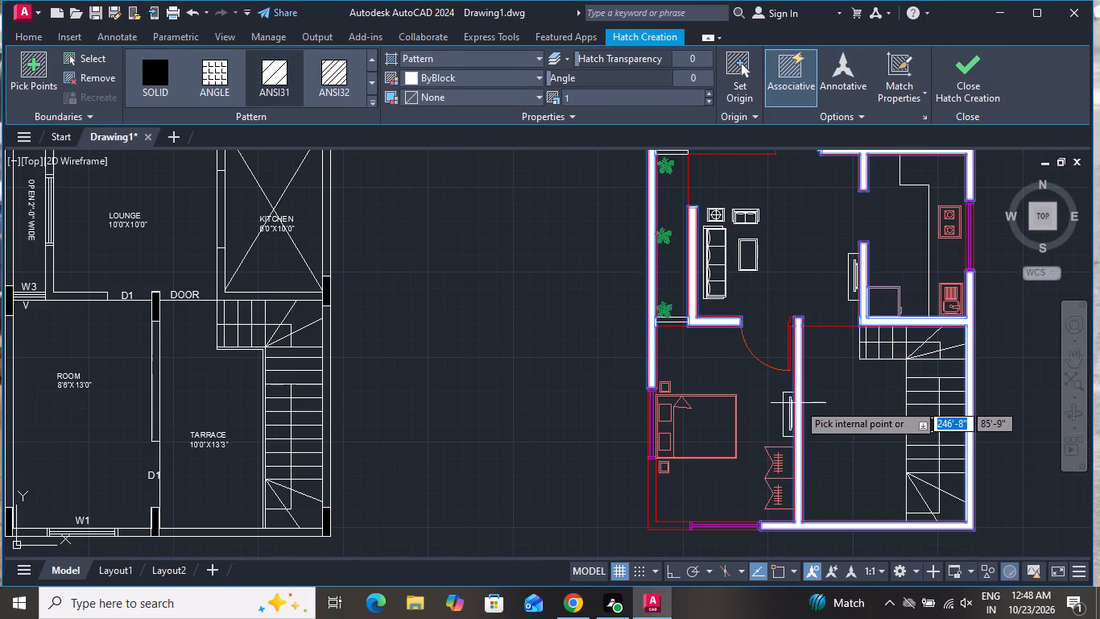
pyautogui.click(651, 530)
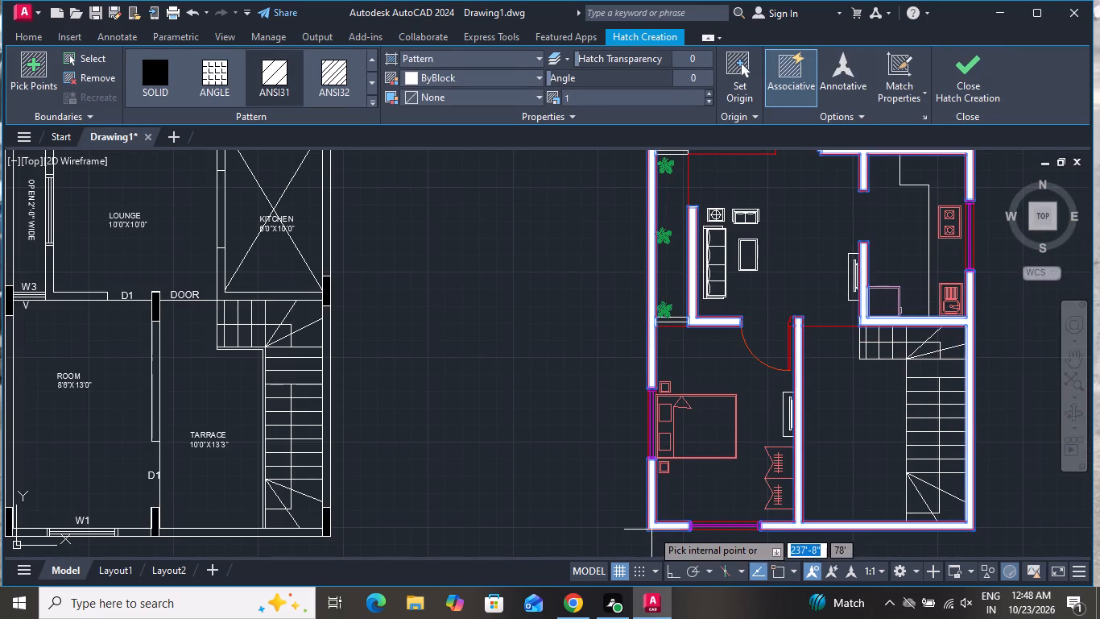
# Add the wall between bath and lounge and the bath's remaining walls to the ANSI31 hatch.
pyautogui.scroll(-1, 732, 346)
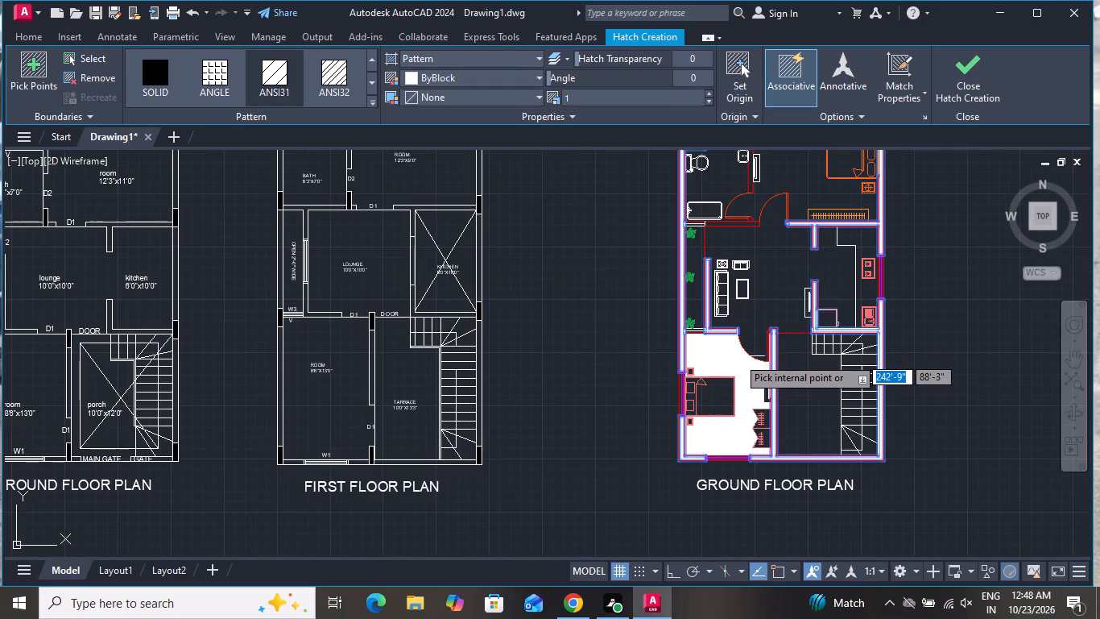
pyautogui.scroll(-1, 739, 363)
pyautogui.scroll(2, 740, 262)
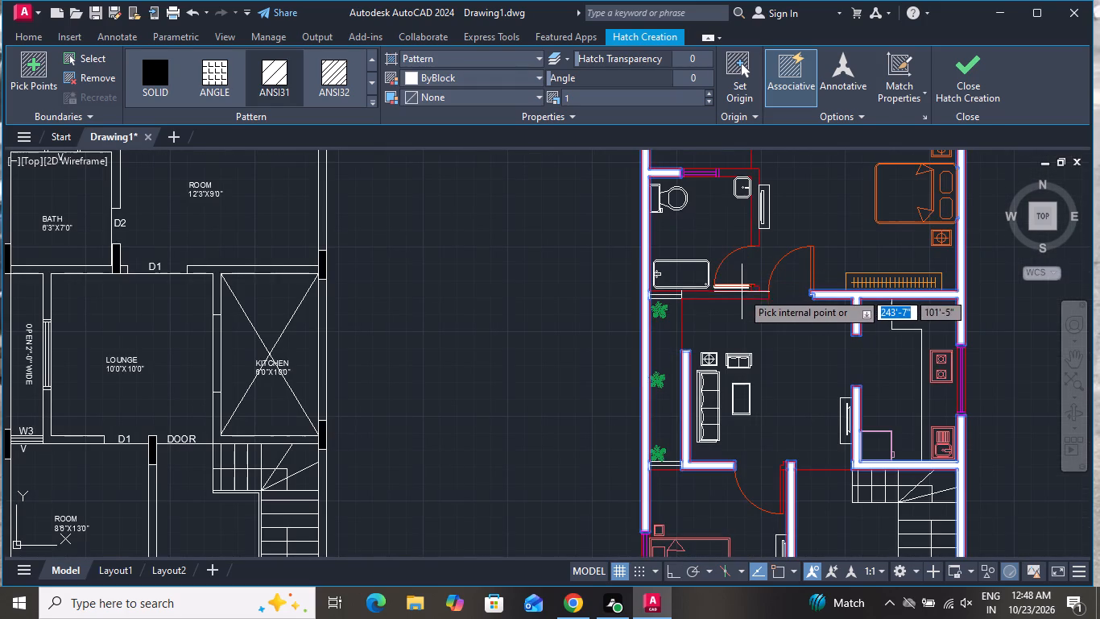
pyautogui.click(742, 294)
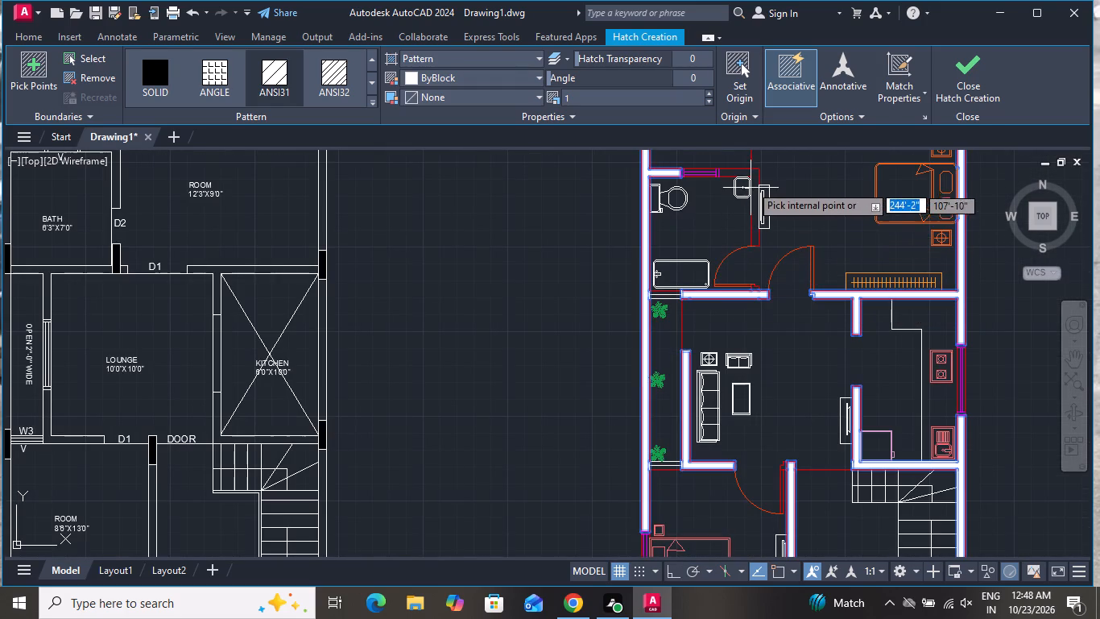
pyautogui.click(751, 174)
pyautogui.scroll(-1, 616, 309)
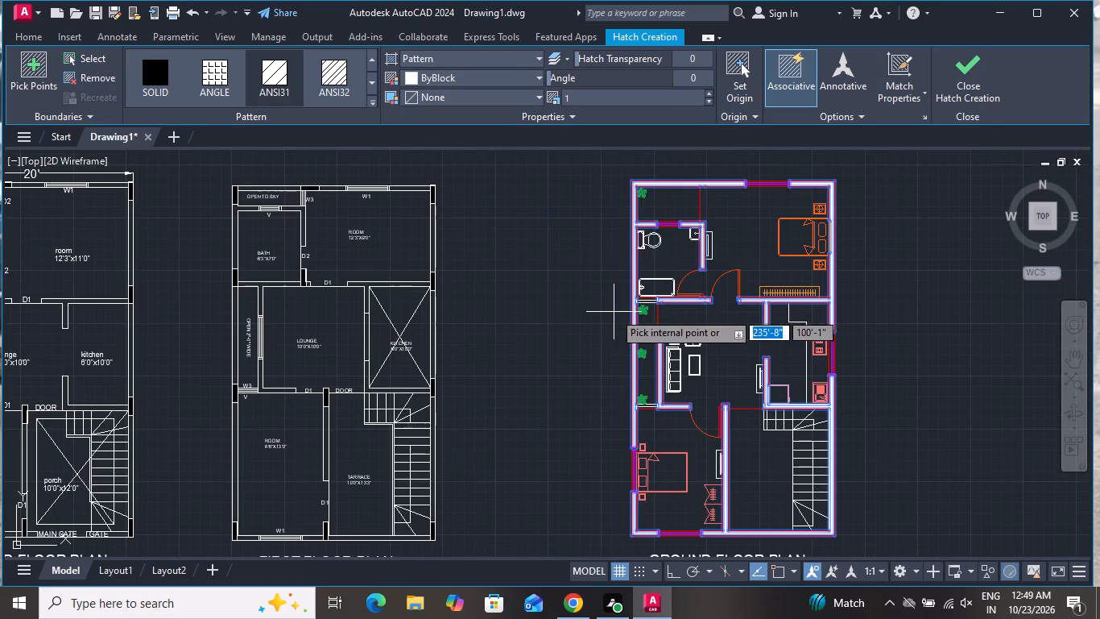
# Set the wall hatch's pattern scale to 46 and finish the hatch.
pyautogui.click(707, 91)
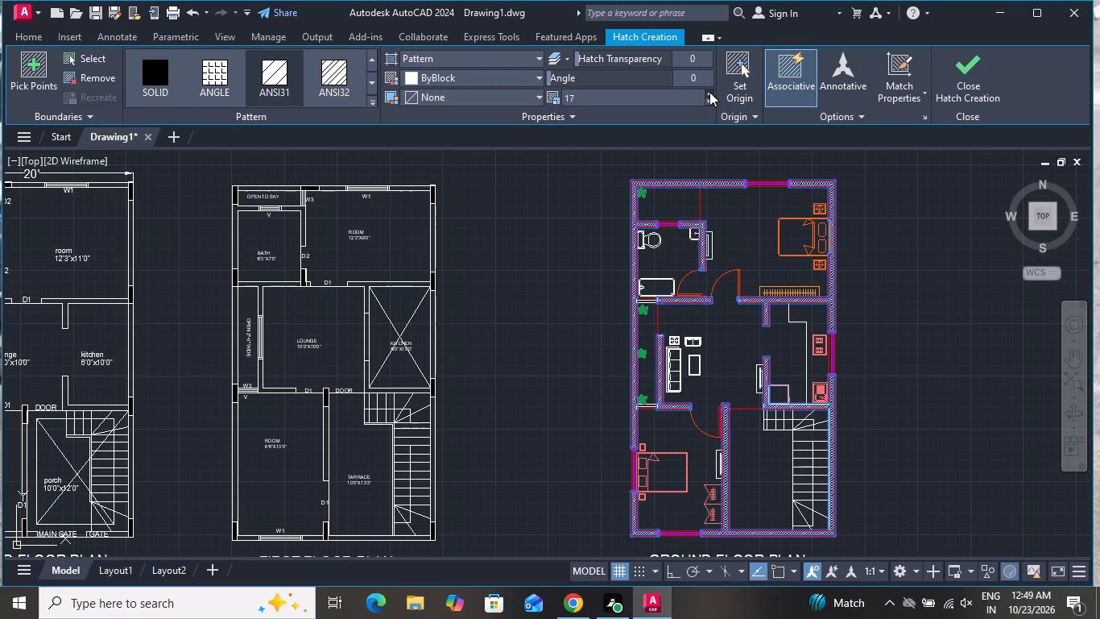
pyautogui.click(709, 92)
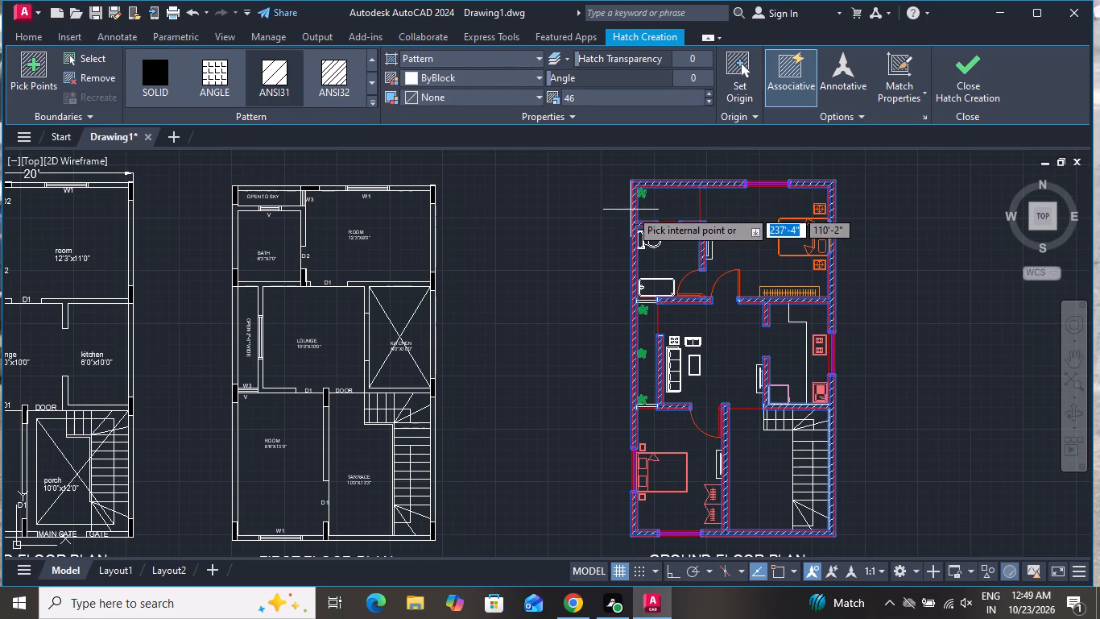
pyautogui.press('Escape')
# Examine the hatched walls throughout the coloured plan, up close and beside the other two floor plans.
pyautogui.scroll(-1, 664, 280)
pyautogui.scroll(2, 709, 229)
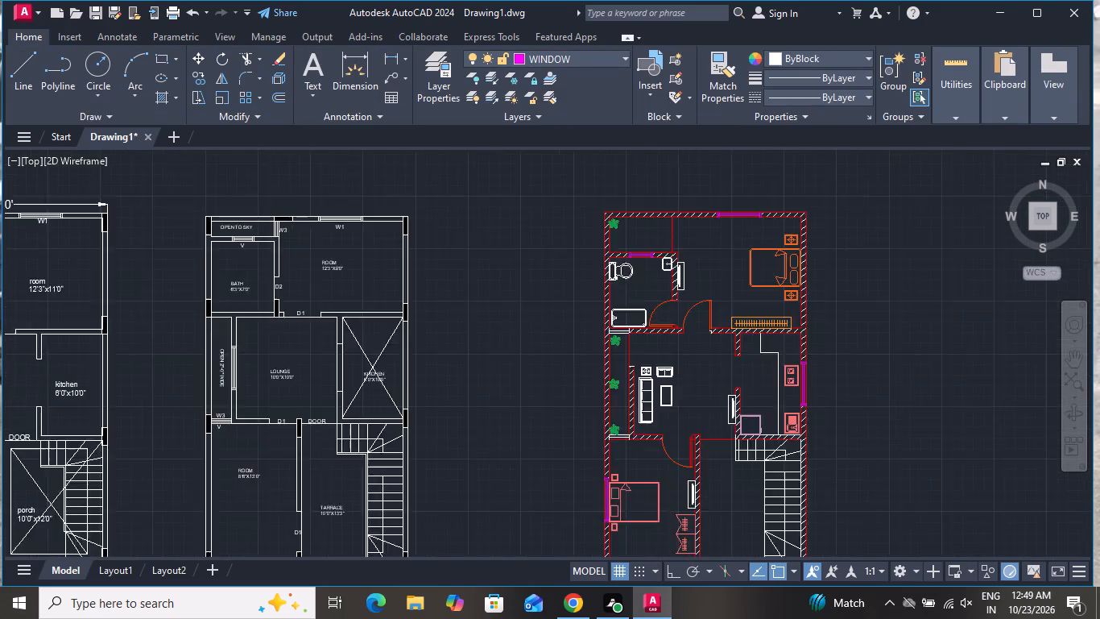
pyautogui.scroll(1, 709, 228)
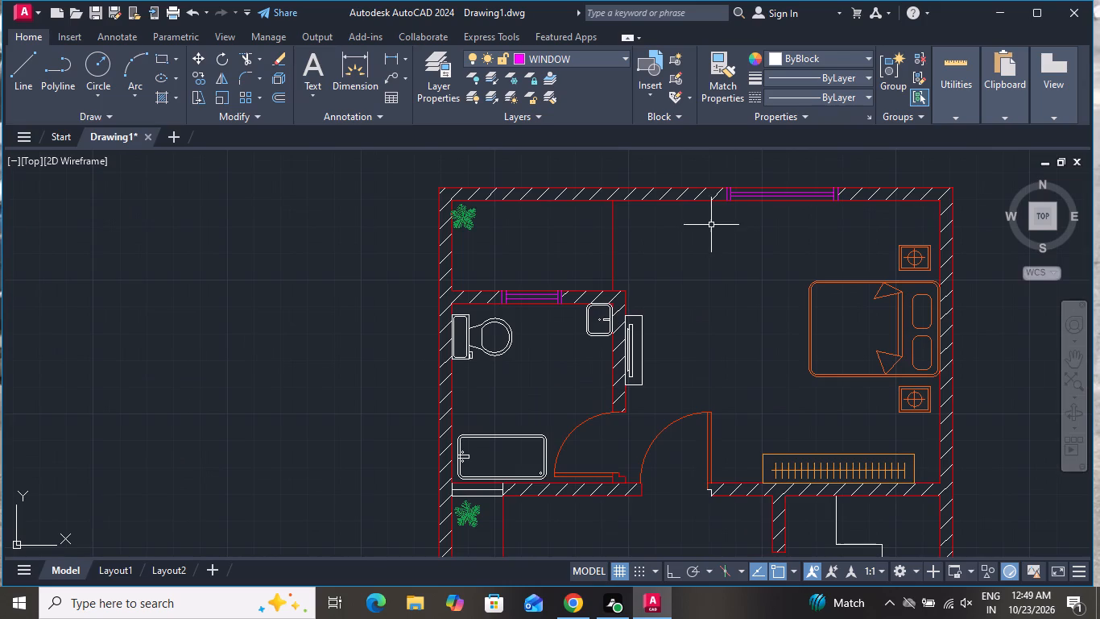
pyautogui.scroll(-2, 706, 203)
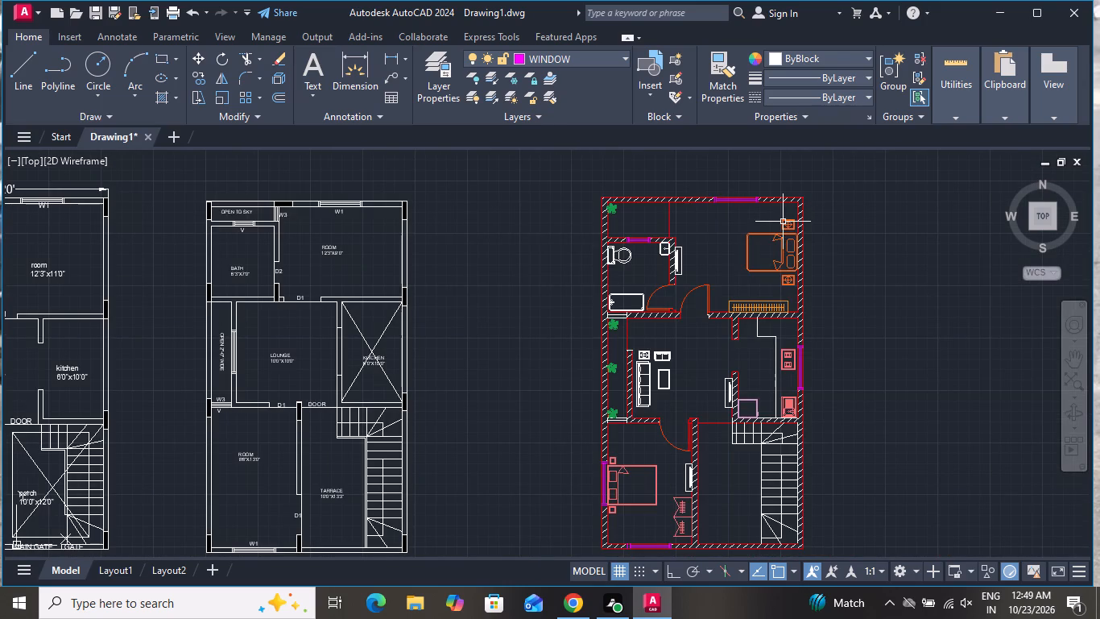
pyautogui.scroll(3, 753, 402)
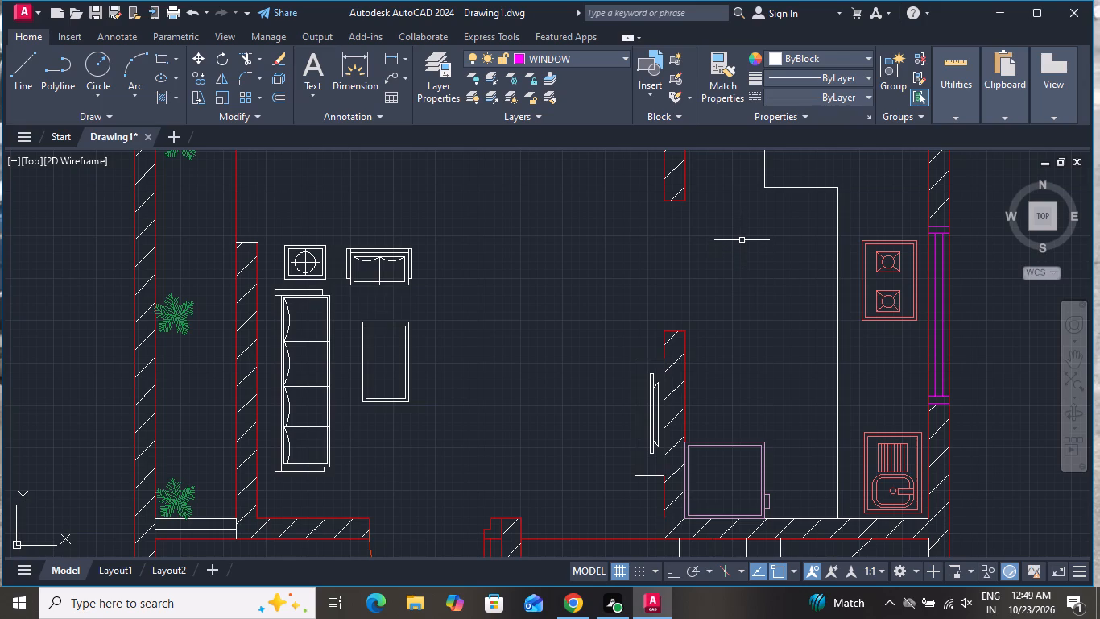
pyautogui.scroll(-2, 735, 210)
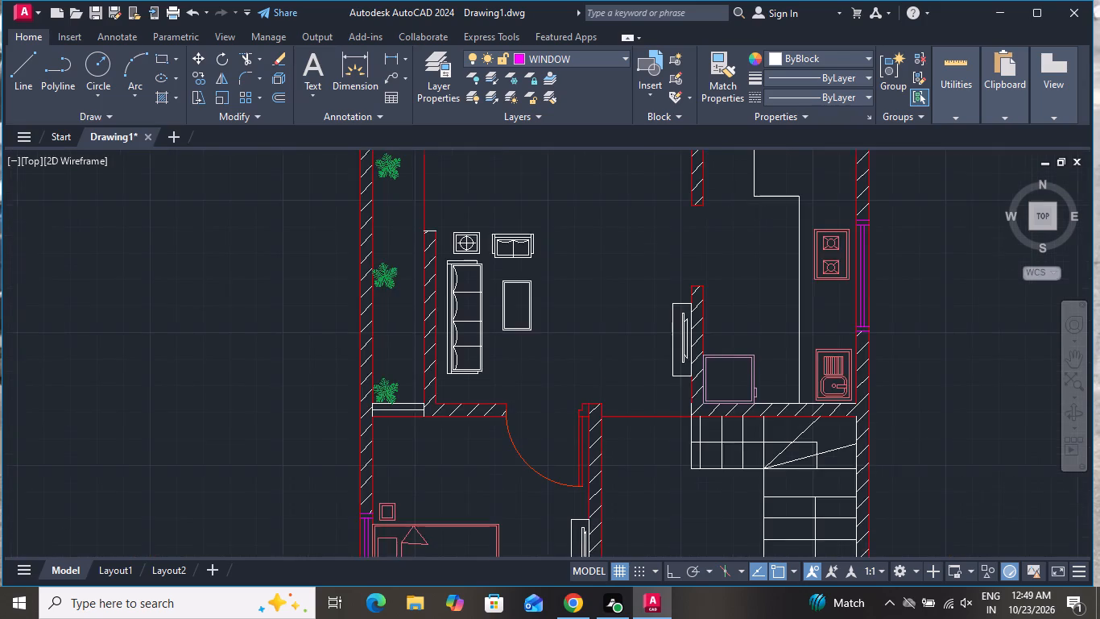
pyautogui.scroll(-2, 704, 251)
pyautogui.scroll(-1, 803, 230)
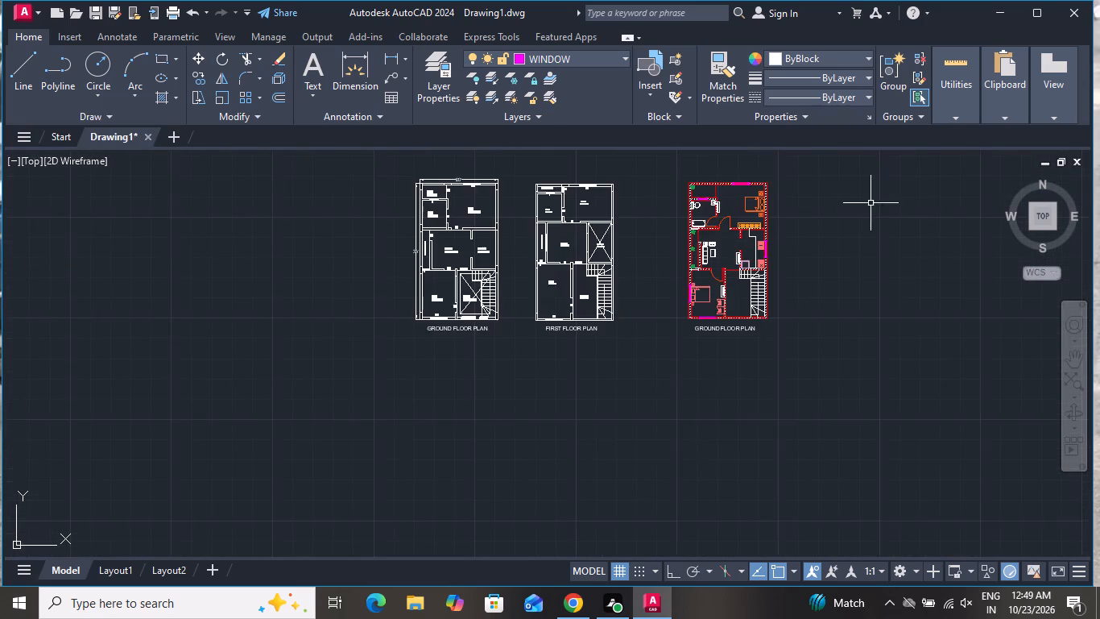
# Draw a closed 20' by 35' rectangular outline with orthogonal lines, beside the coloured GROUND FLOOR PLAN.
pyautogui.scroll(2, 870, 203)
pyautogui.click(20, 62)
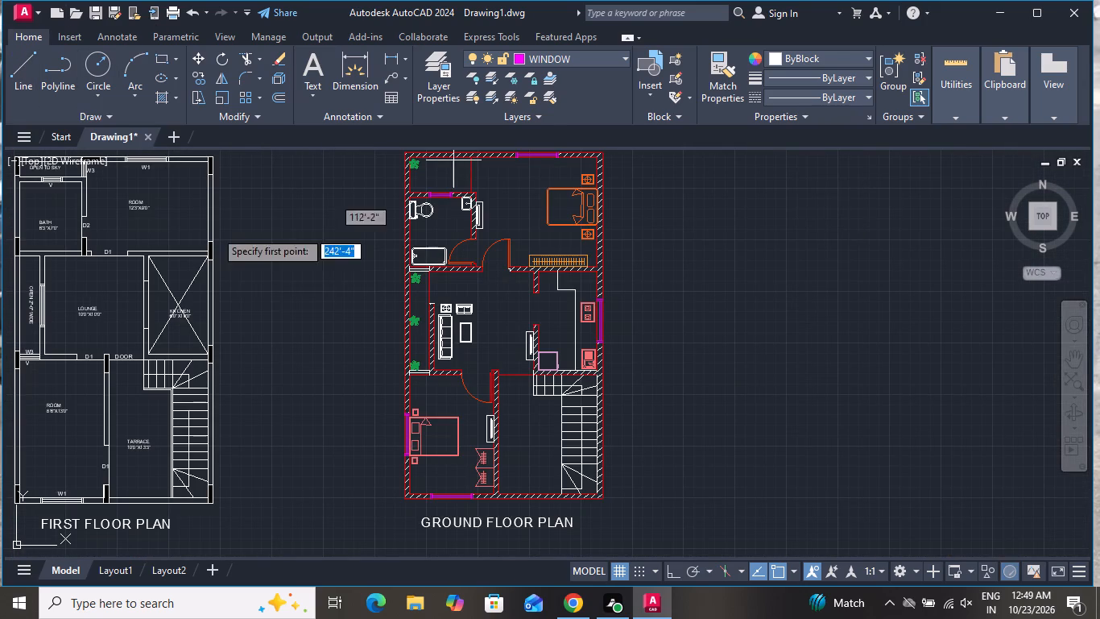
pyautogui.scroll(-2, 221, 249)
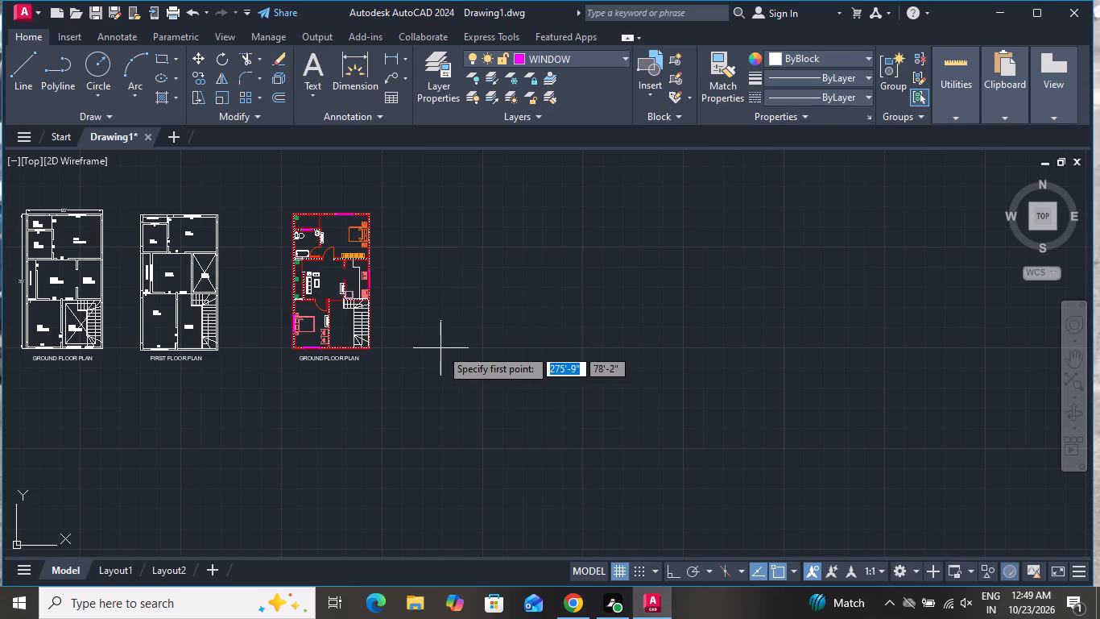
pyautogui.click(440, 347)
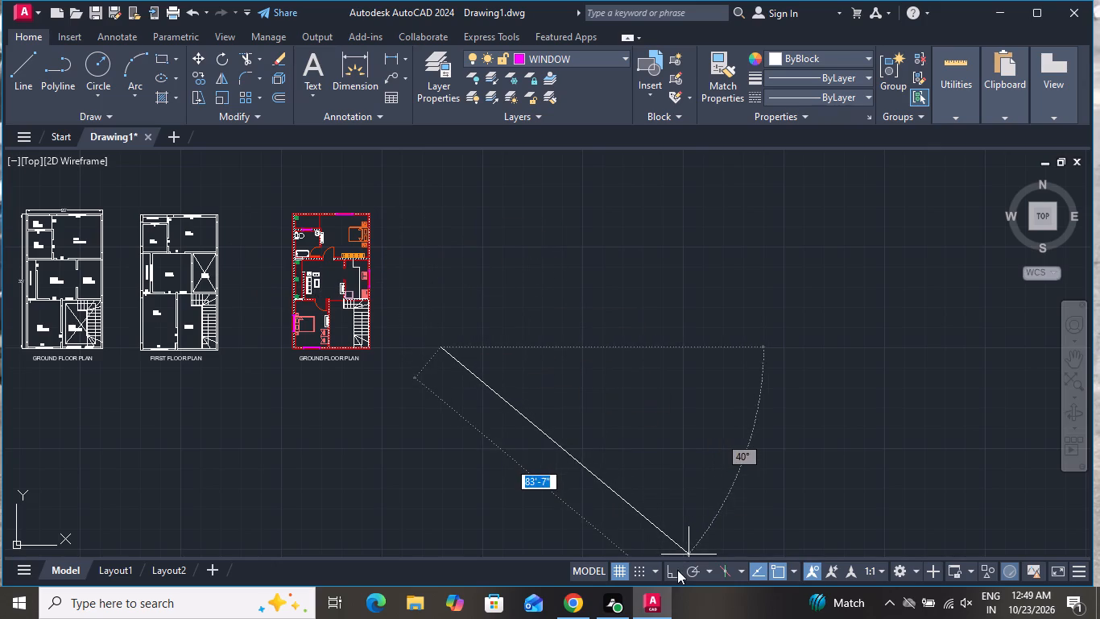
pyautogui.click(676, 571)
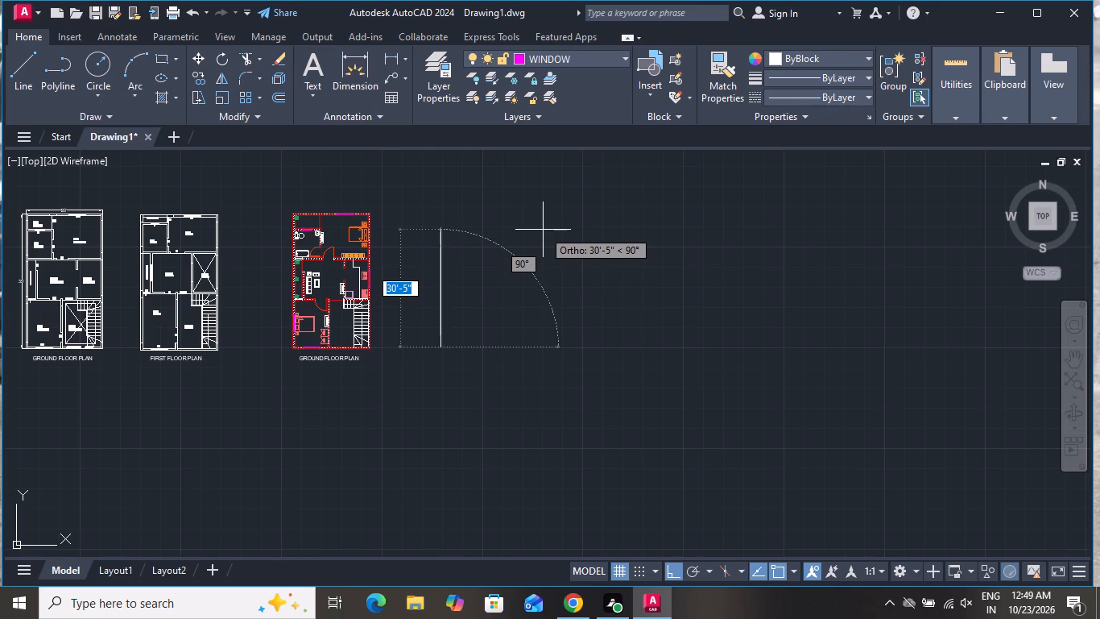
pyautogui.write("35'")
pyautogui.press('Return')
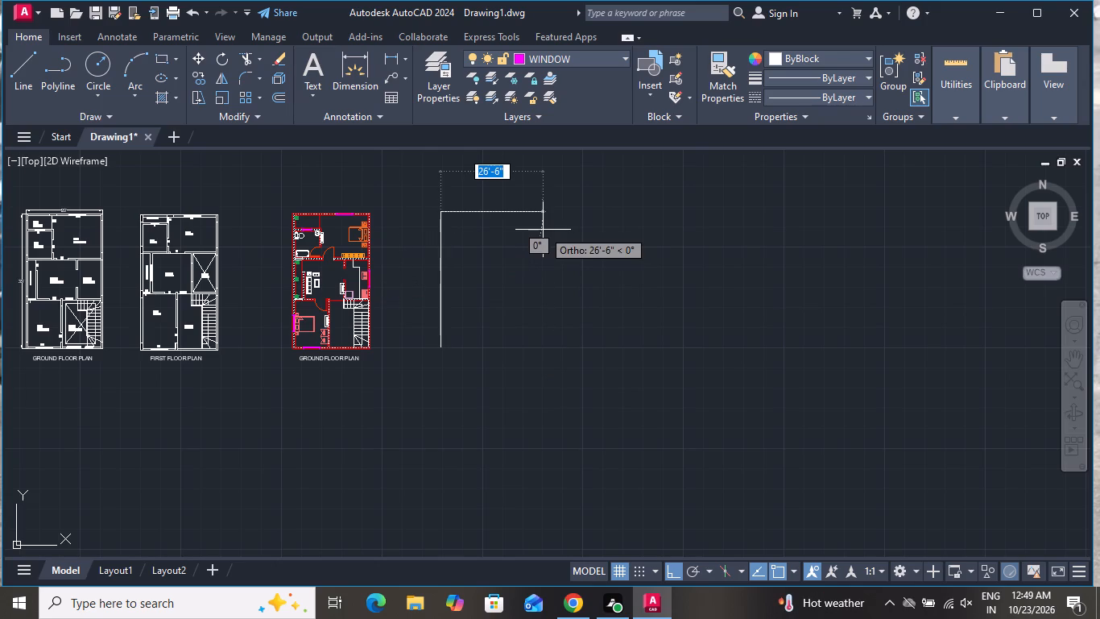
pyautogui.write("20'")
pyautogui.press('Return')
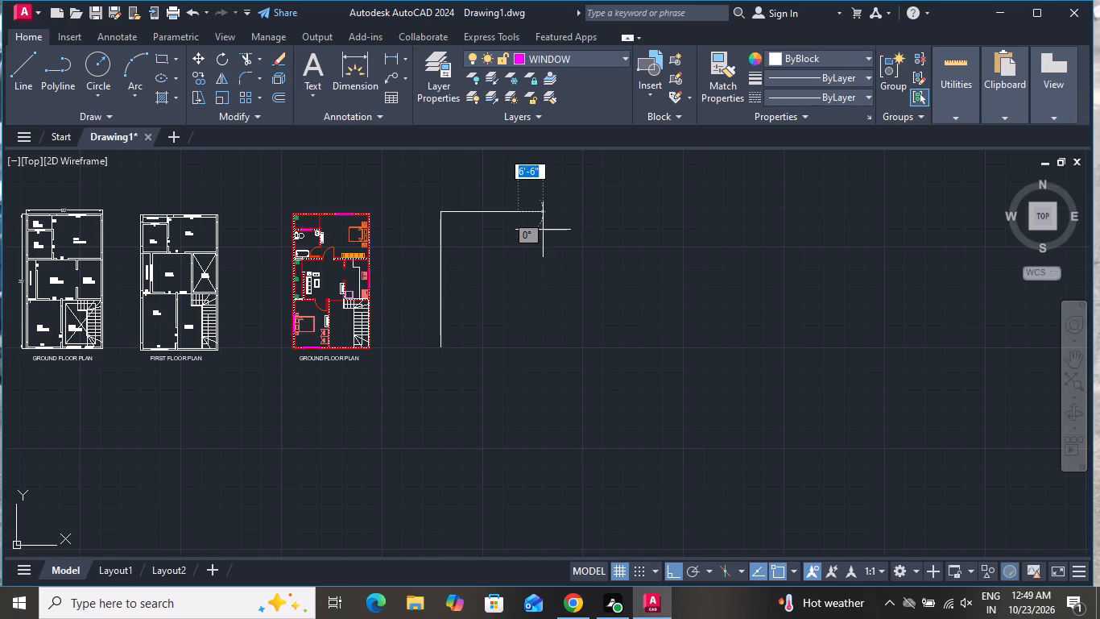
pyautogui.write("35'")
pyautogui.press('Return')
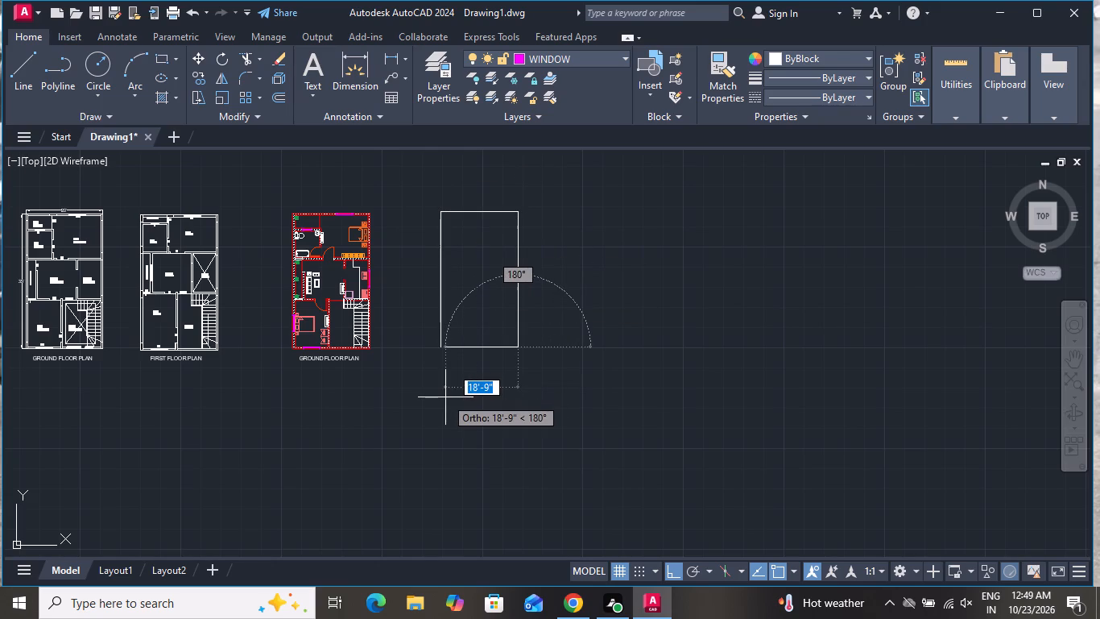
pyautogui.write('20')
pyautogui.press("'")
pyautogui.press('Return')
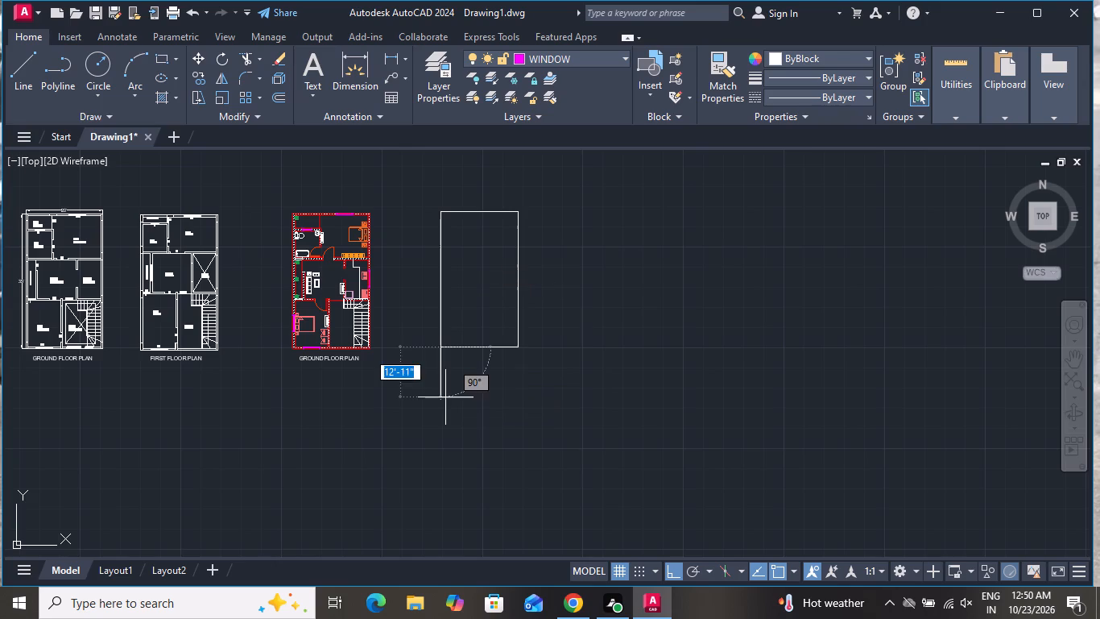
pyautogui.rightClick(442, 393)
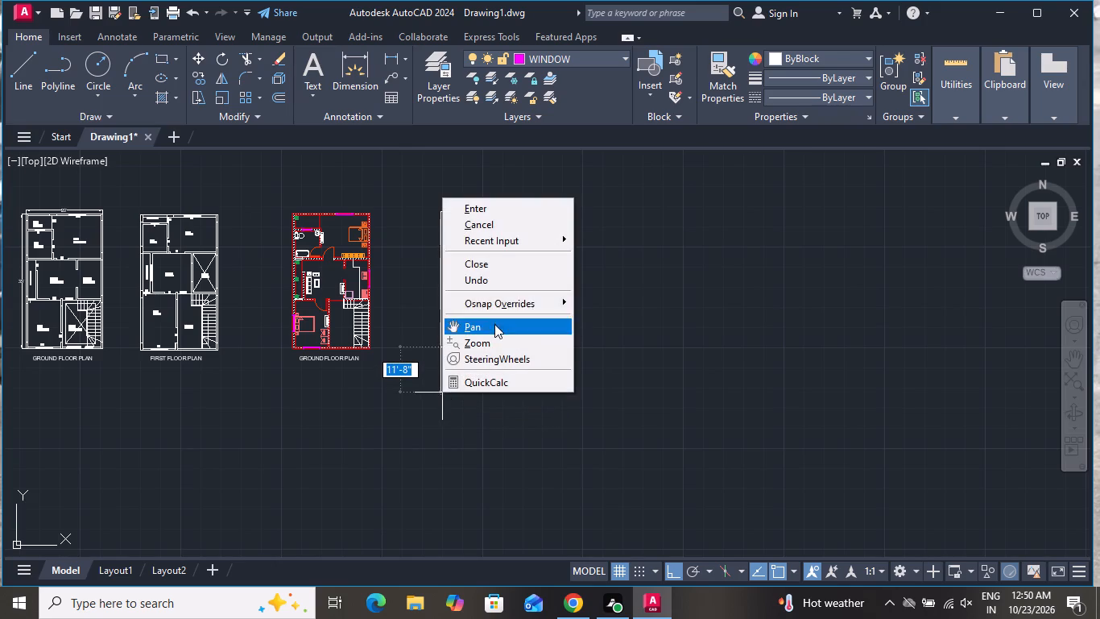
pyautogui.click(500, 227)
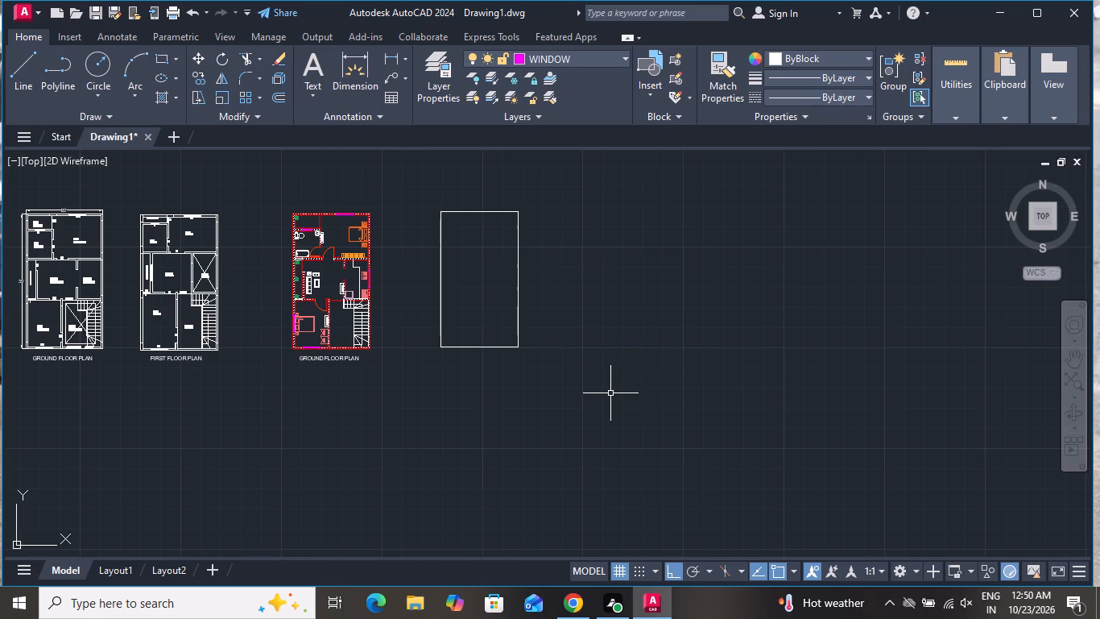
# Offset all four sides of the new outline 6" inward to form the outer walls.
pyautogui.press('o')
pyautogui.press('space')
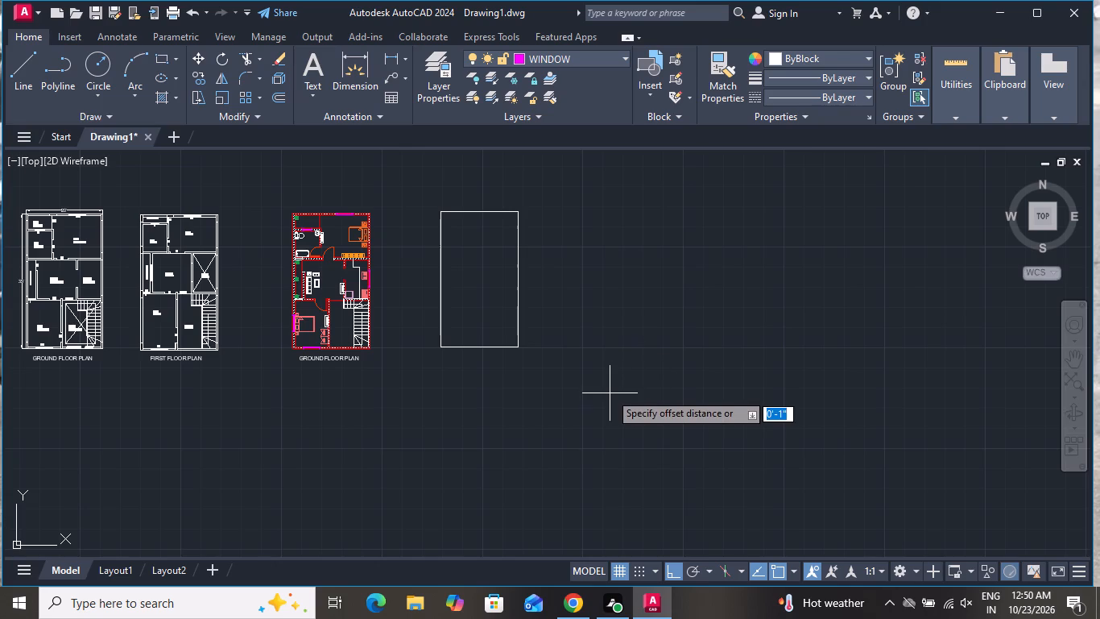
pyautogui.press('6')
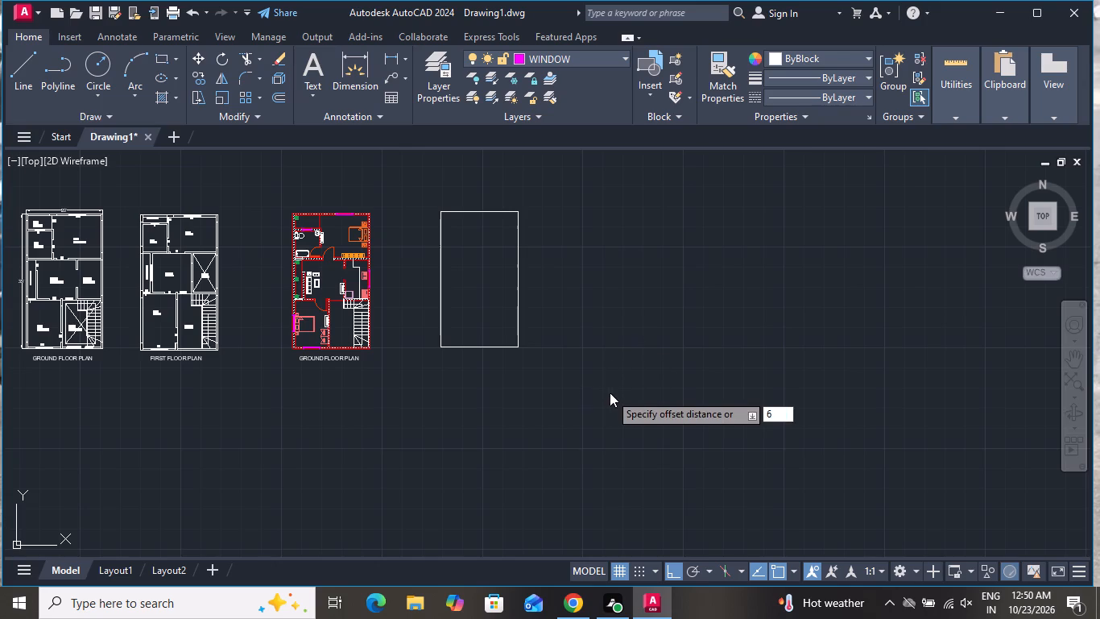
pyautogui.hotkey('shift', '"')
pyautogui.press('Return')
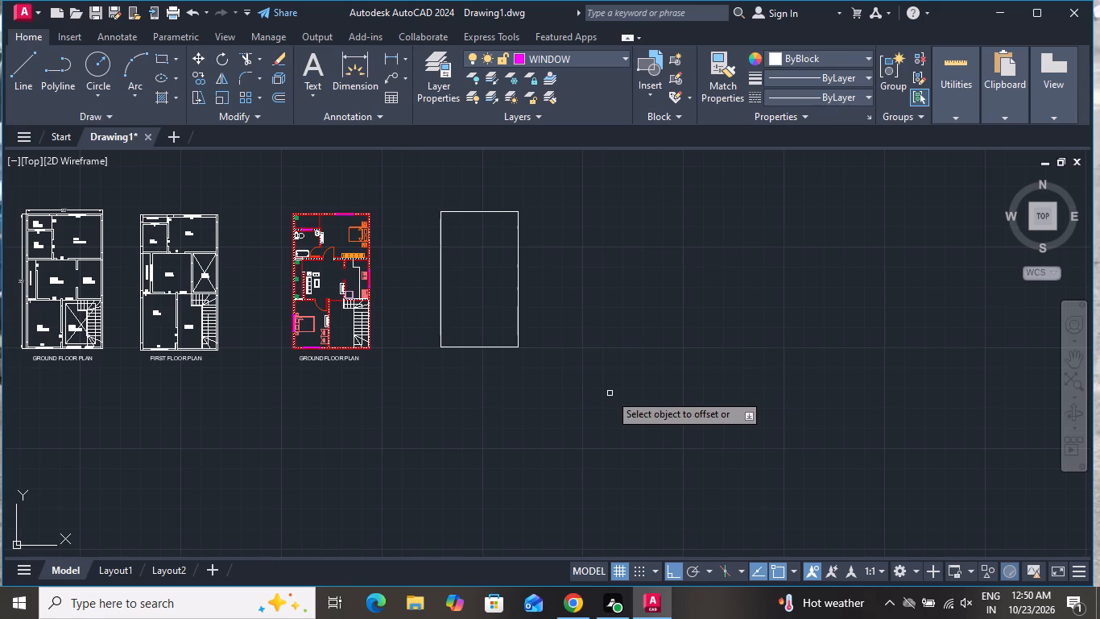
pyautogui.click(509, 213)
pyautogui.click(507, 236)
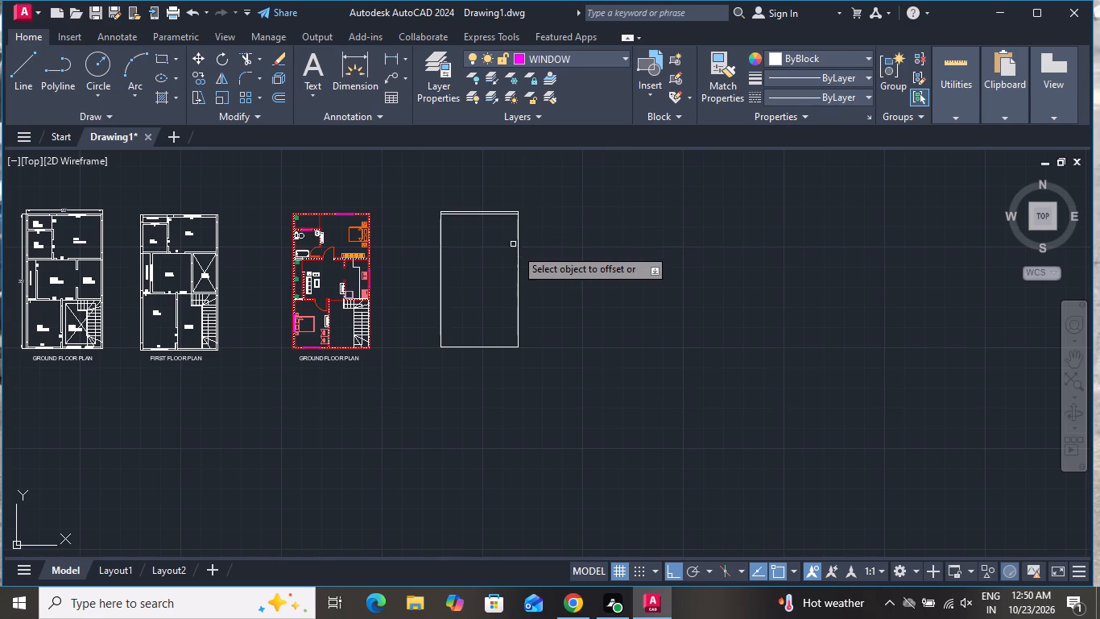
pyautogui.click(521, 255)
pyautogui.click(518, 264)
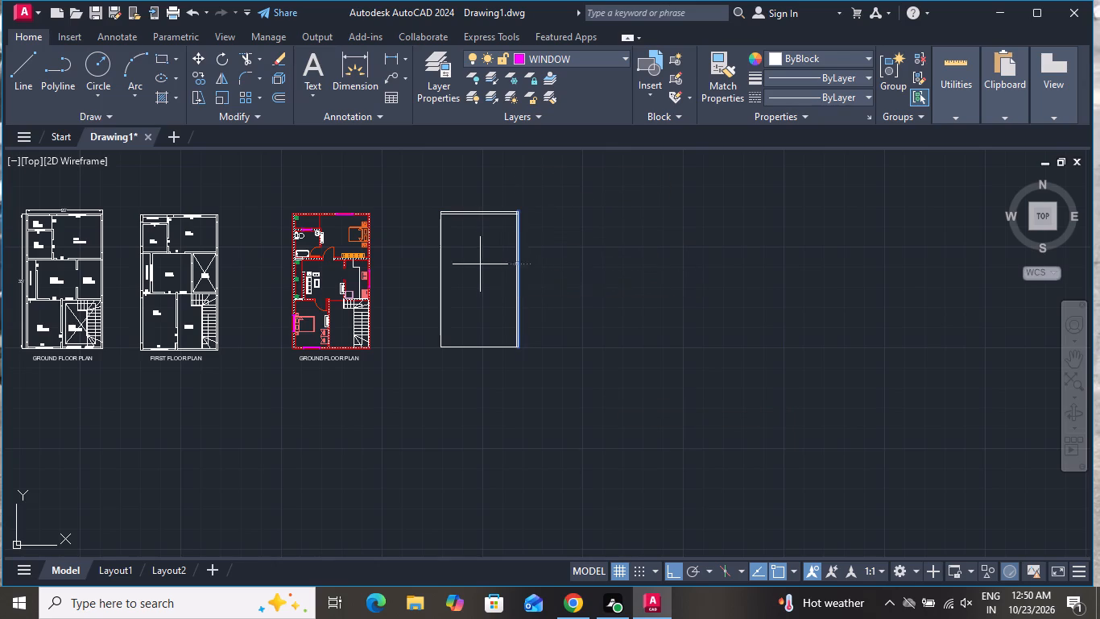
pyautogui.click(480, 264)
pyautogui.click(441, 269)
pyautogui.click(454, 270)
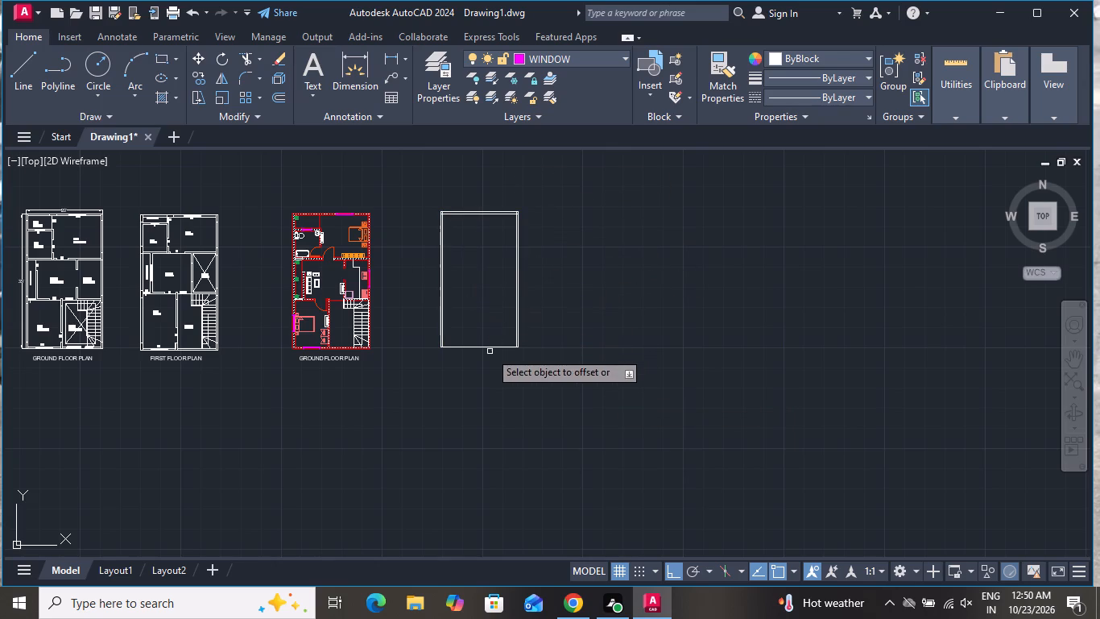
pyautogui.click(490, 347)
pyautogui.click(488, 331)
pyautogui.rightClick(486, 329)
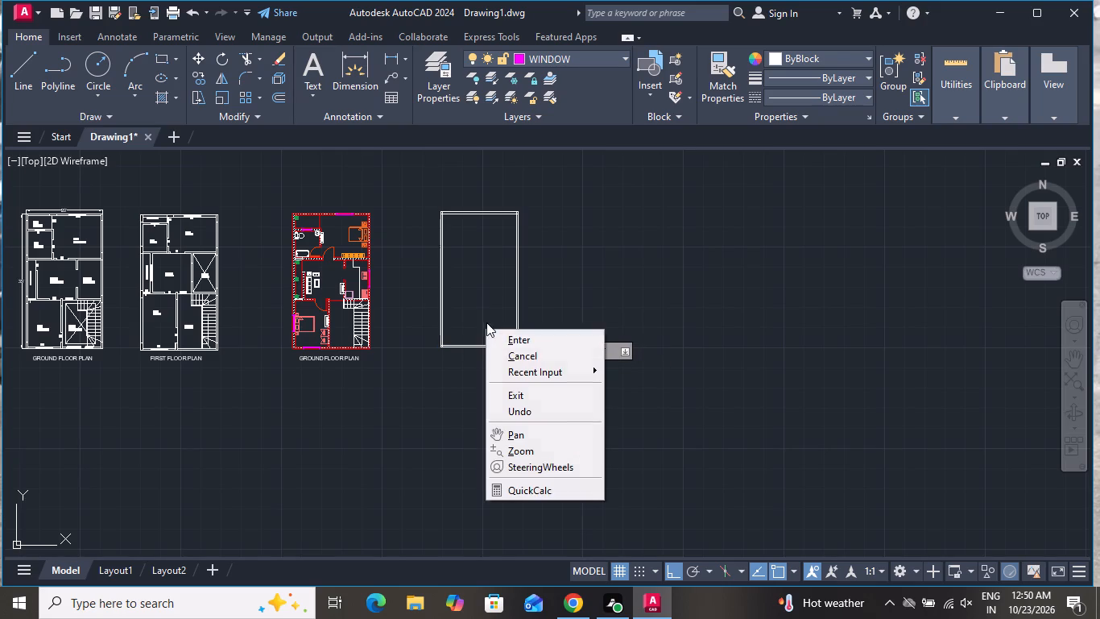
pyautogui.click(504, 356)
# Trim the overlapping inner wall lines at the new outline's upper-left corner.
pyautogui.scroll(4, 436, 177)
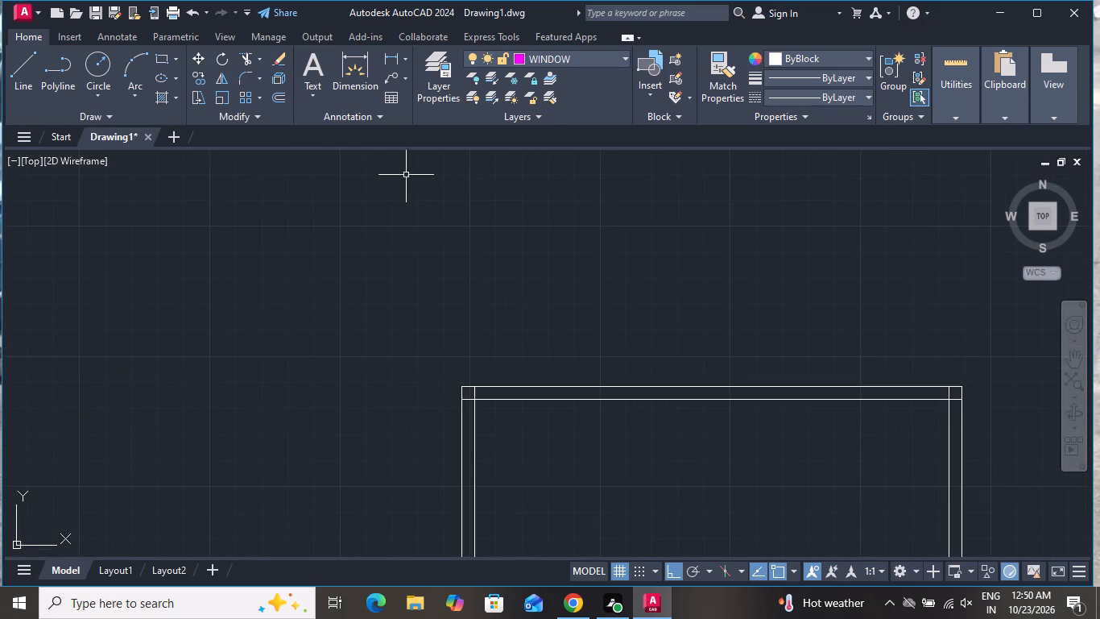
pyautogui.click(243, 60)
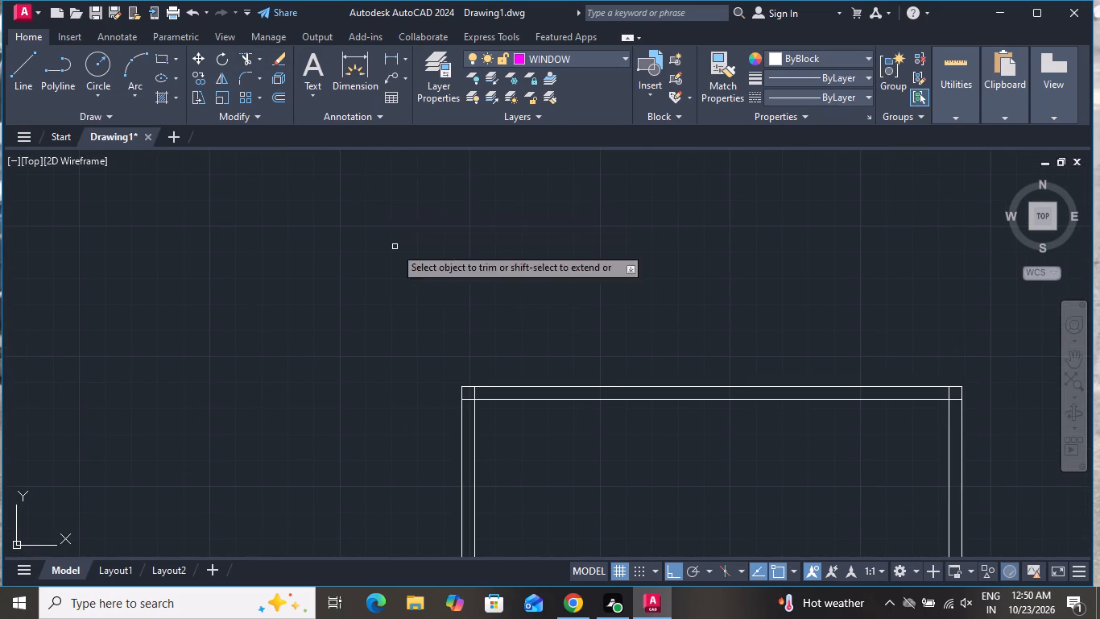
pyautogui.scroll(2, 511, 440)
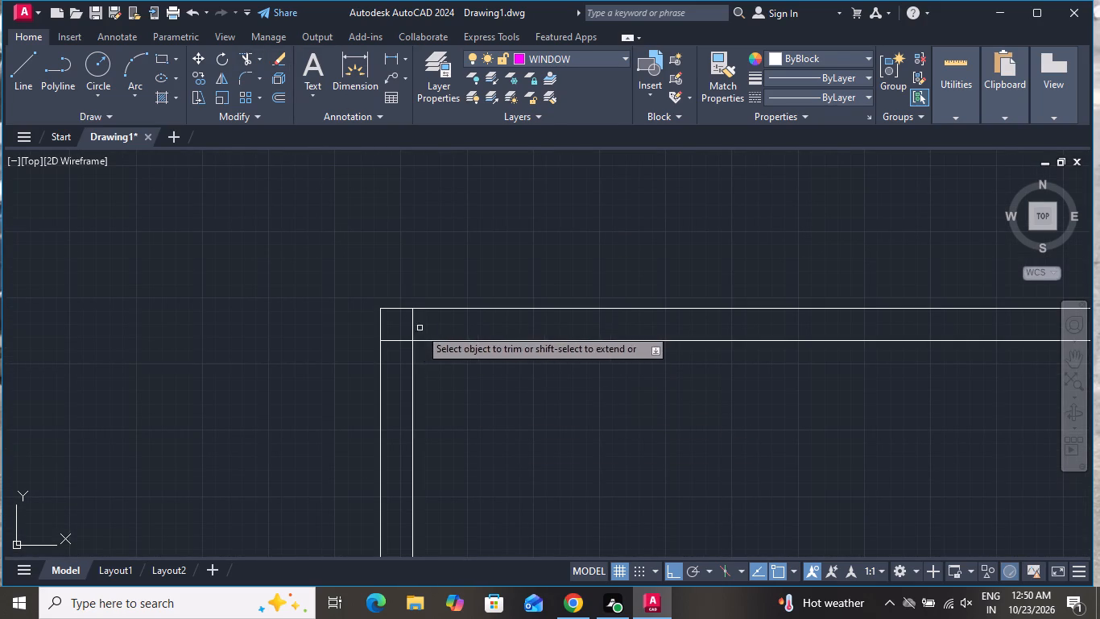
pyautogui.click(420, 328)
pyautogui.click(412, 330)
pyautogui.click(400, 330)
pyautogui.click(400, 351)
pyautogui.click(399, 327)
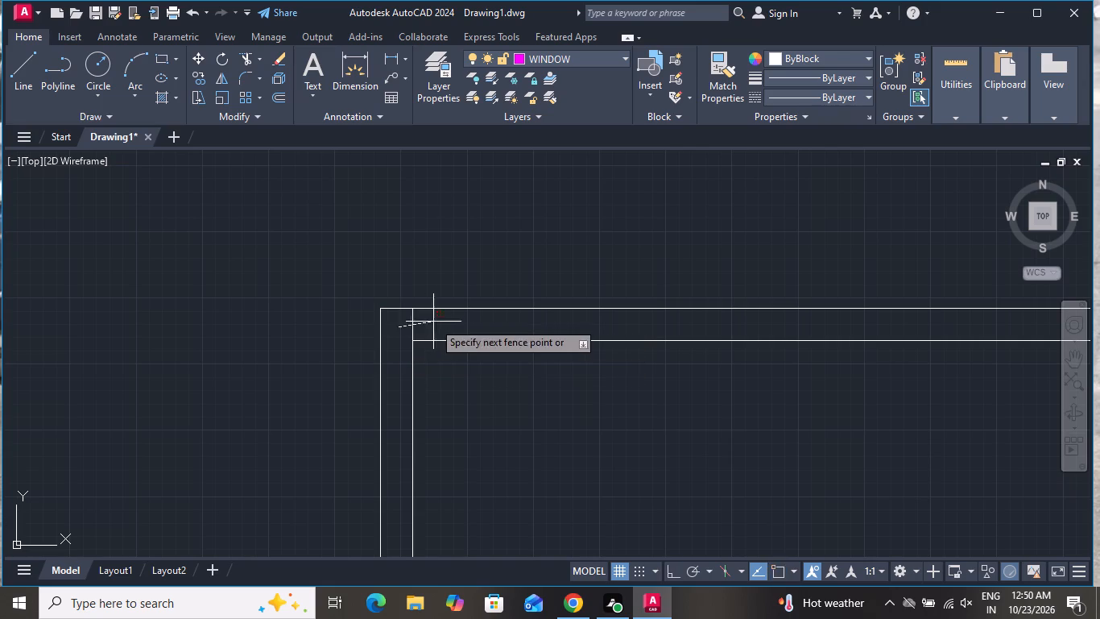
pyautogui.click(435, 322)
# Trim the overlapping inner wall lines at the new outline's upper-right corner.
pyautogui.scroll(-6, 420, 297)
pyautogui.scroll(6, 478, 280)
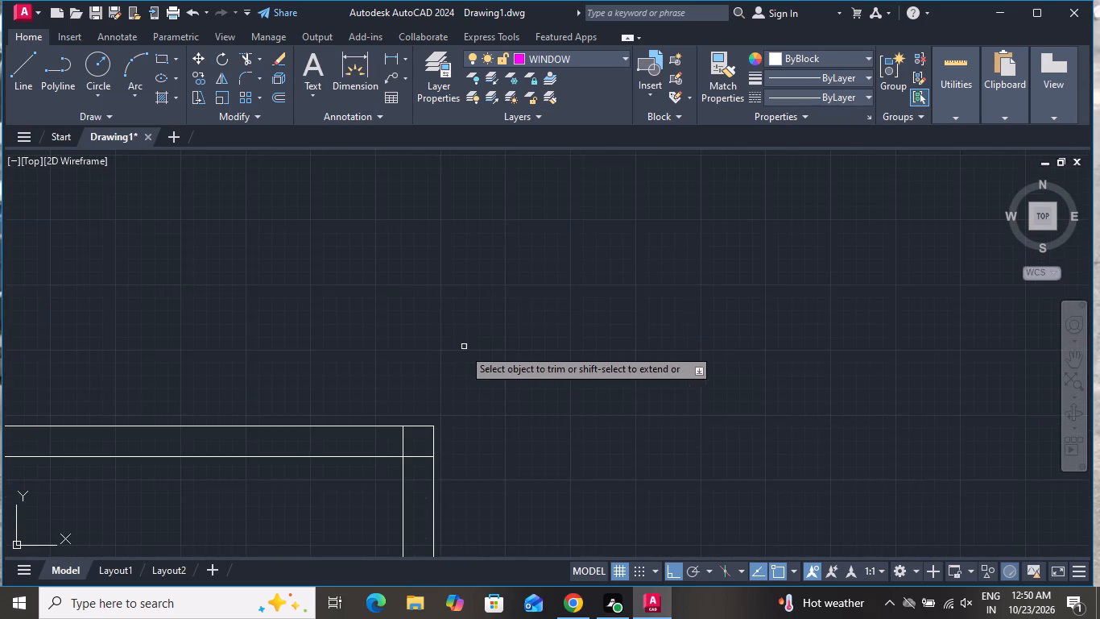
pyautogui.scroll(4, 410, 479)
pyautogui.click(395, 287)
pyautogui.click(317, 260)
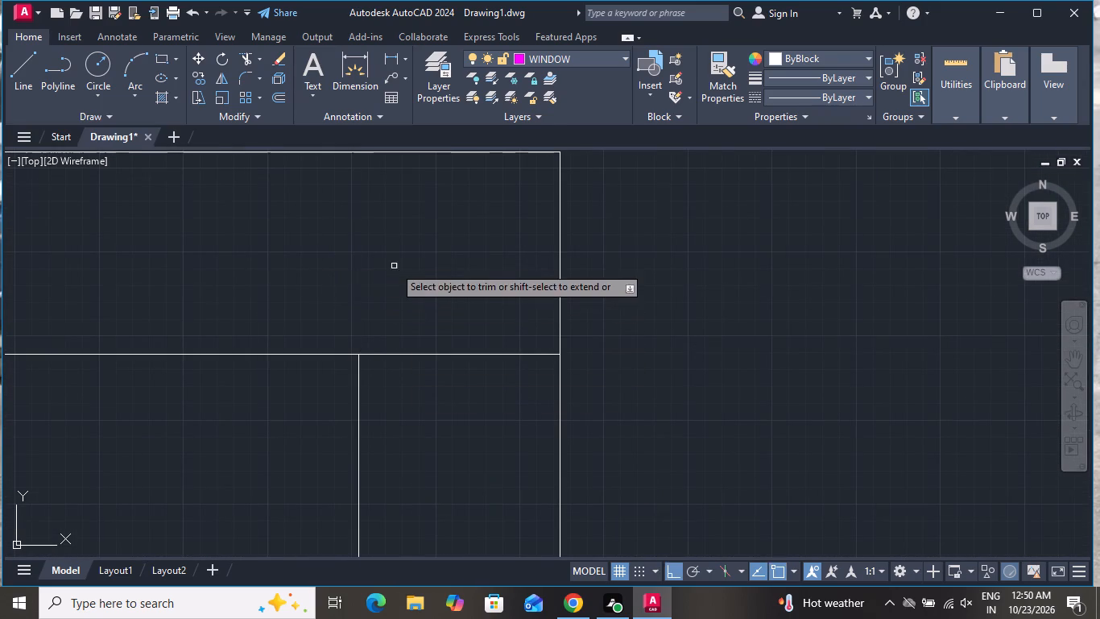
pyautogui.click(441, 264)
pyautogui.click(439, 409)
pyautogui.scroll(-4, 460, 306)
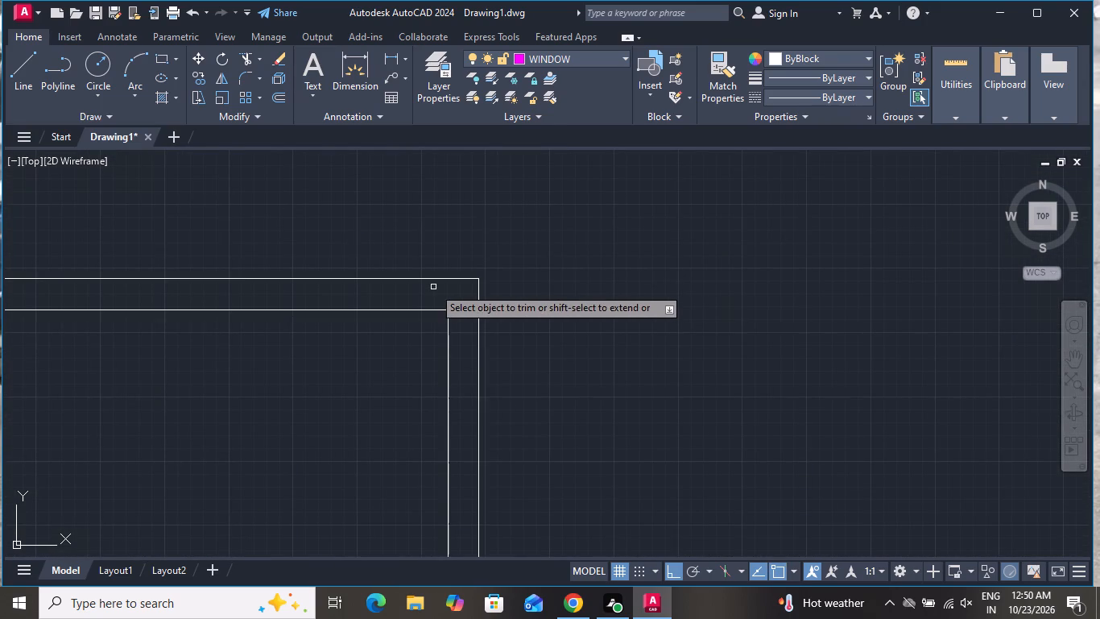
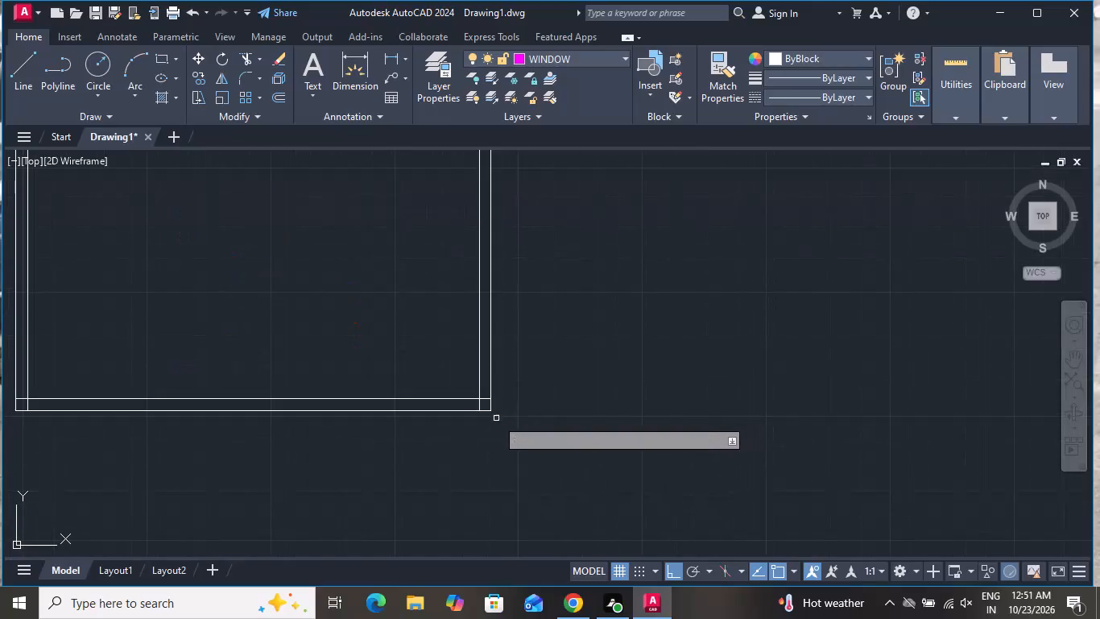
# Trim the overlapping inner wall lines at the new outline's lower-right corner.
pyautogui.scroll(4, 491, 418)
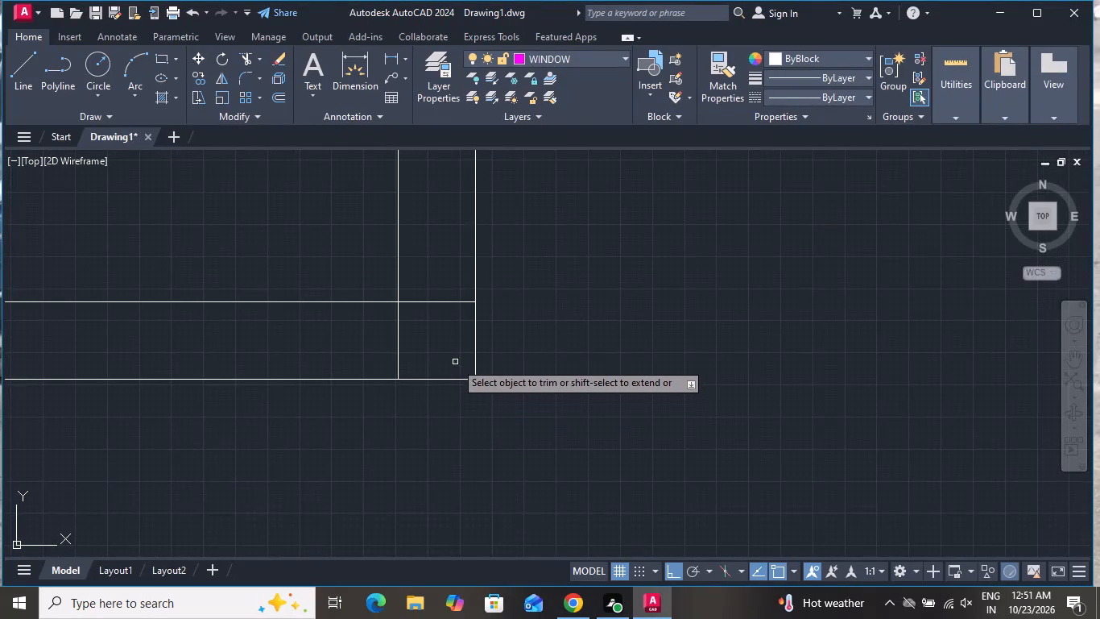
pyautogui.click(450, 345)
pyautogui.click(450, 251)
pyautogui.click(432, 339)
pyautogui.click(383, 347)
# Trim the overlapping inner wall lines at the new outline's lower-left corner and finish trimming.
pyautogui.scroll(-2, 701, 380)
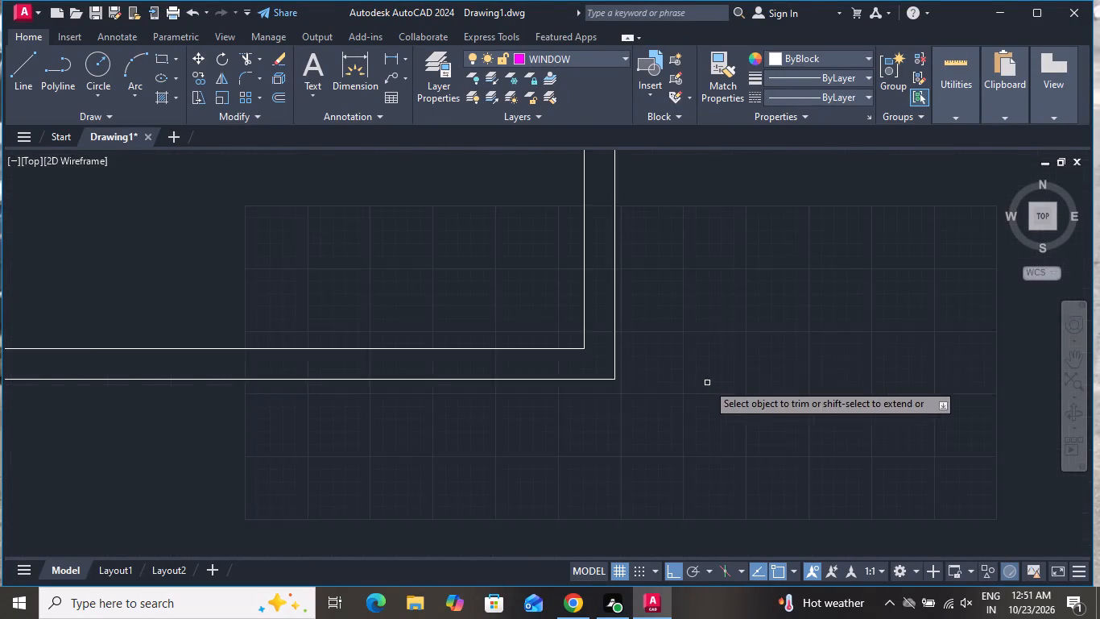
pyautogui.scroll(-3, 707, 383)
pyautogui.scroll(5, 375, 390)
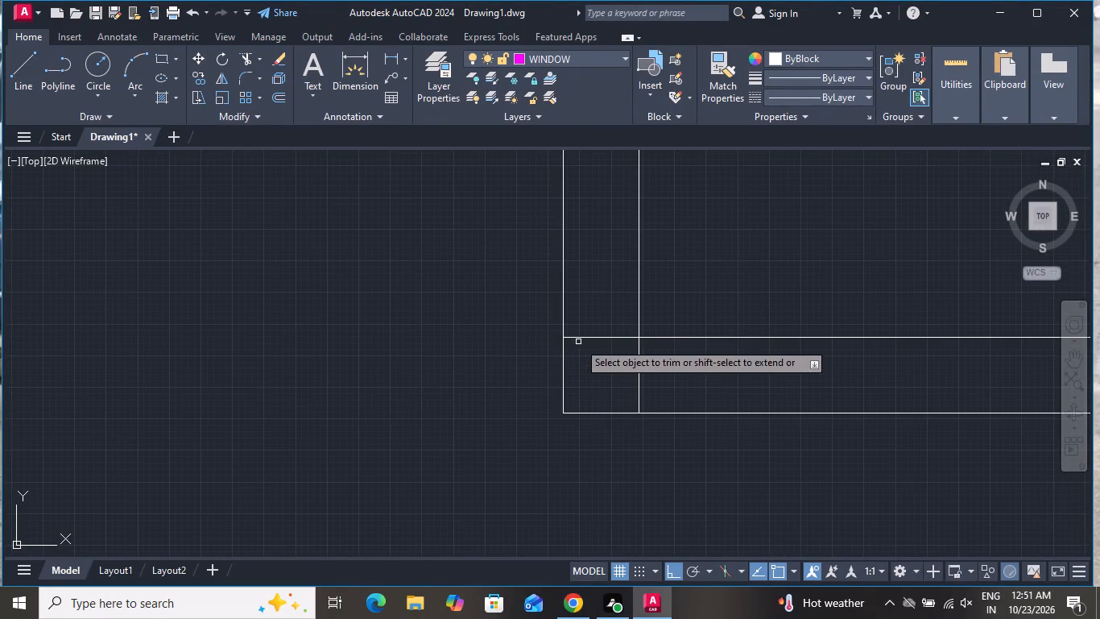
pyautogui.click(593, 322)
pyautogui.click(596, 351)
pyautogui.moveTo(605, 362); pyautogui.dragTo(614, 362)
pyautogui.click(705, 359)
pyautogui.scroll(-2, 668, 492)
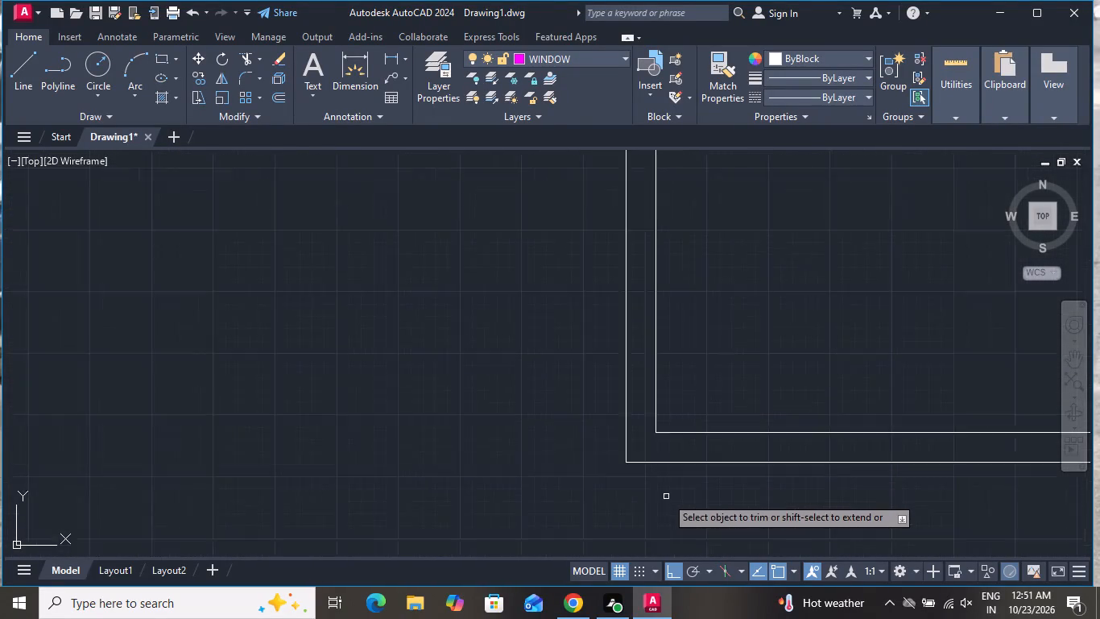
pyautogui.scroll(-5, 666, 496)
pyautogui.rightClick(672, 355)
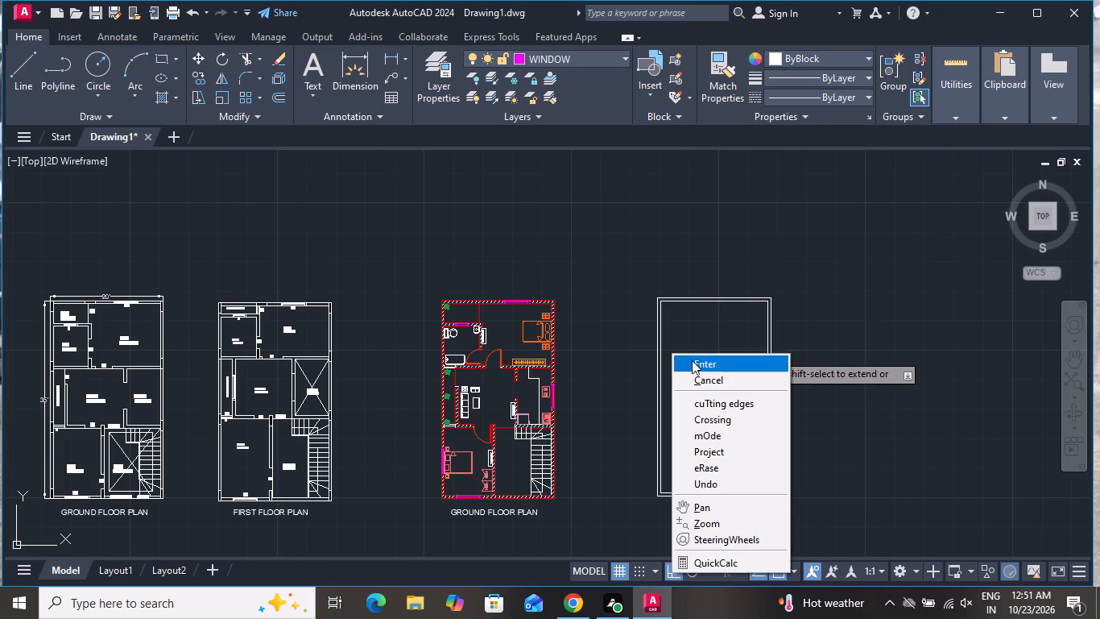
pyautogui.click(709, 380)
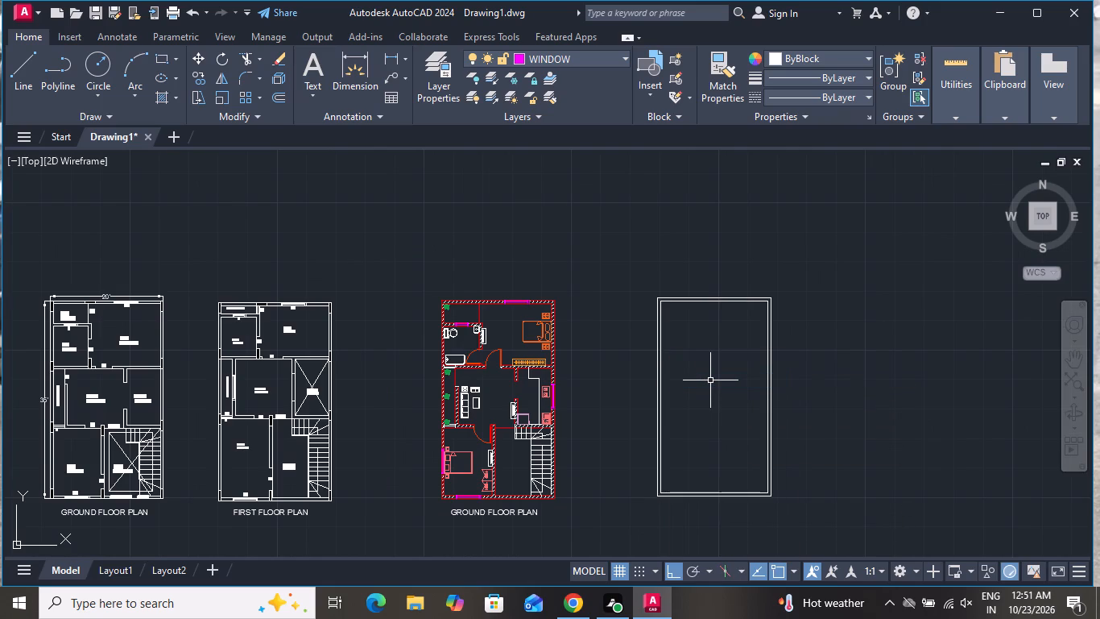
# Offset the inner top wall line downward with the Through option, placing two spaced horizontal lines across the upper part of the new outline.
pyautogui.write('O')
pyautogui.press('space')
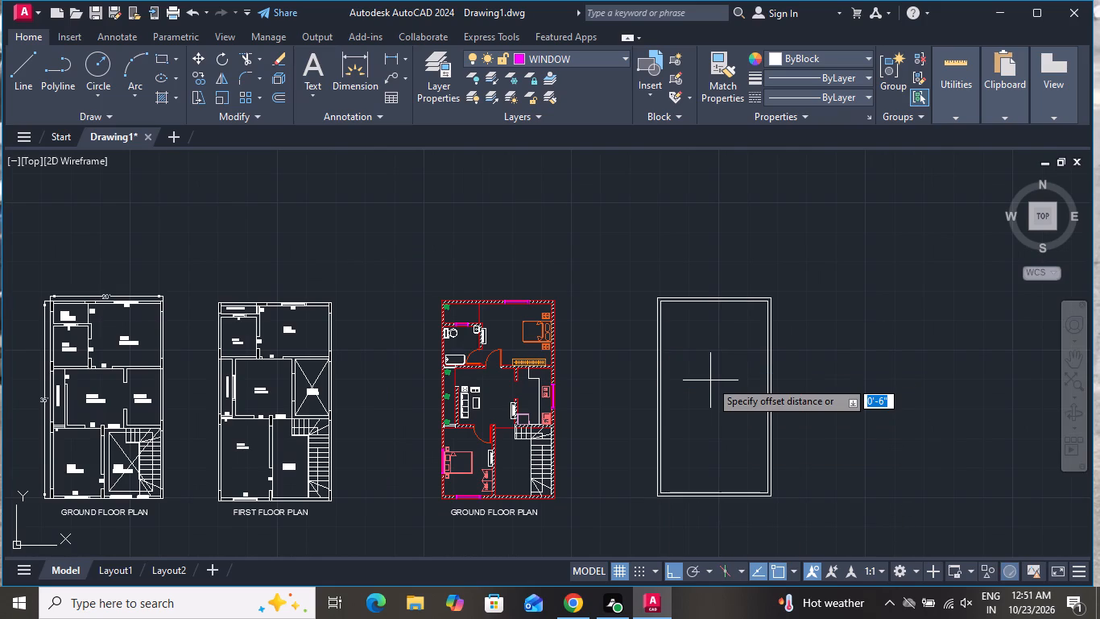
pyautogui.write('T')
pyautogui.press('space')
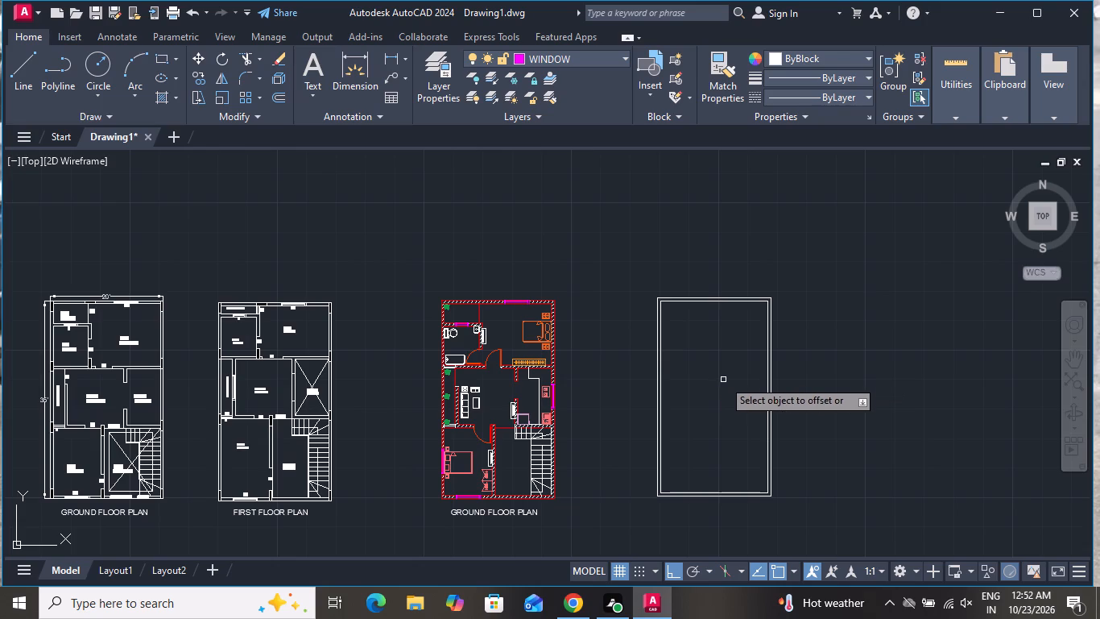
pyautogui.click(734, 300)
pyautogui.click(738, 341)
pyautogui.click(738, 339)
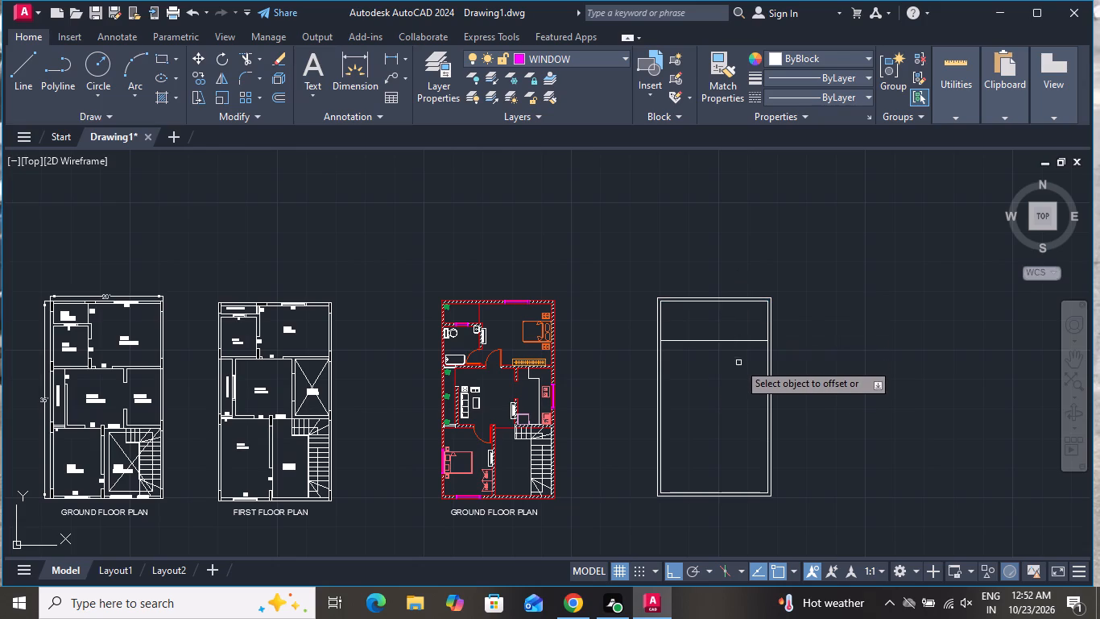
pyautogui.click(739, 343)
pyautogui.click(741, 375)
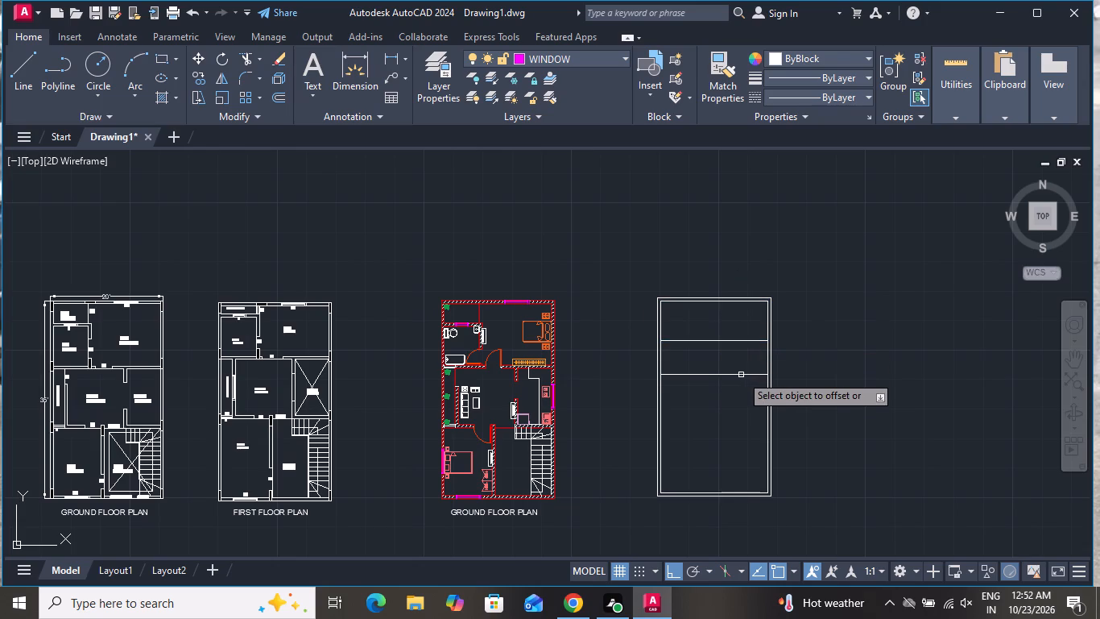
# Continue the Through offsets downward from the lower of the two lines, adding three more horizontal lines in the new outline's middle and lower part.
pyautogui.click(741, 371)
pyautogui.click(742, 372)
pyautogui.click(743, 370)
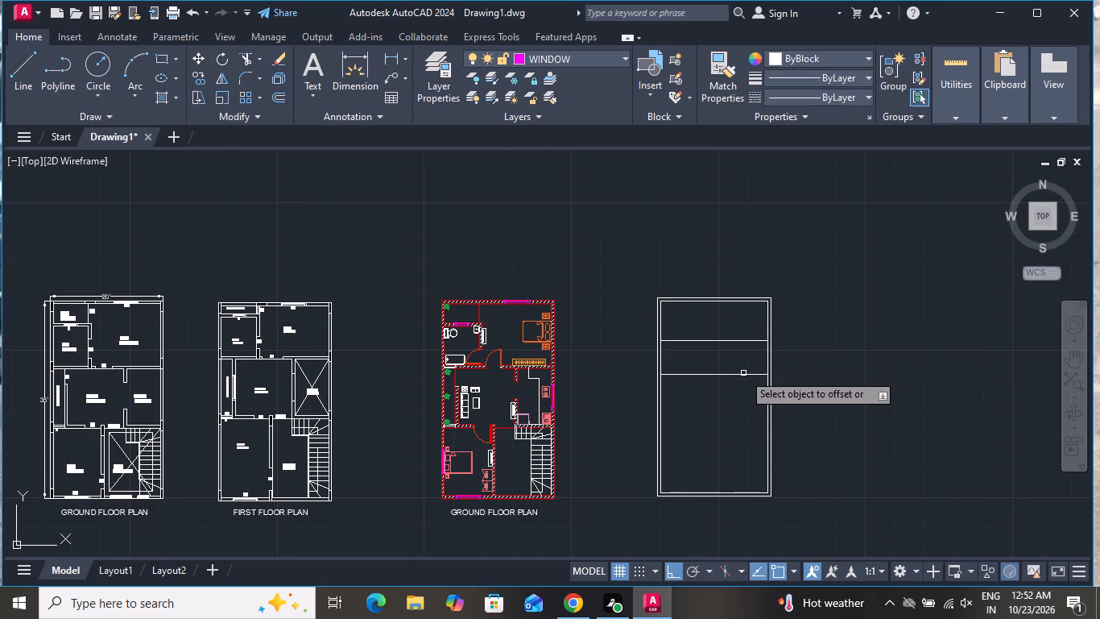
pyautogui.click(743, 376)
pyautogui.click(738, 405)
pyautogui.click(739, 394)
pyautogui.click(739, 430)
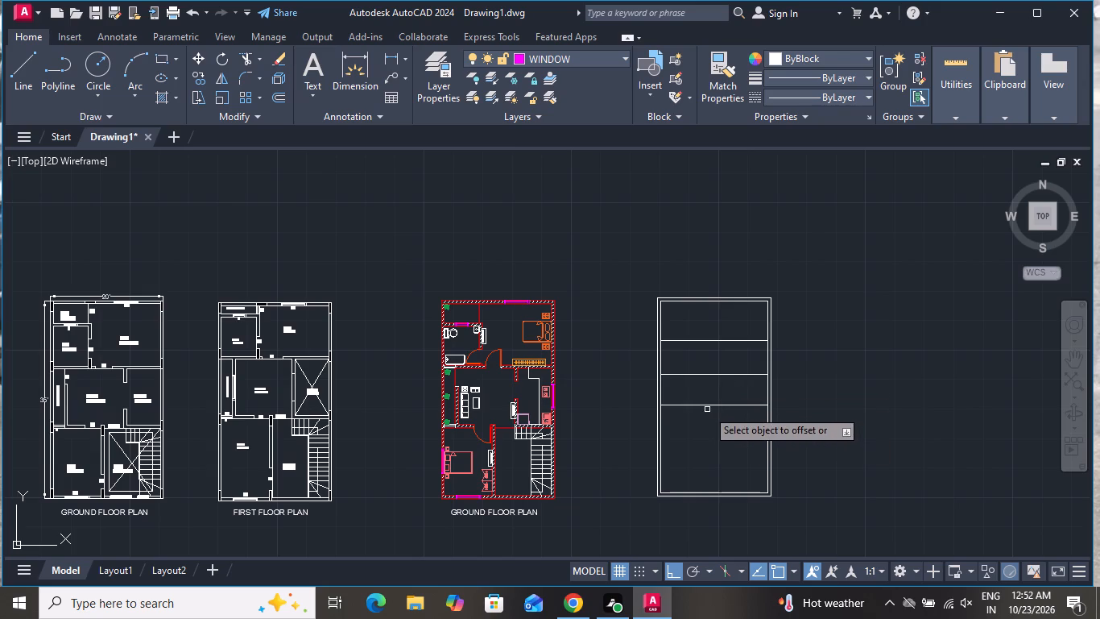
pyautogui.click(709, 407)
pyautogui.click(709, 435)
pyautogui.click(709, 427)
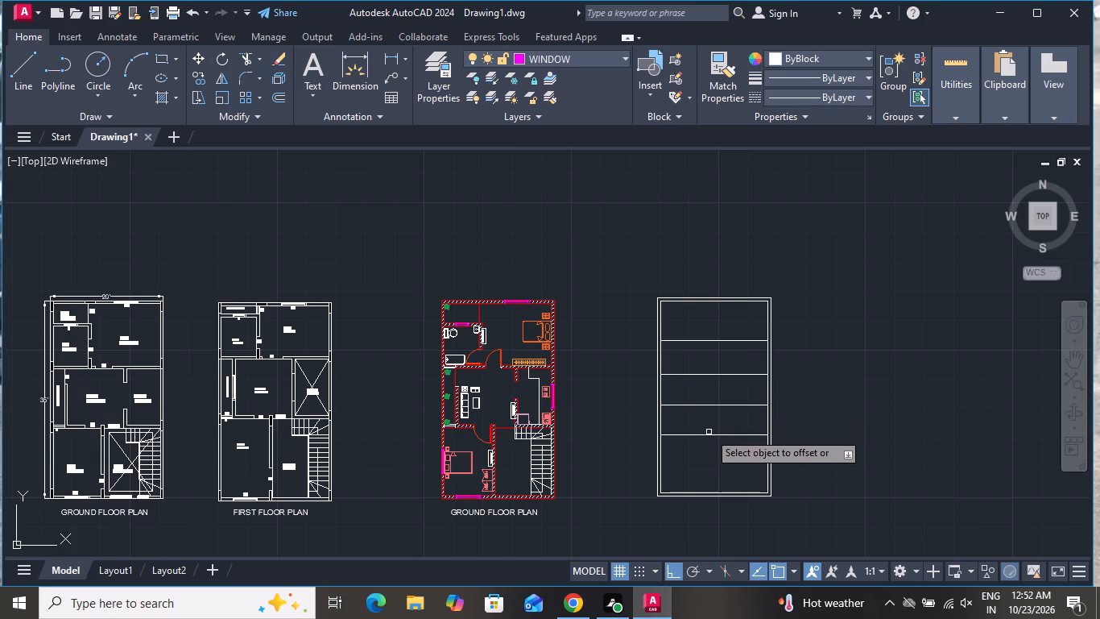
pyautogui.click(709, 434)
pyautogui.doubleClick(709, 450)
pyautogui.click(711, 464)
pyautogui.click(714, 454)
pyautogui.click(714, 485)
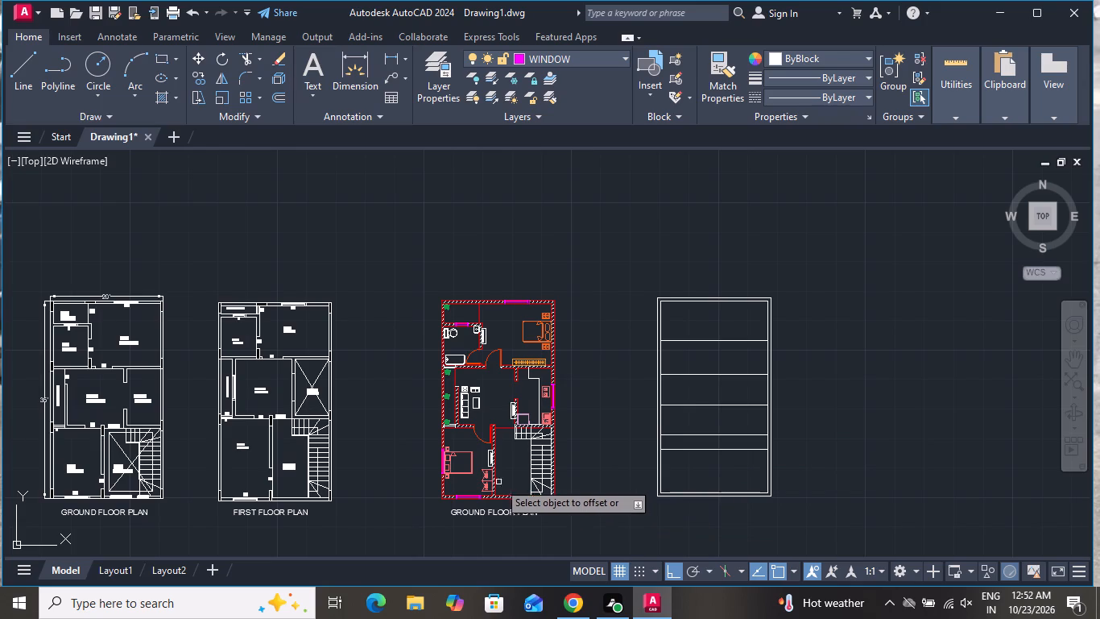
pyautogui.rightClick(476, 251)
pyautogui.click(558, 280)
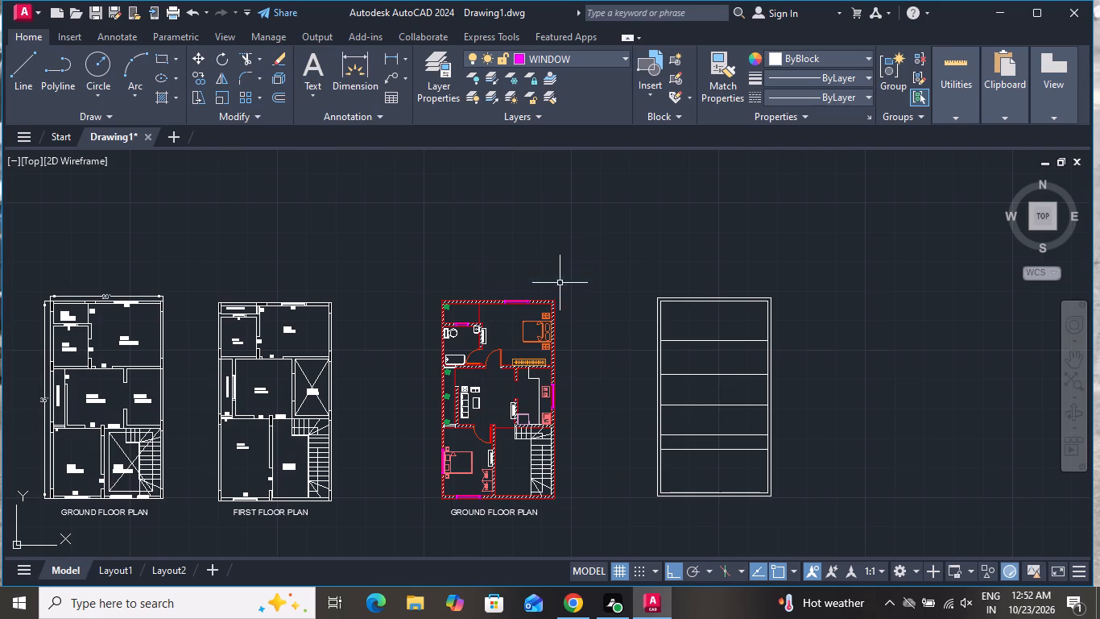
pyautogui.scroll(-1, 632, 313)
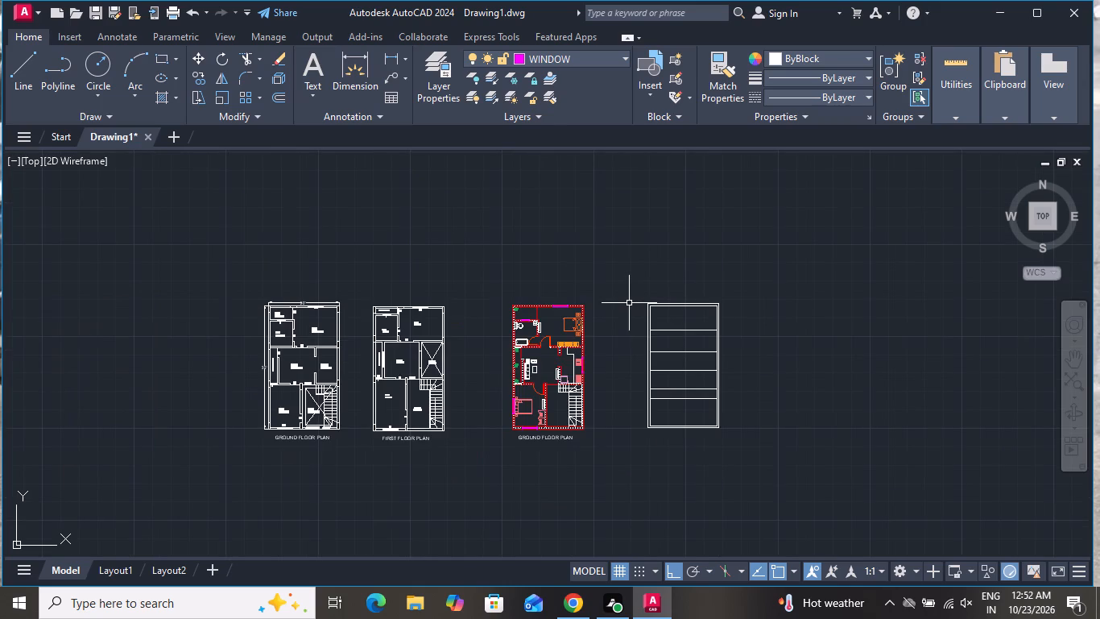
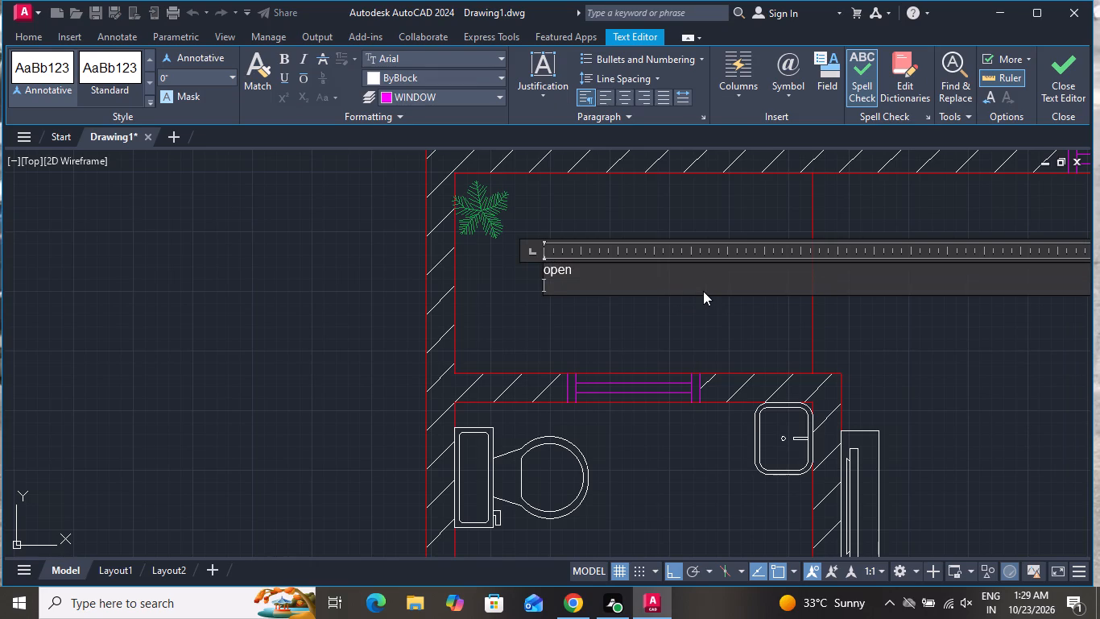
# Add the size 6'3"x3'6" on the line below "open" in the label of the space above the toilet, and finish the text.
pyautogui.write("6'")
pyautogui.press('3')
pyautogui.write('"x')
pyautogui.write('3\'6"')
pyautogui.click(581, 328)
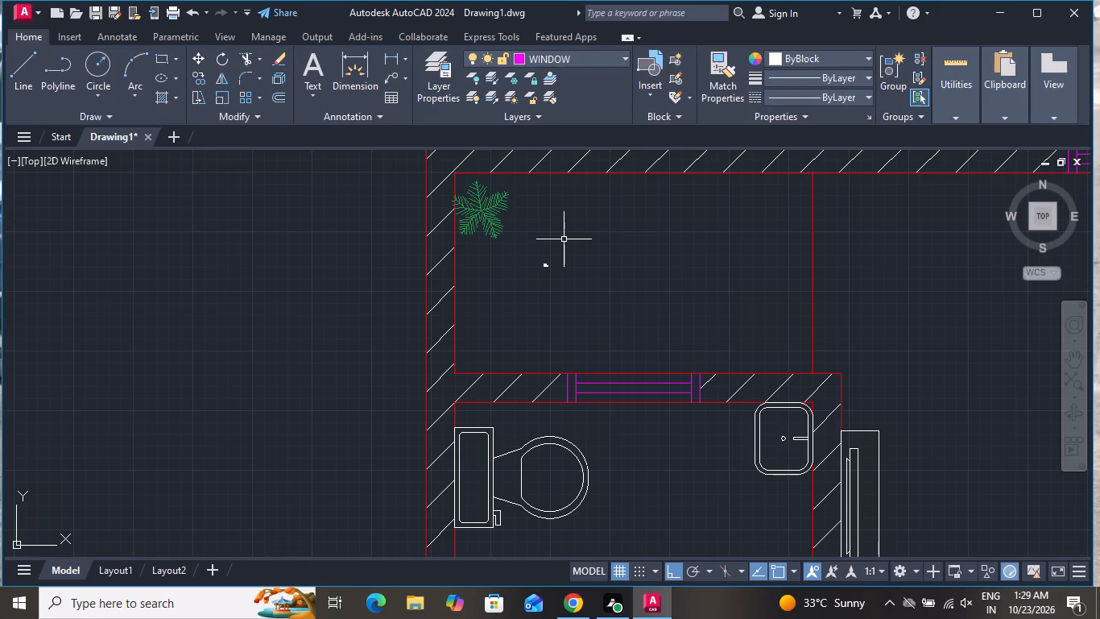
# Select the tiny open-area text label in the space above the toilet.
pyautogui.click(564, 239)
pyautogui.click(502, 291)
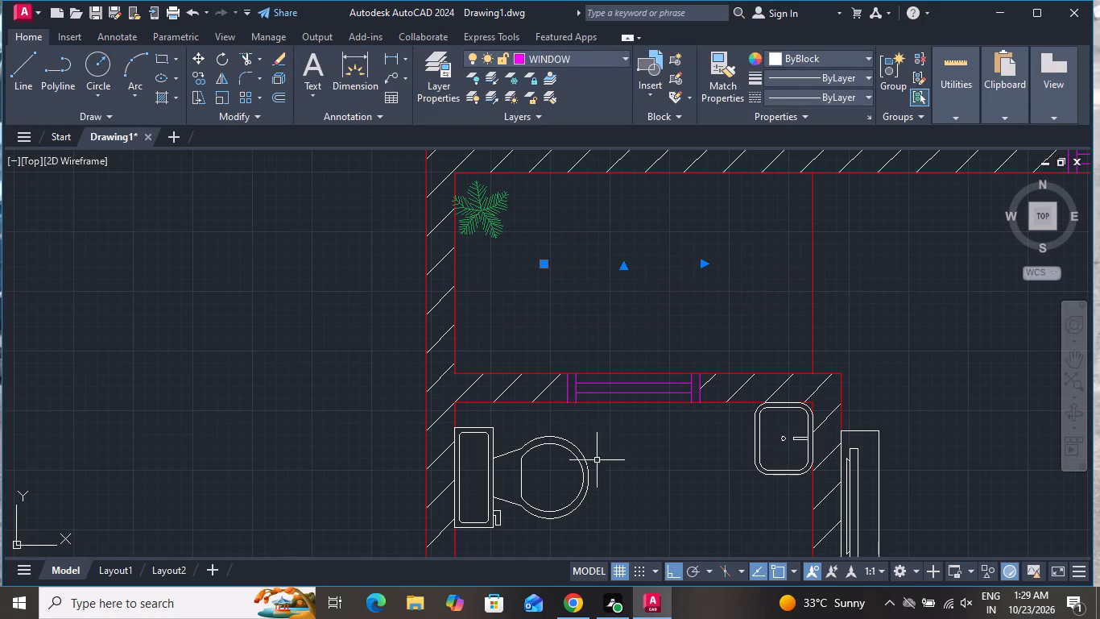
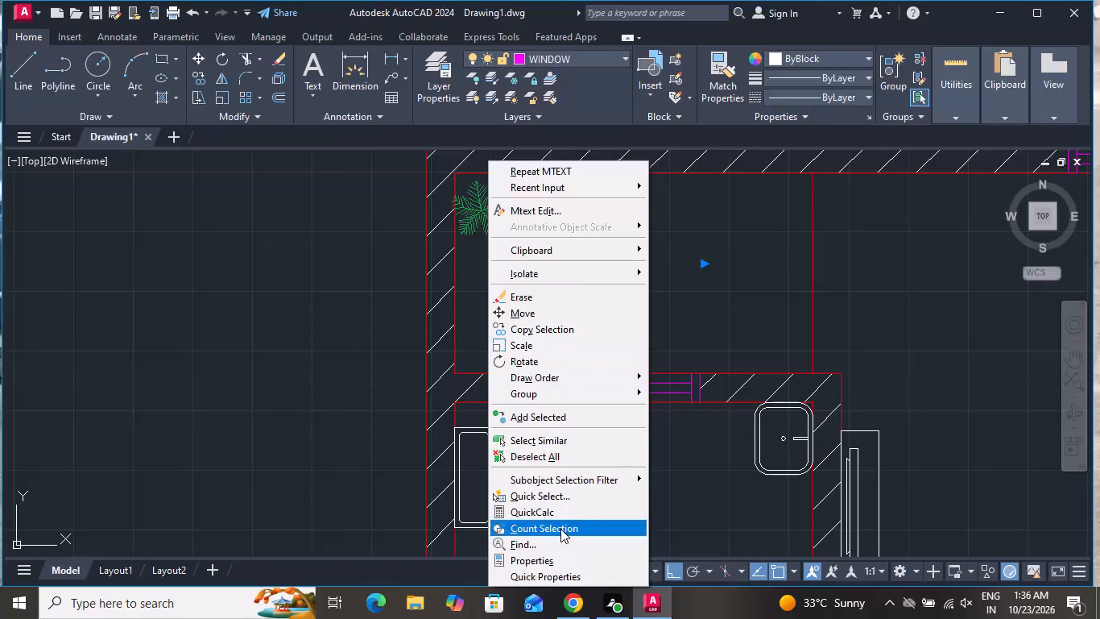
# Set the text height of the open-area label above the toilet to 6".
pyautogui.click(556, 558)
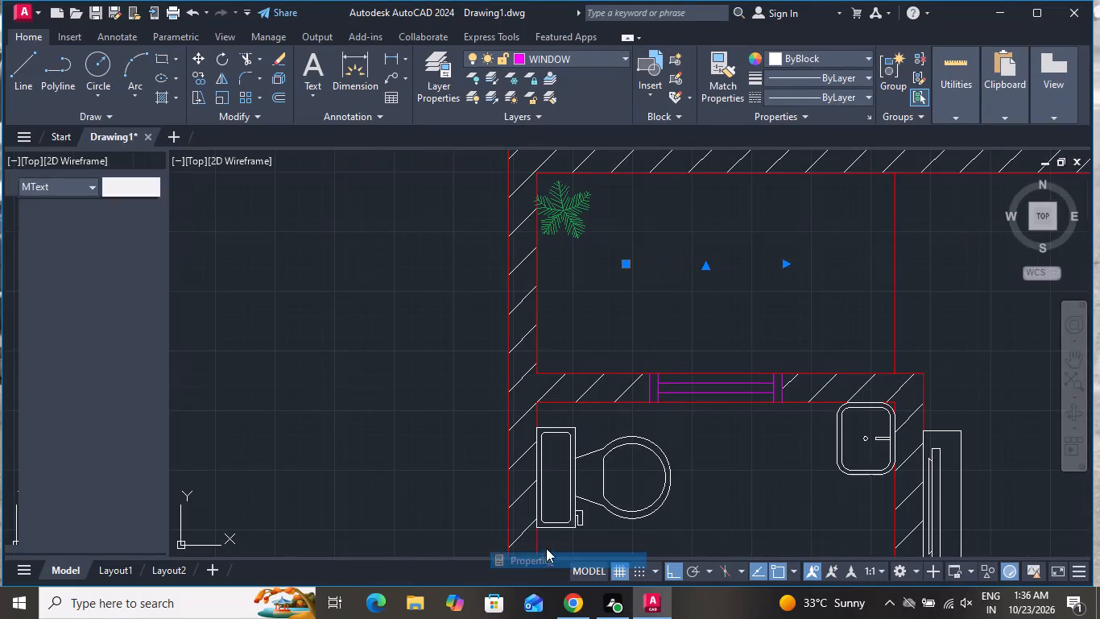
pyautogui.scroll(-3, 104, 323)
pyautogui.click(97, 312)
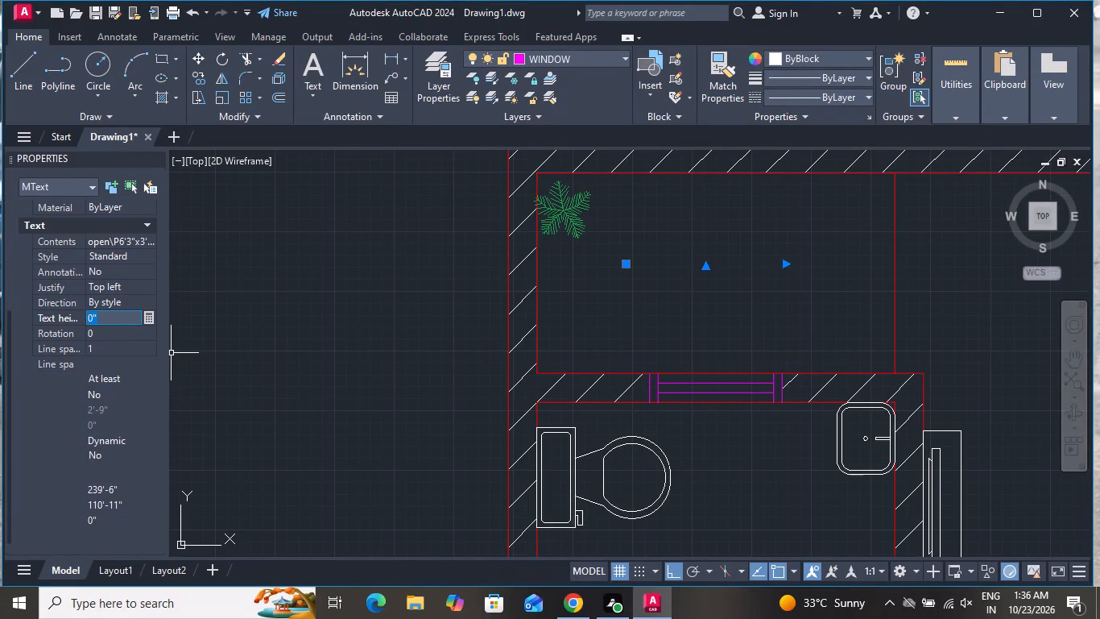
pyautogui.press('BackSpace')
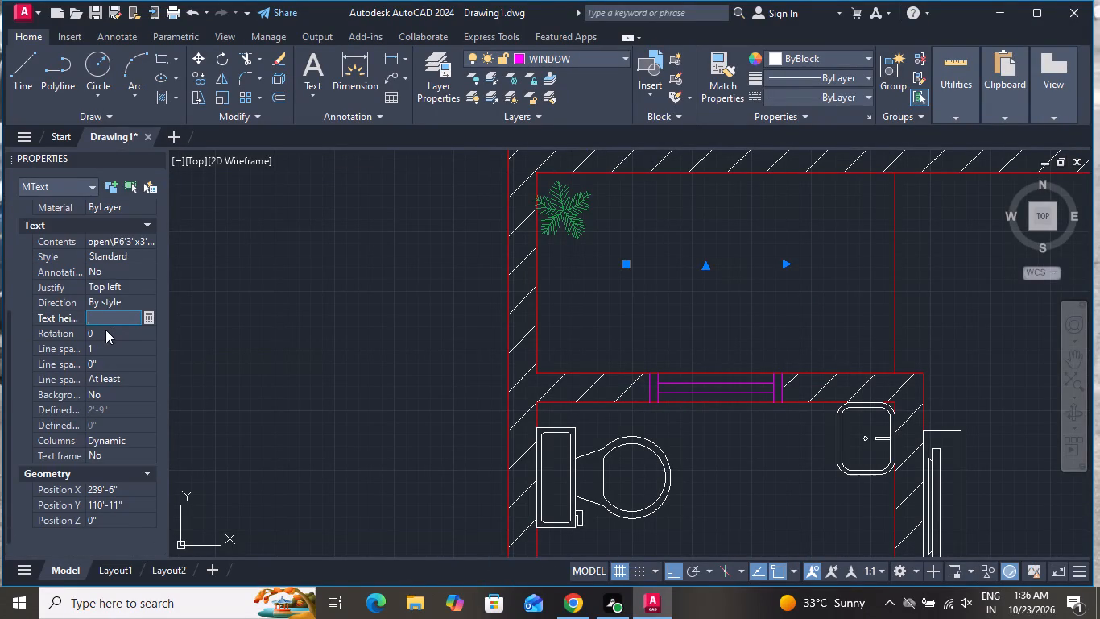
pyautogui.press('6')
pyautogui.hotkey('shift', '"')
pyautogui.press('Return')
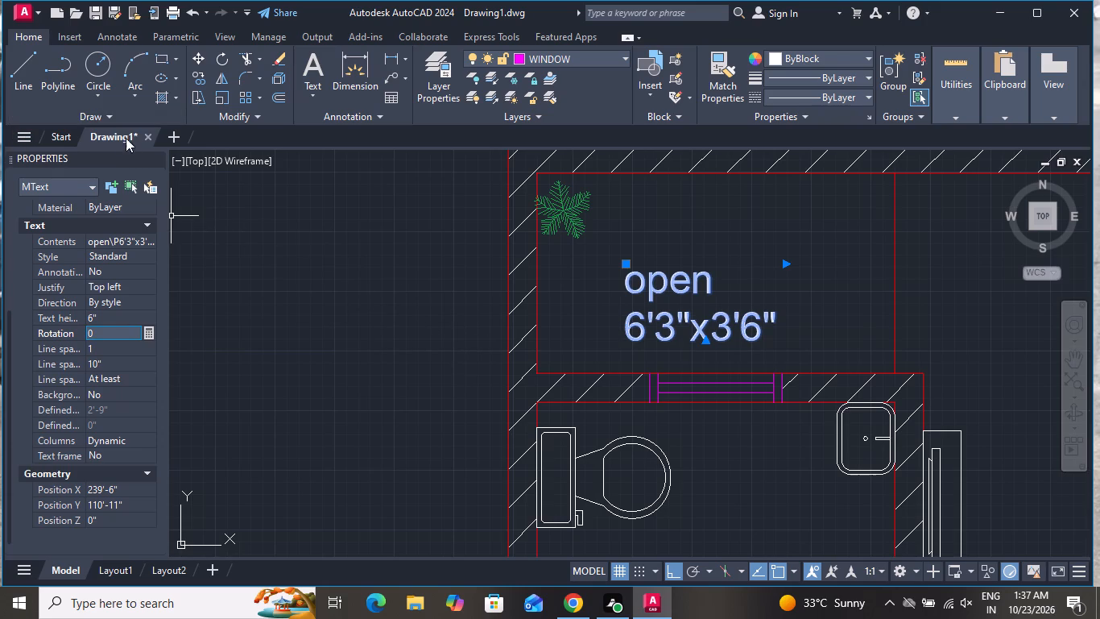
pyautogui.click(159, 157)
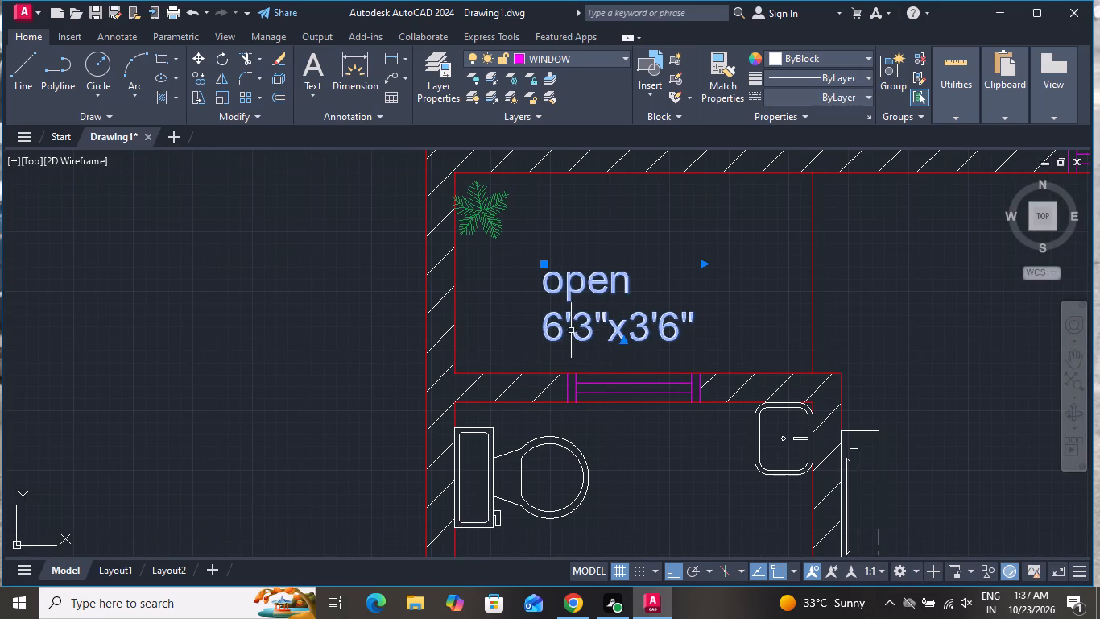
# Widen the text box of the open-area label well beyond its size line and finish the text.
pyautogui.click(672, 315)
pyautogui.doubleClick(693, 324)
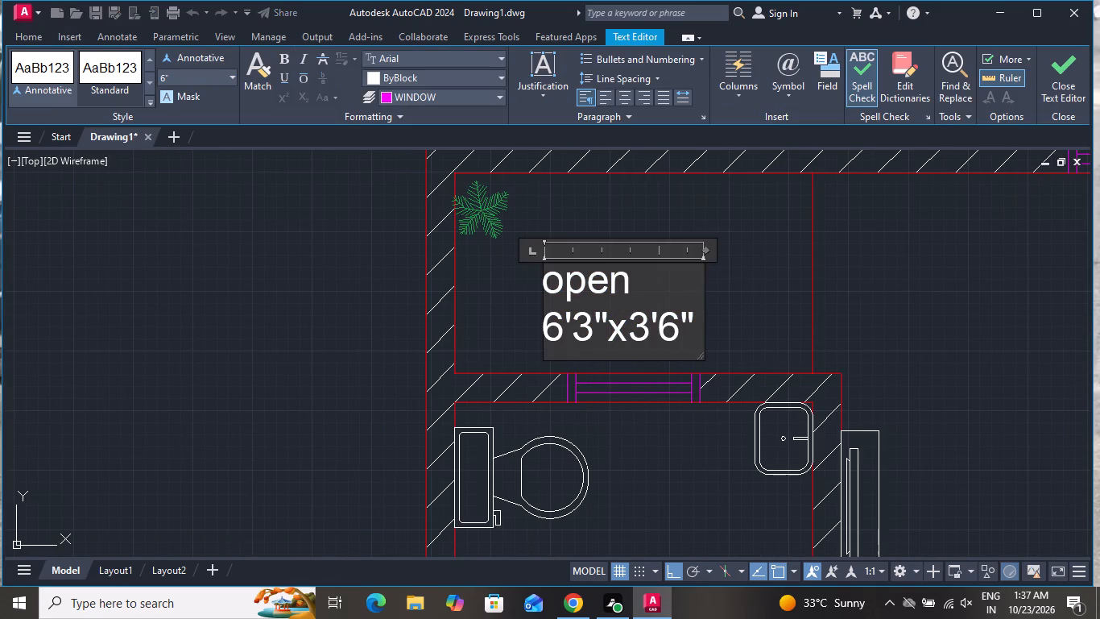
pyautogui.moveTo(703, 302); pyautogui.dragTo(923, 279)
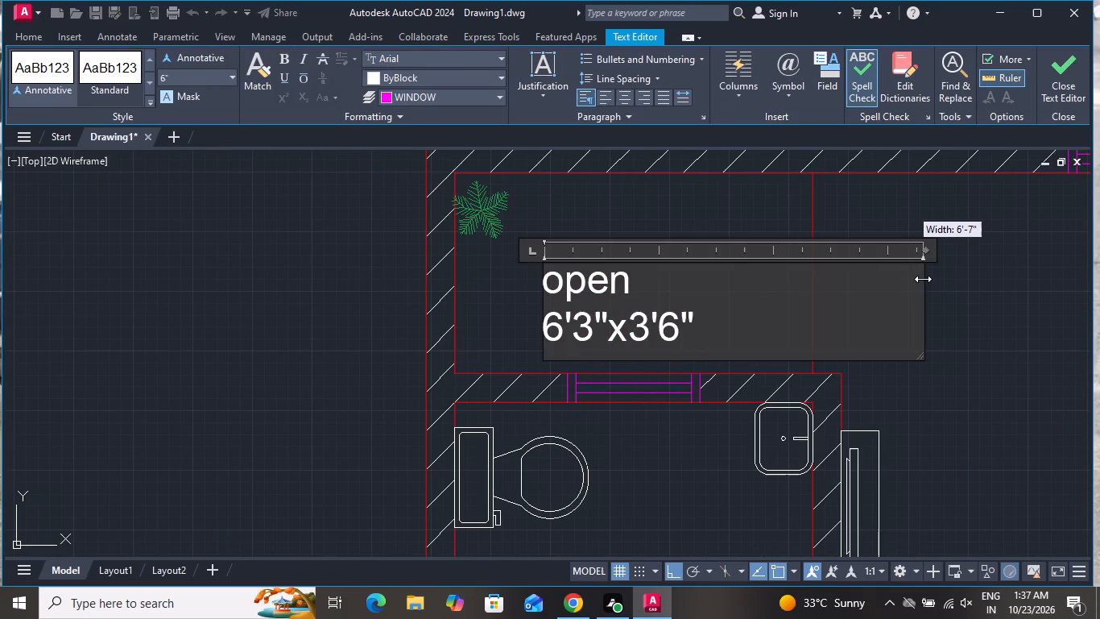
pyautogui.moveTo(923, 279); pyautogui.dragTo(945, 265)
pyautogui.click(921, 408)
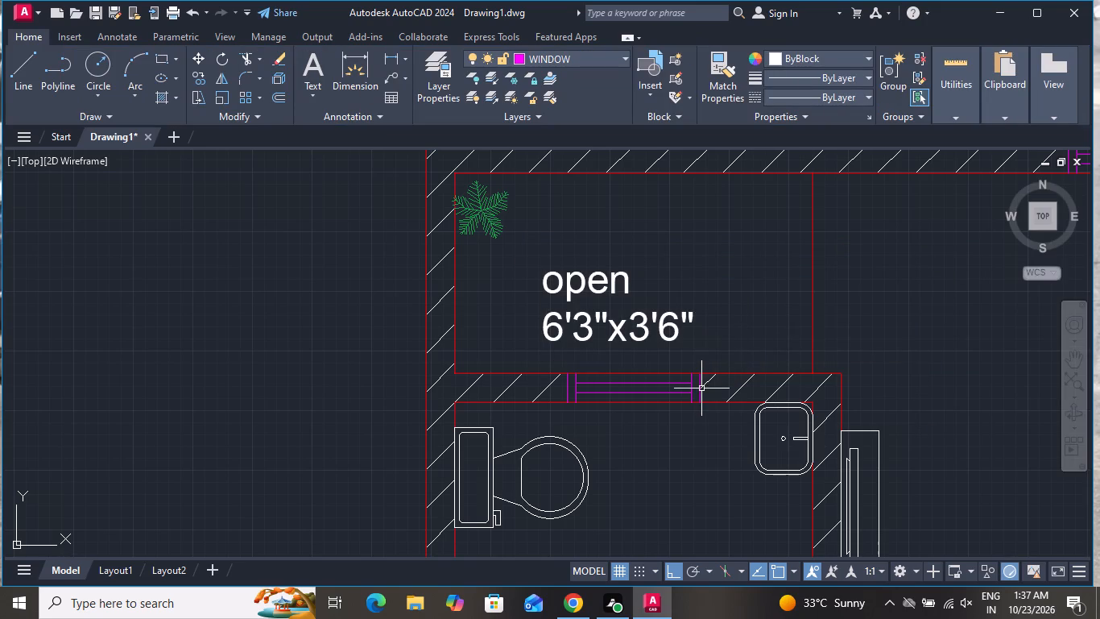
# Move the open-area label straight up within its space, clear of the window below.
pyautogui.scroll(1, 655, 419)
pyautogui.click(647, 240)
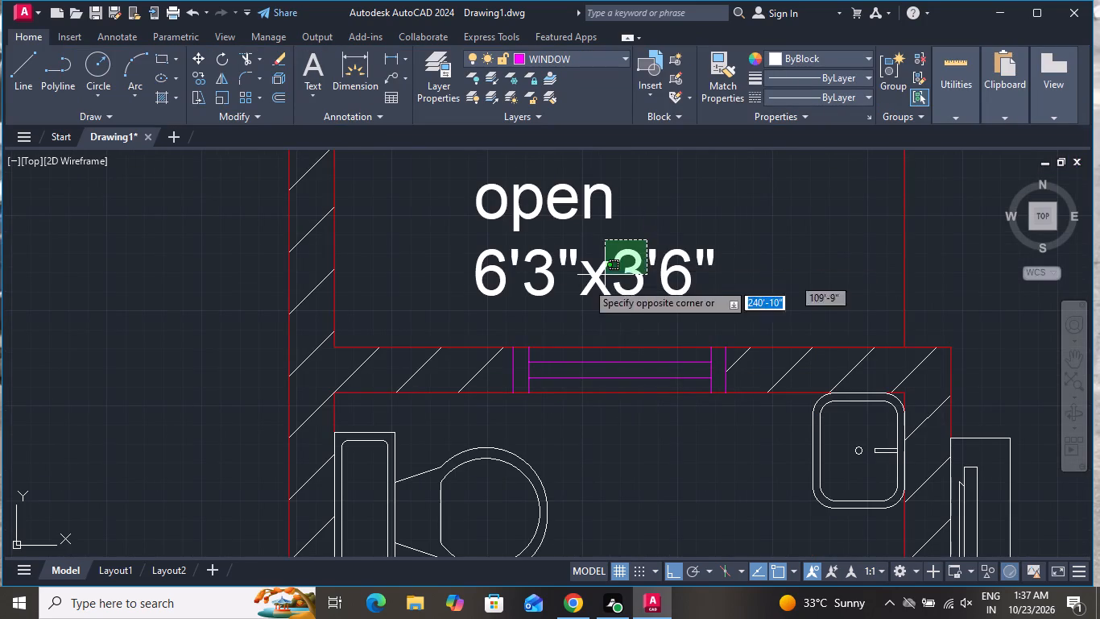
pyautogui.click(574, 288)
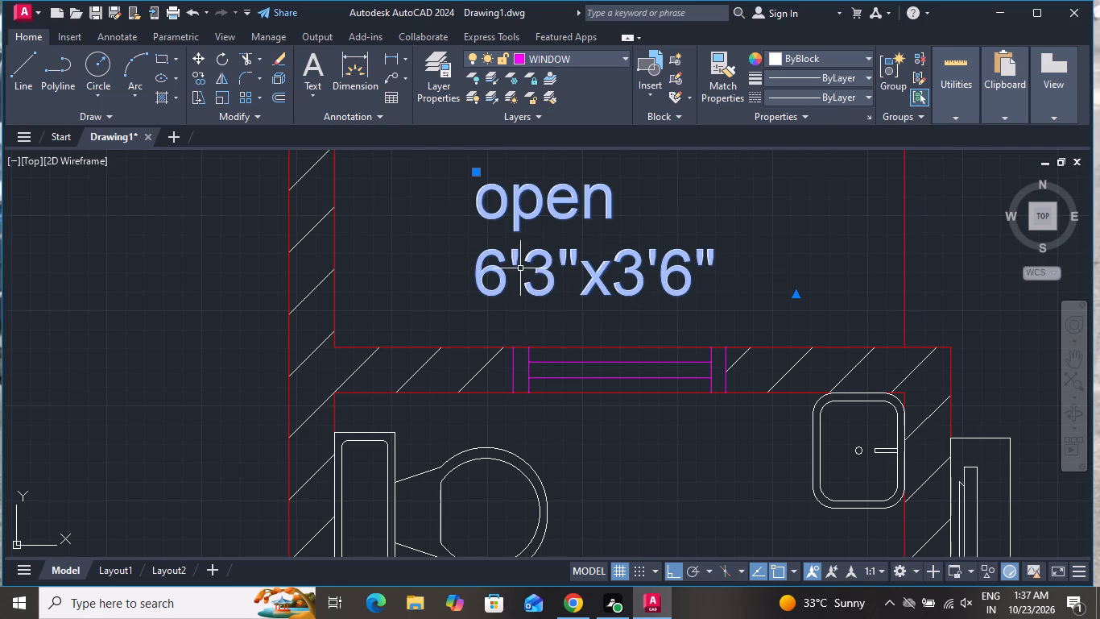
pyautogui.click(196, 54)
pyautogui.scroll(-2, 649, 413)
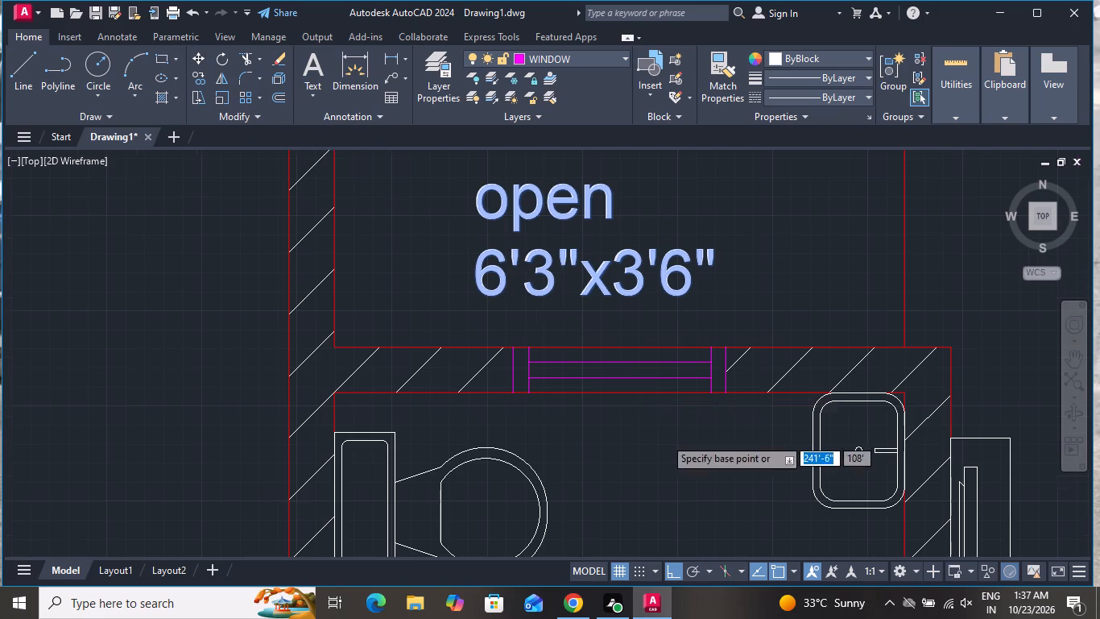
pyautogui.click(639, 331)
pyautogui.click(662, 274)
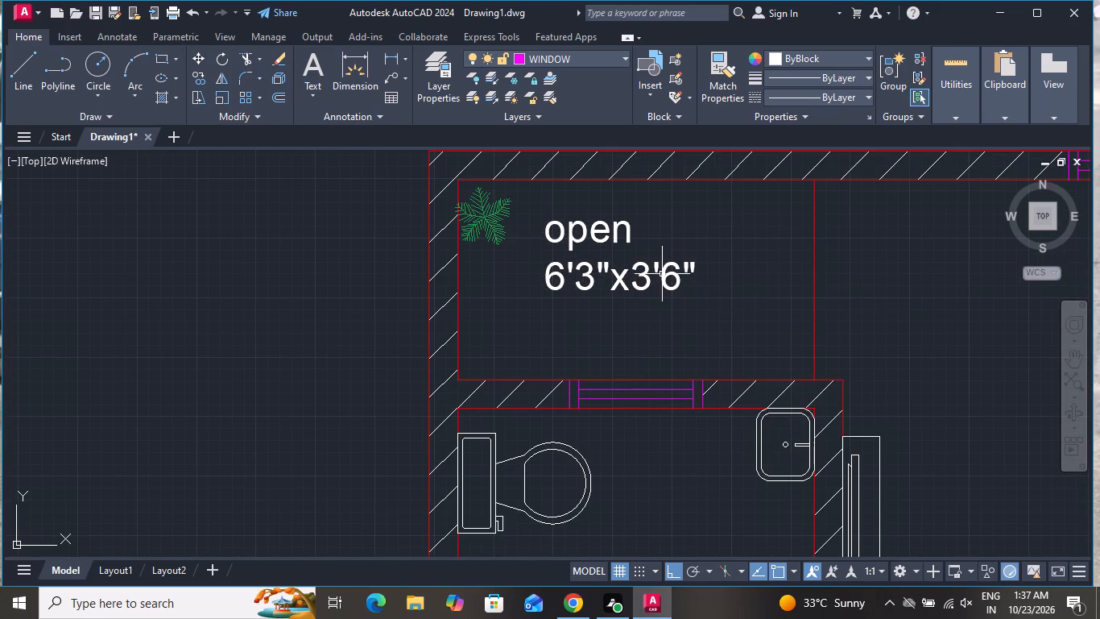
# With Ortho off, copy the open-area label into the upper bedroom beside the bed and into the bathroom below the toilet.
pyautogui.click(635, 254)
pyautogui.click(583, 303)
pyautogui.click(672, 565)
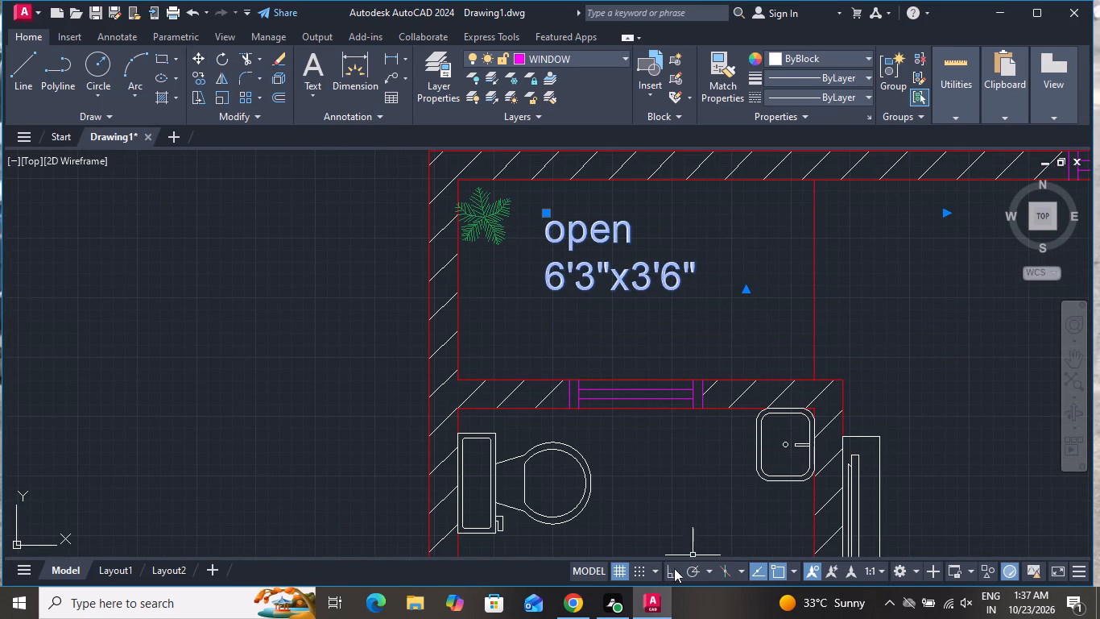
pyautogui.click(196, 77)
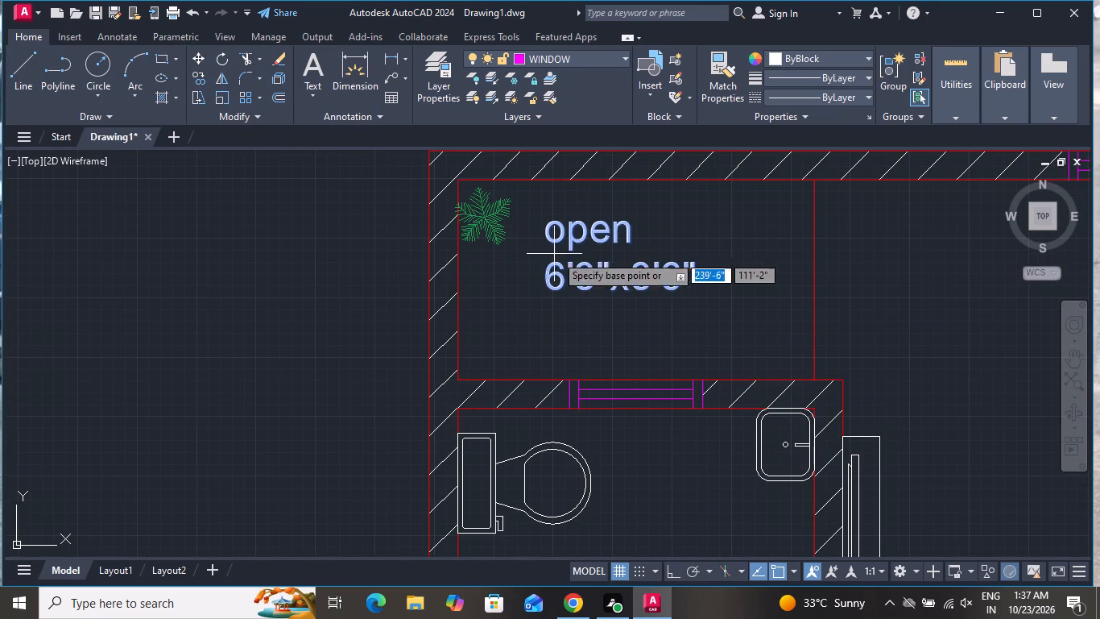
pyautogui.click(577, 259)
pyautogui.scroll(-2, 510, 297)
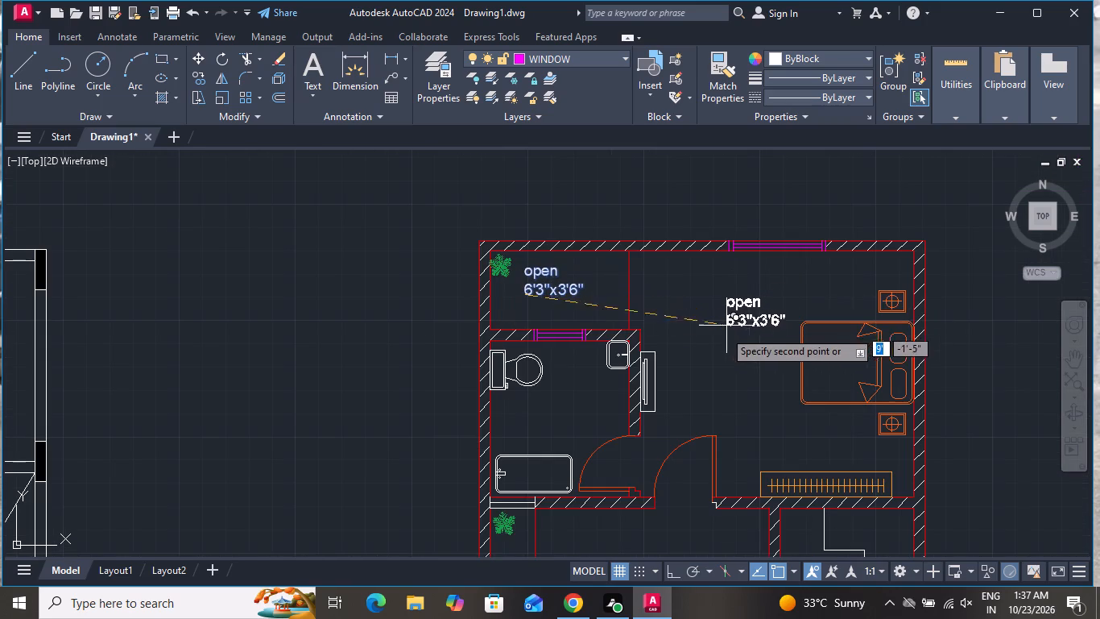
pyautogui.click(725, 382)
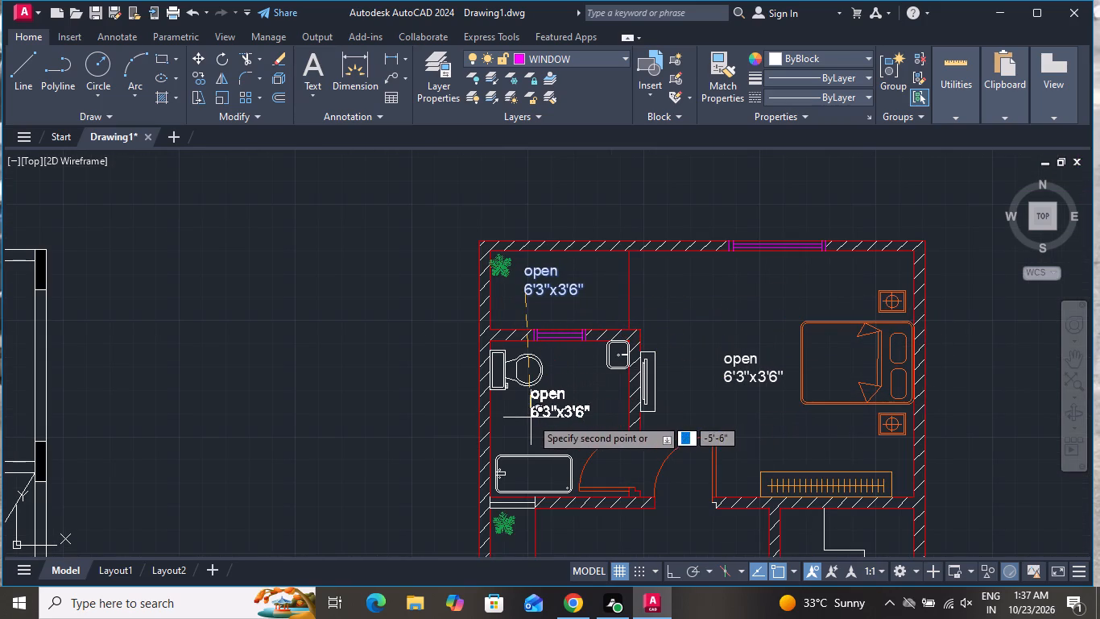
pyautogui.click(531, 418)
# Place further copies of the label in the lounge beside the coffee table and in the kitchen.
pyautogui.scroll(-2, 598, 284)
pyautogui.scroll(2, 612, 430)
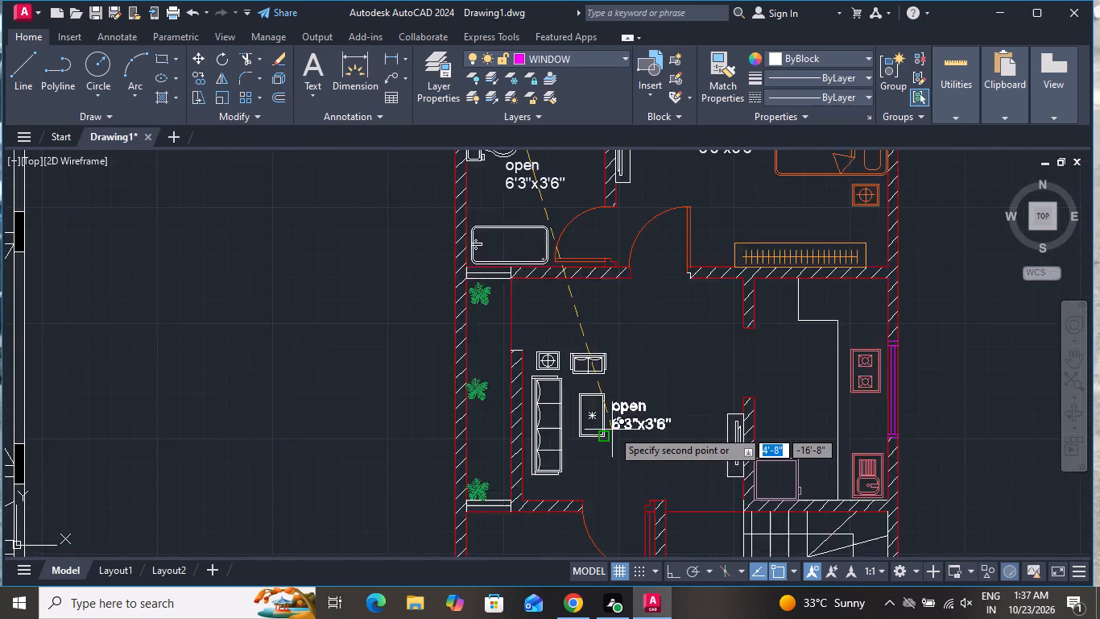
pyautogui.scroll(1, 612, 430)
pyautogui.click(625, 422)
pyautogui.scroll(-2, 624, 457)
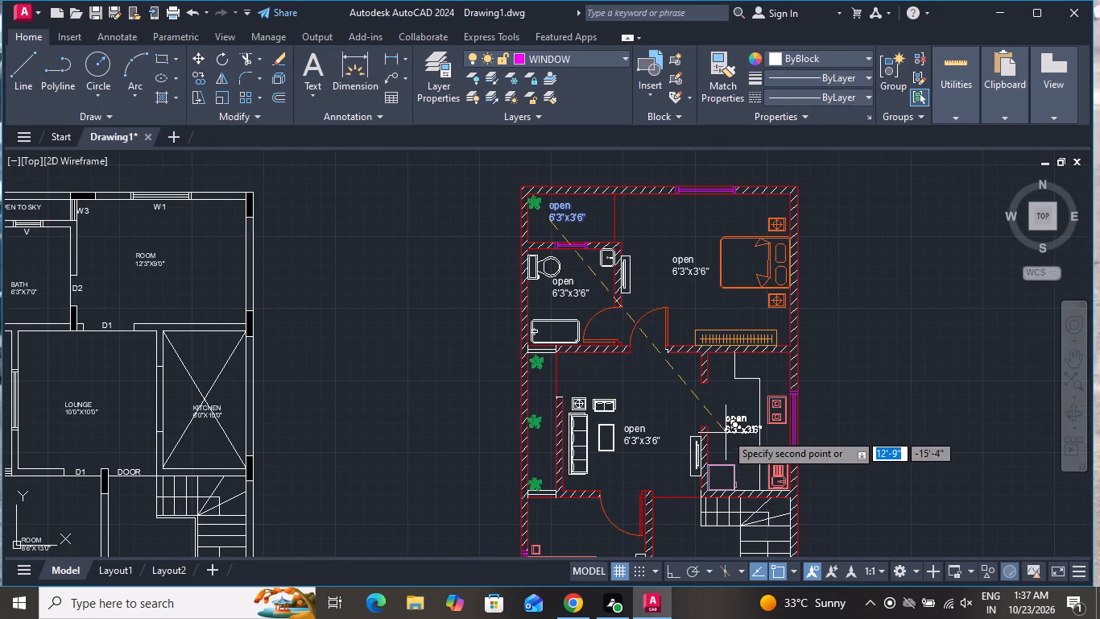
pyautogui.click(726, 433)
# Place further copies of the label over the lower bedroom's bed and beside the staircase, and end the Copy command.
pyautogui.scroll(-2, 725, 390)
pyautogui.scroll(4, 661, 475)
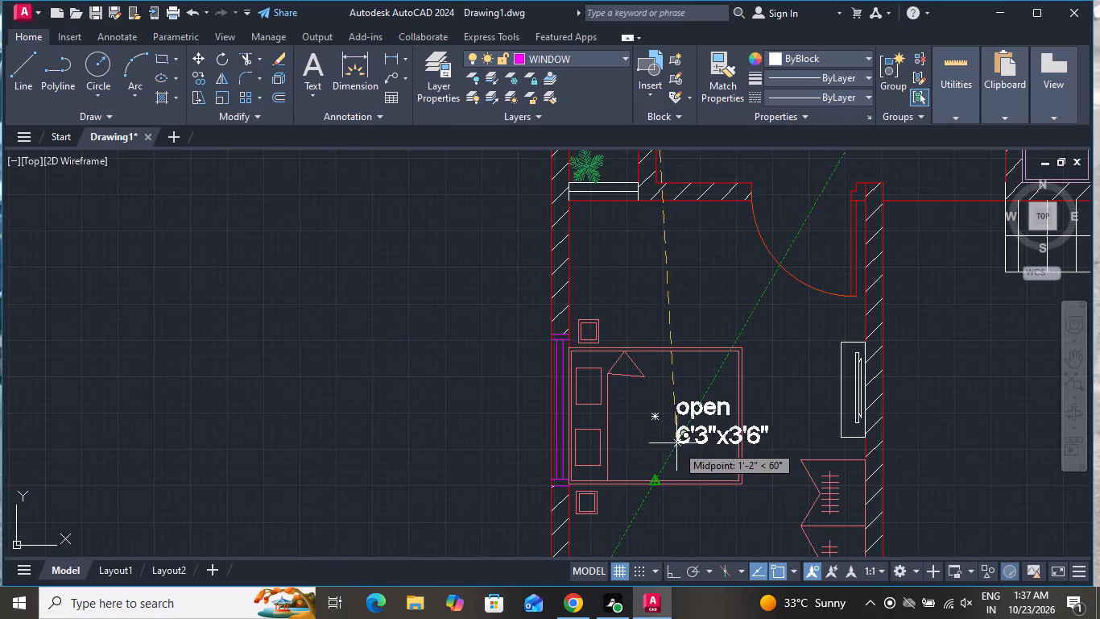
pyautogui.click(677, 434)
pyautogui.scroll(-2, 593, 447)
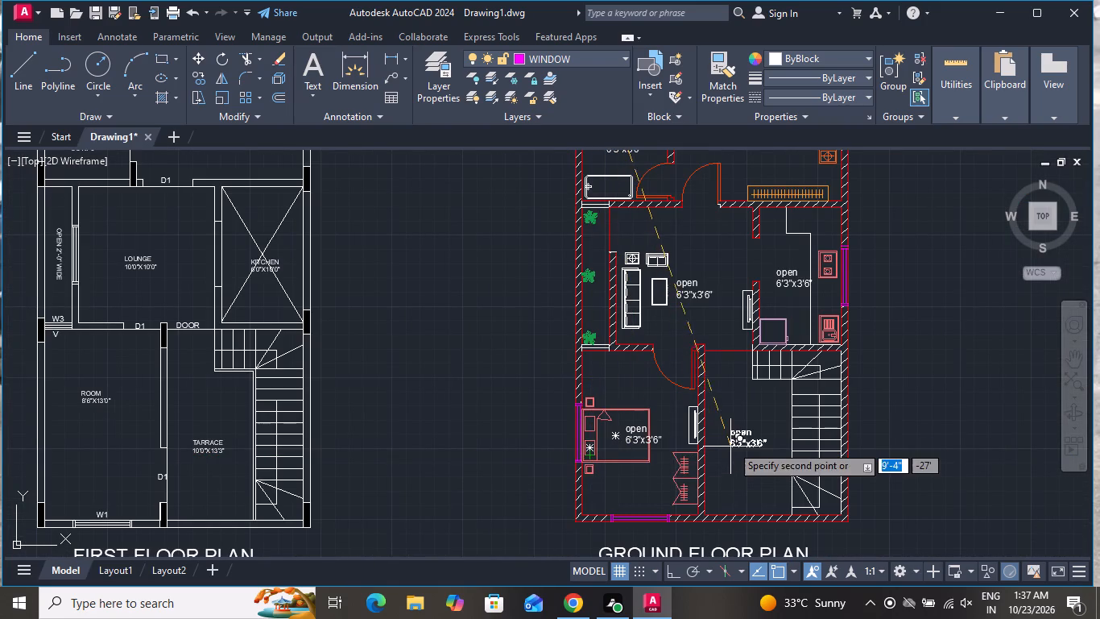
pyautogui.click(737, 441)
pyautogui.scroll(-1, 742, 521)
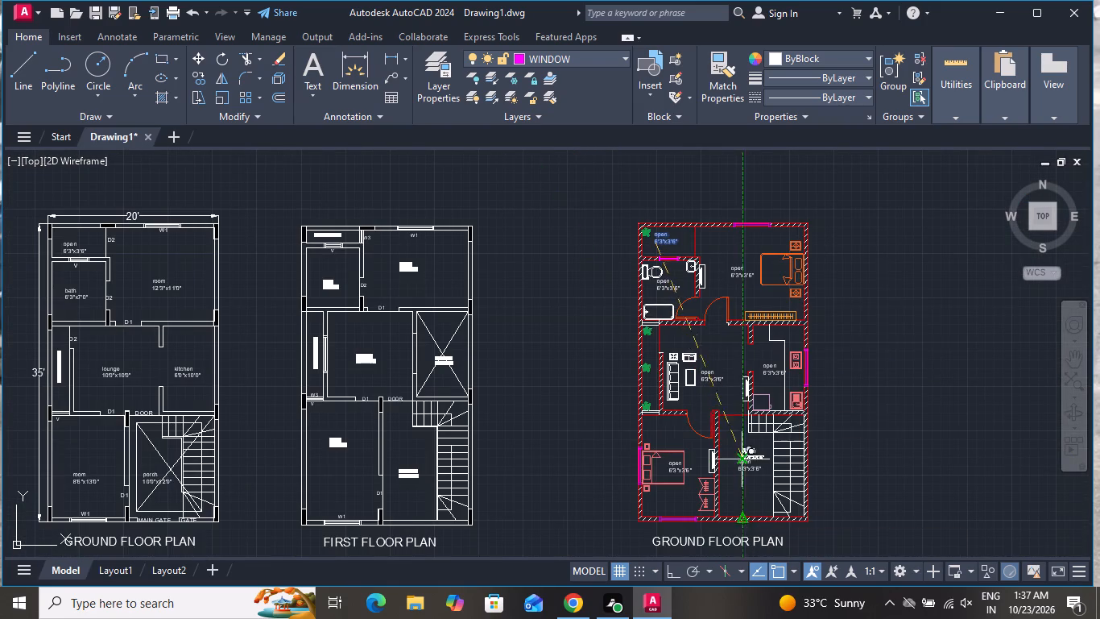
pyautogui.scroll(3, 703, 229)
pyautogui.scroll(-2, 702, 226)
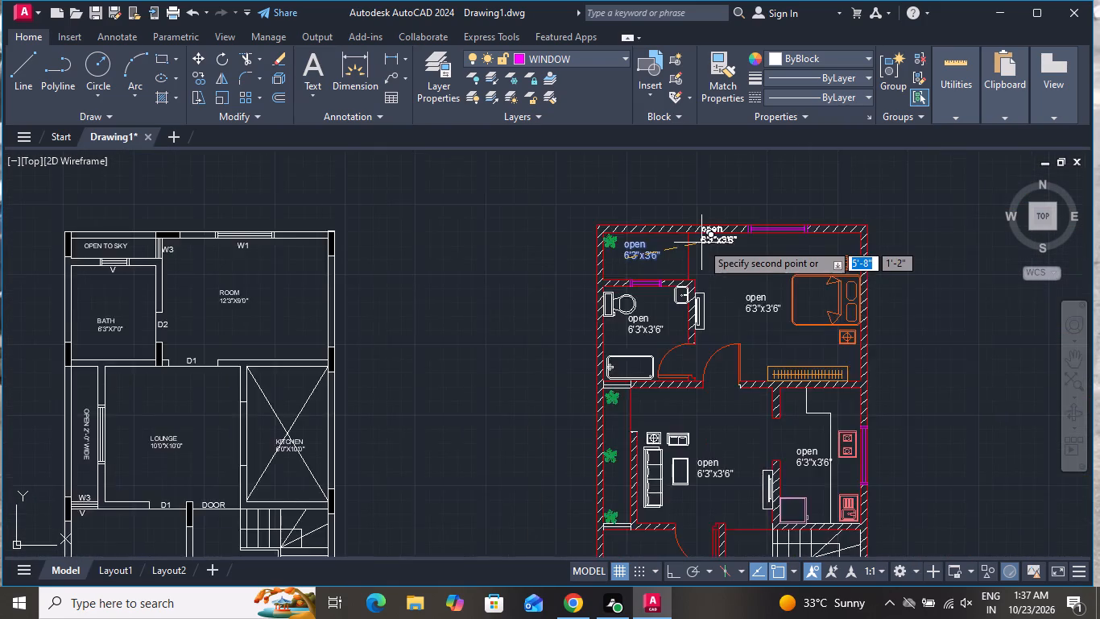
pyautogui.scroll(-1, 701, 243)
pyautogui.rightClick(714, 362)
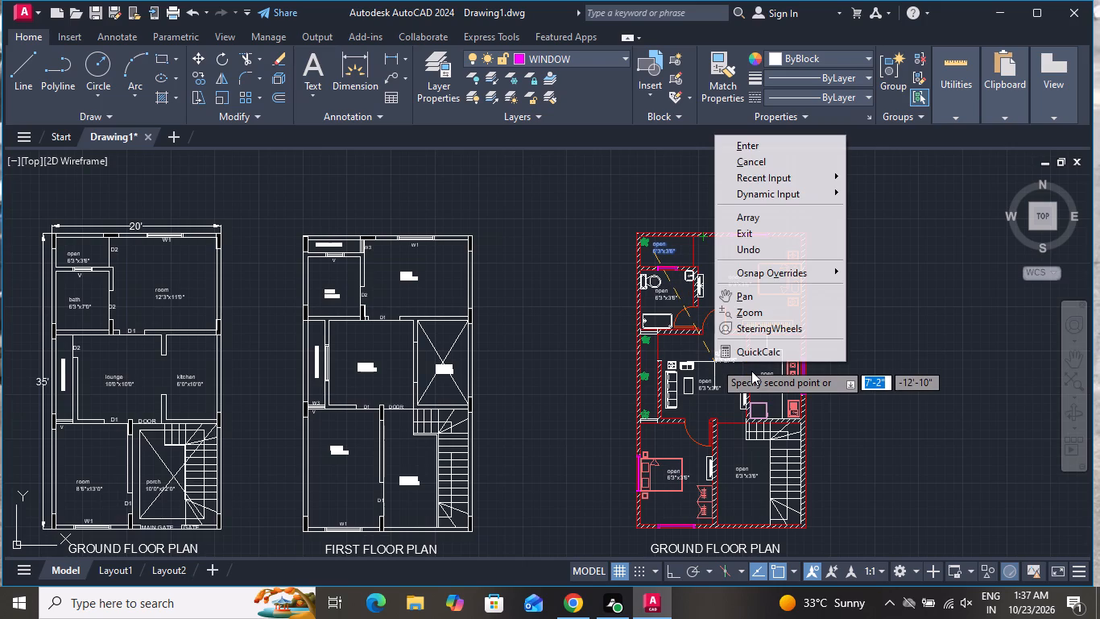
pyautogui.click(780, 164)
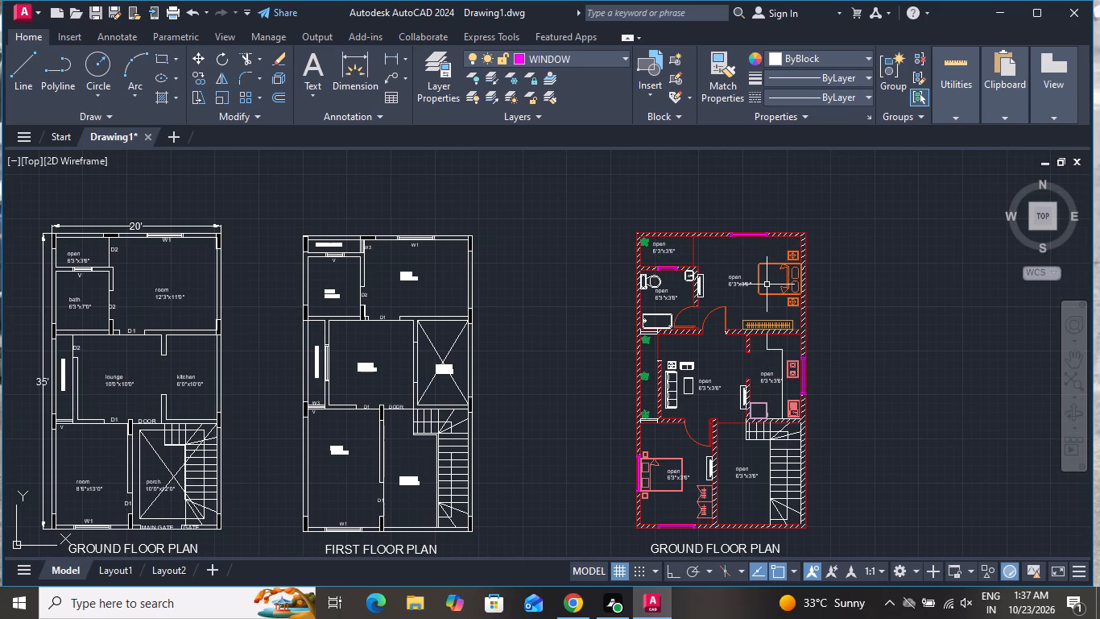
# Change the name "open" to "bedroom" in the label copied into the upper bedroom.
pyautogui.scroll(3, 737, 285)
pyautogui.doubleClick(747, 248)
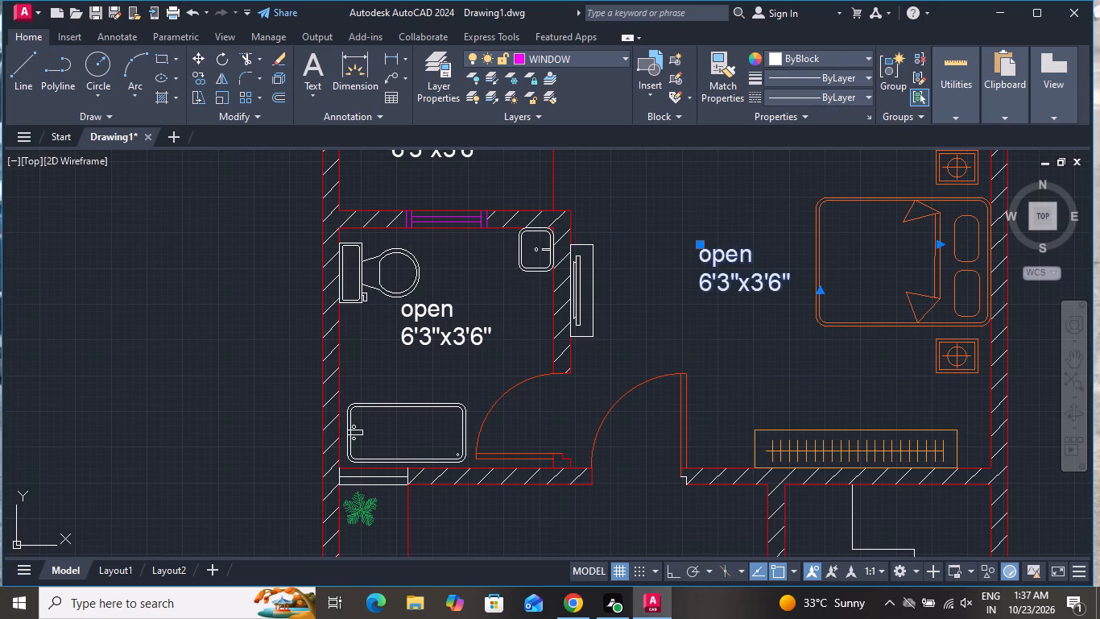
pyautogui.press('BackSpace')
pyautogui.press('BackSpace')
pyautogui.press('BackSpace')
pyautogui.press('BackSpace')
pyautogui.press('BackSpace')
pyautogui.press('BackSpace')
pyautogui.press('BackSpace')
pyautogui.press('BackSpace')
pyautogui.press('BackSpace')
pyautogui.press('BackSpace')
pyautogui.press('BackSpace')
pyautogui.press('BackSpace')
pyautogui.press('BackSpace')
pyautogui.press('BackSpace')
pyautogui.press('BackSpace')
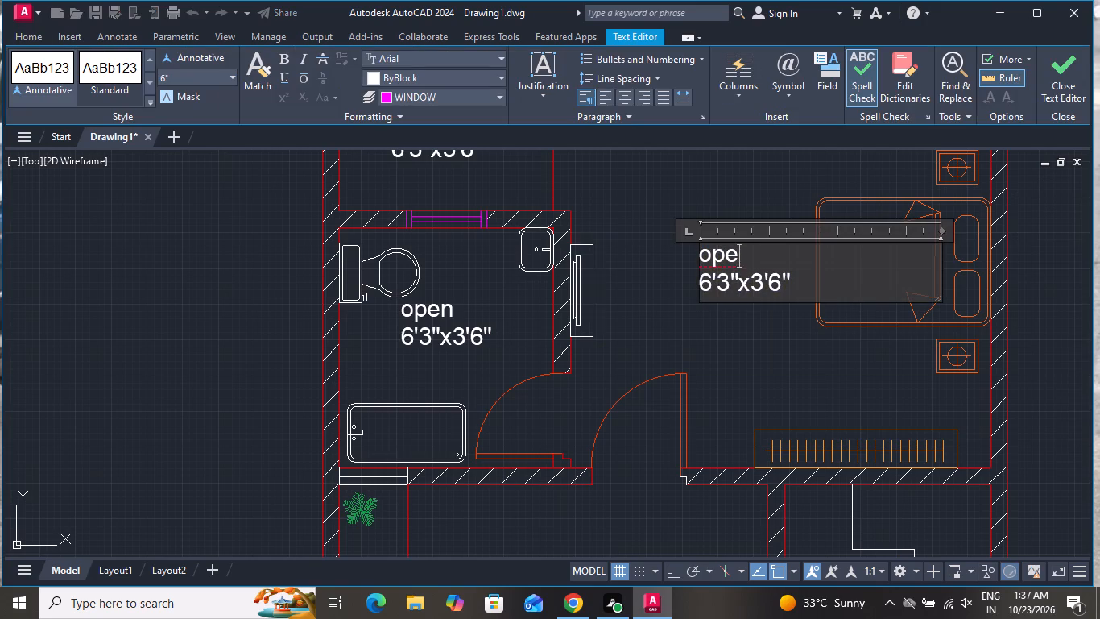
pyautogui.write('bedr')
pyautogui.write('oo')
pyautogui.press('m')
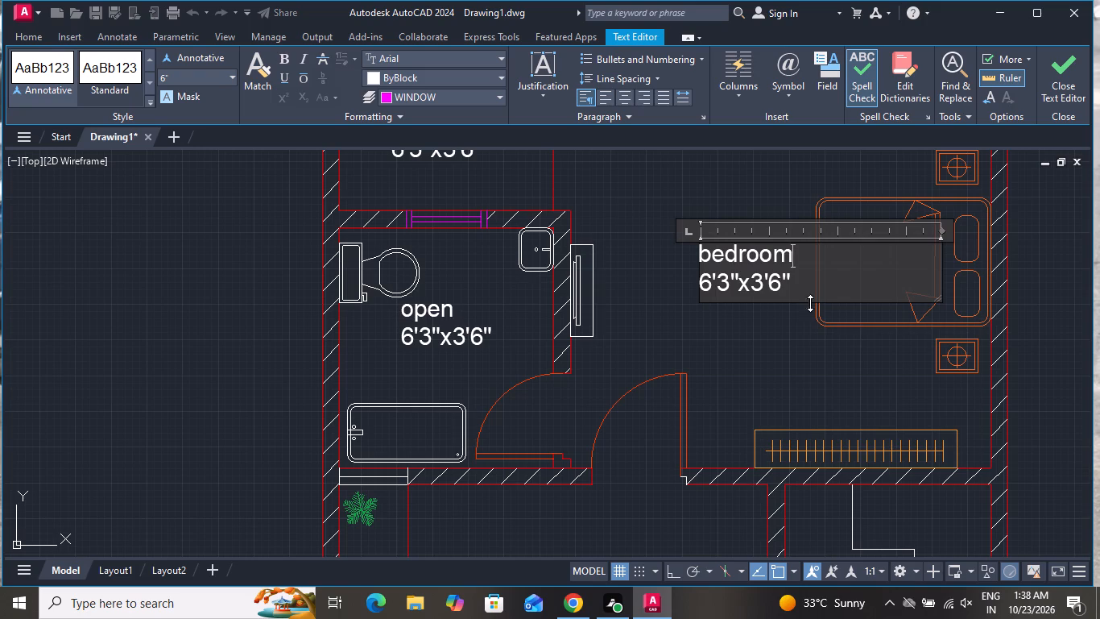
# Replace the size line in the upper bedroom's label with 12'3"x11'0" and finish the text.
pyautogui.click(824, 292)
pyautogui.press('BackSpace')
pyautogui.press('BackSpace')
pyautogui.press('BackSpace')
pyautogui.press('BackSpace')
pyautogui.press('BackSpace')
pyautogui.press('BackSpace')
pyautogui.press('BackSpace')
pyautogui.press('BackSpace')
pyautogui.press('BackSpace')
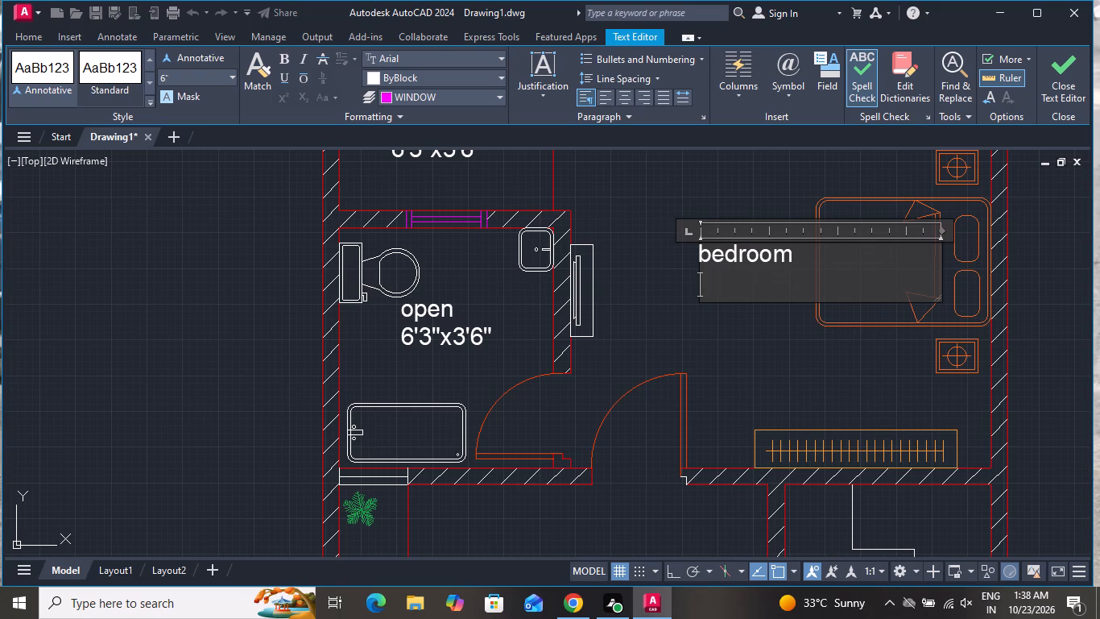
pyautogui.press('1')
pyautogui.press('2')
pyautogui.press("'")
pyautogui.press('Escape')
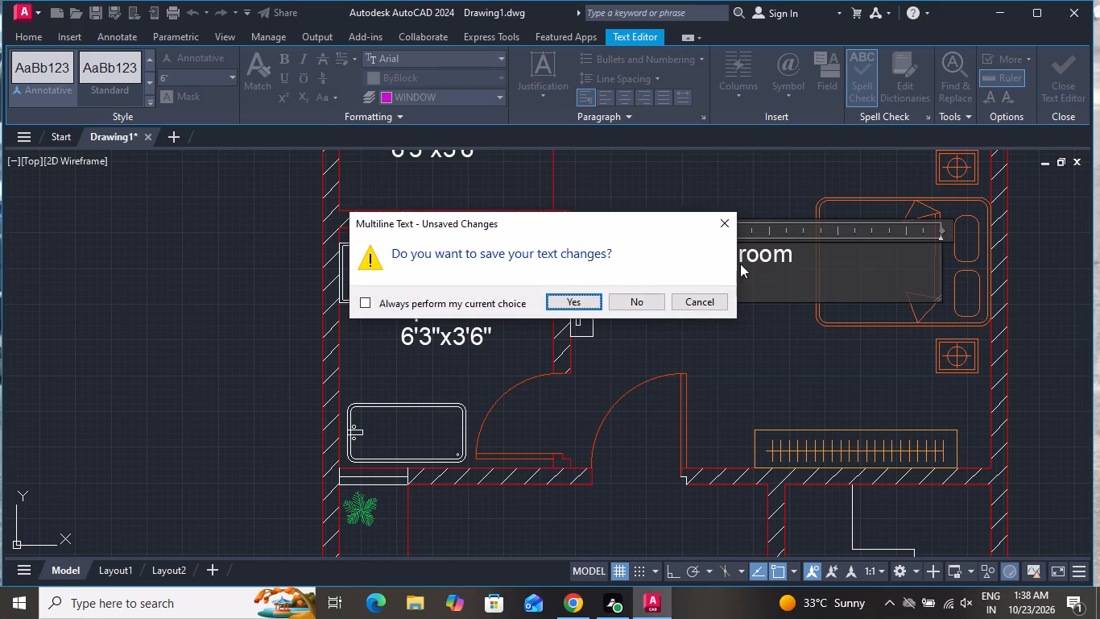
pyautogui.click(724, 213)
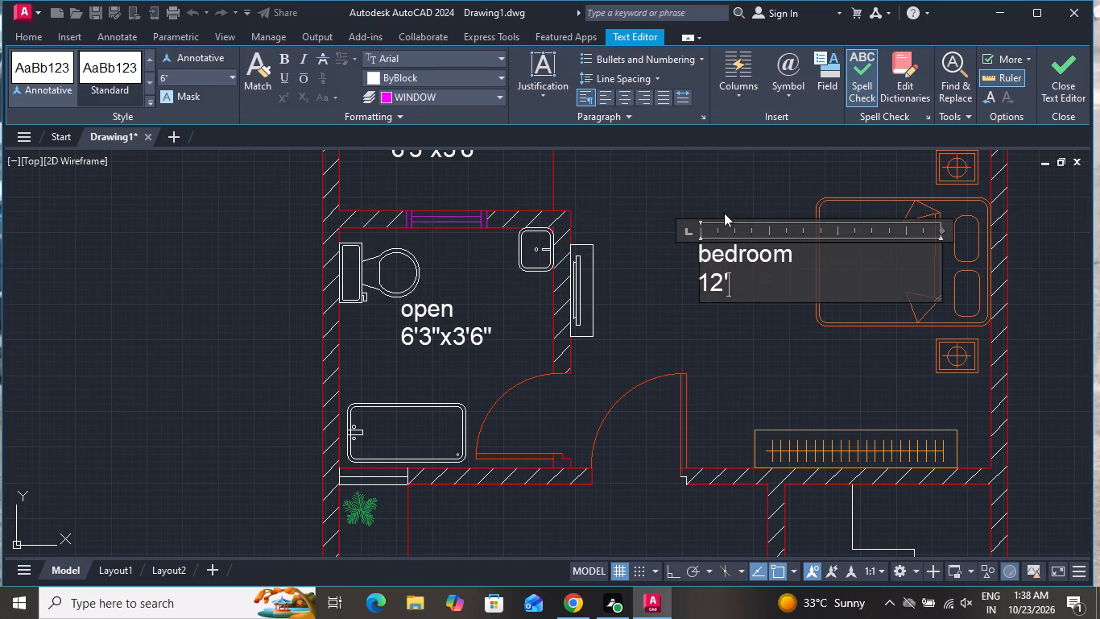
pyautogui.write('3"')
pyautogui.press('x')
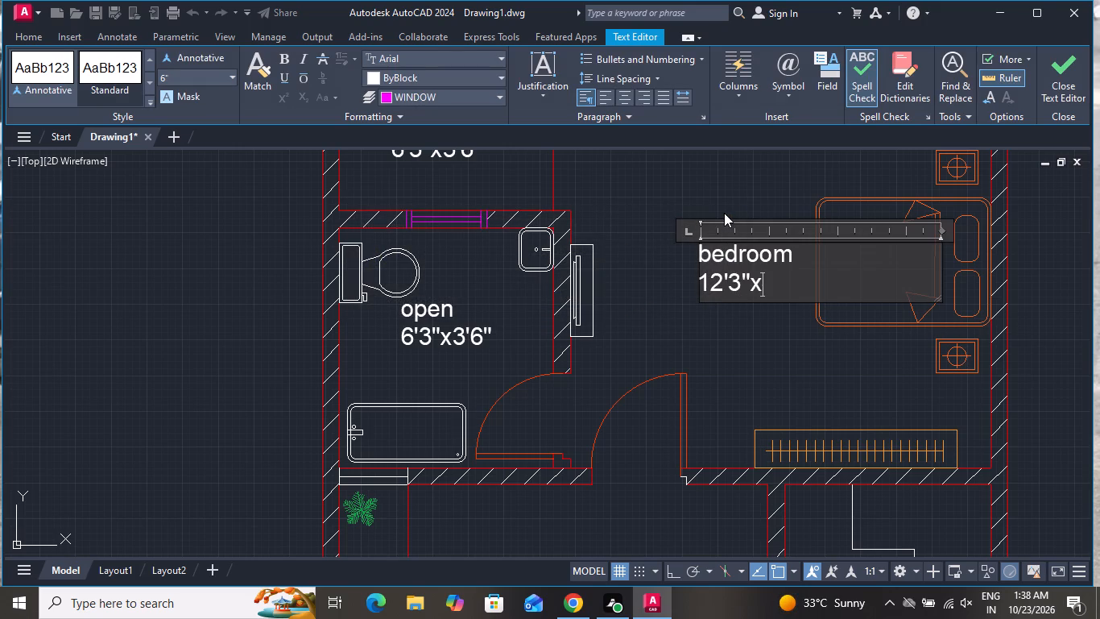
pyautogui.write("11'")
pyautogui.scroll(1, 724, 213)
pyautogui.press('0')
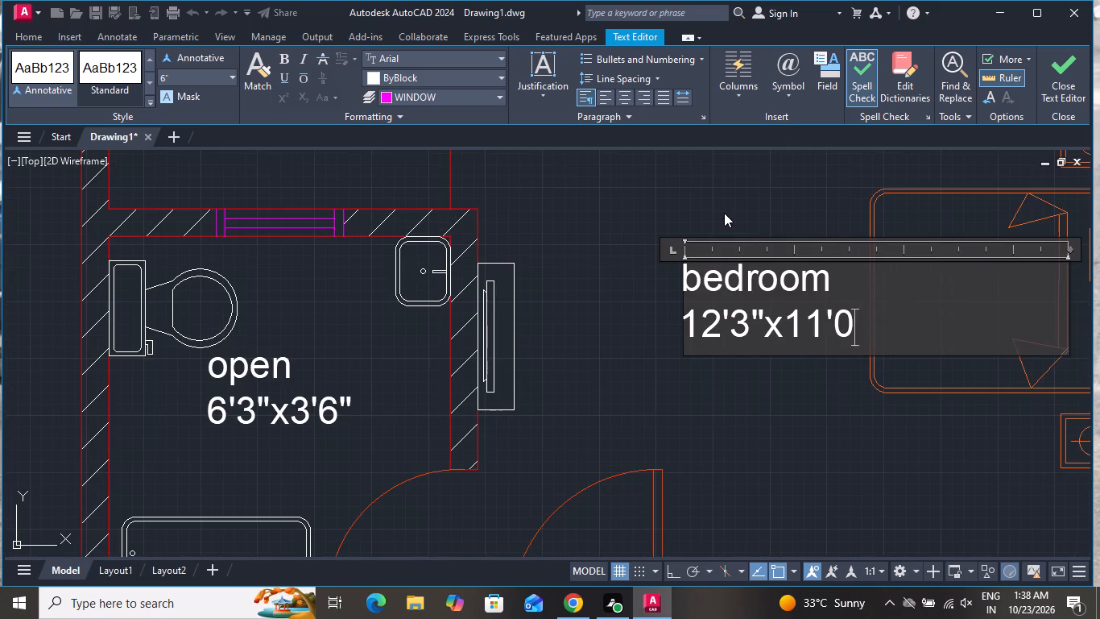
pyautogui.hotkey('shift', '"')
pyautogui.click(713, 183)
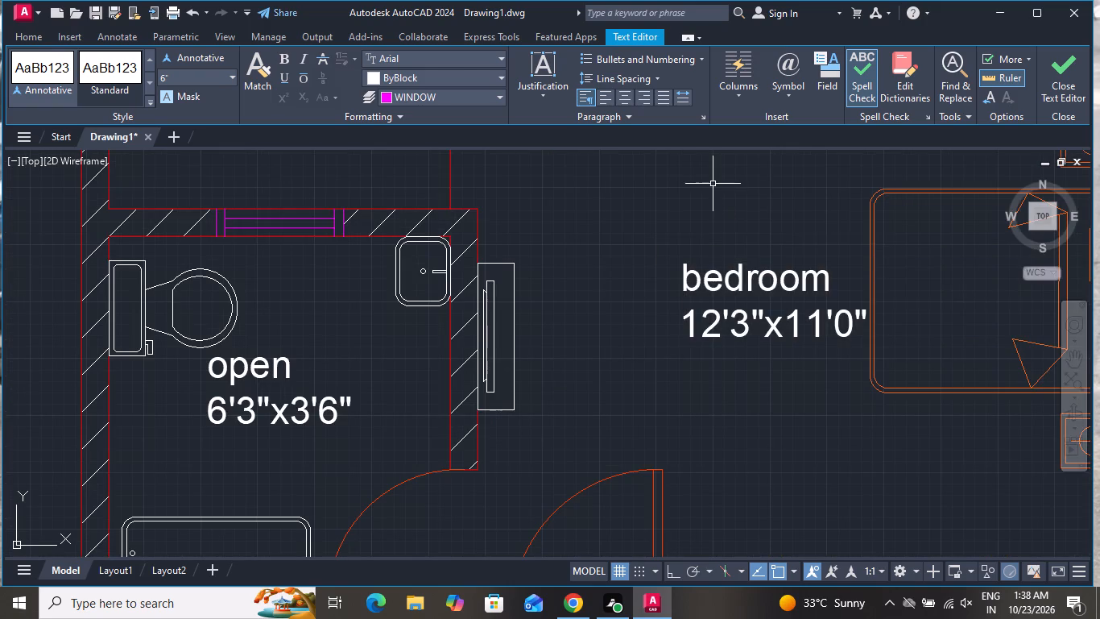
# Change the name "open" to "bath" in the label copied into the bathroom between the toilet and the bathtub.
pyautogui.scroll(-3, 756, 285)
pyautogui.scroll(3, 620, 315)
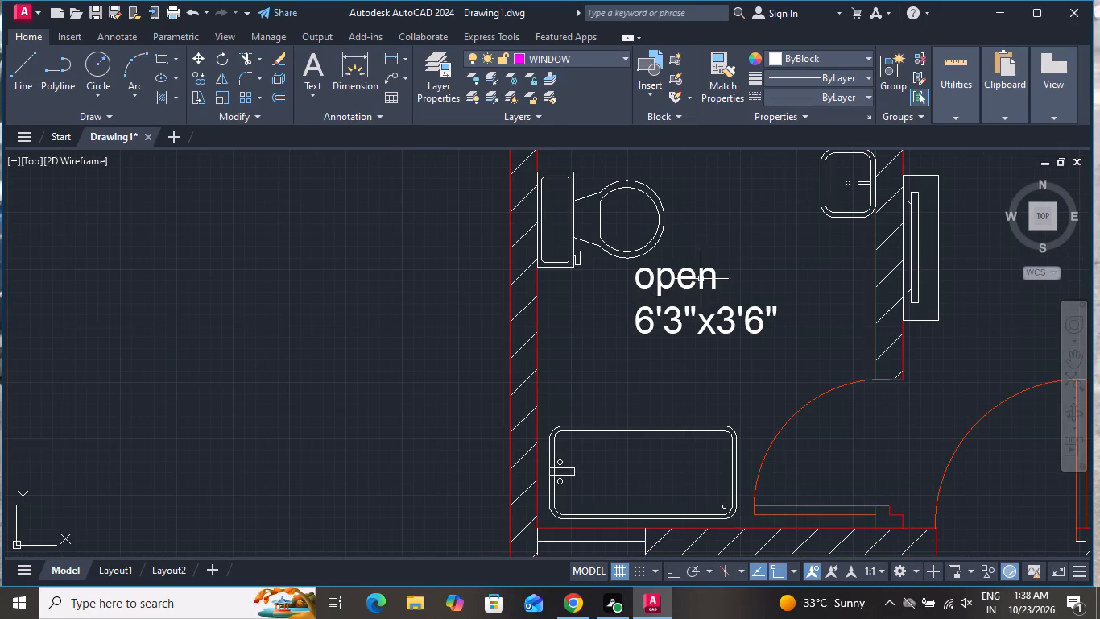
pyautogui.doubleClick(713, 270)
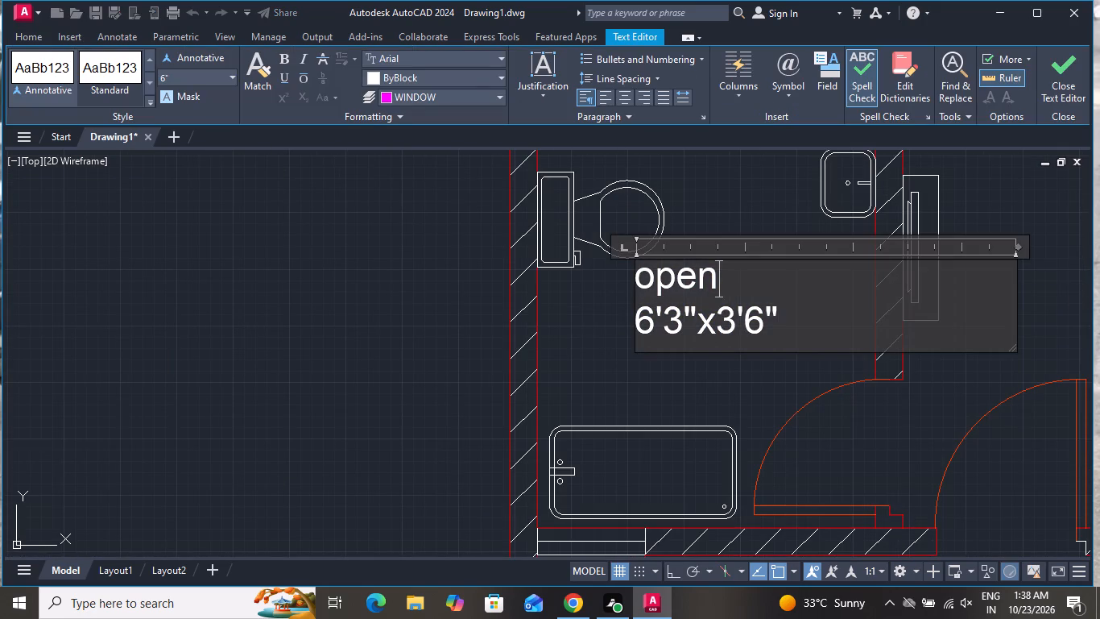
pyautogui.press('BackSpace')
pyautogui.press('BackSpace')
pyautogui.press('BackSpace')
pyautogui.press('BackSpace')
pyautogui.press('BackSpace')
pyautogui.press('BackSpace')
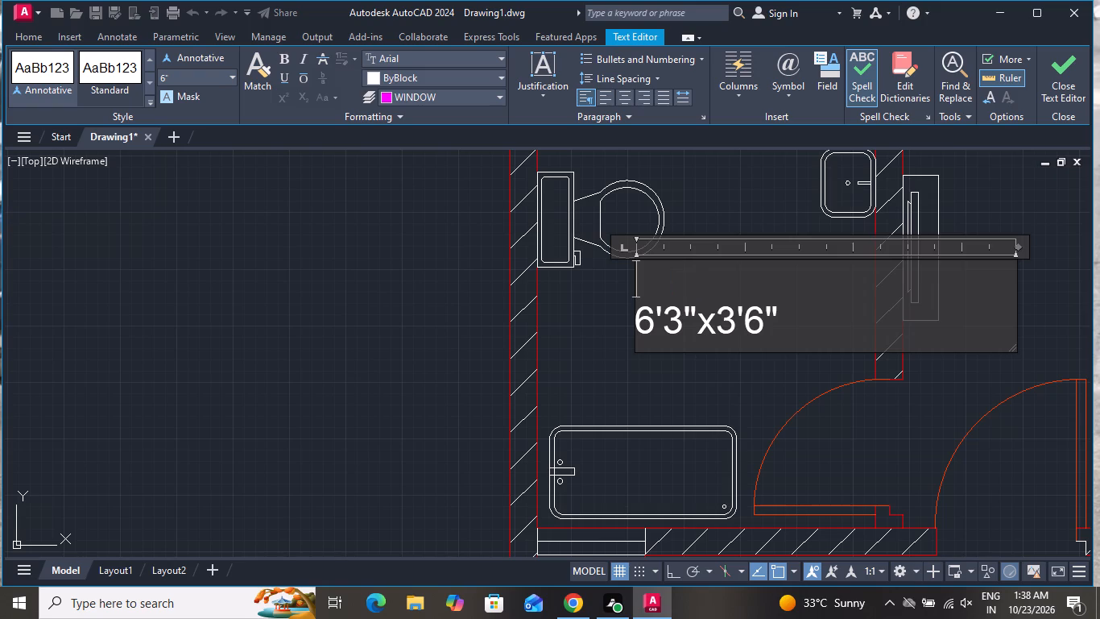
pyautogui.write('bath')
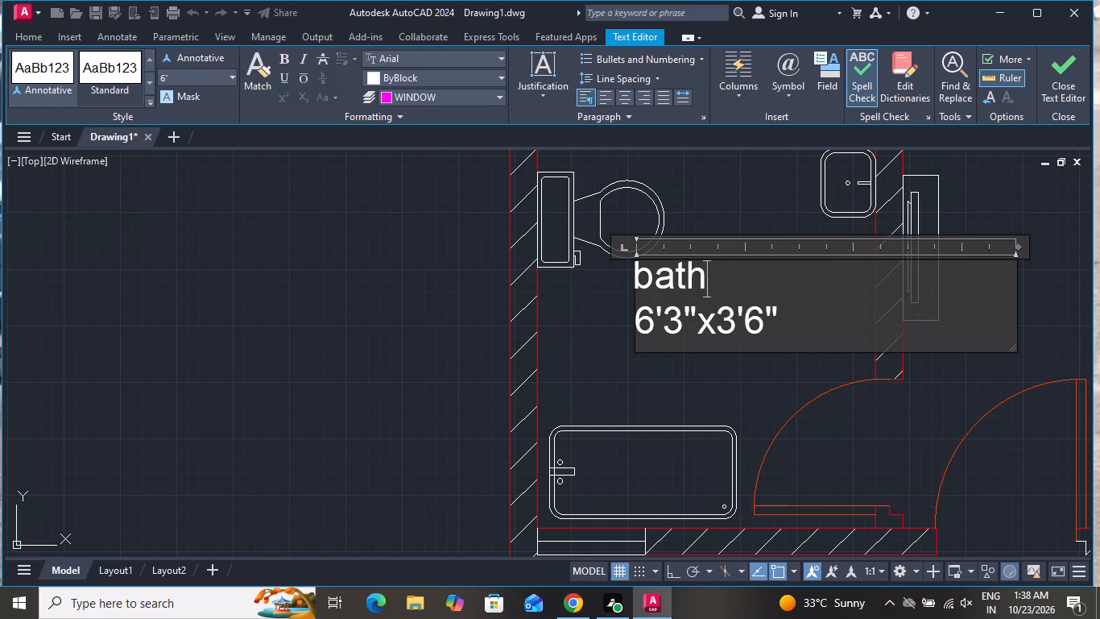
# Change the second dimension in the bath label to 7'0" so the size line reads 6'3"x7'0", and finish the text.
pyautogui.click(827, 326)
pyautogui.press('BackSpace')
pyautogui.press('BackSpace')
pyautogui.press('BackSpace')
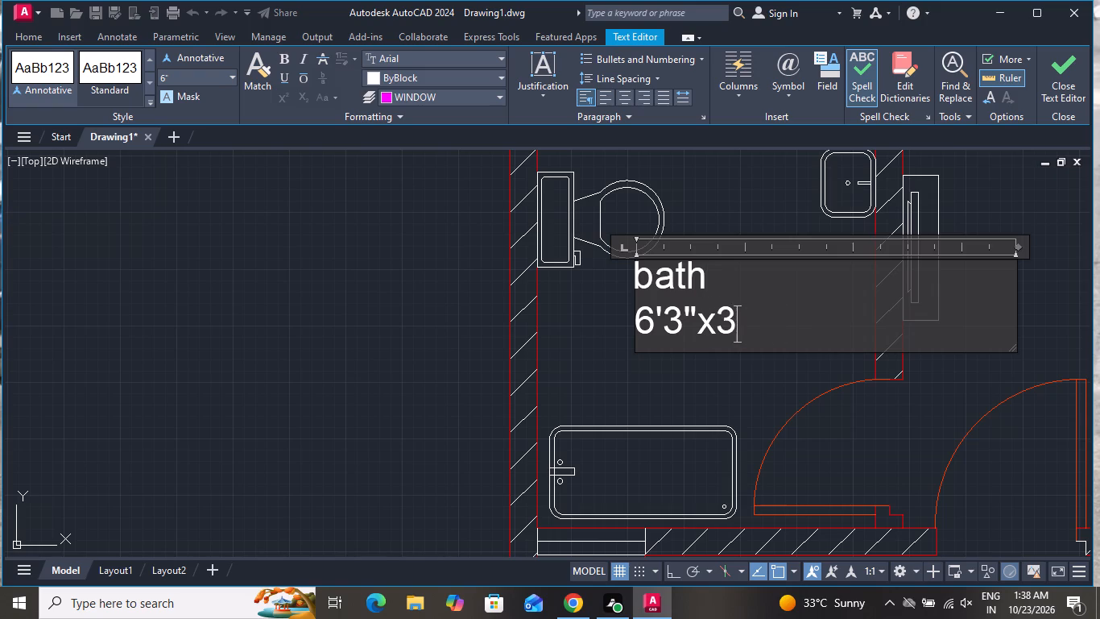
pyautogui.press('BackSpace')
pyautogui.press('7')
pyautogui.write("'0")
pyautogui.hotkey('shift', '"')
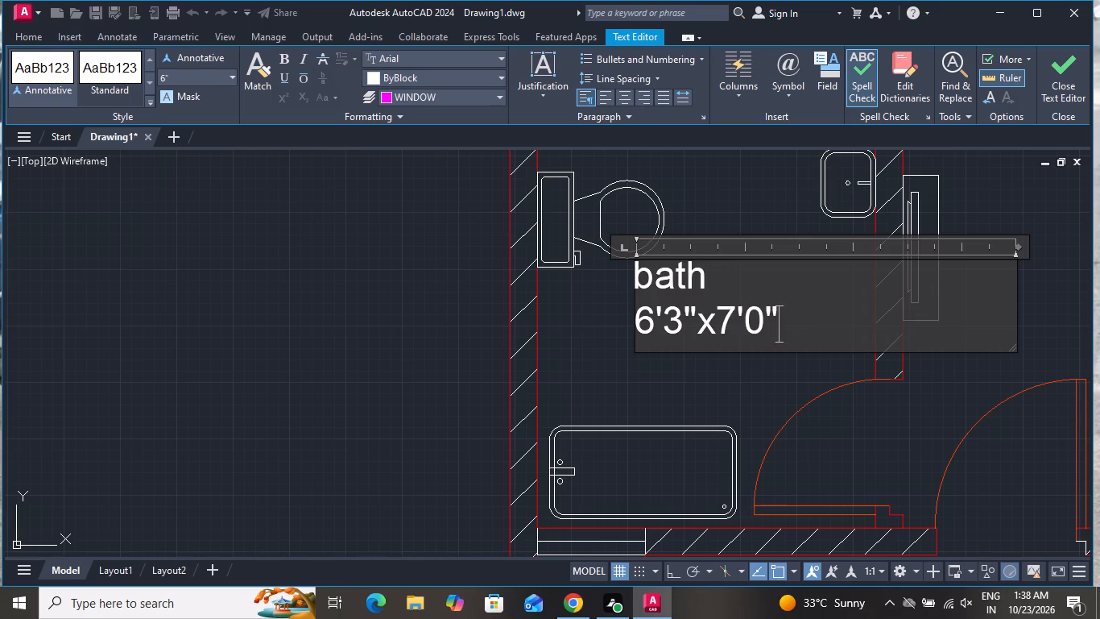
pyautogui.click(621, 380)
# Change the name "open" to "living room" in the label copied beside the lounge's coffee table.
pyautogui.scroll(-3, 621, 380)
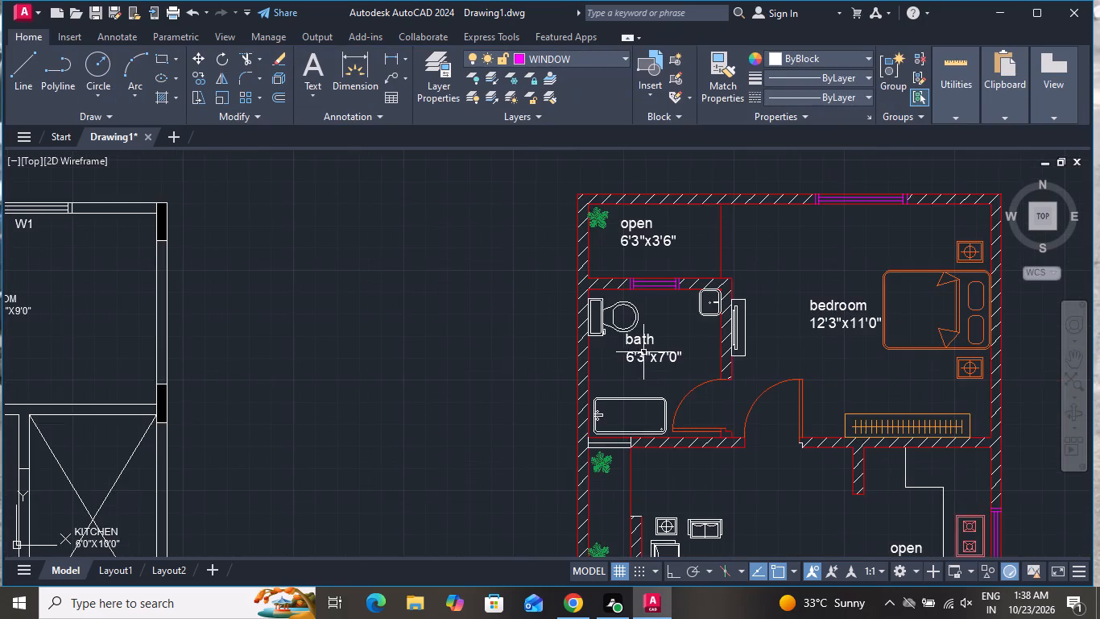
pyautogui.scroll(-1, 645, 345)
pyautogui.scroll(4, 700, 457)
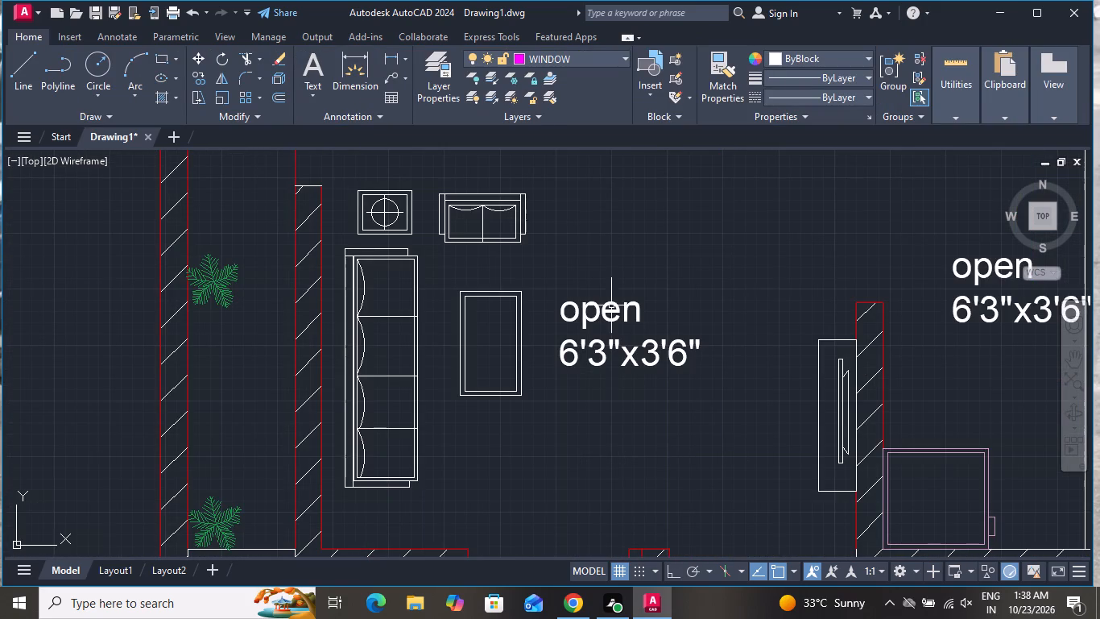
pyautogui.scroll(1, 634, 302)
pyautogui.doubleClick(635, 302)
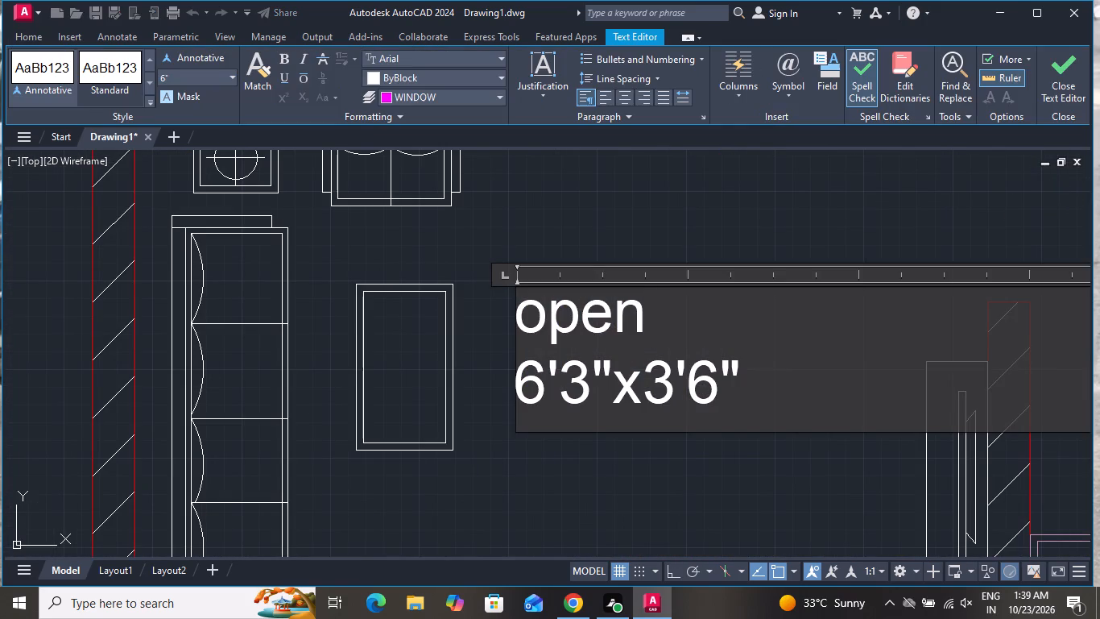
pyautogui.press('BackSpace')
pyautogui.press('BackSpace')
pyautogui.press('BackSpace')
pyautogui.press('BackSpace')
pyautogui.press('BackSpace')
pyautogui.press('BackSpace')
pyautogui.press('BackSpace')
pyautogui.press('BackSpace')
pyautogui.press('BackSpace')
pyautogui.press('BackSpace')
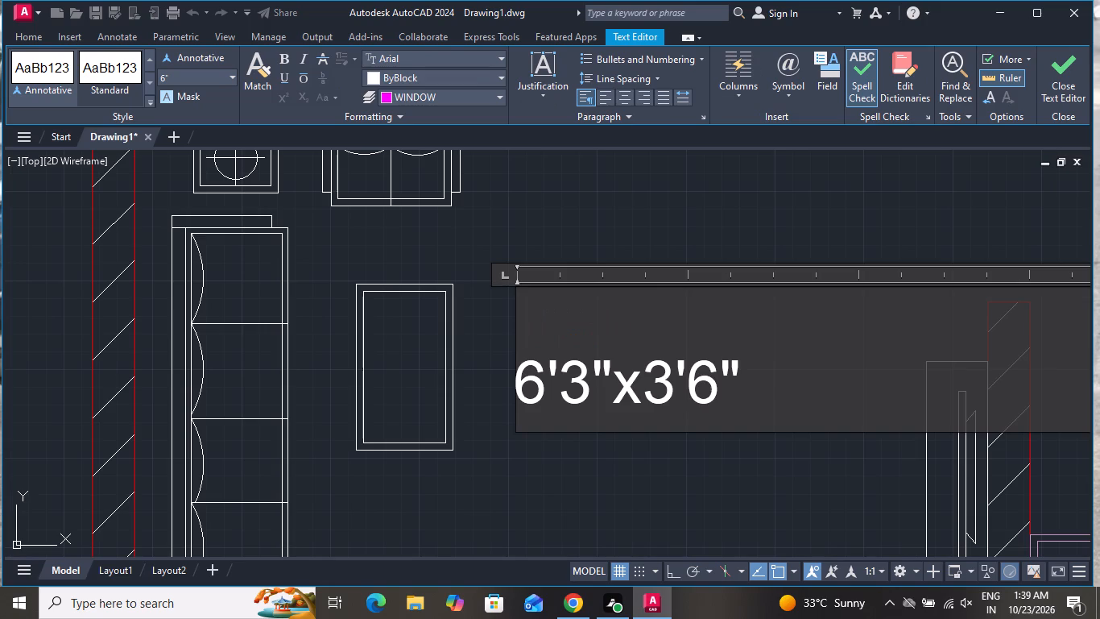
pyautogui.write('liv')
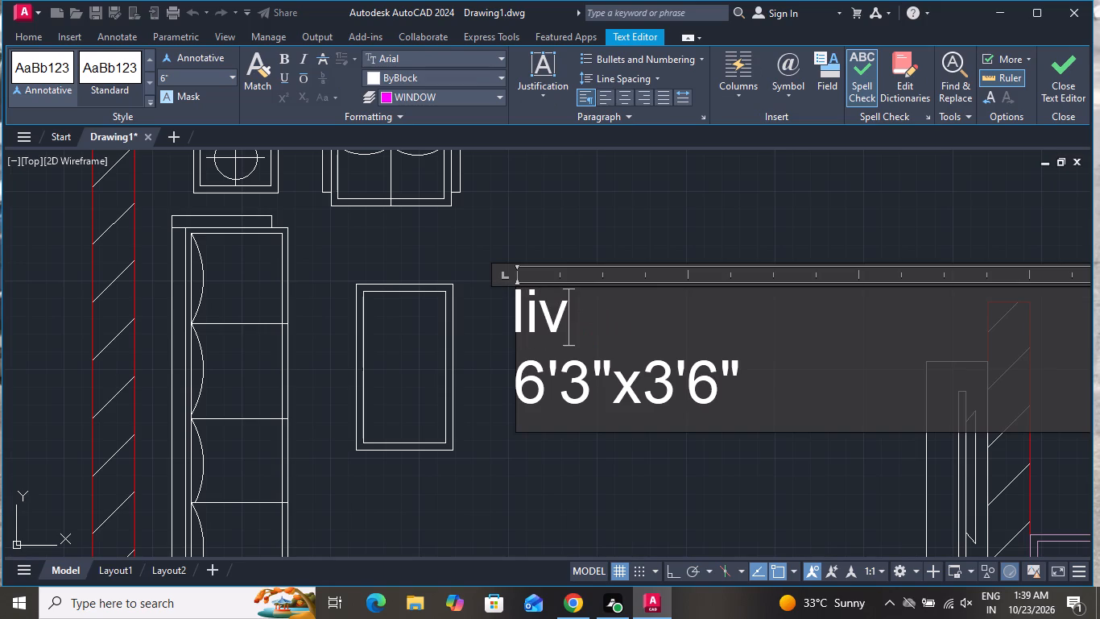
pyautogui.write('in')
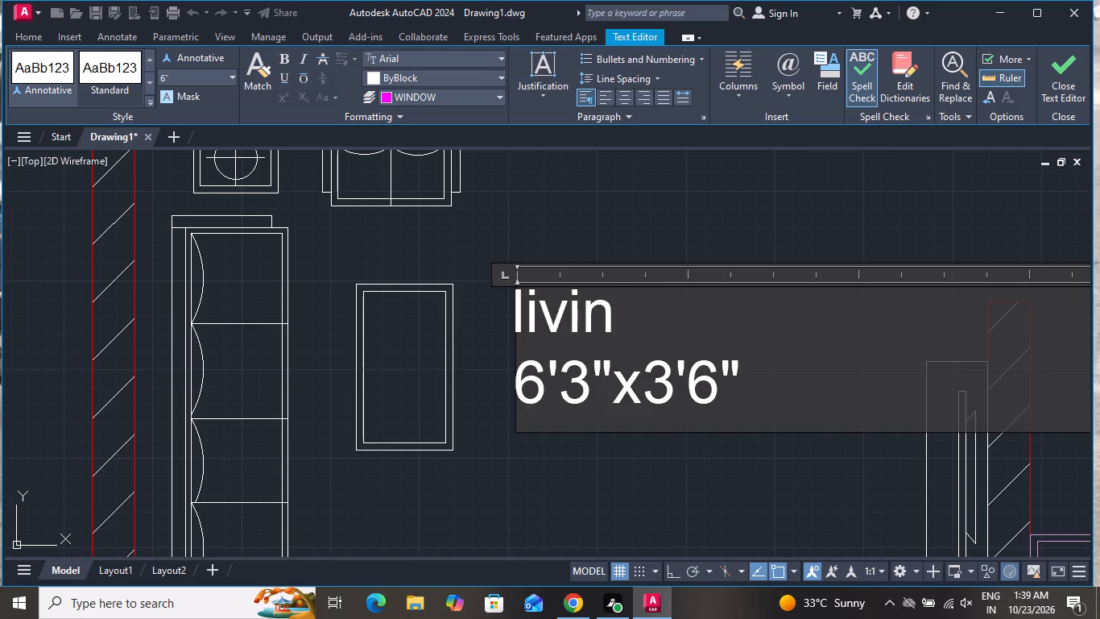
pyautogui.write('g room')
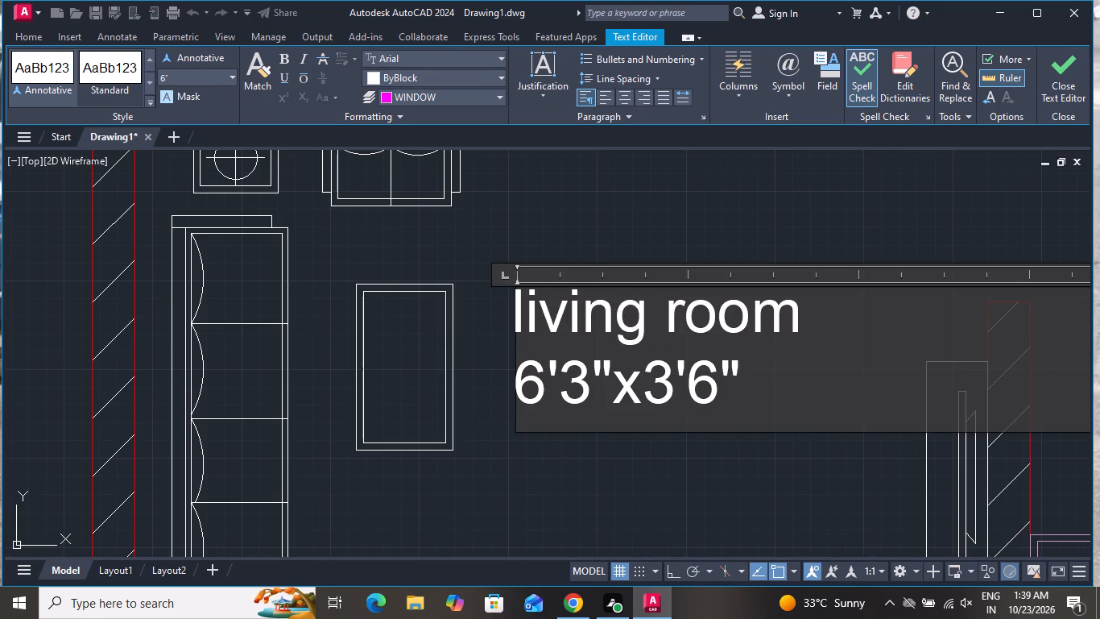
# Replace the size line in the living room label with 10'0"x10'0" and finish the text.
pyautogui.click(763, 374)
pyautogui.press('BackSpace')
pyautogui.press('BackSpace')
pyautogui.press('BackSpace')
pyautogui.press('BackSpace')
pyautogui.press('BackSpace')
pyautogui.press('BackSpace')
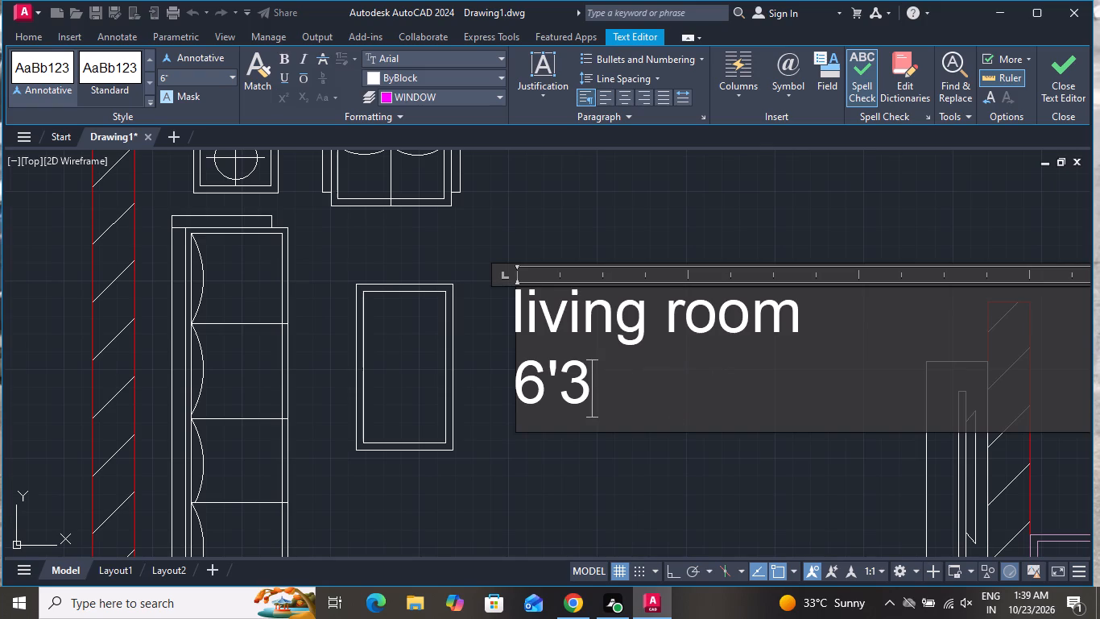
pyautogui.press('BackSpace')
pyautogui.press('BackSpace')
pyautogui.press('BackSpace')
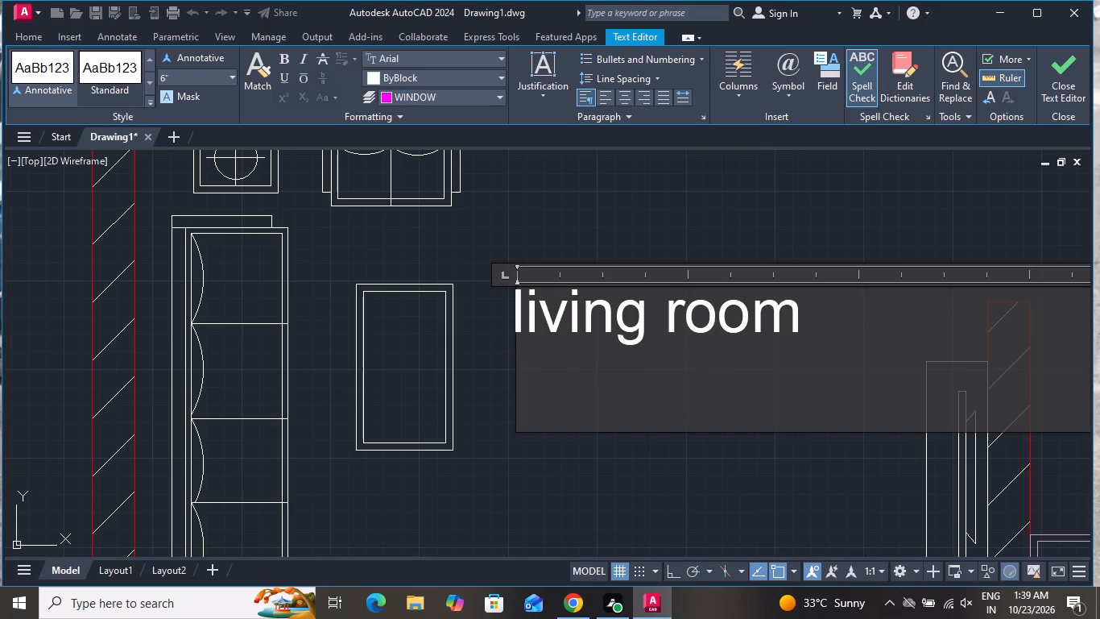
pyautogui.write("10'0")
pyautogui.write('"x')
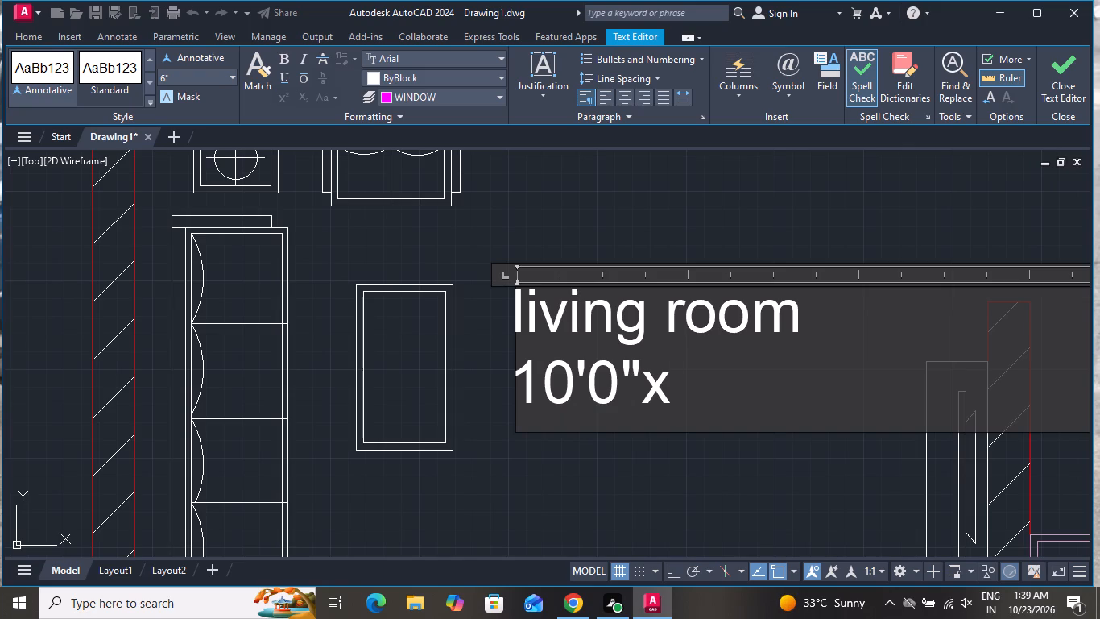
pyautogui.write('10\'0"')
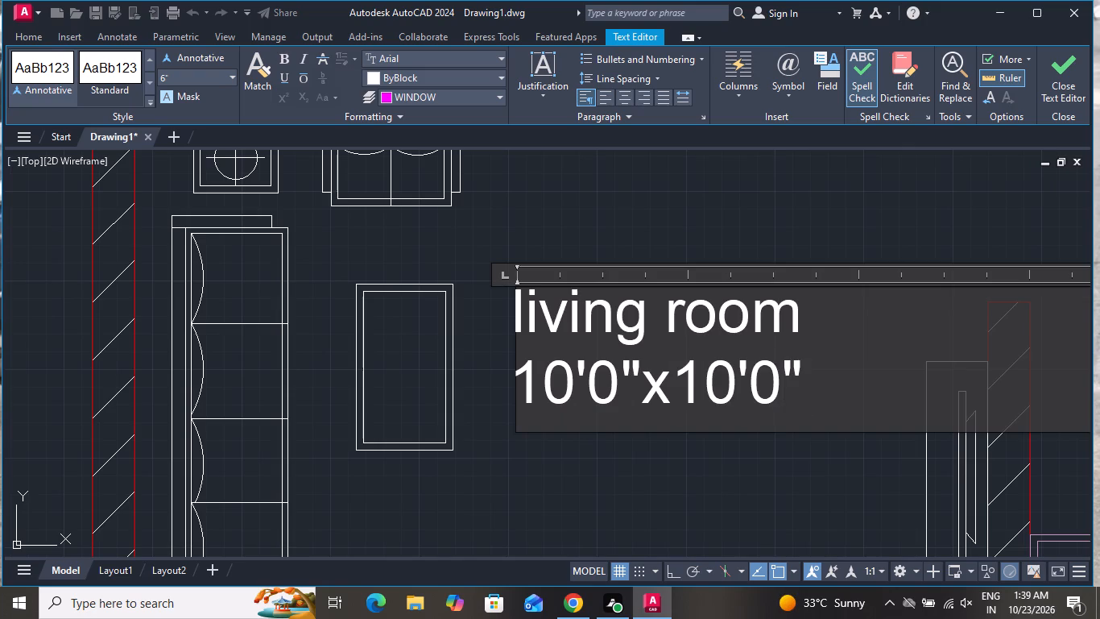
pyautogui.click(842, 494)
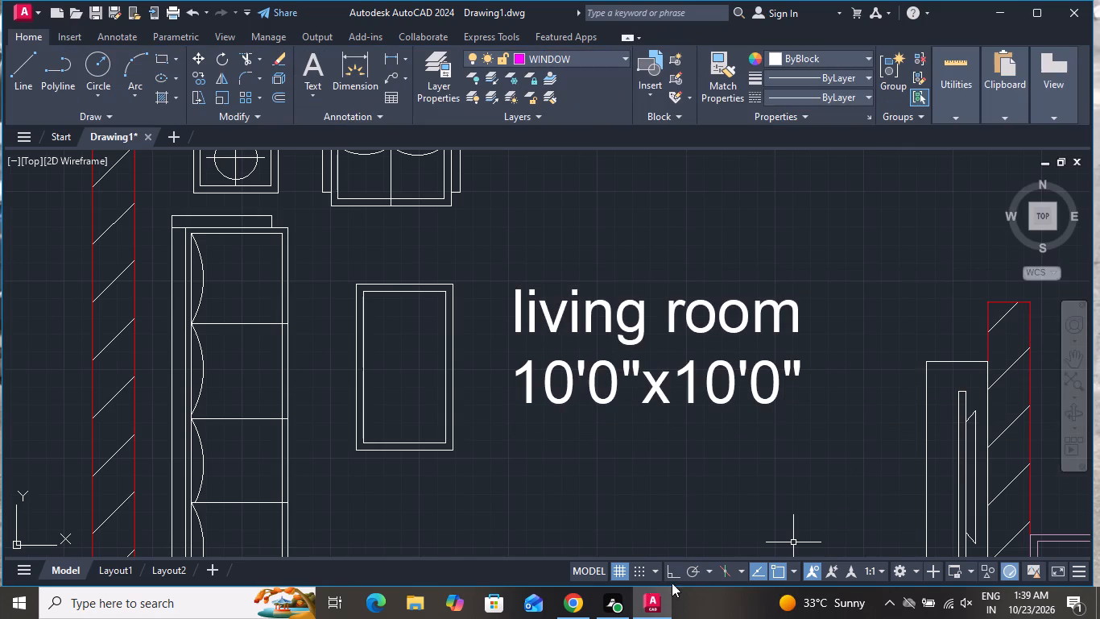
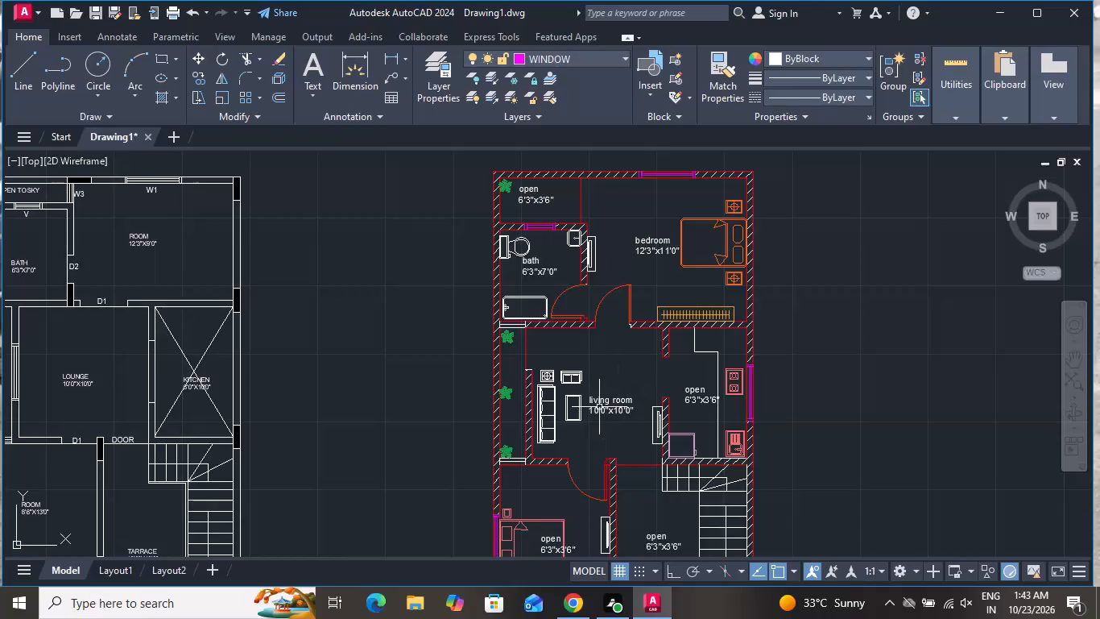
# Change the name "open" to "kitchen" in the label copied beside the stove.
pyautogui.scroll(-1, 598, 405)
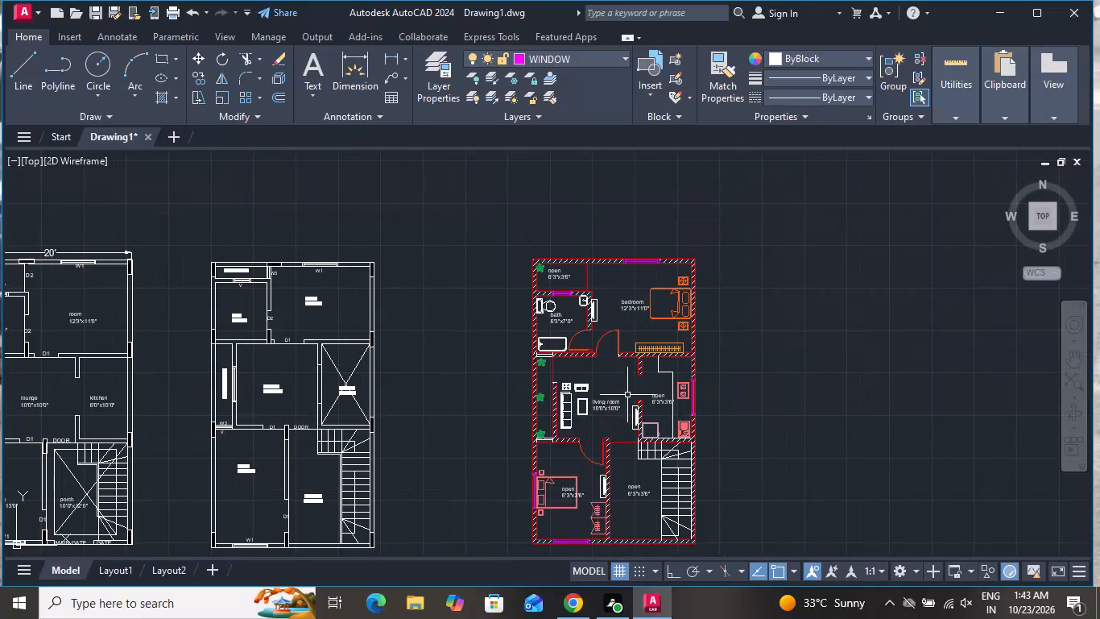
pyautogui.scroll(5, 653, 402)
pyautogui.doubleClick(749, 389)
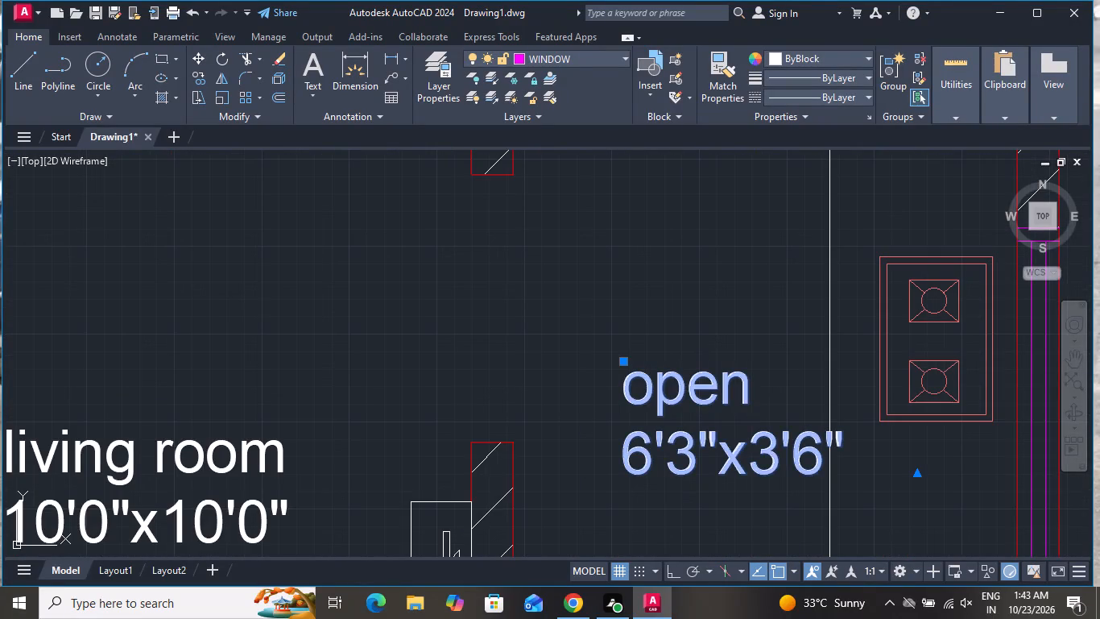
pyautogui.press('BackSpace')
pyautogui.press('BackSpace')
pyautogui.press('BackSpace')
pyautogui.press('BackSpace')
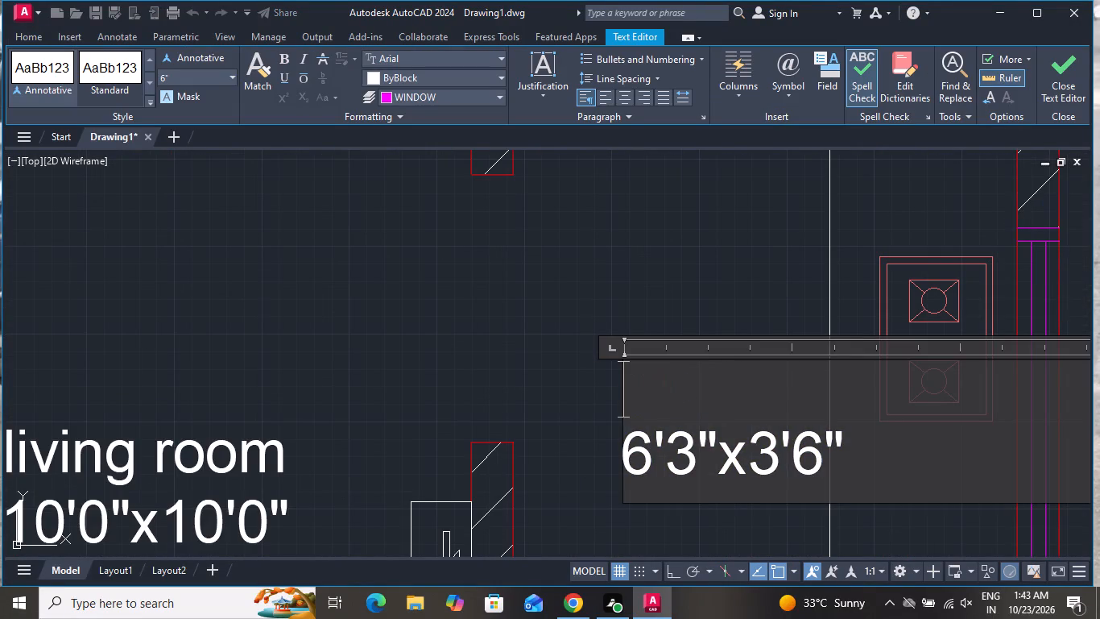
pyautogui.write('kitchen')
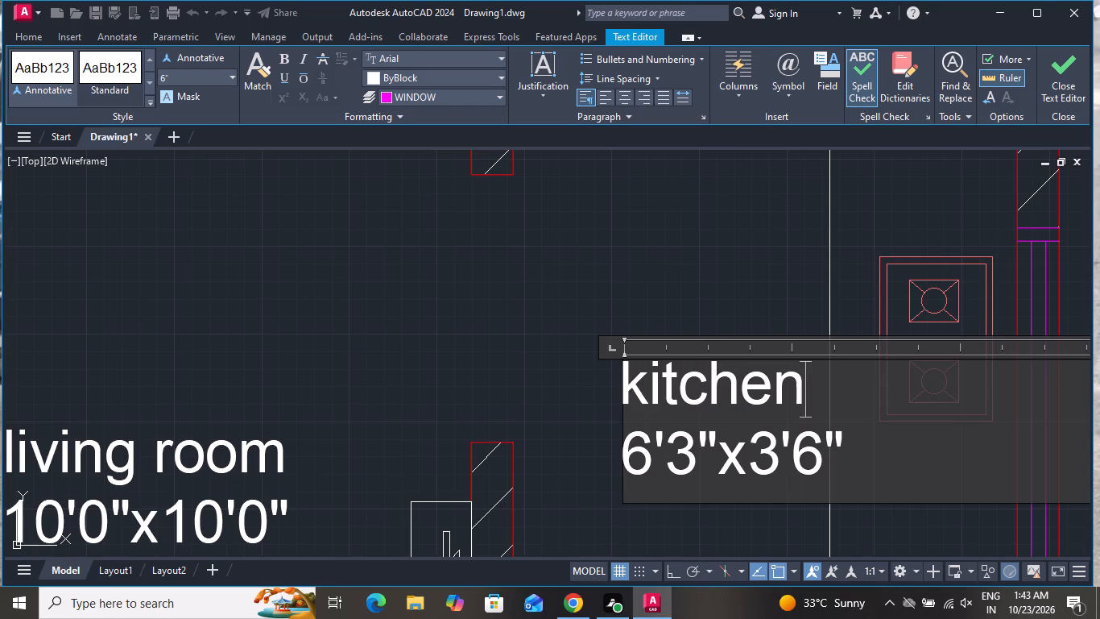
# Replace the size line in the kitchen label with 6'0"x10'0" and finish the text.
pyautogui.click(870, 438)
pyautogui.press('BackSpace')
pyautogui.press('BackSpace')
pyautogui.press('BackSpace')
pyautogui.press('BackSpace')
pyautogui.press('BackSpace')
pyautogui.press('BackSpace')
pyautogui.press('BackSpace')
pyautogui.press('BackSpace')
pyautogui.press('BackSpace')
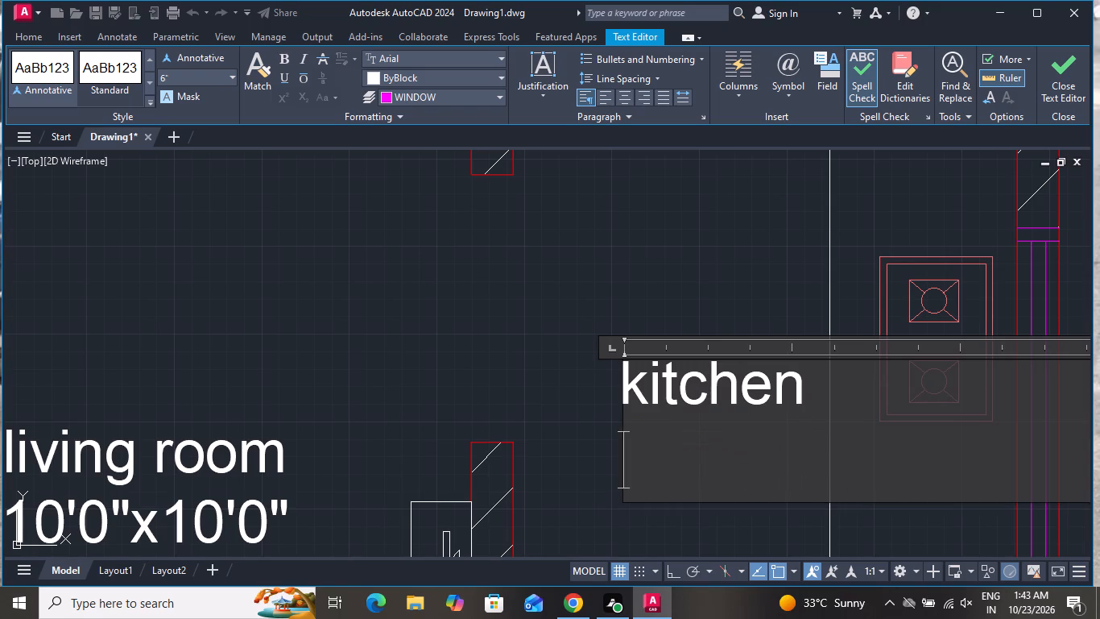
pyautogui.press('BackSpace')
pyautogui.press('BackSpace')
pyautogui.press('n')
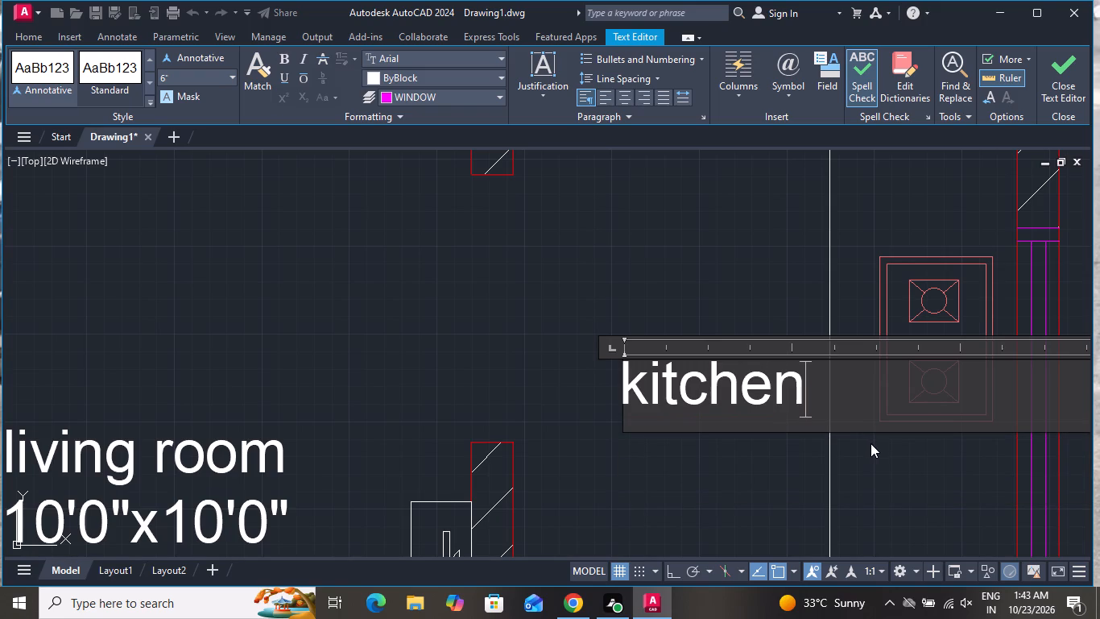
pyautogui.press('Return')
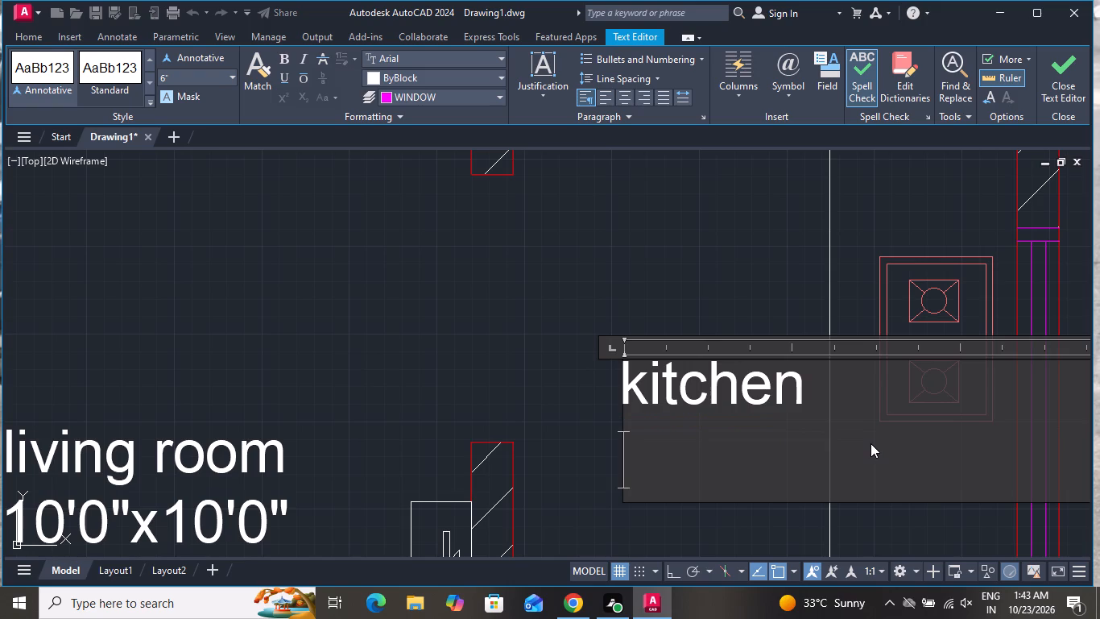
pyautogui.write("6'0")
pyautogui.hotkey('shift', '"')
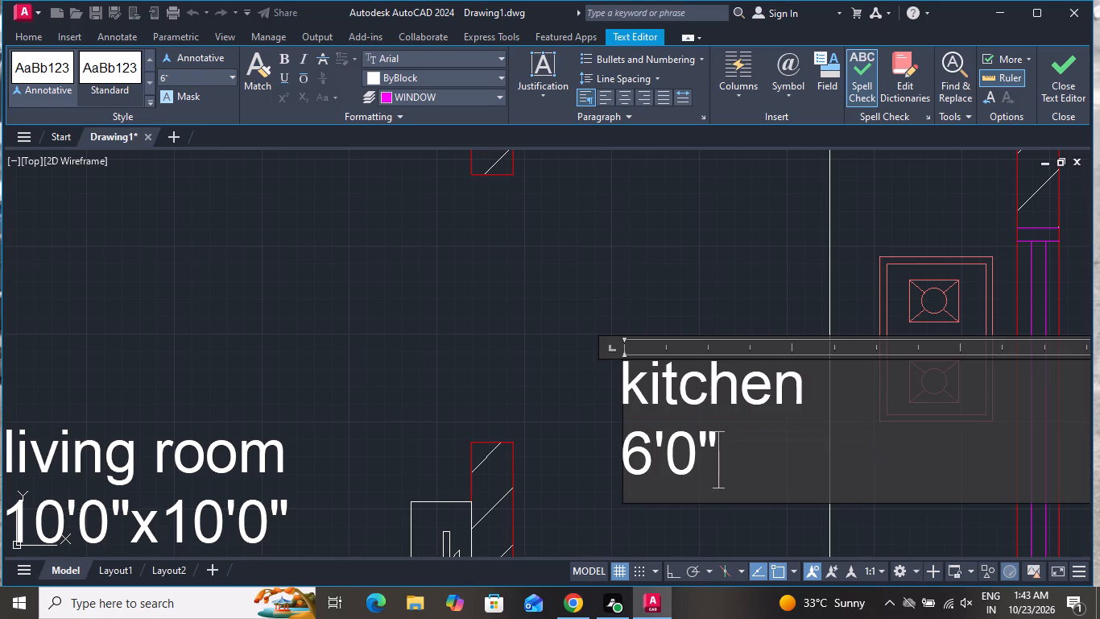
pyautogui.write('x10')
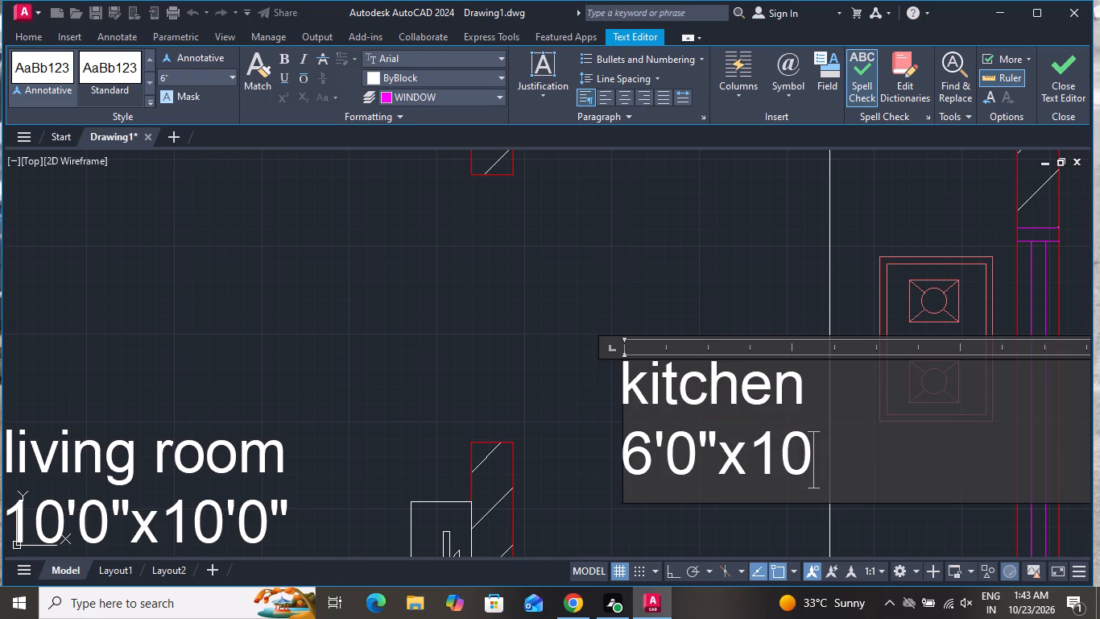
pyautogui.write("'0")
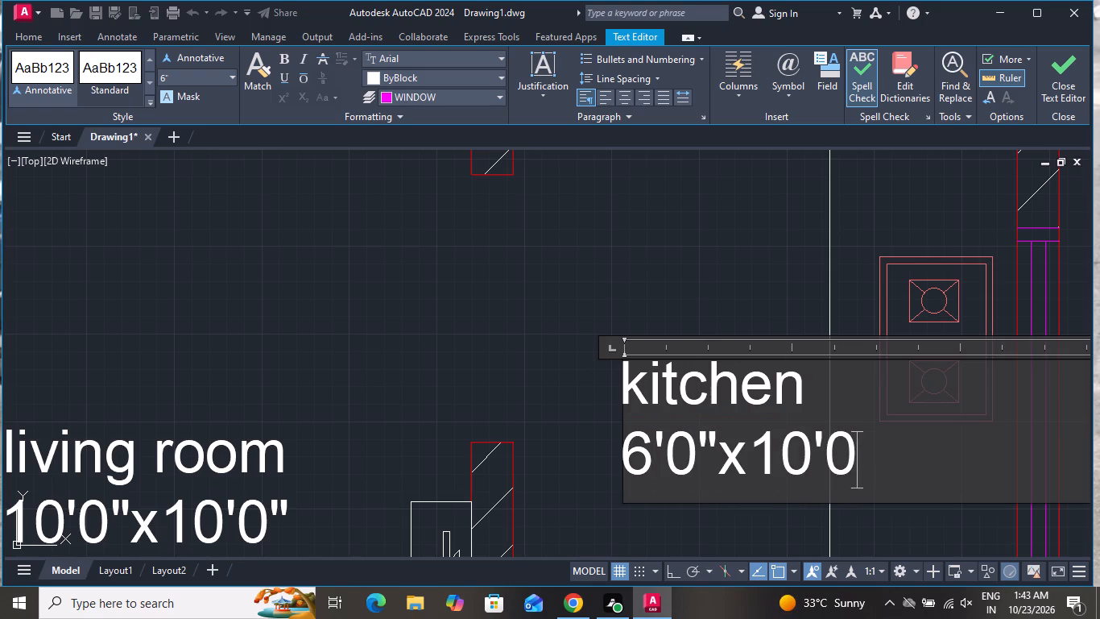
pyautogui.hotkey('shift', '"')
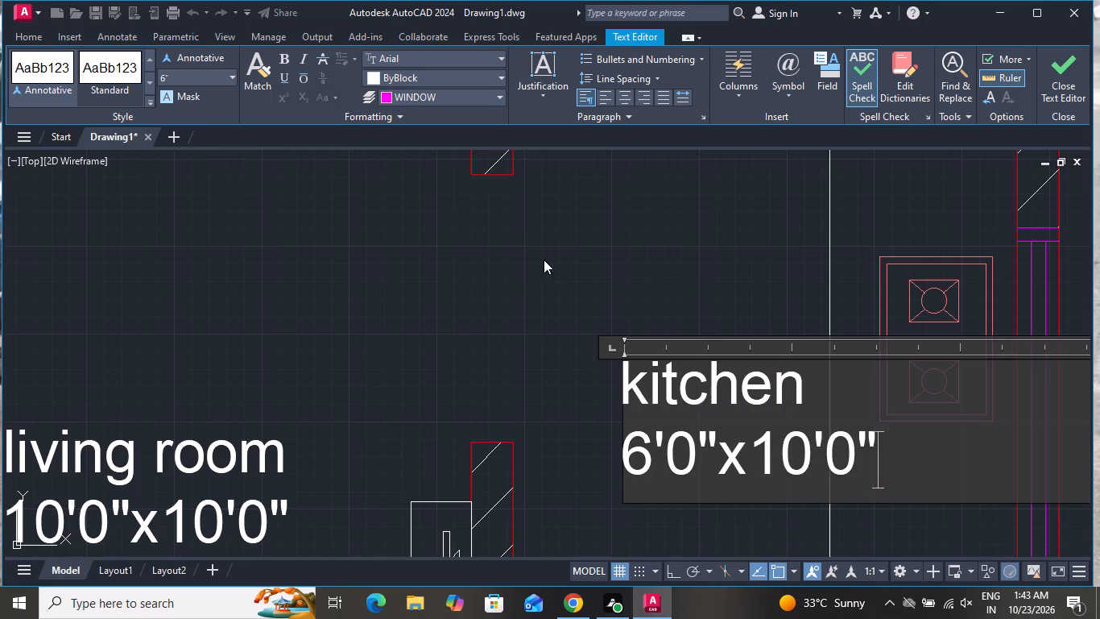
pyautogui.click(544, 259)
# Move the kitchen label slightly toward the living room partition wall, clear of the counter edge line.
pyautogui.scroll(-2, 647, 294)
pyautogui.click(721, 346)
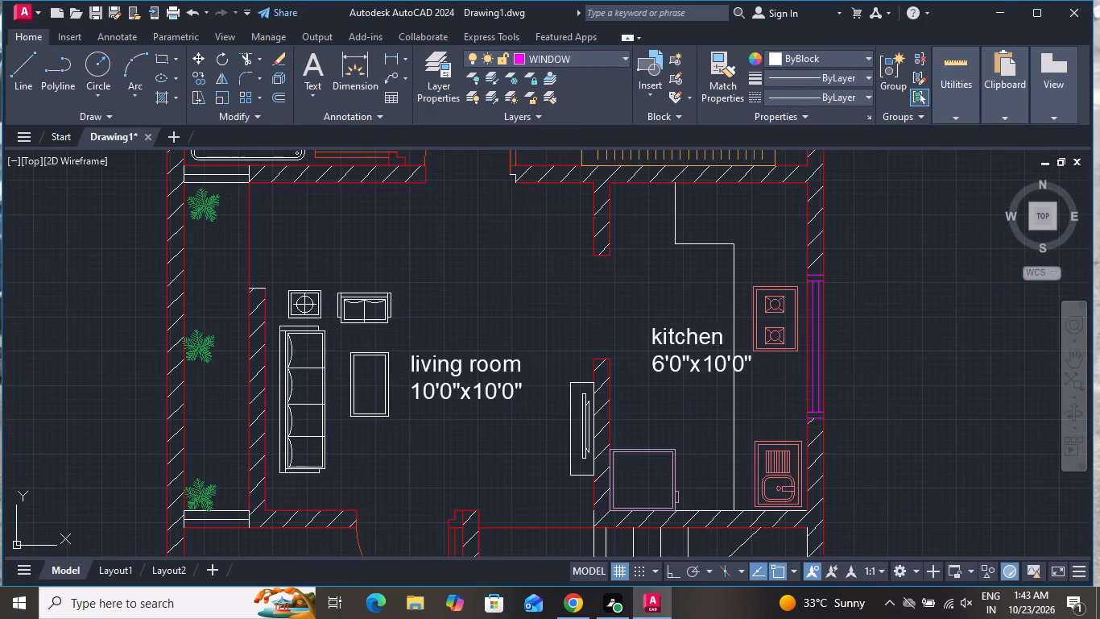
pyautogui.click(195, 48)
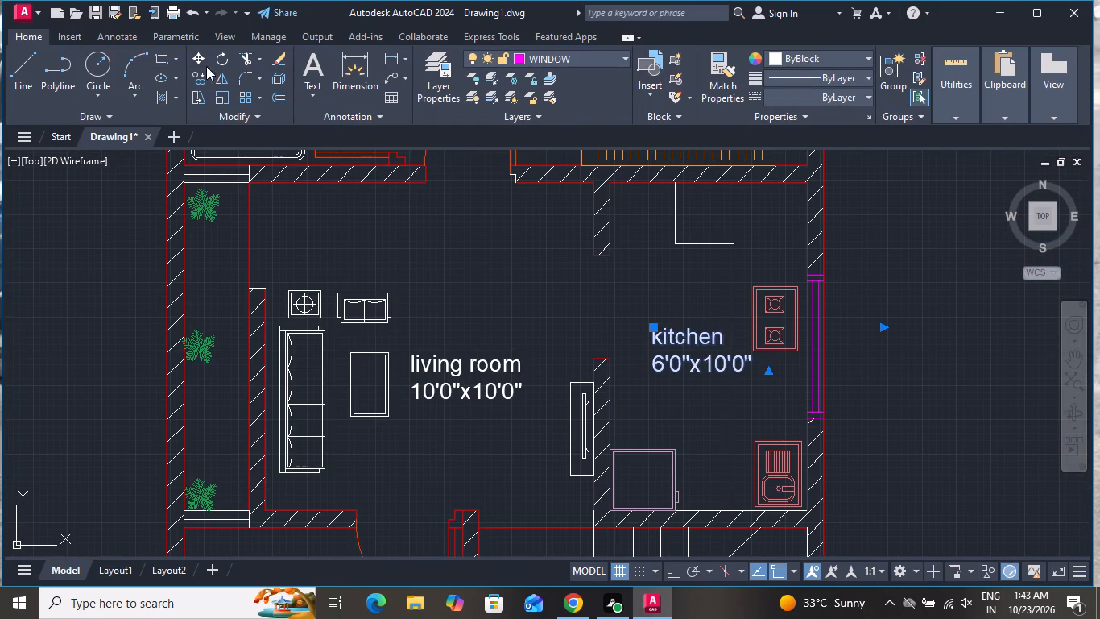
pyautogui.click(202, 60)
pyautogui.click(705, 352)
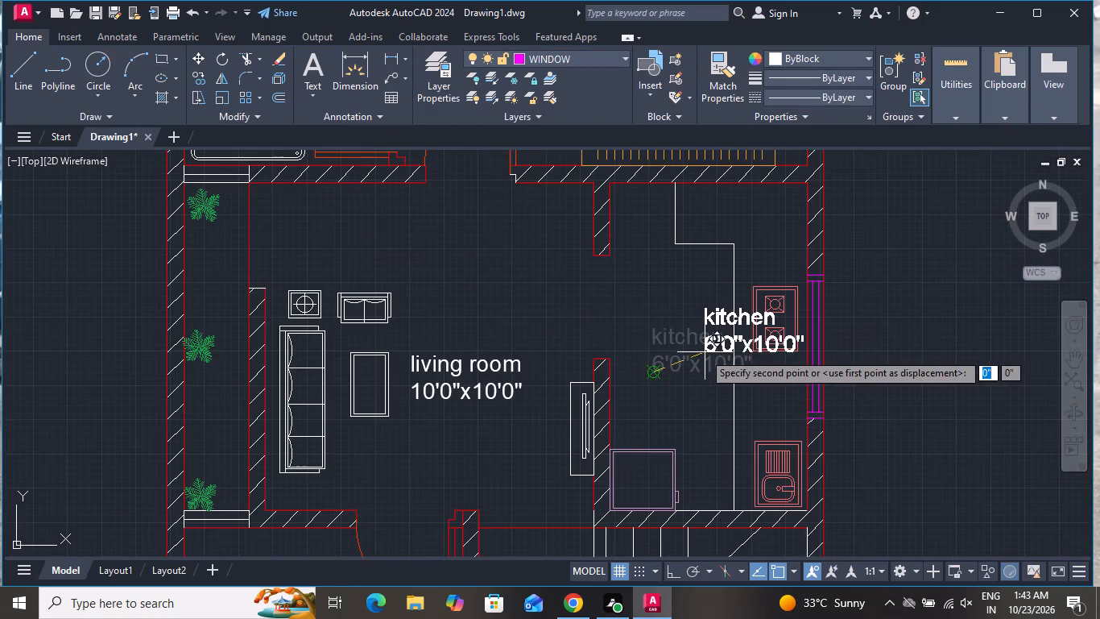
pyautogui.click(631, 372)
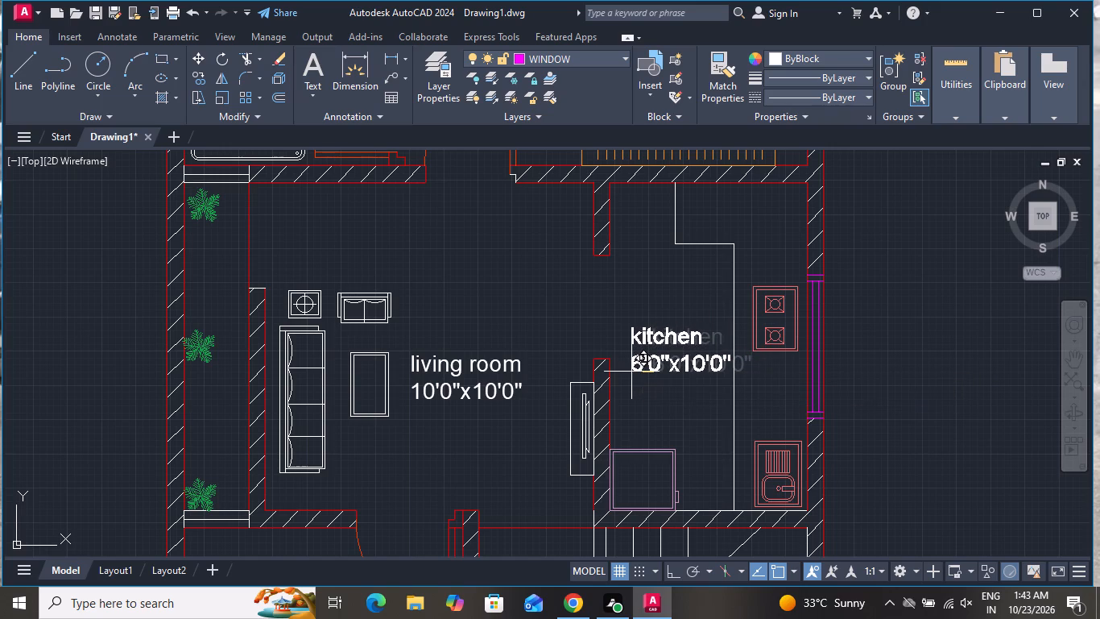
# Change the name "open" to "bedroom" in the label copied over the bed in the lower room.
pyautogui.scroll(-2, 608, 280)
pyautogui.scroll(2, 491, 450)
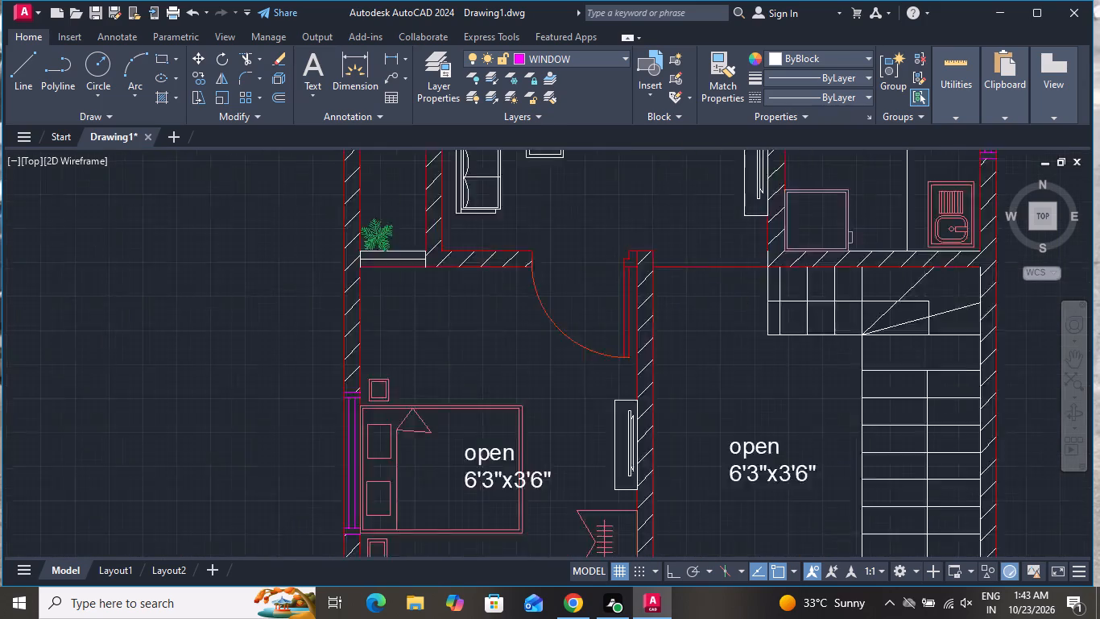
pyautogui.scroll(2, 491, 450)
pyautogui.scroll(-3, 501, 444)
pyautogui.scroll(2, 505, 476)
pyautogui.doubleClick(521, 403)
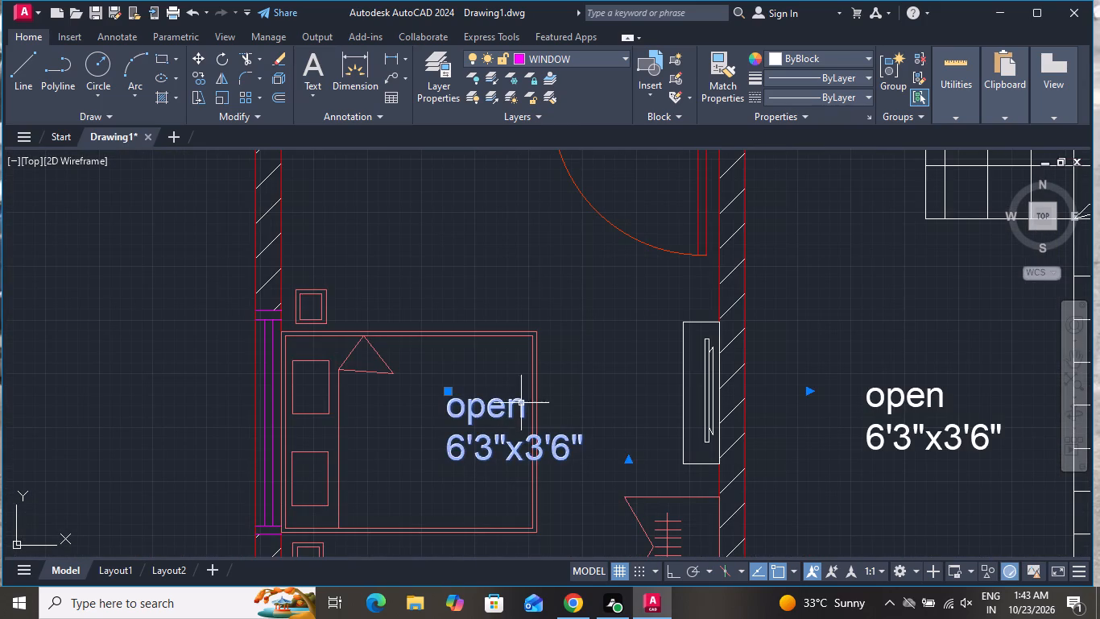
pyautogui.press('BackSpace')
pyautogui.press('BackSpace')
pyautogui.press('BackSpace')
pyautogui.press('BackSpace')
pyautogui.press('BackSpace')
pyautogui.press('BackSpace')
pyautogui.press('BackSpace')
pyautogui.press('BackSpace')
pyautogui.press('BackSpace')
pyautogui.press('BackSpace')
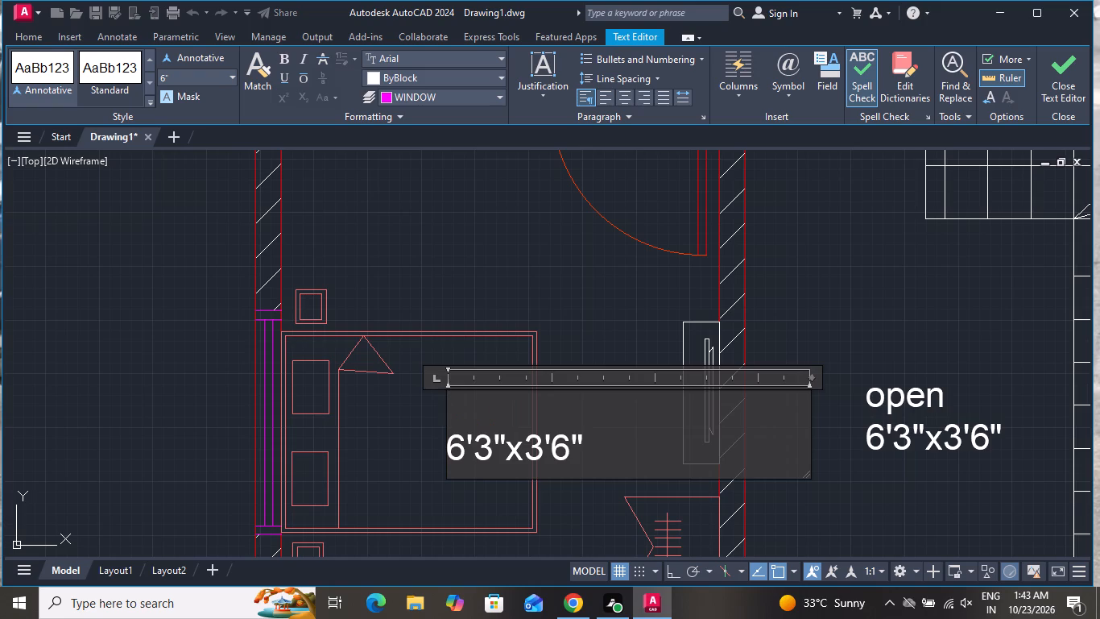
pyautogui.write('bed')
pyautogui.write('room')
# Replace the size line in the lower bedroom's label with 8'6"x13'0" and finish the text.
pyautogui.click(606, 442)
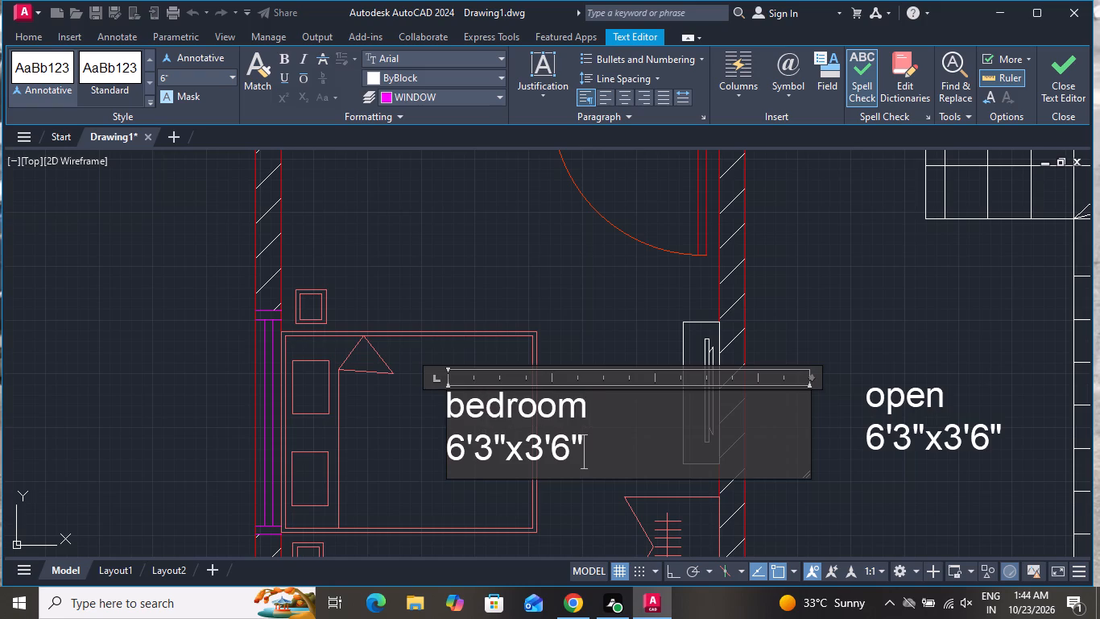
pyautogui.press('BackSpace')
pyautogui.press('BackSpace')
pyautogui.press('BackSpace')
pyautogui.press('BackSpace')
pyautogui.press('BackSpace')
pyautogui.press('BackSpace')
pyautogui.press('BackSpace')
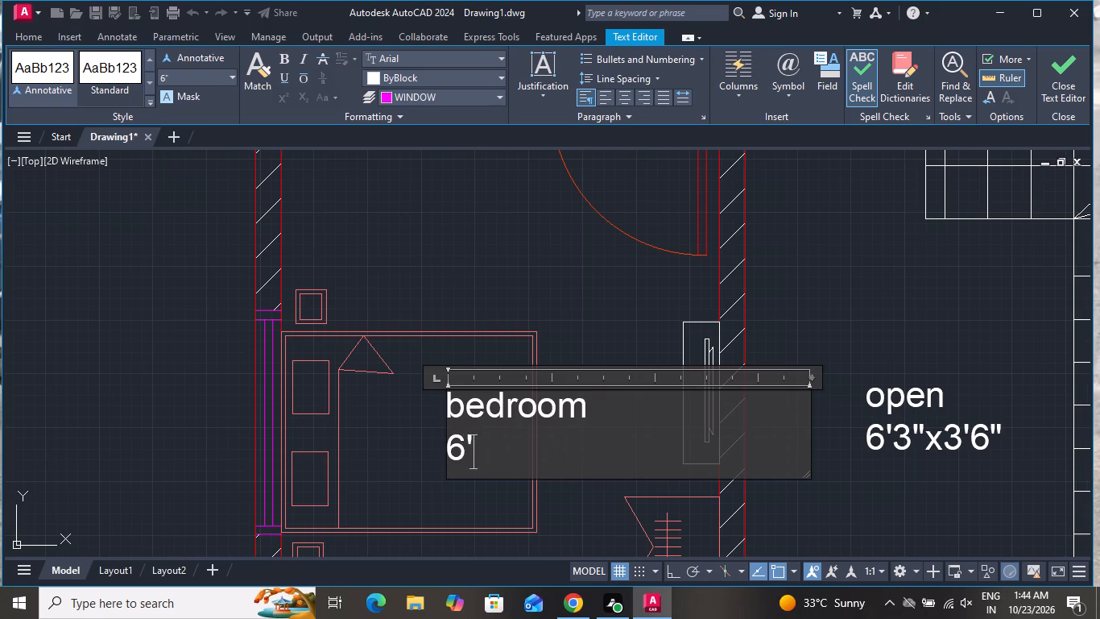
pyautogui.press('BackSpace')
pyautogui.press('BackSpace')
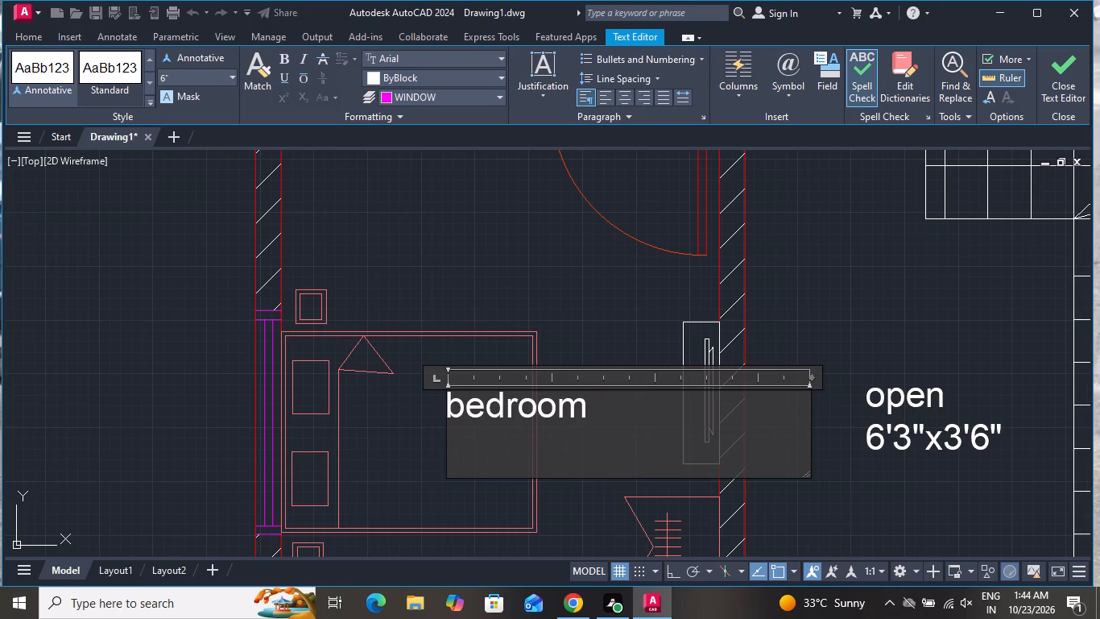
pyautogui.write("8'6")
pyautogui.hotkey('shift', '"')
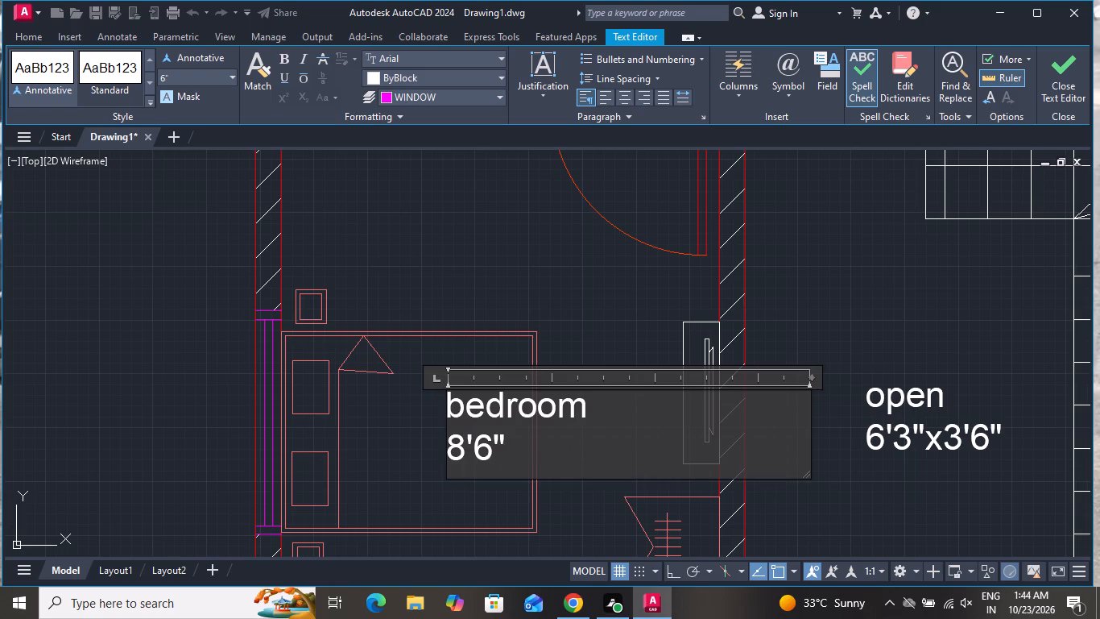
pyautogui.press('x')
pyautogui.press('1')
pyautogui.write("3'0")
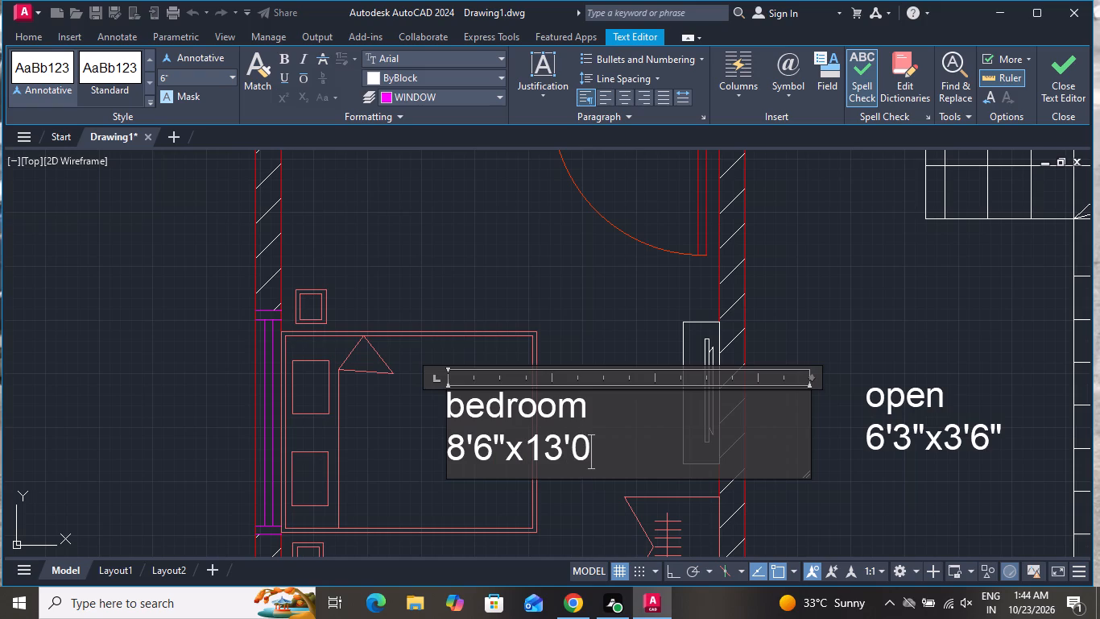
pyautogui.hotkey('shift', '"')
pyautogui.click(464, 294)
# Change the name "open" to "porch" in the label copied beside the staircase.
pyautogui.scroll(-2, 463, 293)
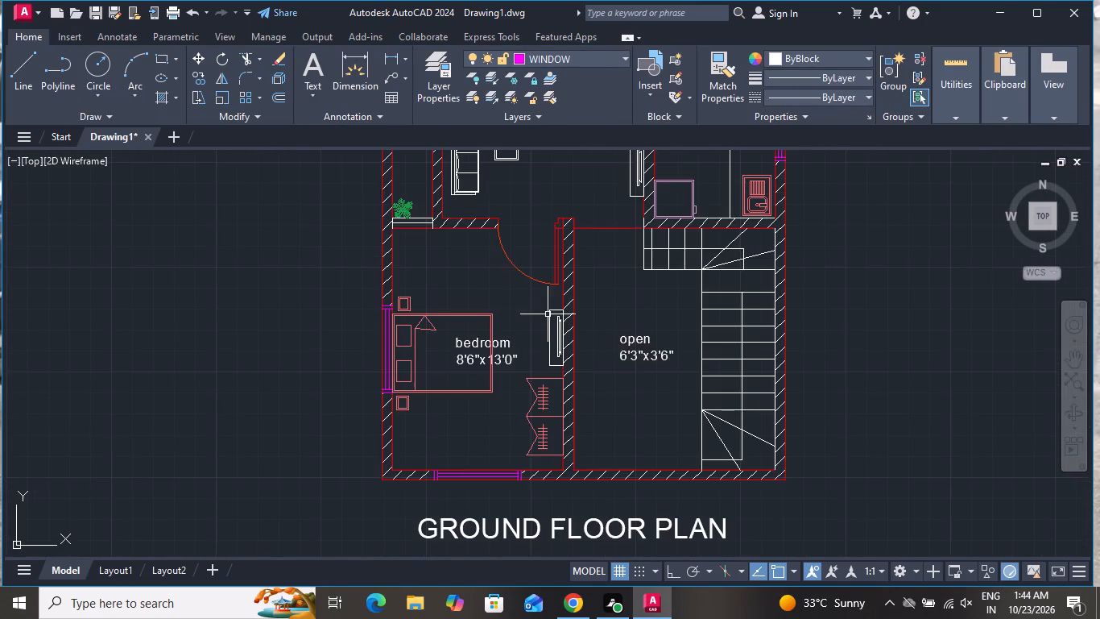
pyautogui.scroll(2, 690, 354)
pyautogui.doubleClick(589, 322)
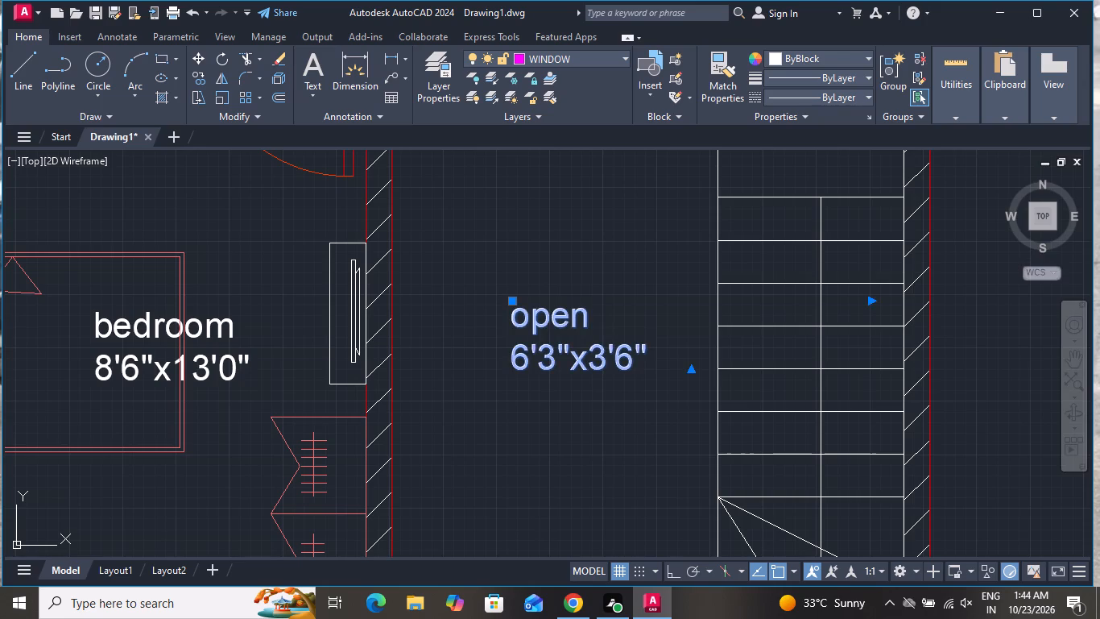
pyautogui.press('BackSpace')
pyautogui.press('BackSpace')
pyautogui.press('BackSpace')
pyautogui.press('BackSpace')
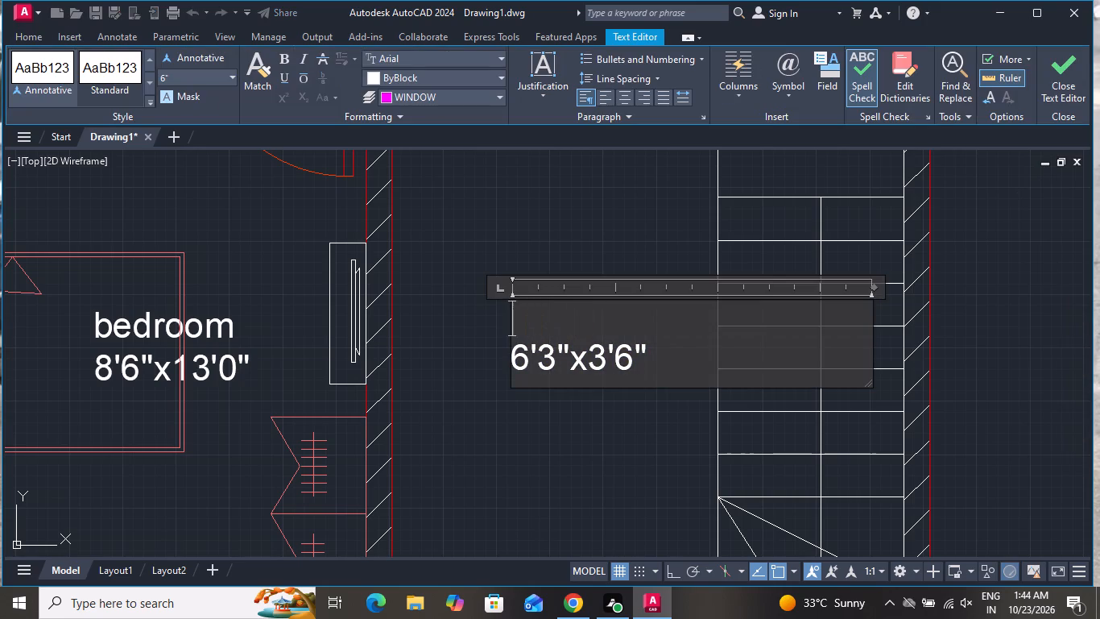
pyautogui.write('po')
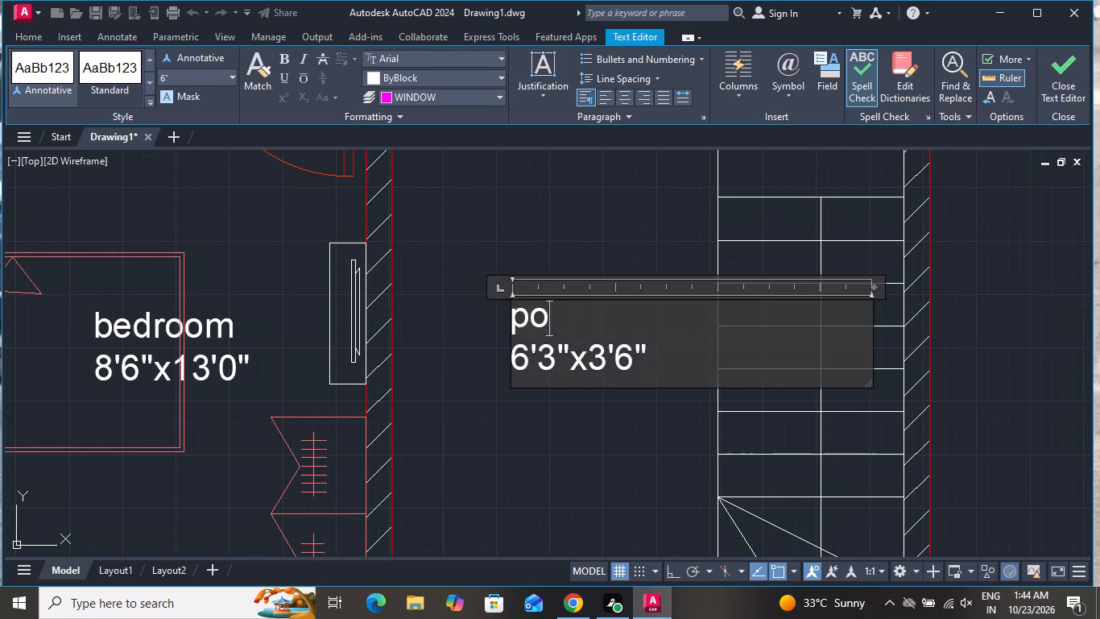
pyautogui.write('rch')
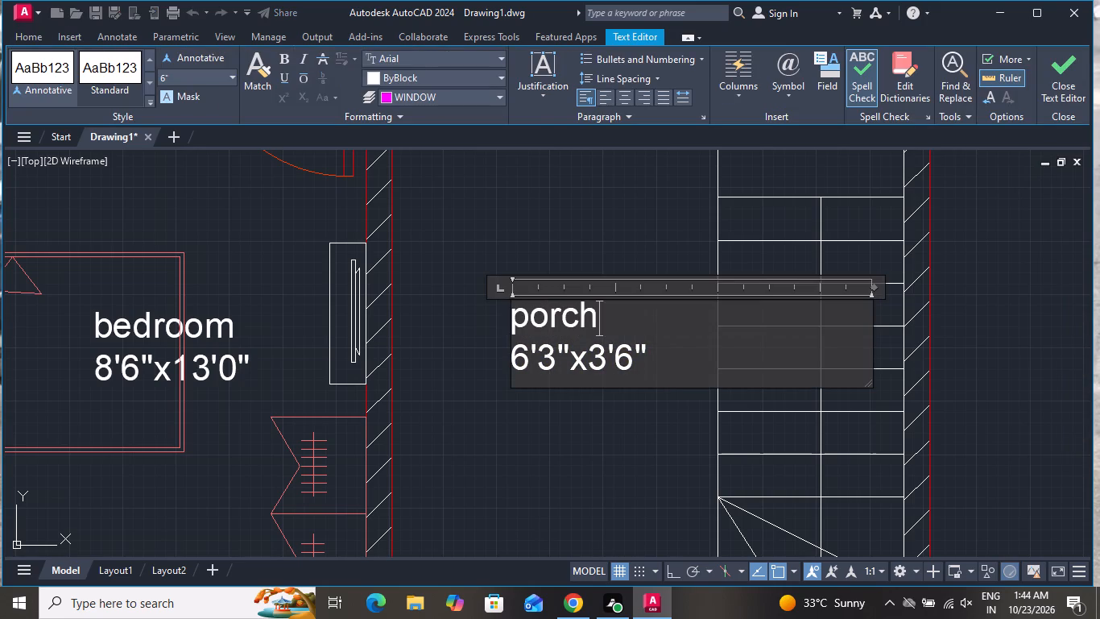
# Replace the size line in the porch label with 10'0"x12'0" and finish the text.
pyautogui.click(668, 351)
pyautogui.press('BackSpace')
pyautogui.press('BackSpace')
pyautogui.press('BackSpace')
pyautogui.press('BackSpace')
pyautogui.press('BackSpace')
pyautogui.press('BackSpace')
pyautogui.press('BackSpace')
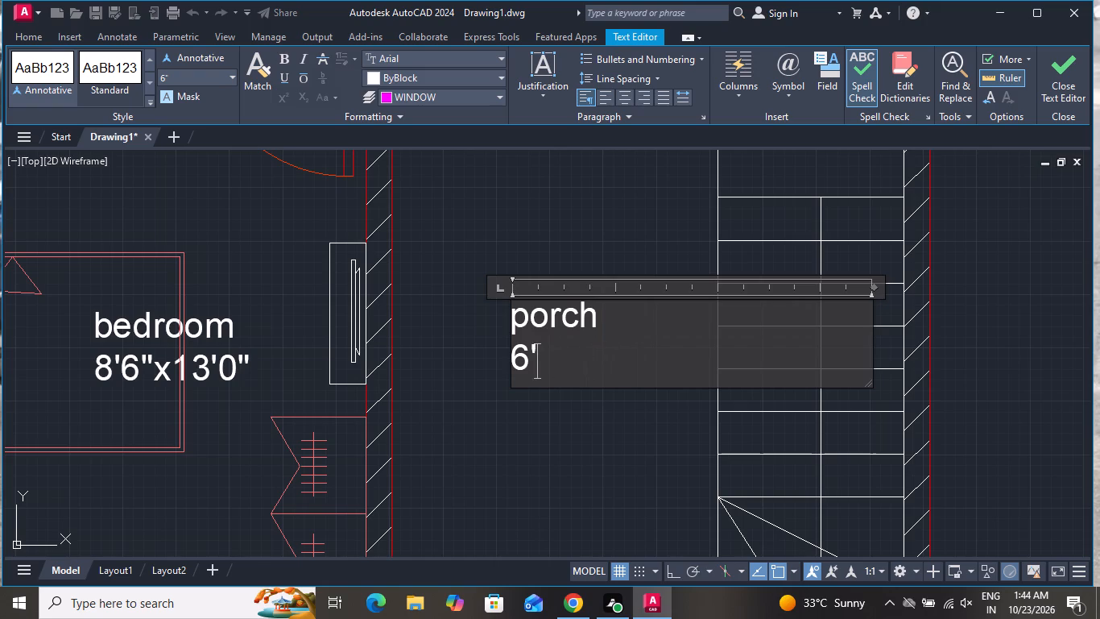
pyautogui.press('BackSpace')
pyautogui.press('BackSpace')
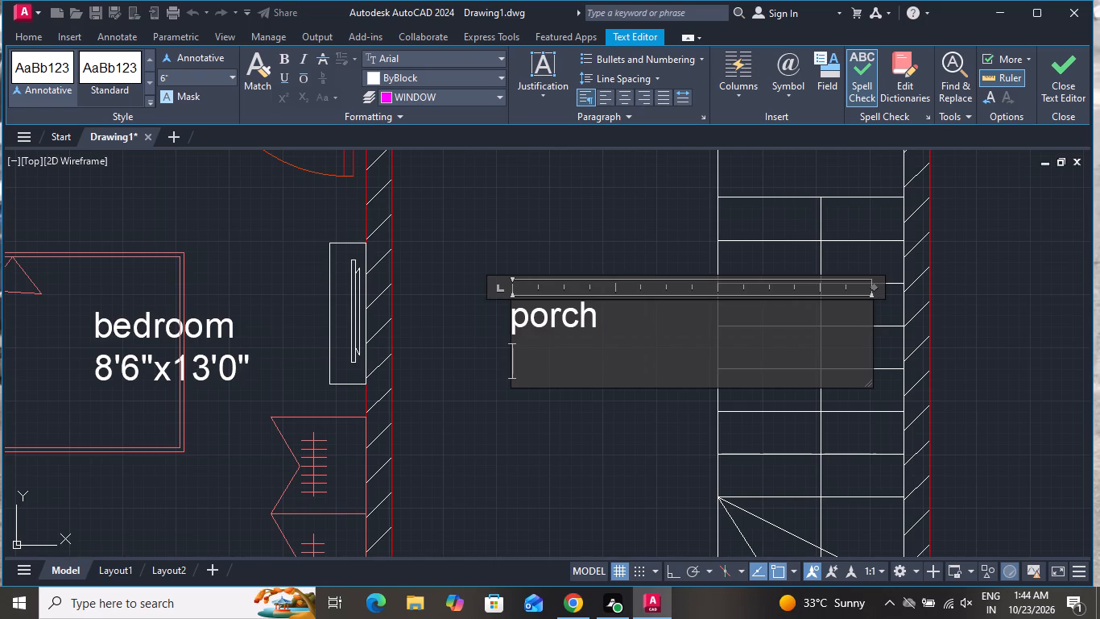
pyautogui.write("10'")
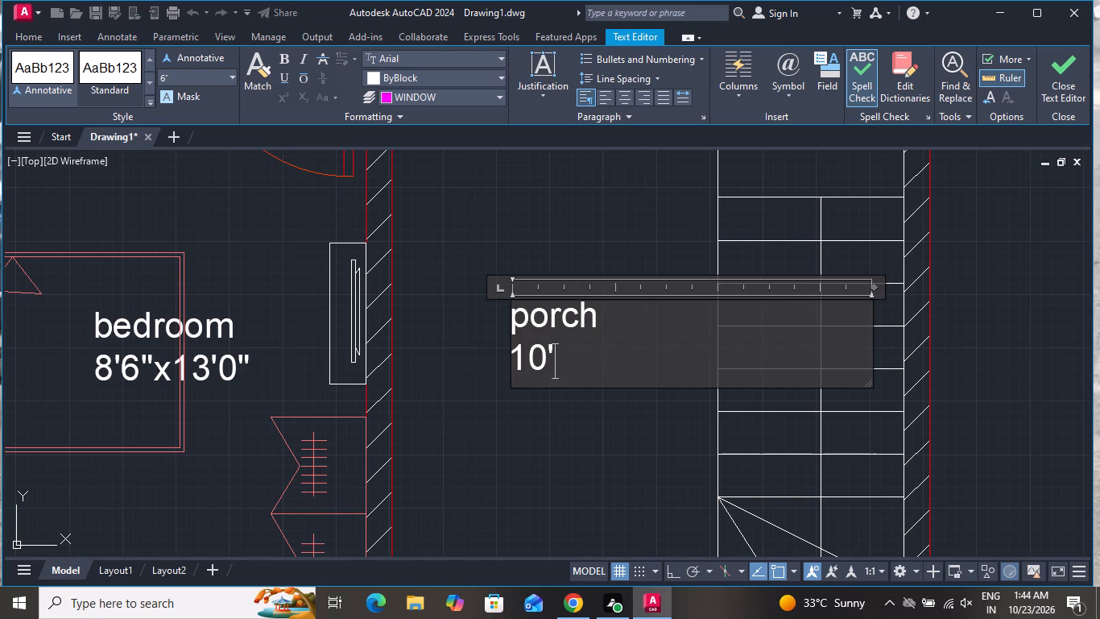
pyautogui.press('0')
pyautogui.write('"x')
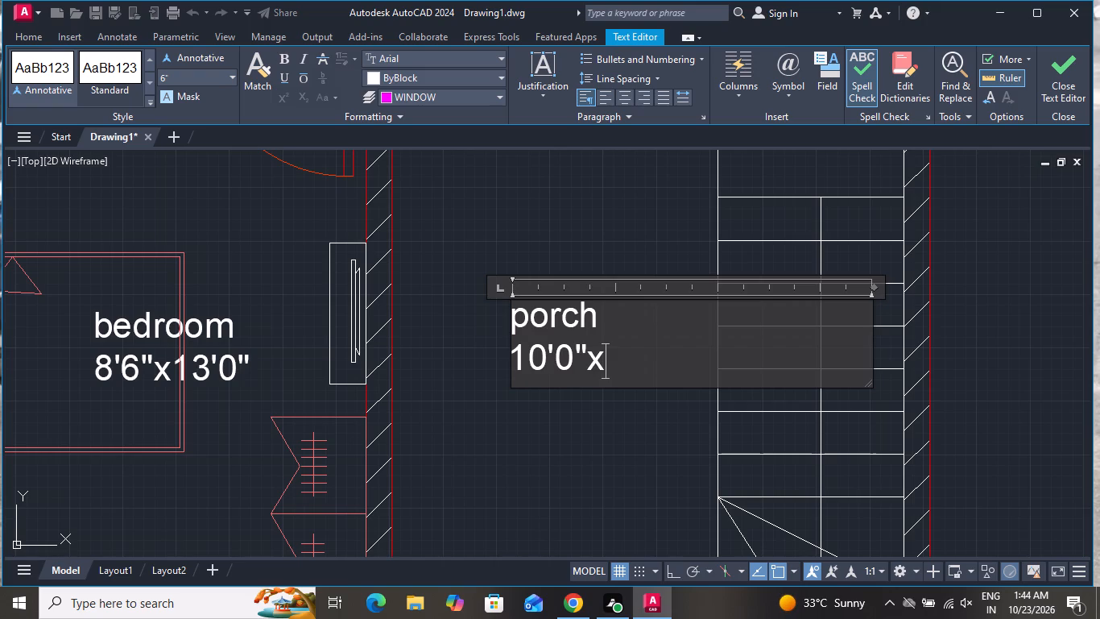
pyautogui.write('12')
pyautogui.press("'")
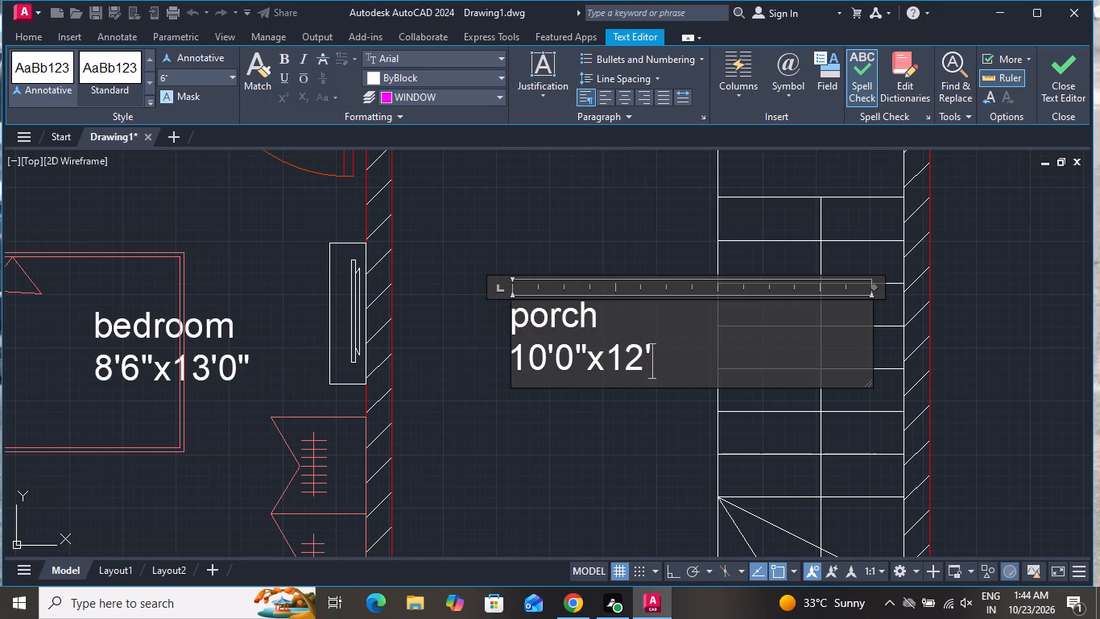
pyautogui.write('0"')
pyautogui.click(522, 468)
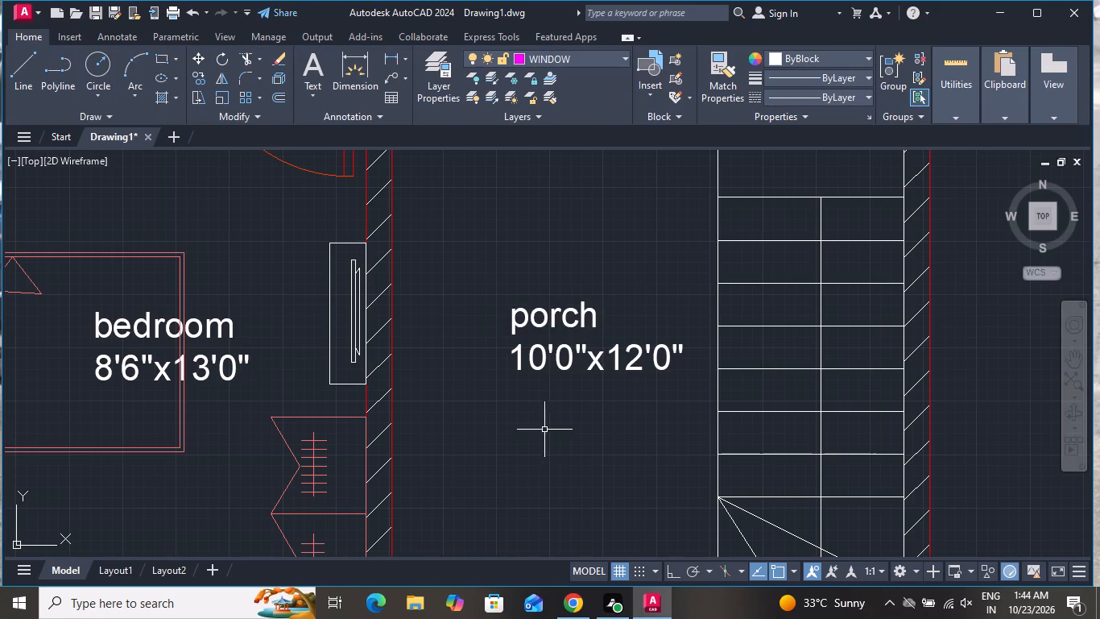
# Reopen the porch label and correct its size line to 10'0"x13'0".
pyautogui.scroll(-2, 545, 430)
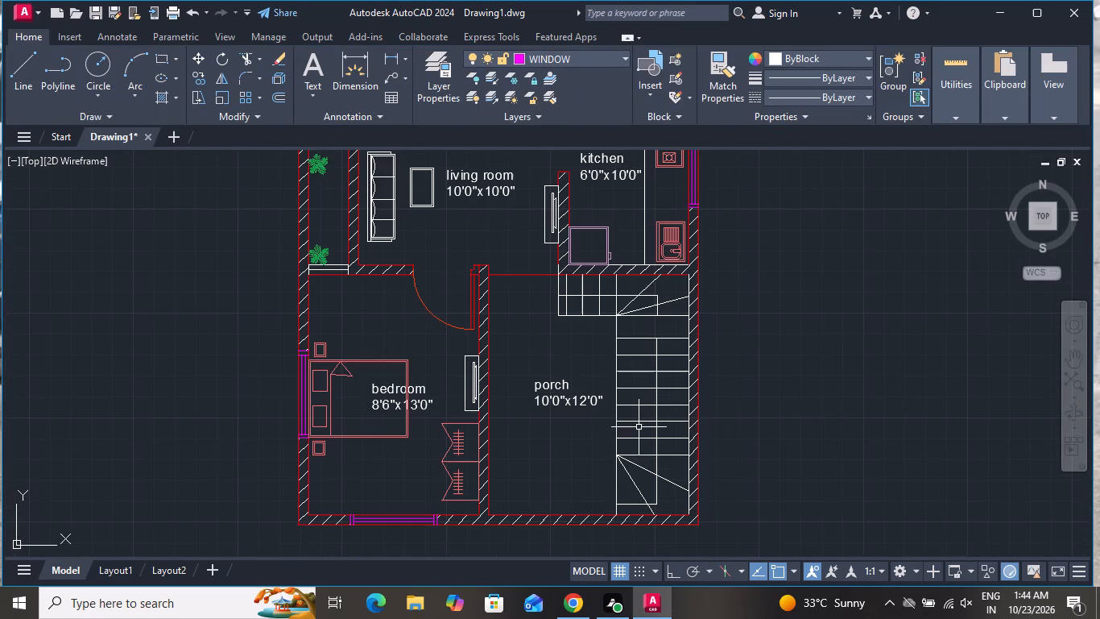
pyautogui.scroll(2, 593, 403)
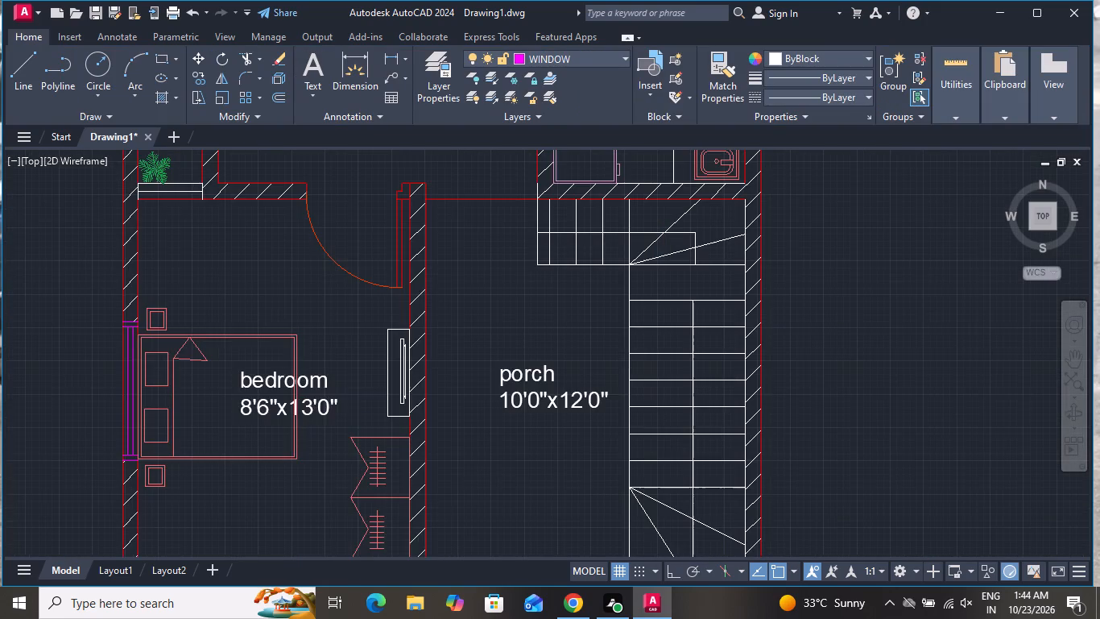
pyautogui.scroll(2, 595, 404)
pyautogui.doubleClick(614, 375)
pyautogui.doubleClick(600, 393)
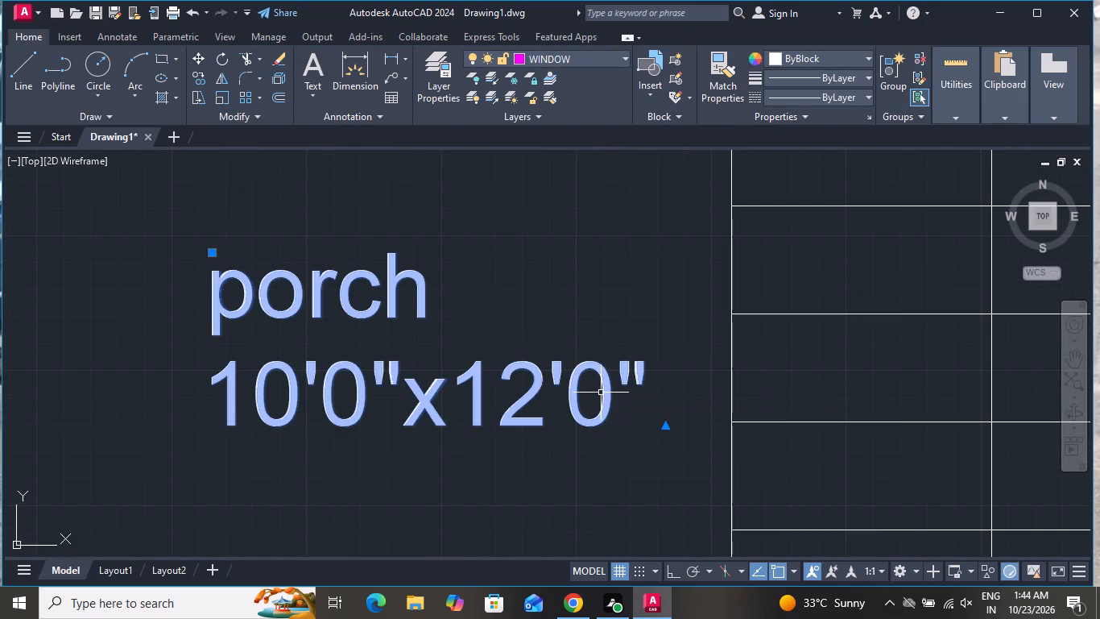
pyautogui.doubleClick(601, 393)
pyautogui.moveTo(601, 393); pyautogui.dragTo(573, 442)
pyautogui.doubleClick(573, 442)
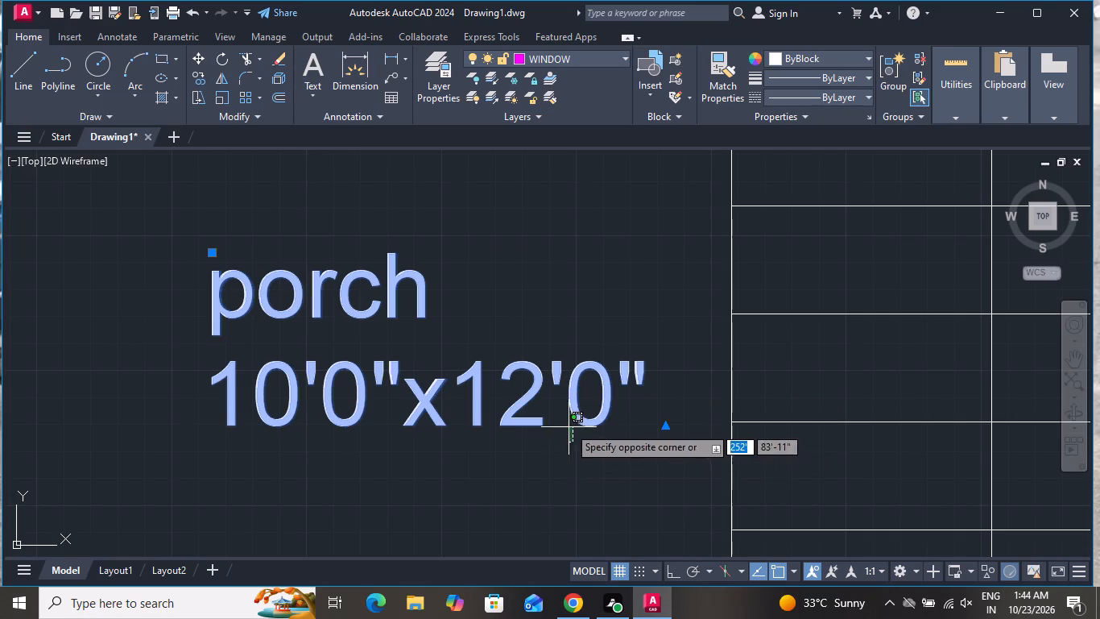
pyautogui.doubleClick(560, 413)
pyautogui.press('Escape')
pyautogui.scroll(-2, 560, 413)
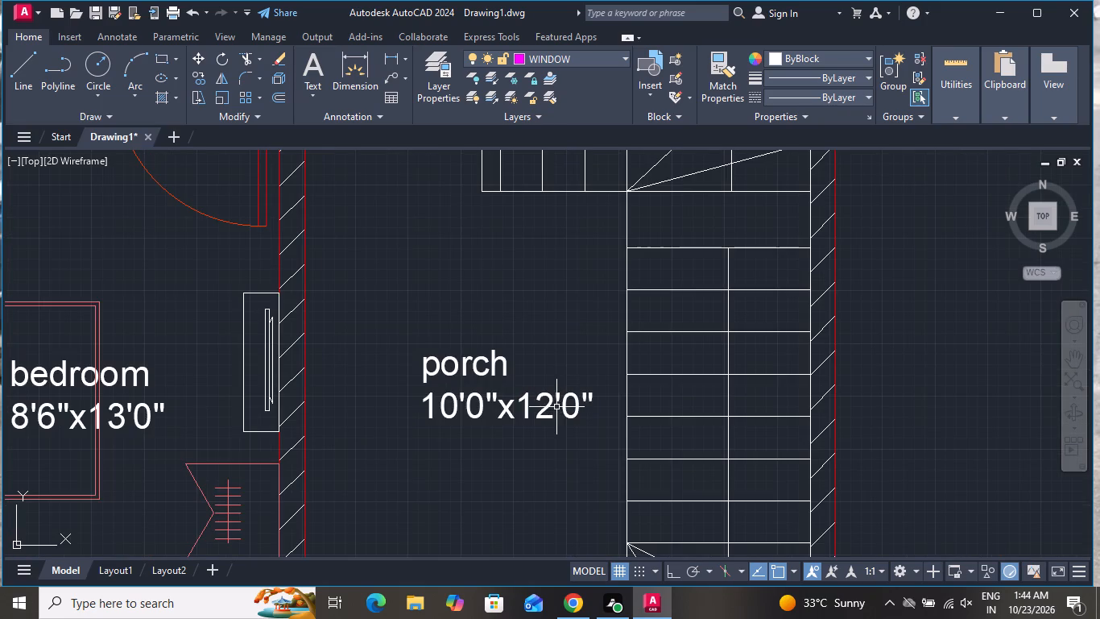
pyautogui.doubleClick(554, 405)
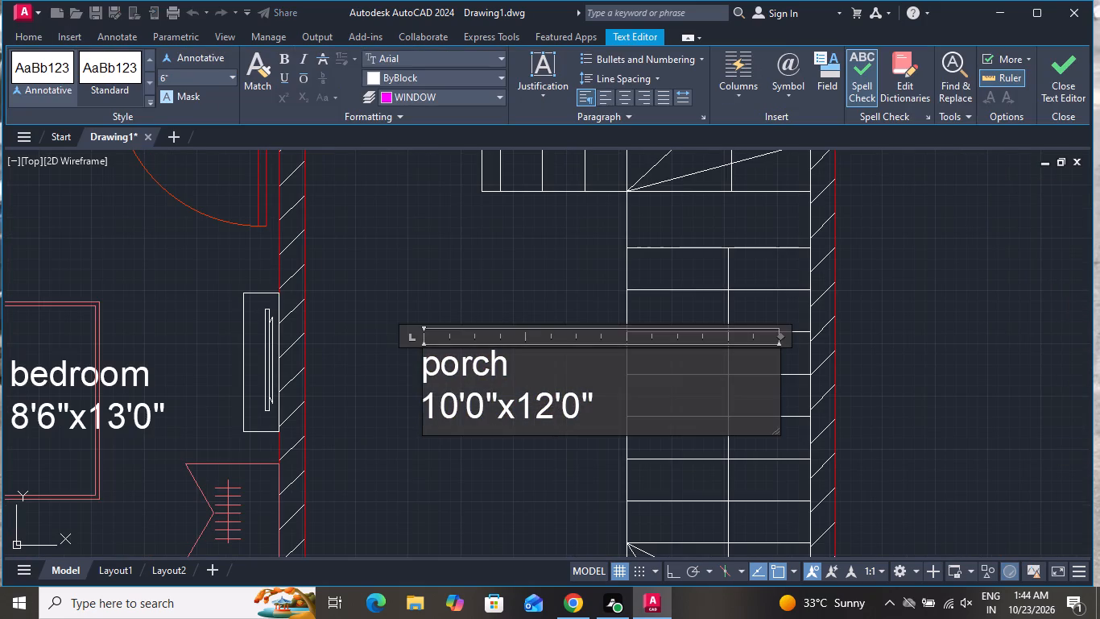
pyautogui.press('BackSpace')
pyautogui.press('3')
pyautogui.click(480, 465)
# Add a linear dimension for the coloured ground floor plan's overall width, placed just above the upper exterior wall.
pyautogui.scroll(-2, 483, 449)
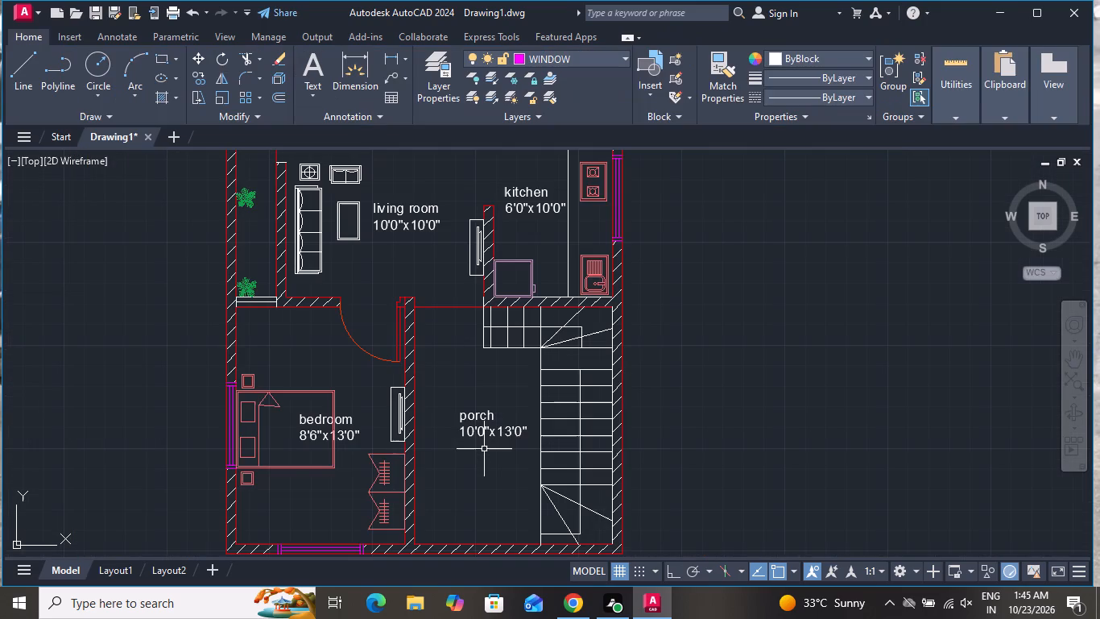
pyautogui.scroll(-1, 484, 449)
pyautogui.scroll(-1, 523, 272)
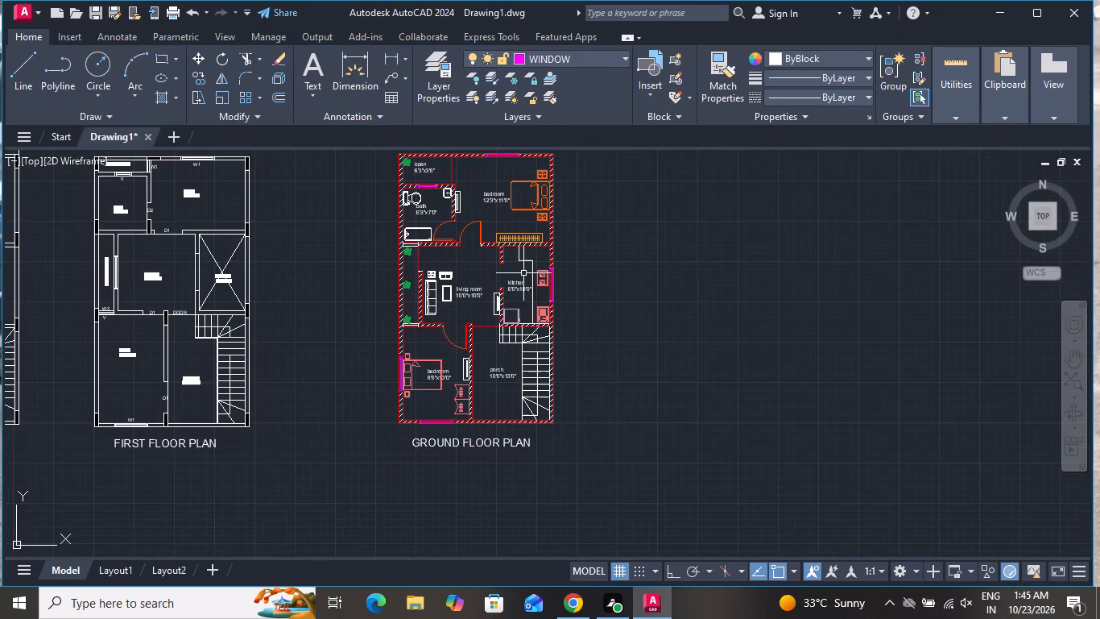
pyautogui.scroll(-1, 533, 264)
pyautogui.scroll(1, 507, 195)
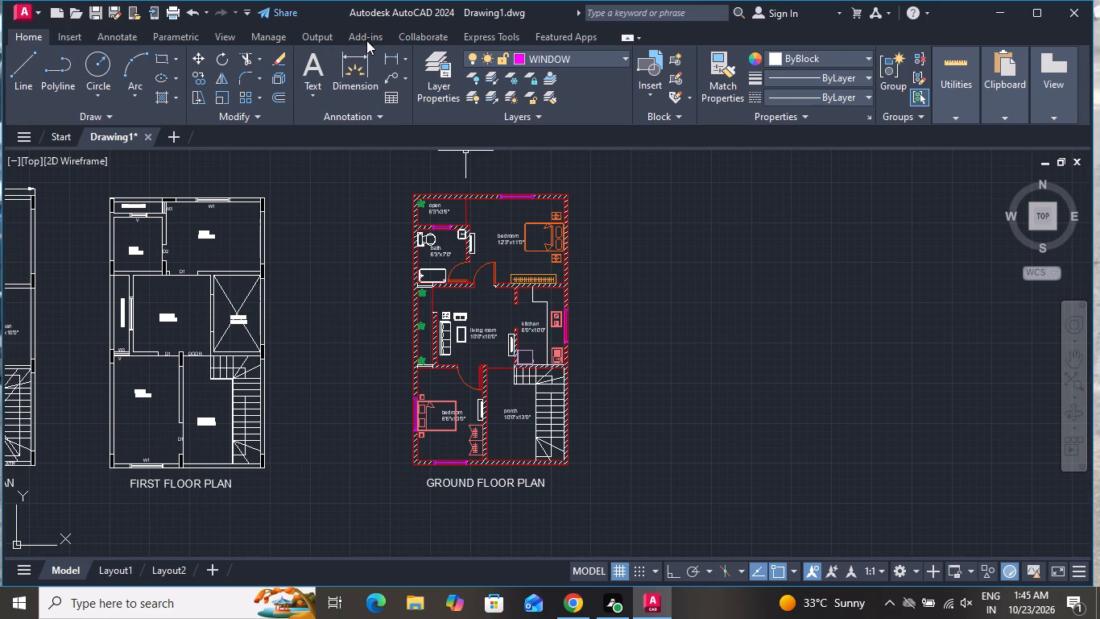
pyautogui.click(386, 56)
pyautogui.scroll(3, 405, 163)
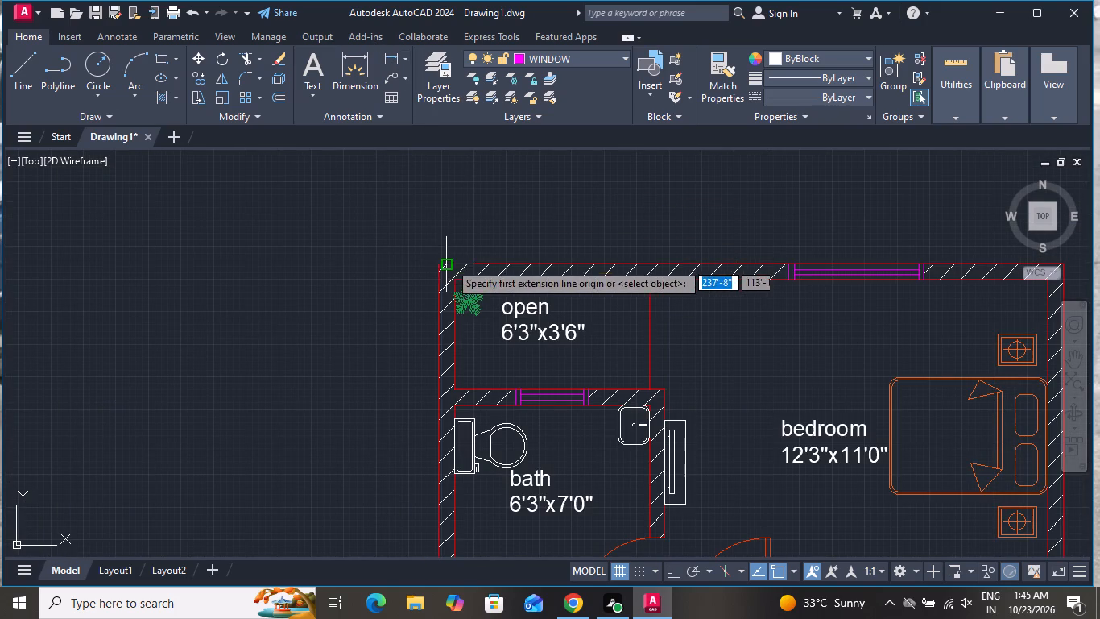
pyautogui.click(441, 260)
pyautogui.scroll(-3, 575, 203)
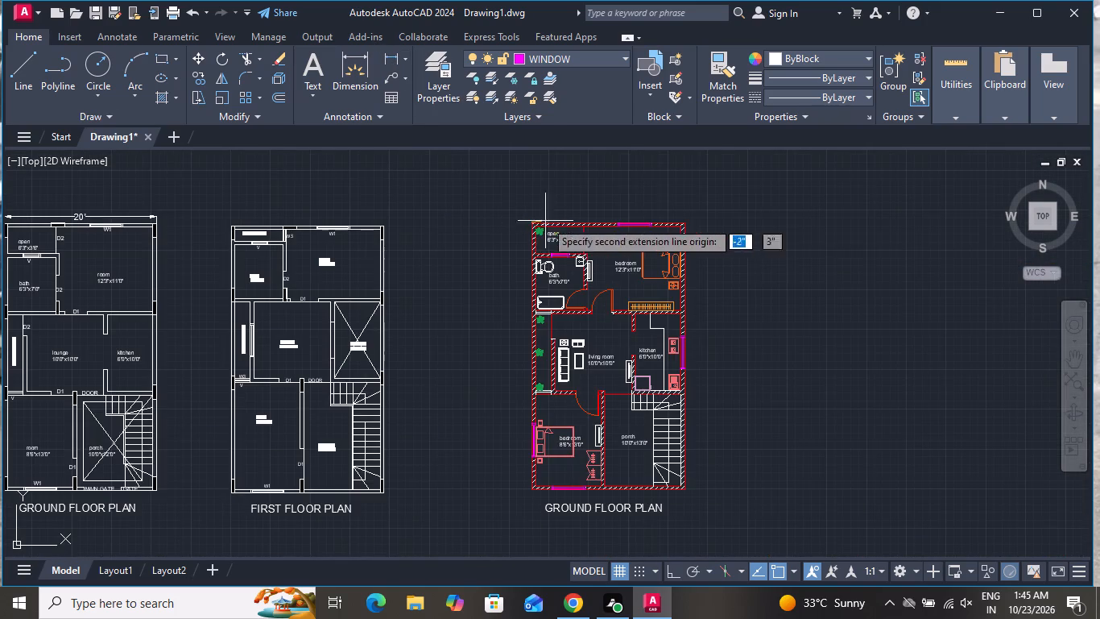
pyautogui.scroll(4, 677, 214)
pyautogui.click(720, 263)
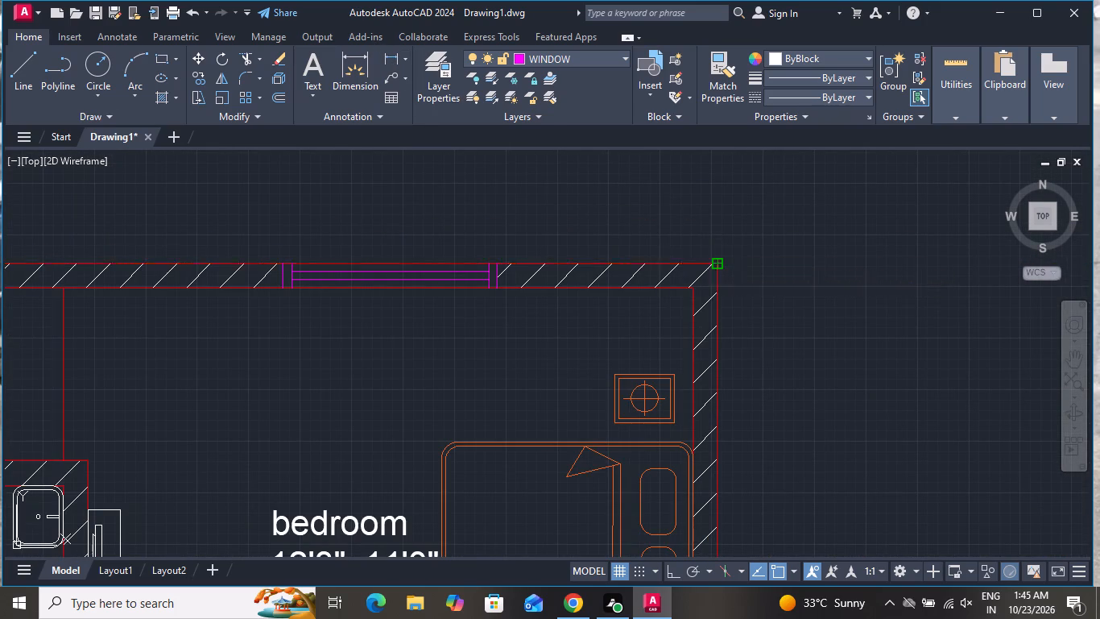
pyautogui.click(713, 217)
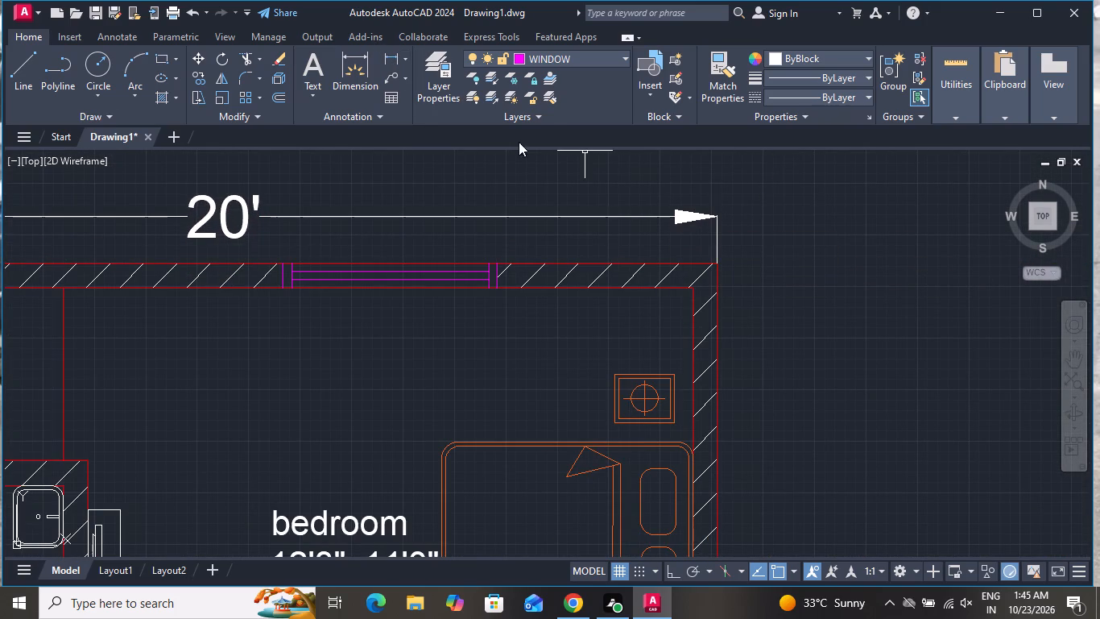
# Add a linear dimension for the plan's overall length, placed just outside the exterior wall beside the bath and lower bedroom.
pyautogui.click(389, 53)
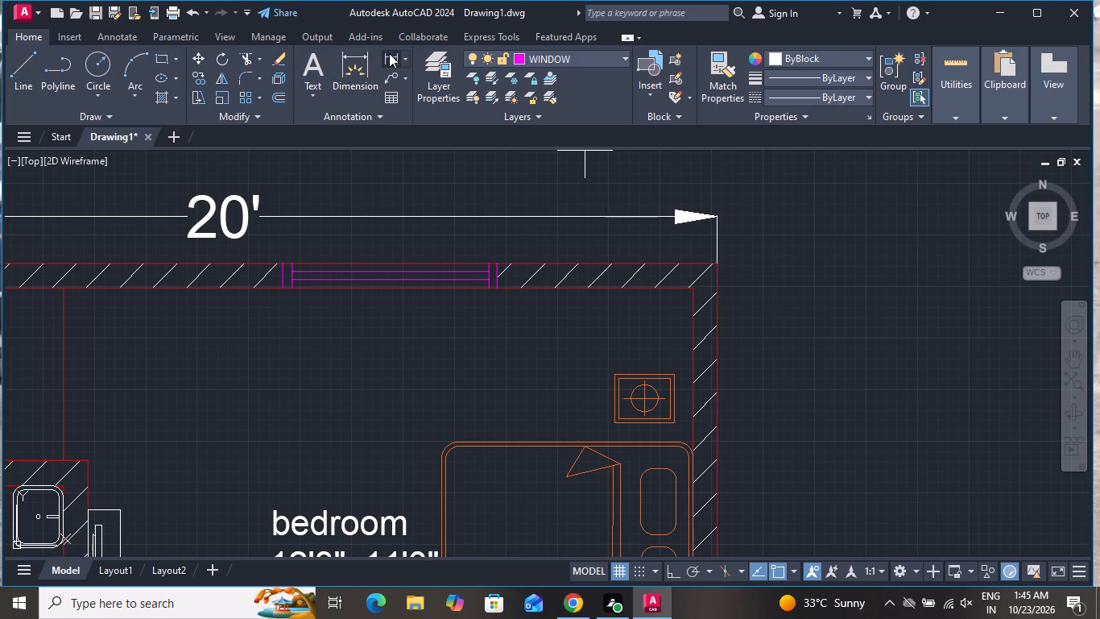
pyautogui.scroll(-6, 473, 108)
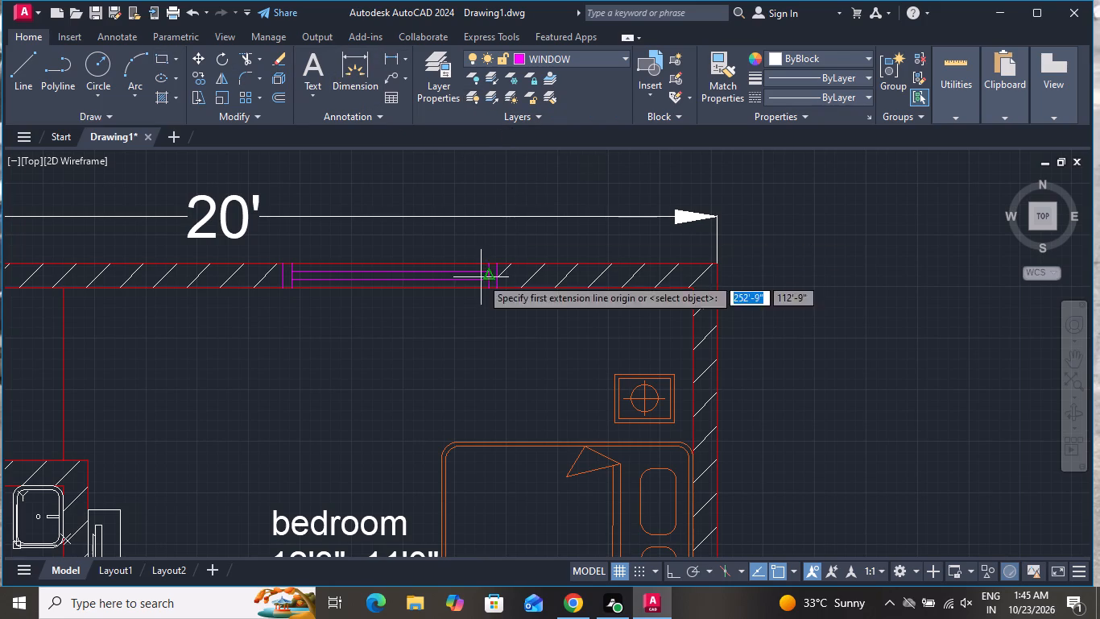
pyautogui.scroll(-4, 521, 272)
pyautogui.scroll(3, 475, 276)
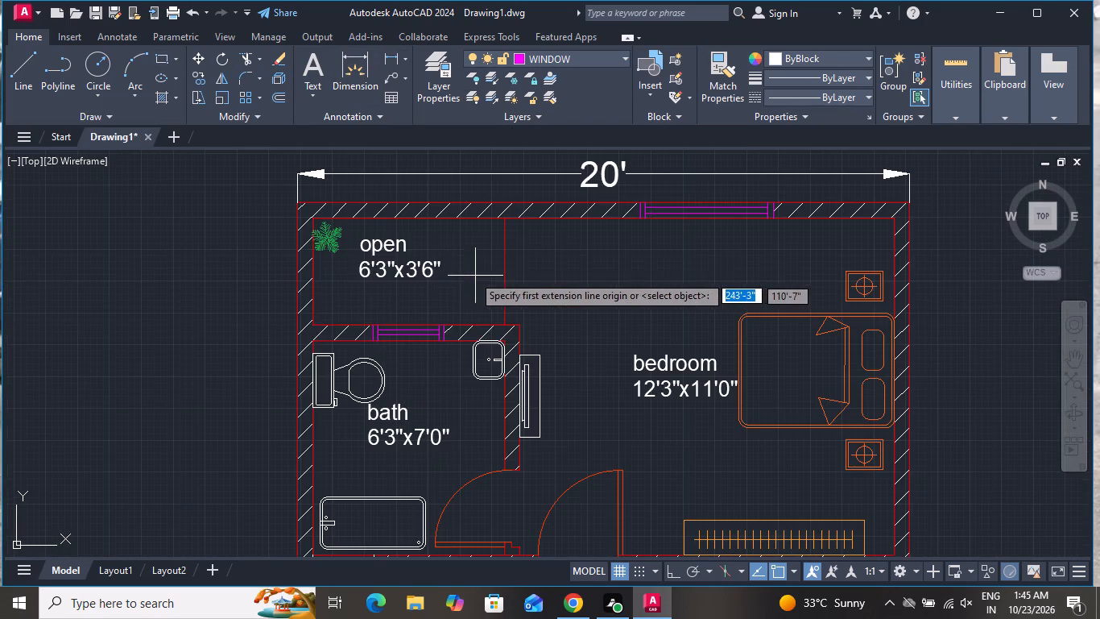
pyautogui.click(299, 201)
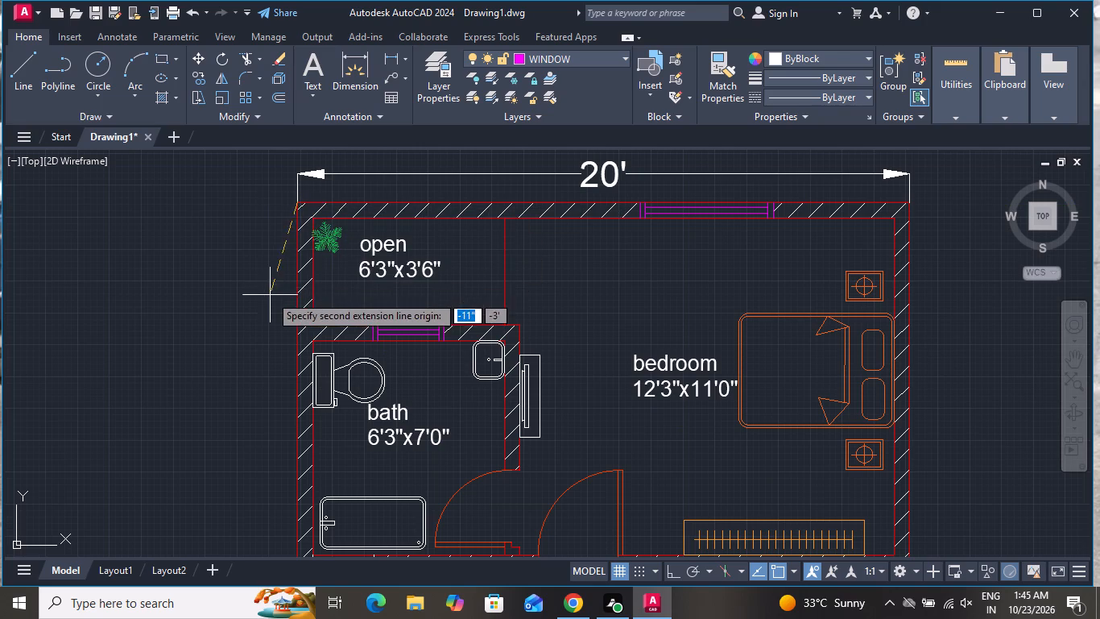
pyautogui.scroll(-5, 267, 297)
pyautogui.scroll(5, 316, 356)
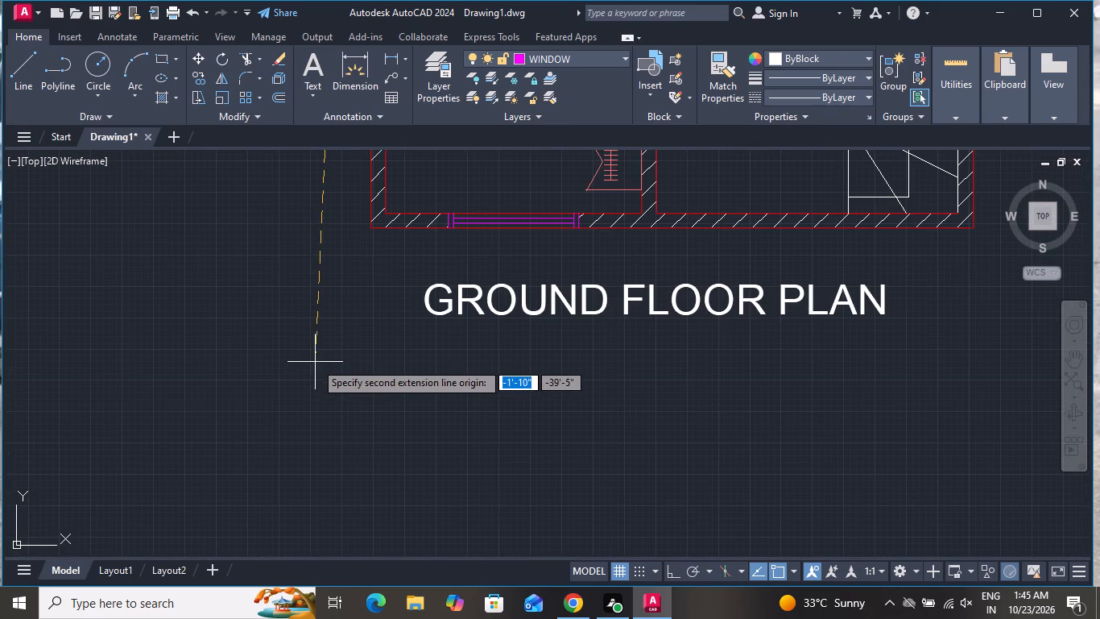
pyautogui.click(370, 231)
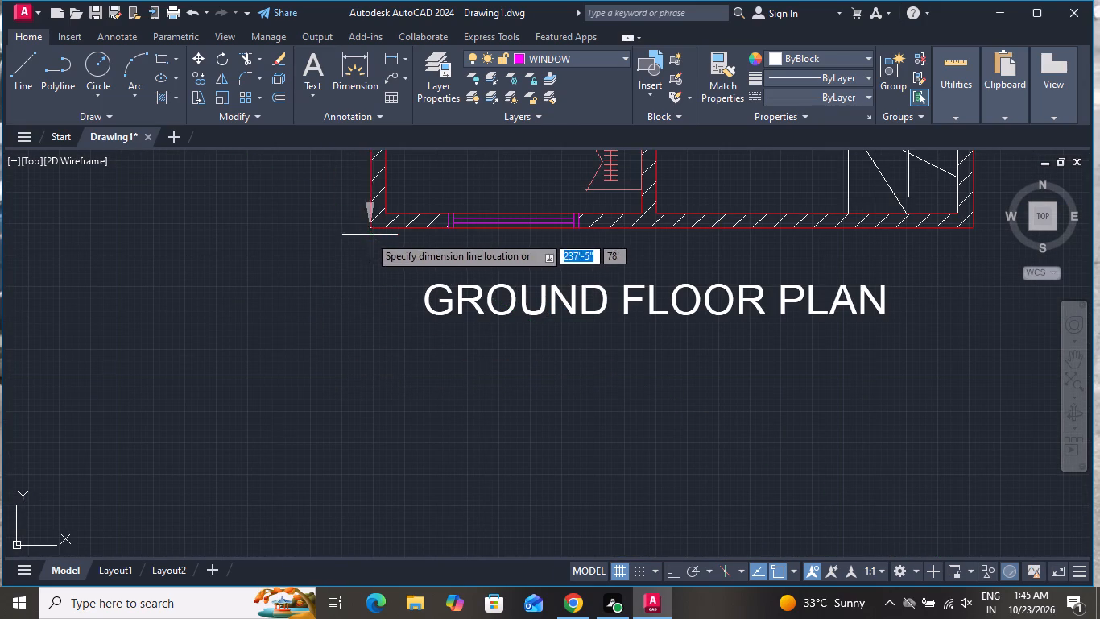
pyautogui.click(337, 247)
# Look over the coloured ground floor plan, checking its overall dimensions, room labels and fixtures.
pyautogui.scroll(-4, 384, 275)
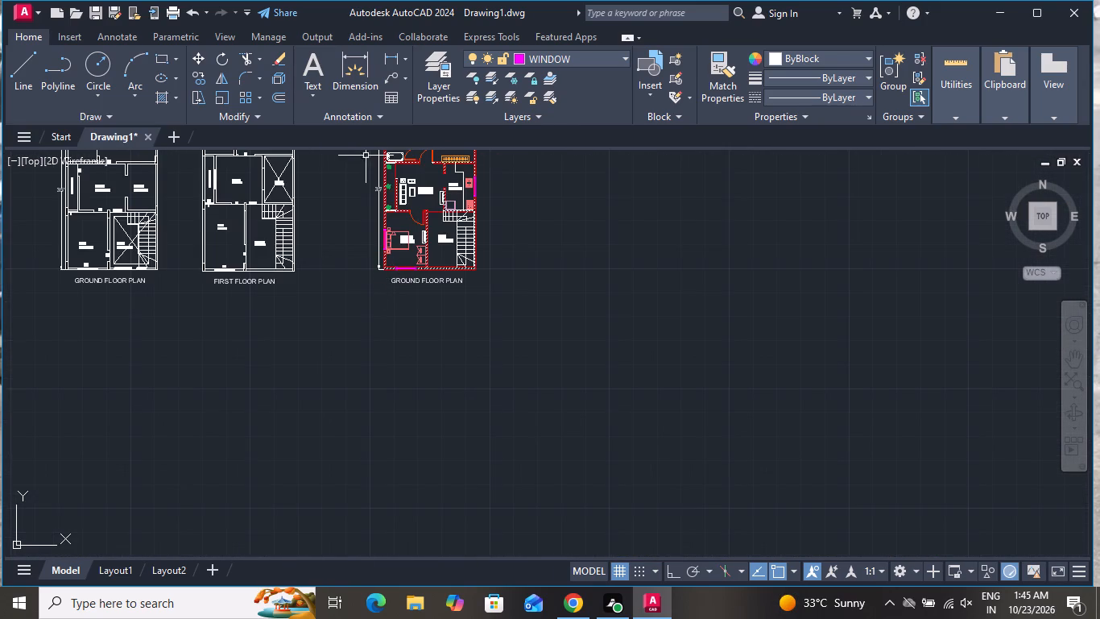
pyautogui.scroll(4, 371, 165)
pyautogui.scroll(-2, 387, 197)
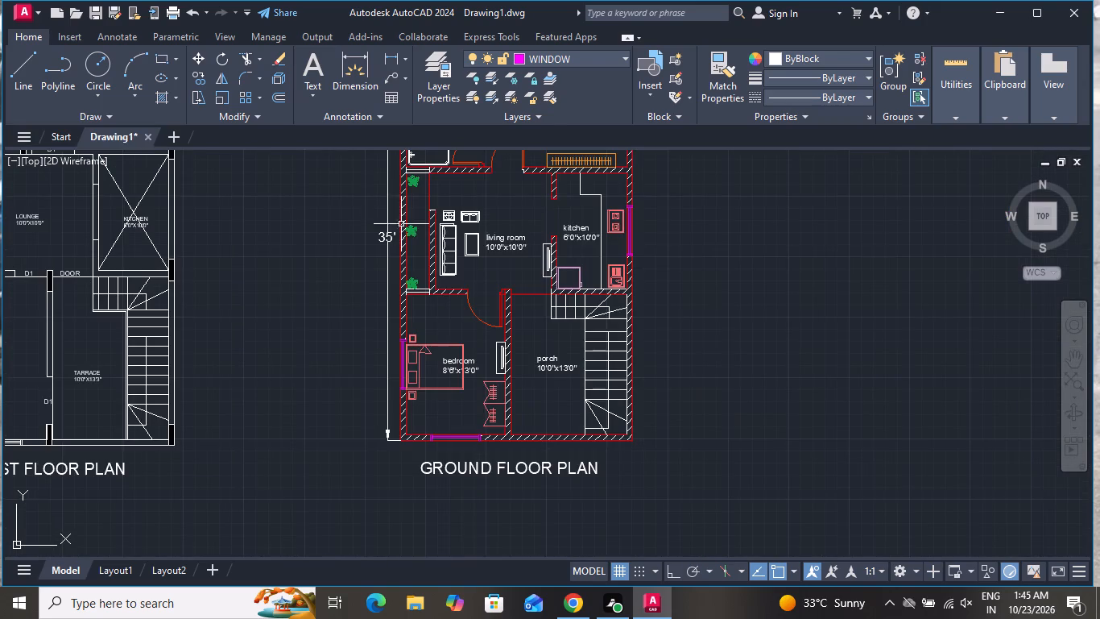
pyautogui.scroll(-3, 407, 234)
pyautogui.scroll(1, 438, 173)
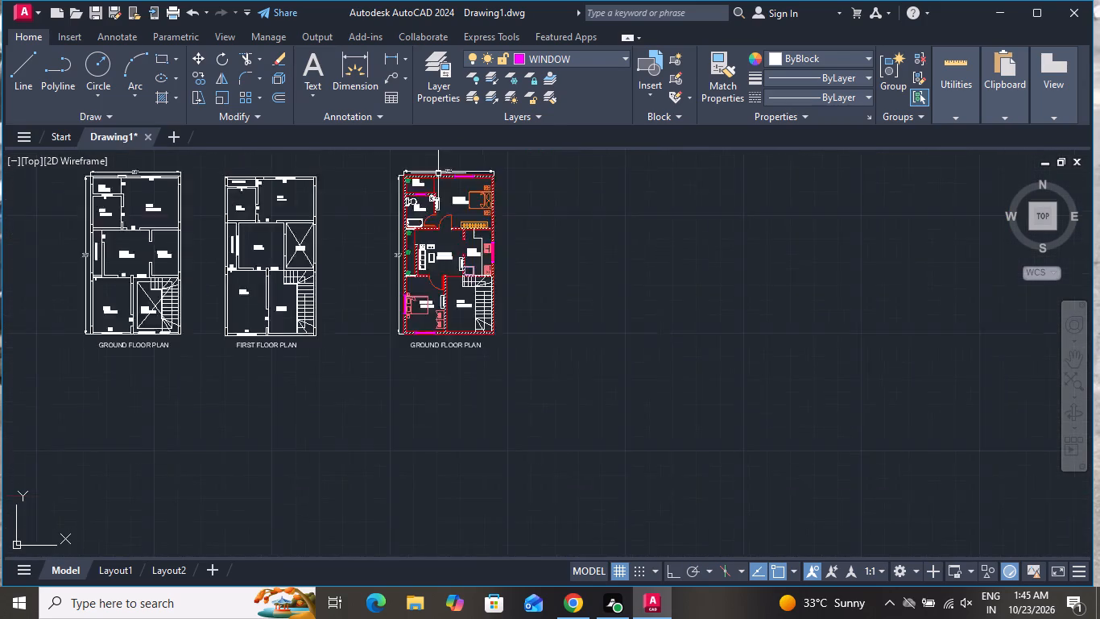
pyautogui.scroll(3, 438, 173)
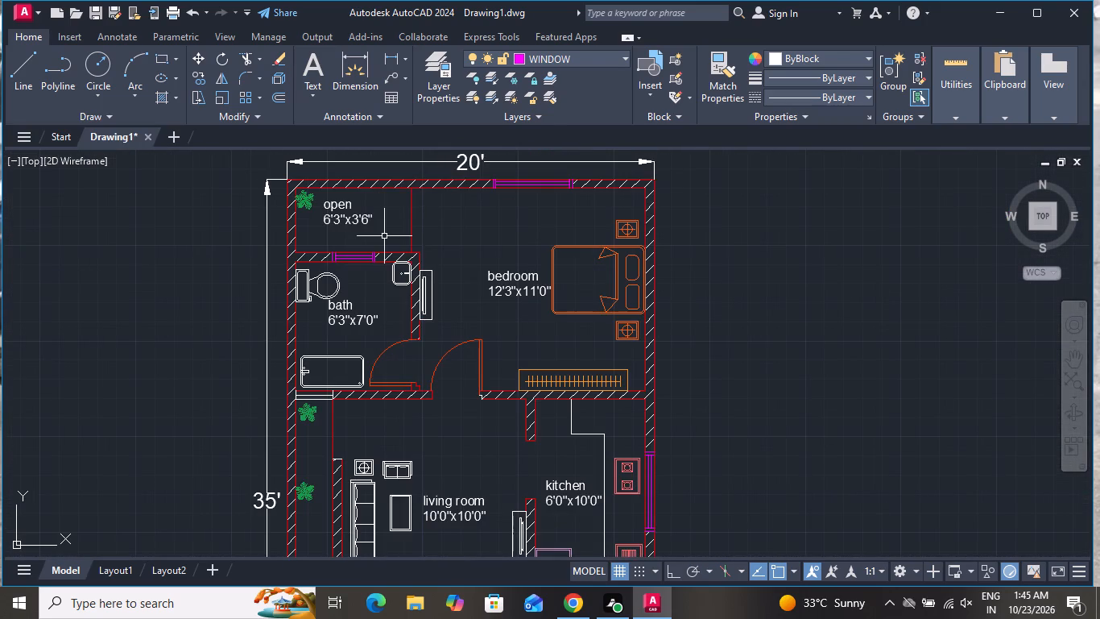
pyautogui.scroll(1, 383, 236)
pyautogui.scroll(-1, 402, 222)
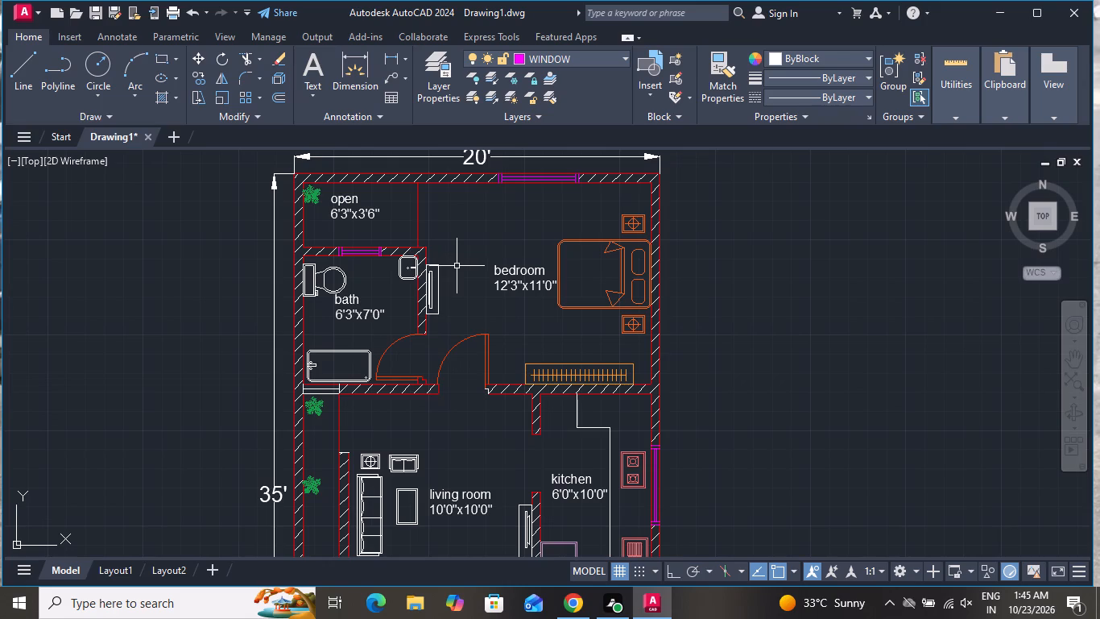
pyautogui.scroll(-2, 457, 266)
pyautogui.scroll(1, 486, 322)
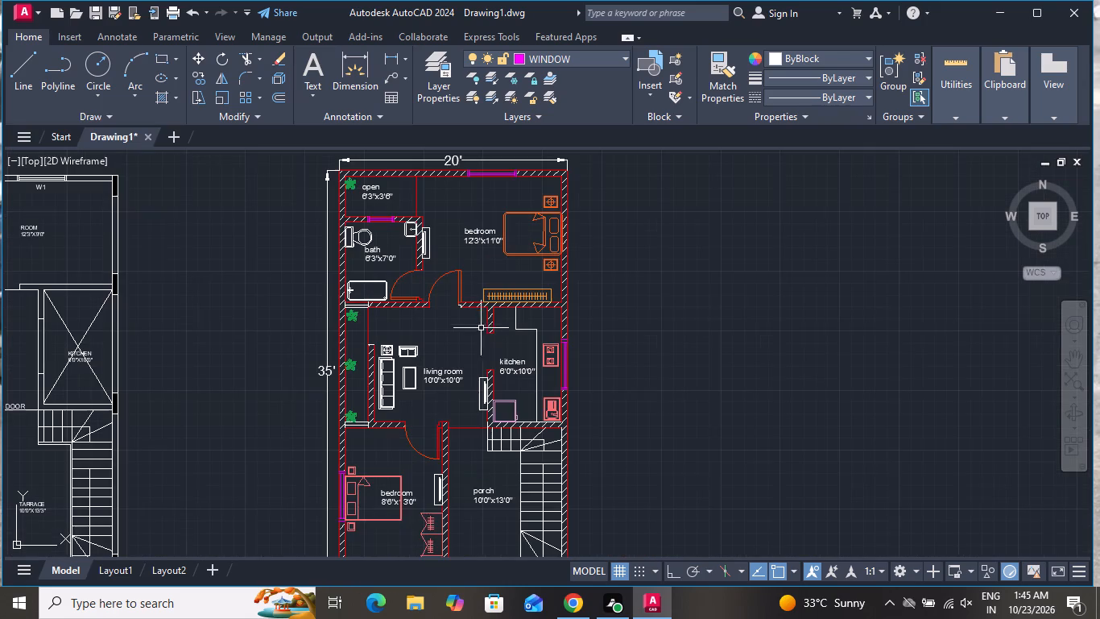
# Copy the kitchen label to the empty space outside the plan, beyond the overall length dimension.
pyautogui.scroll(1, 465, 372)
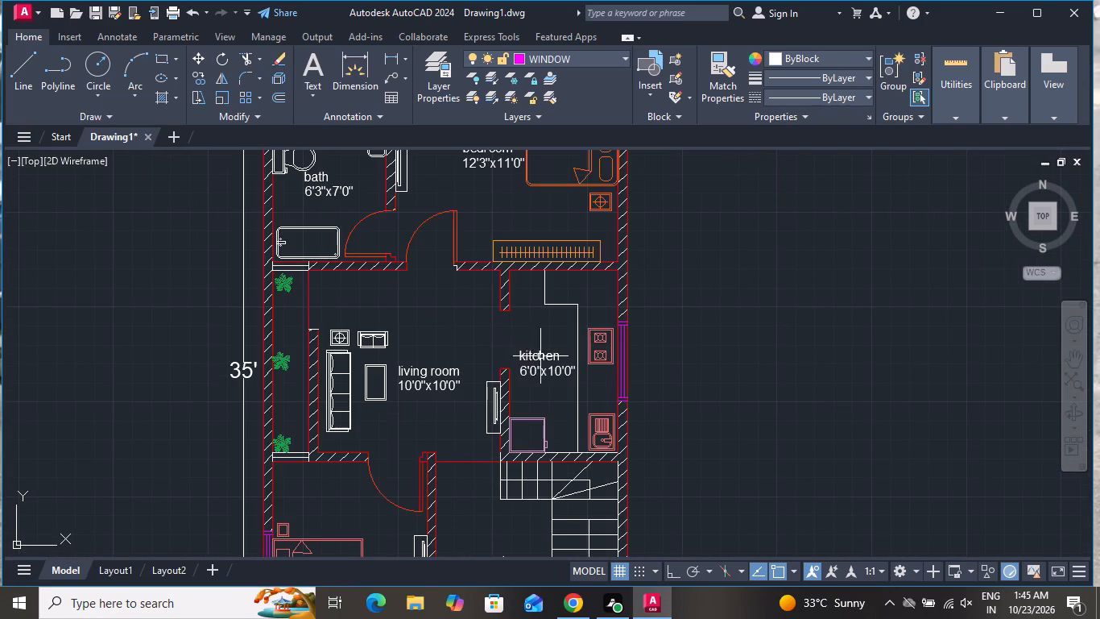
pyautogui.click(542, 356)
pyautogui.click(199, 80)
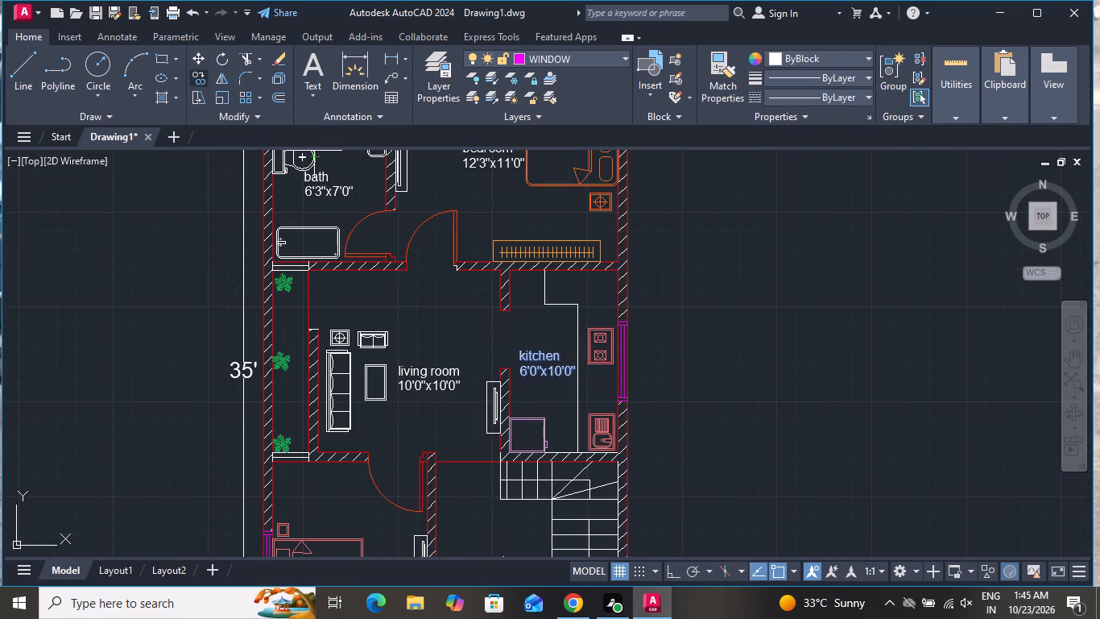
pyautogui.click(531, 361)
pyautogui.click(89, 328)
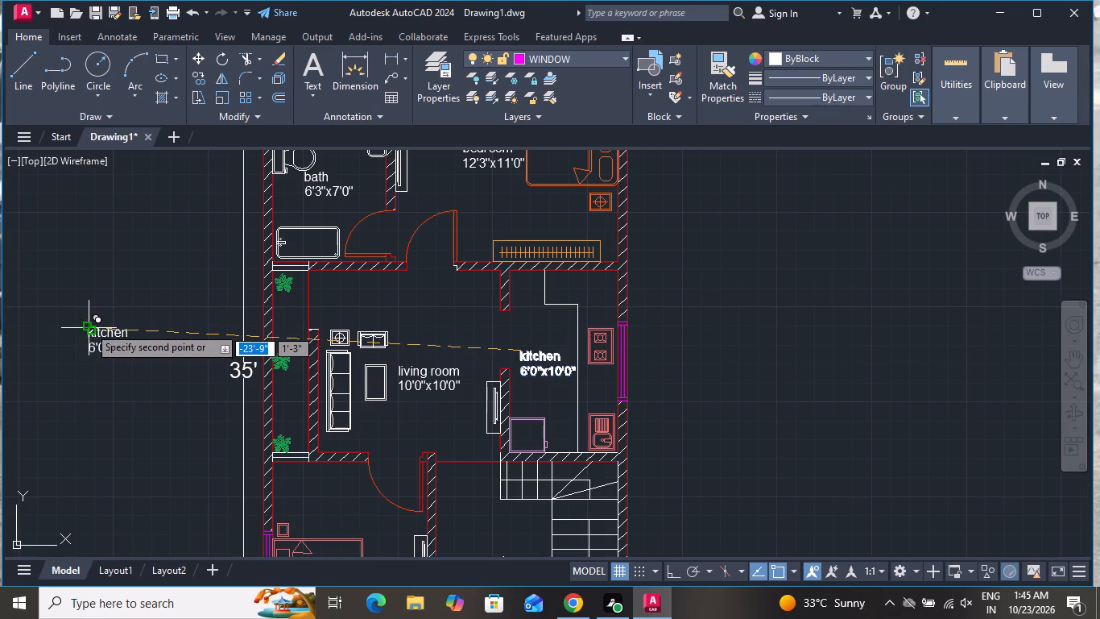
pyautogui.rightClick(91, 323)
pyautogui.click(137, 356)
# Open the copied kitchen label and replace its name line with open 2'0" wide.
pyautogui.scroll(3, 69, 353)
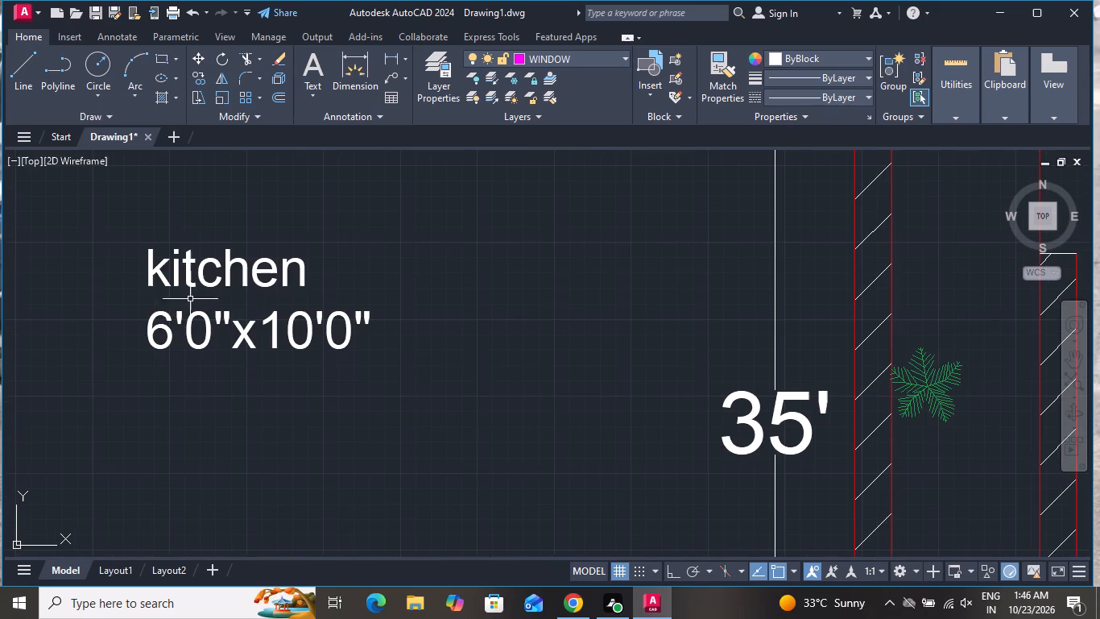
pyautogui.doubleClick(305, 272)
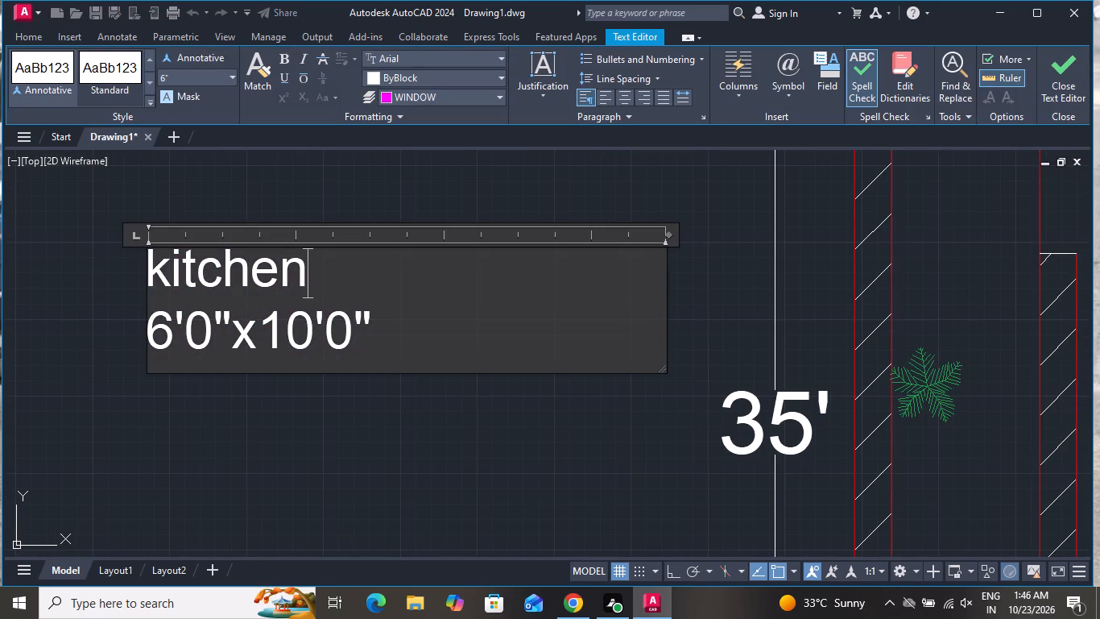
pyautogui.press('BackSpace')
pyautogui.press('BackSpace')
pyautogui.press('BackSpace')
pyautogui.press('BackSpace')
pyautogui.press('BackSpace')
pyautogui.press('BackSpace')
pyautogui.press('BackSpace')
pyautogui.press('BackSpace')
pyautogui.press('BackSpace')
pyautogui.press('BackSpace')
pyautogui.press('BackSpace')
pyautogui.press('BackSpace')
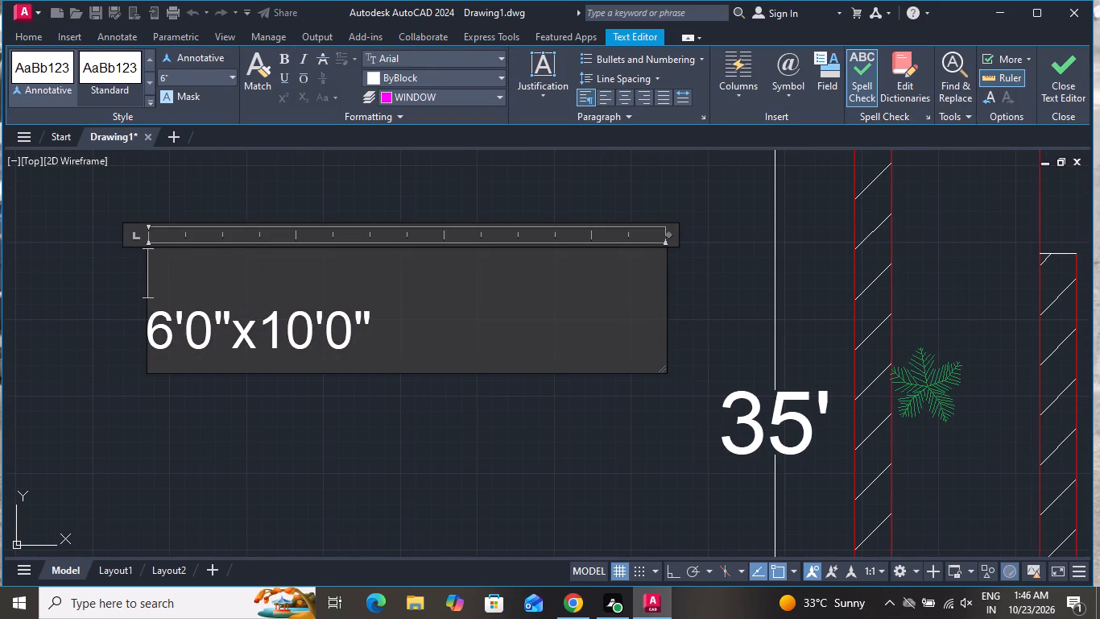
pyautogui.write('op')
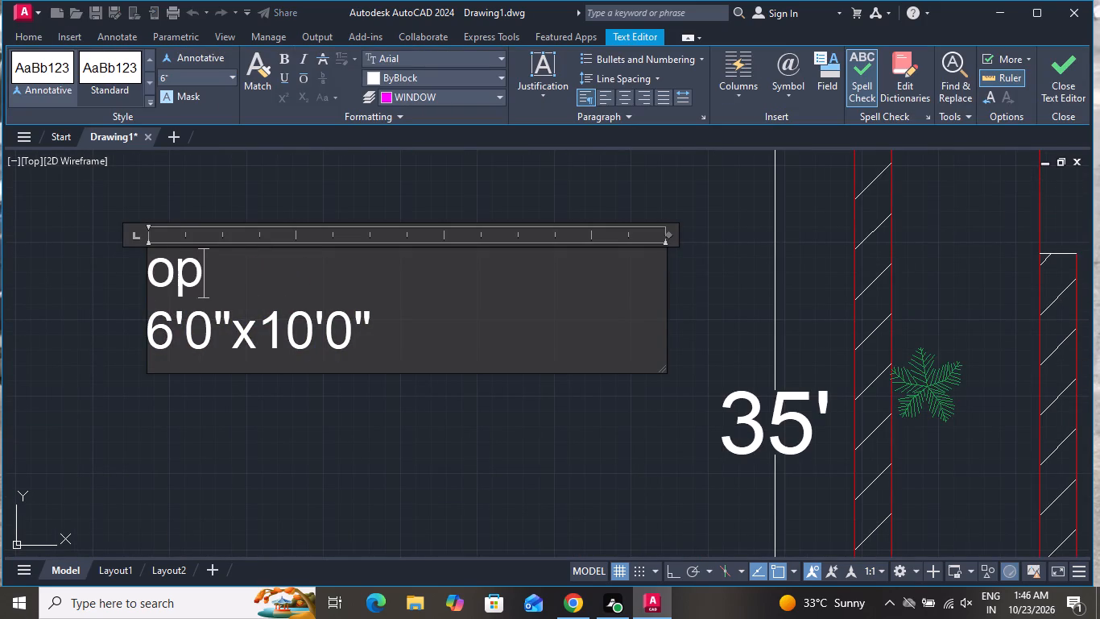
pyautogui.write('en')
pyautogui.press('space')
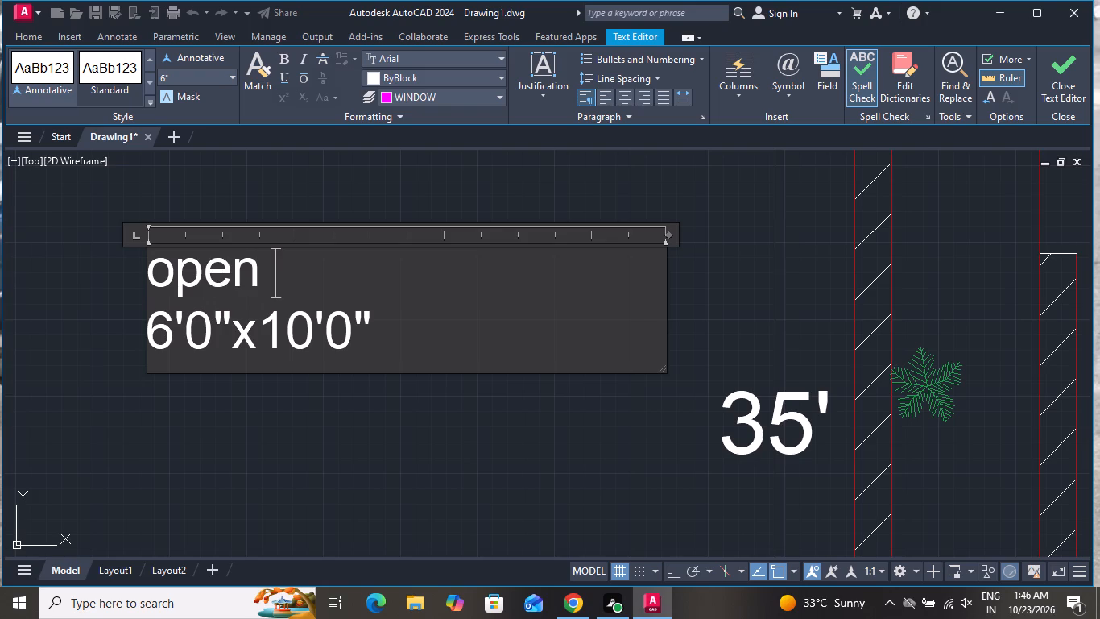
pyautogui.write("2'")
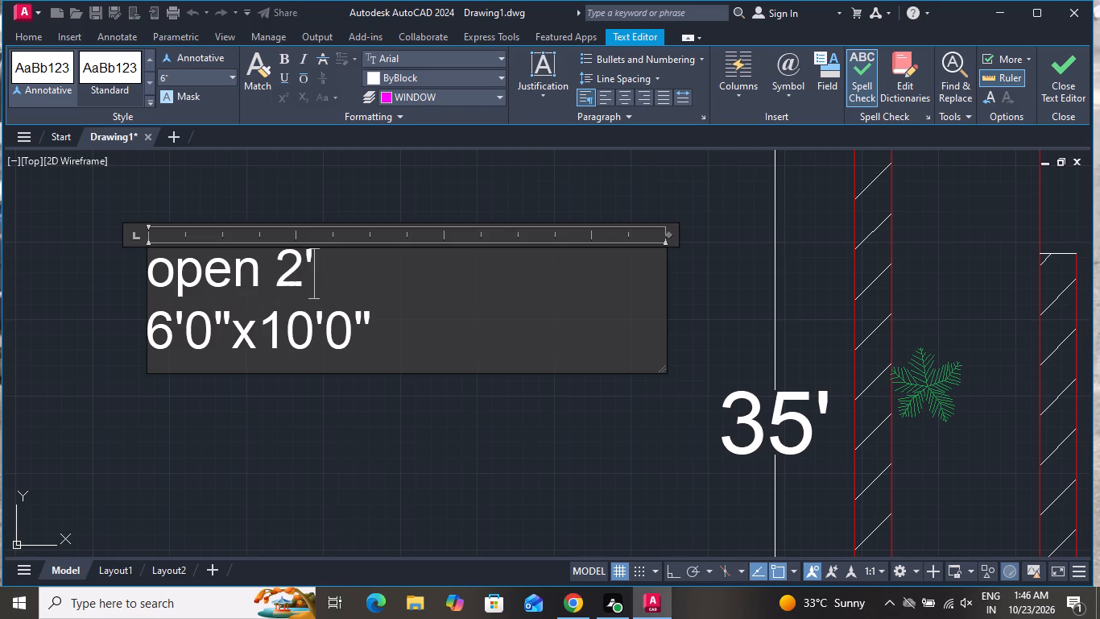
pyautogui.press('0')
pyautogui.hotkey('shift', '"')
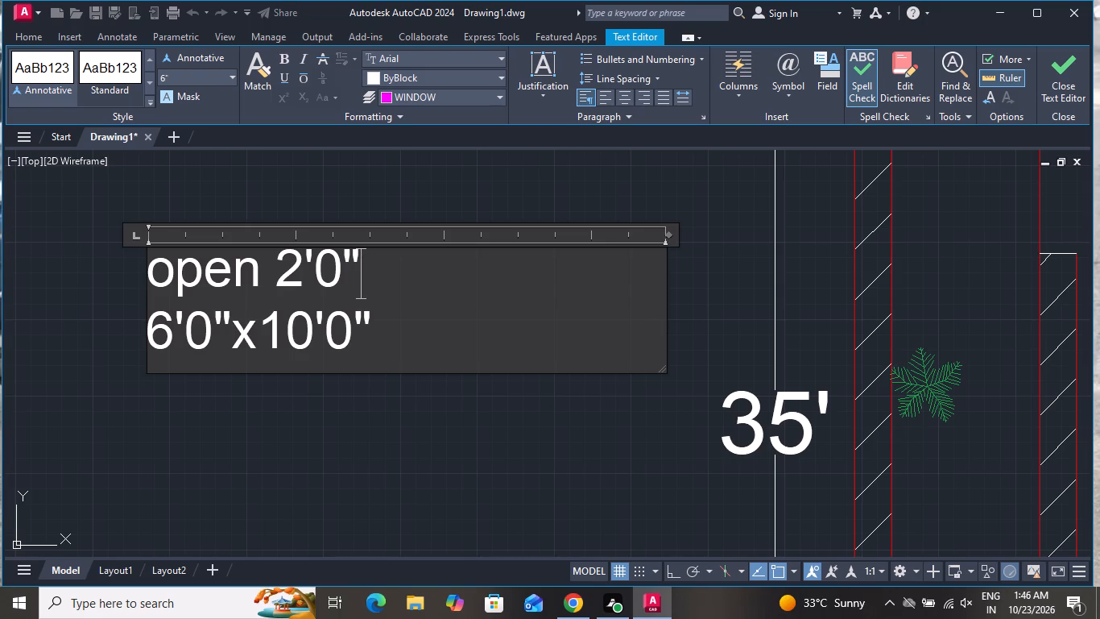
pyautogui.press('space')
pyautogui.write('widw')
pyautogui.press('BackSpace')
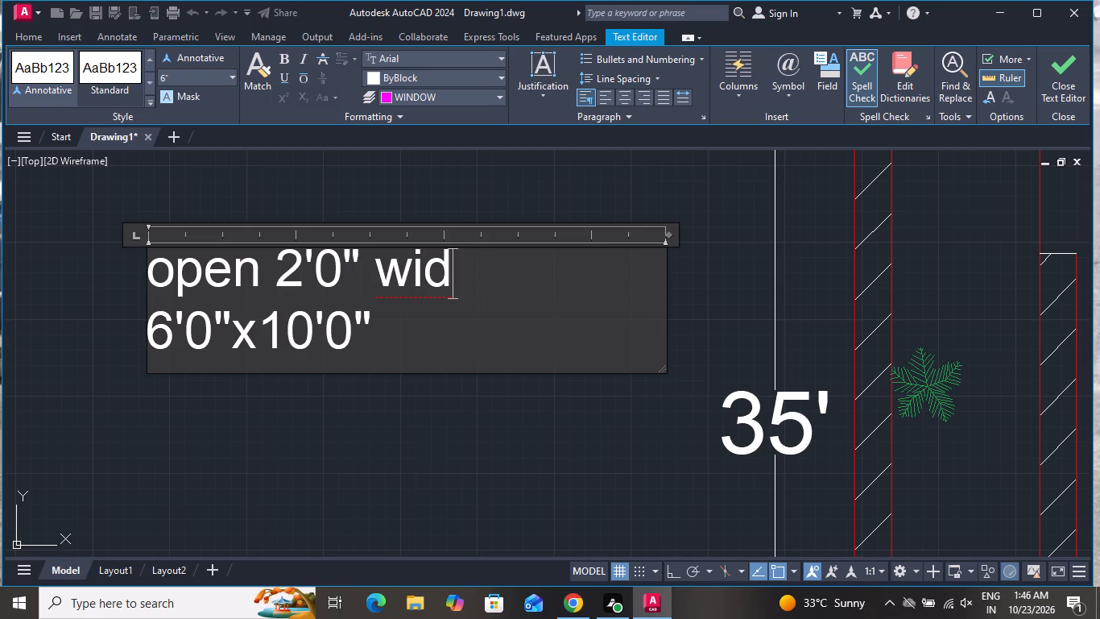
pyautogui.press('e')
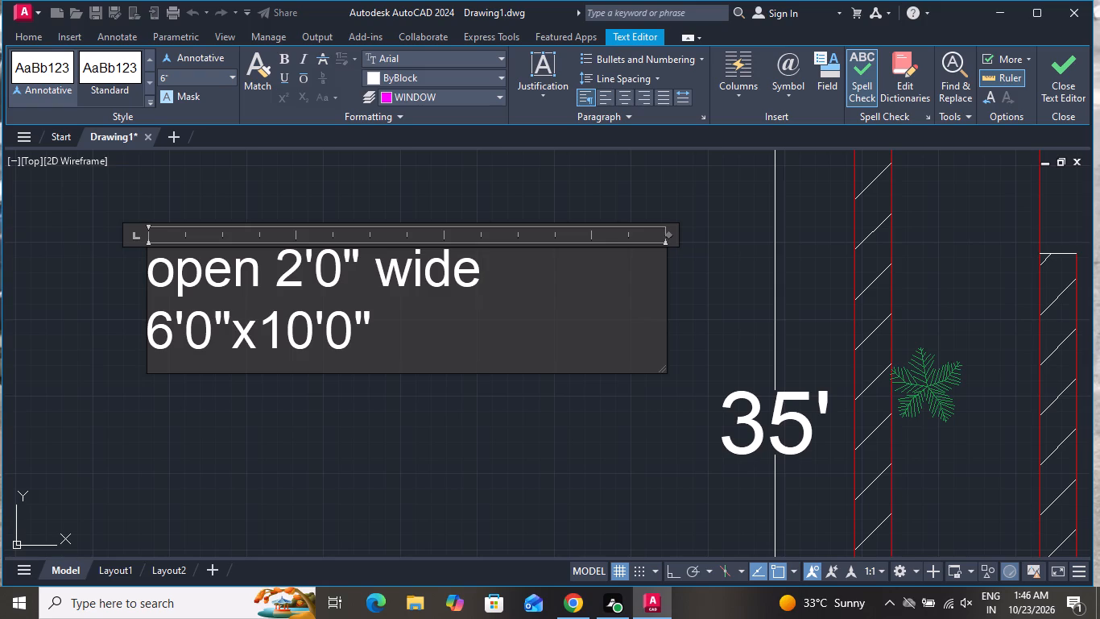
# Delete the size line from the copied label so that only open 2'0" wide remains, and finish editing it.
pyautogui.click(417, 349)
pyautogui.press('BackSpace')
pyautogui.press('BackSpace')
pyautogui.press('BackSpace')
pyautogui.press('BackSpace')
pyautogui.press('BackSpace')
pyautogui.press('BackSpace')
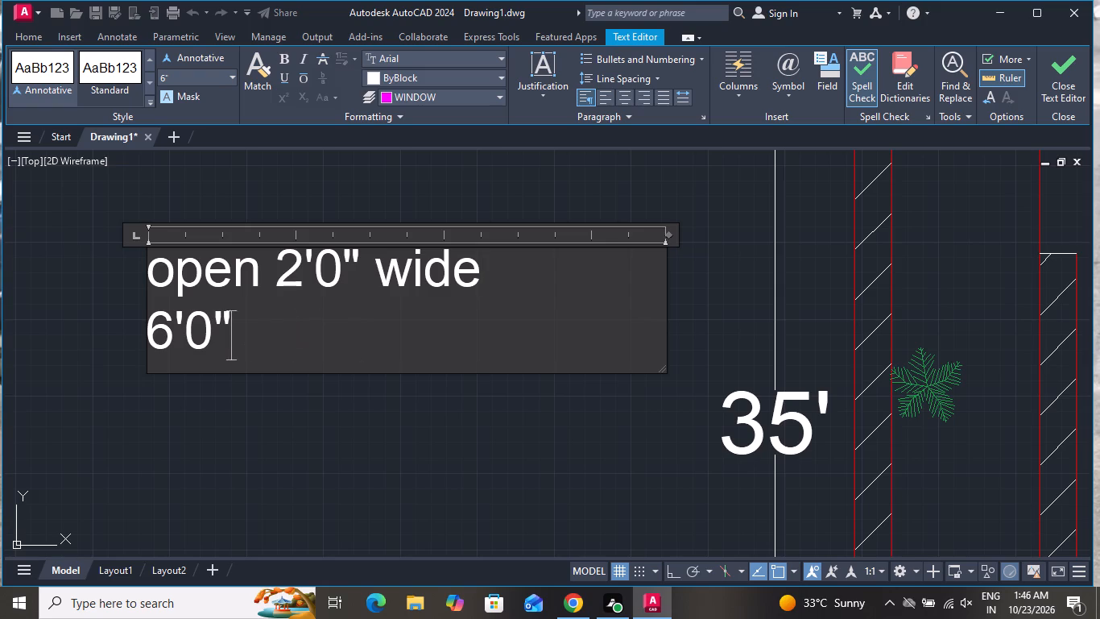
pyautogui.press('BackSpace')
pyautogui.press('BackSpace')
pyautogui.press('BackSpace')
pyautogui.press('BackSpace')
pyautogui.press('BackSpace')
pyautogui.press('BackSpace')
pyautogui.press('BackSpace')
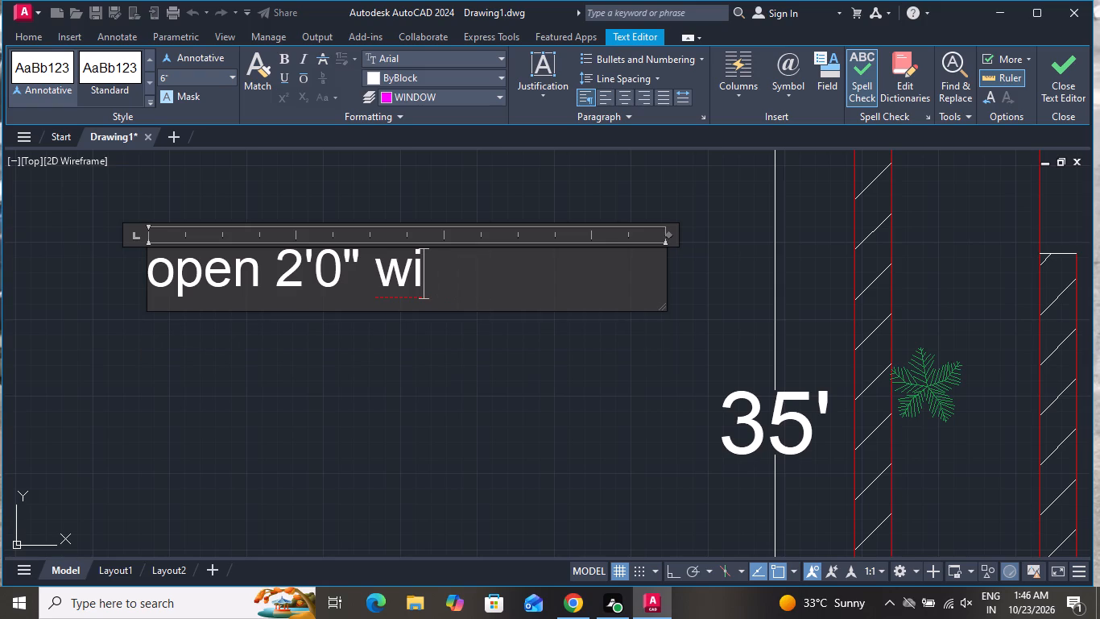
pyautogui.write('de')
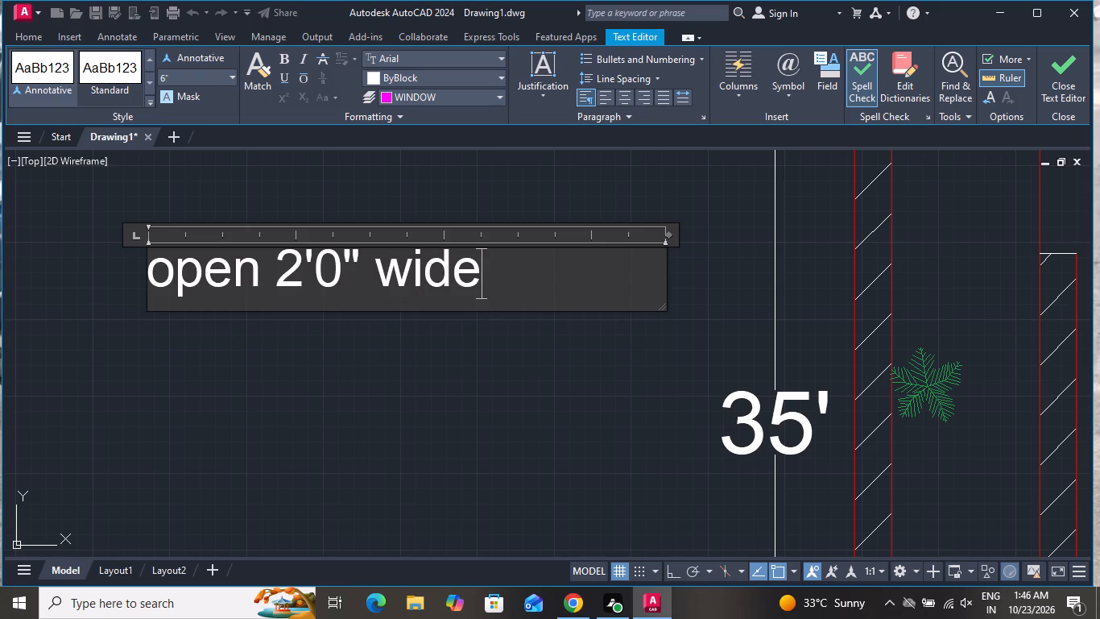
pyautogui.click(354, 370)
# Rotate the open 2'0" wide label 90 degrees clockwise, using Ortho mode.
pyautogui.scroll(-2, 388, 385)
pyautogui.click(423, 354)
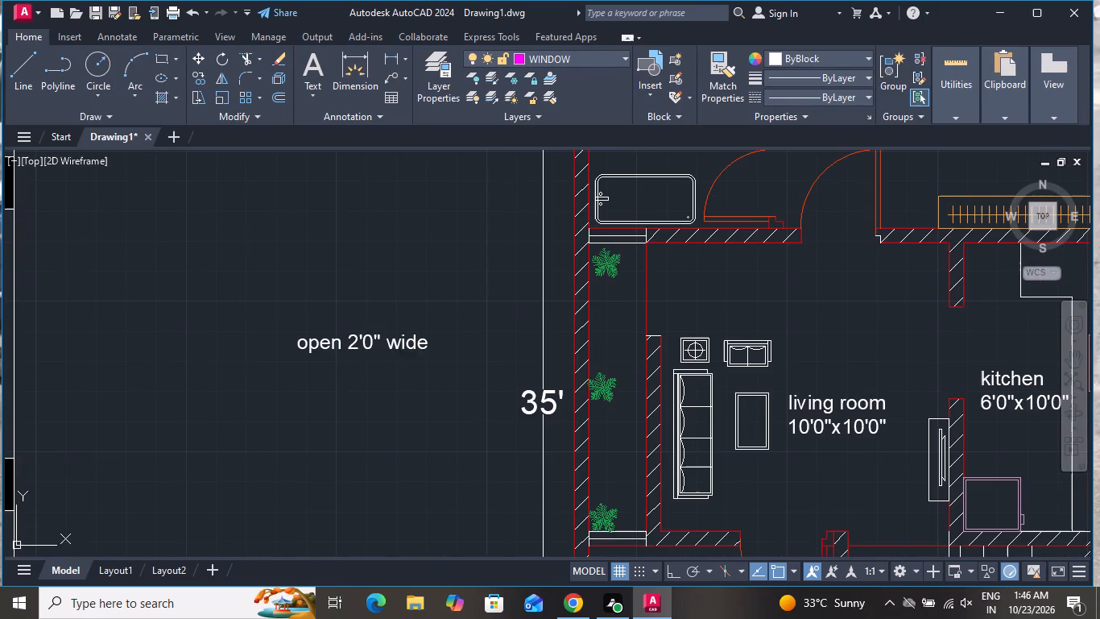
pyautogui.click(415, 345)
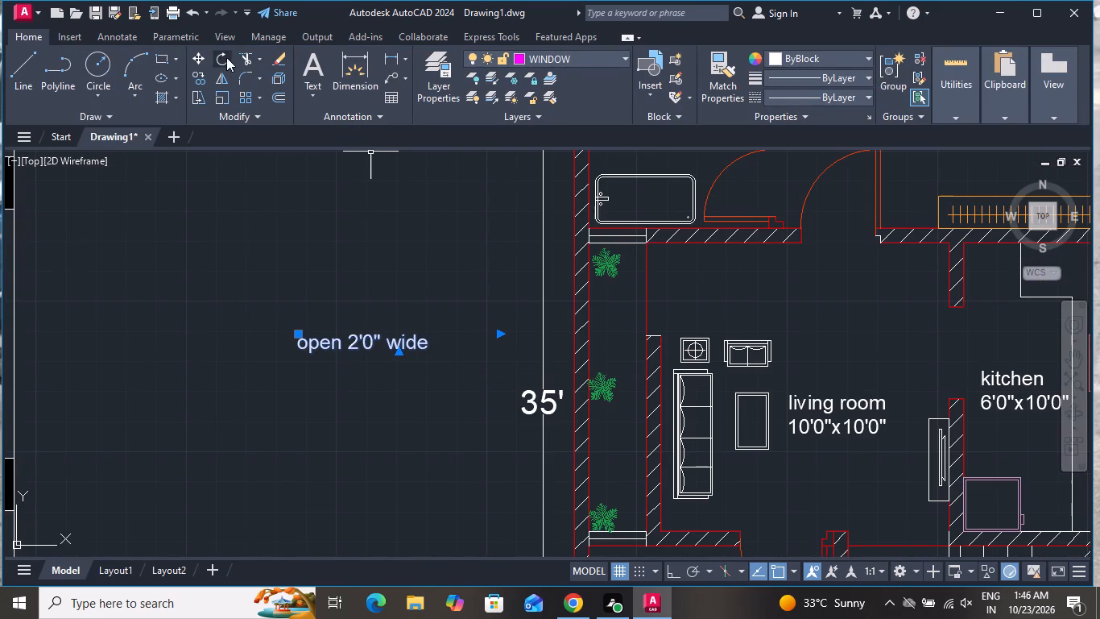
pyautogui.click(226, 57)
pyautogui.click(669, 567)
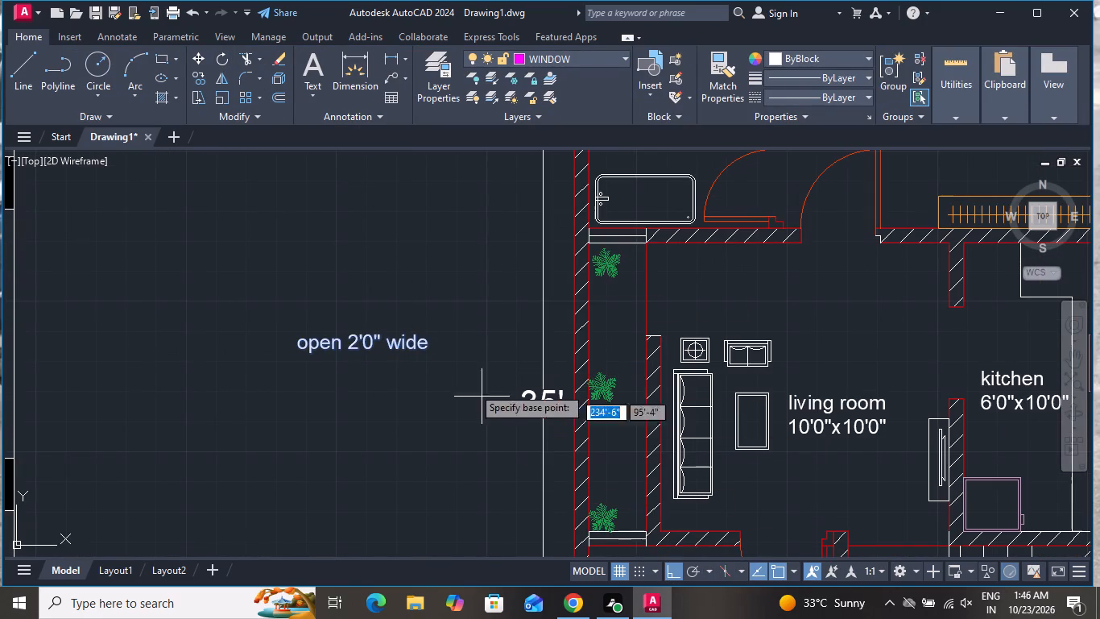
pyautogui.click(440, 350)
pyautogui.click(426, 422)
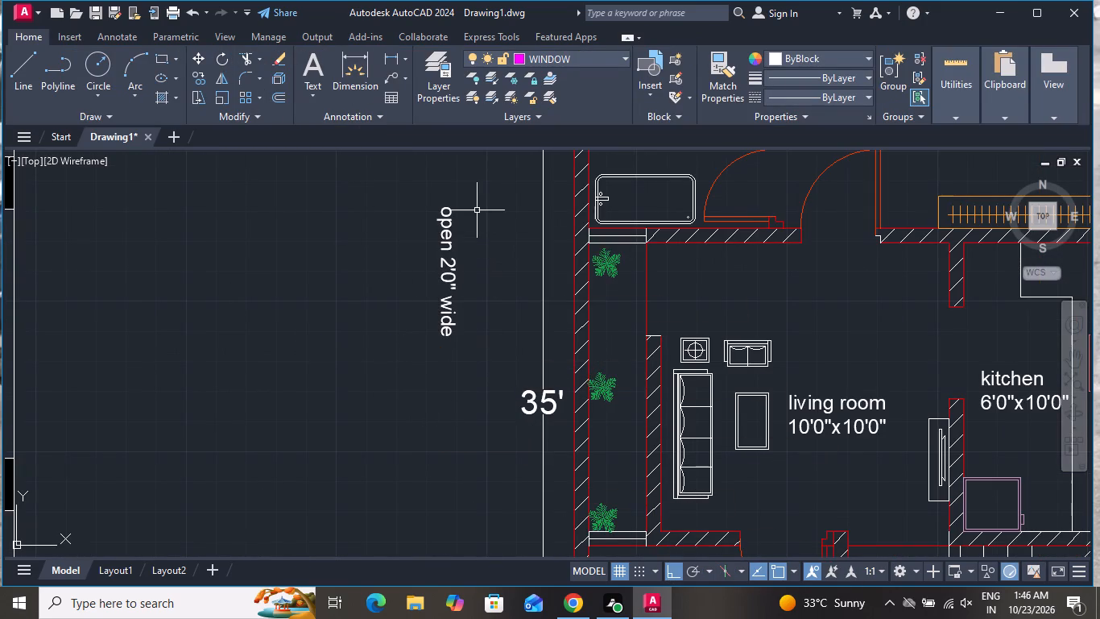
# Move the rotated open 2'0" wide label into the narrow planted strip beside the living room, with Ortho mode off.
pyautogui.click(451, 247)
pyautogui.click(200, 60)
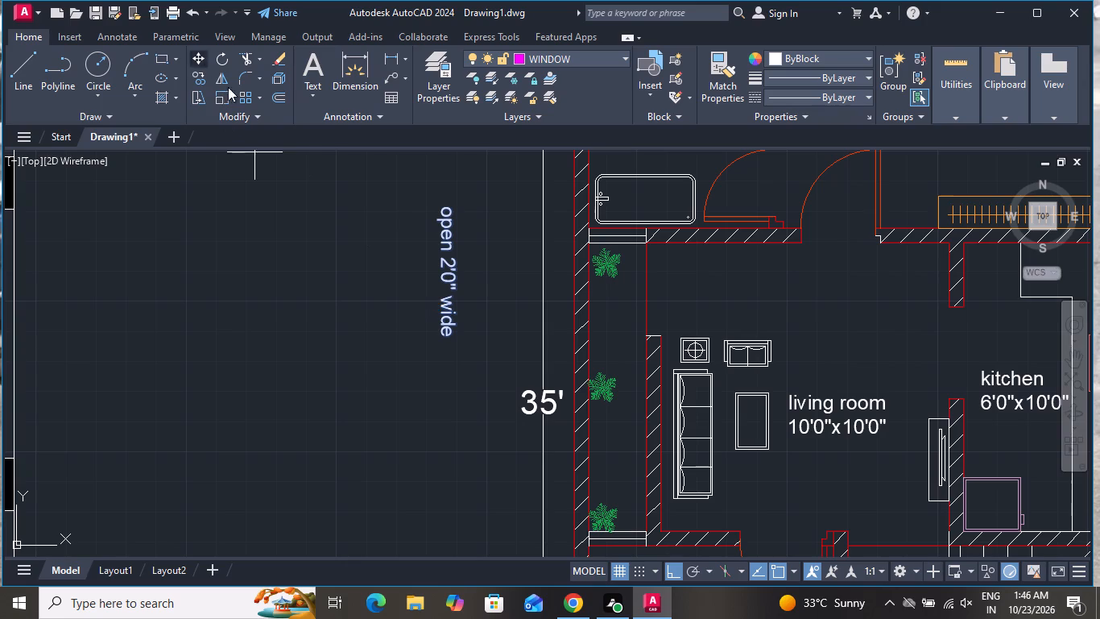
pyautogui.click(429, 264)
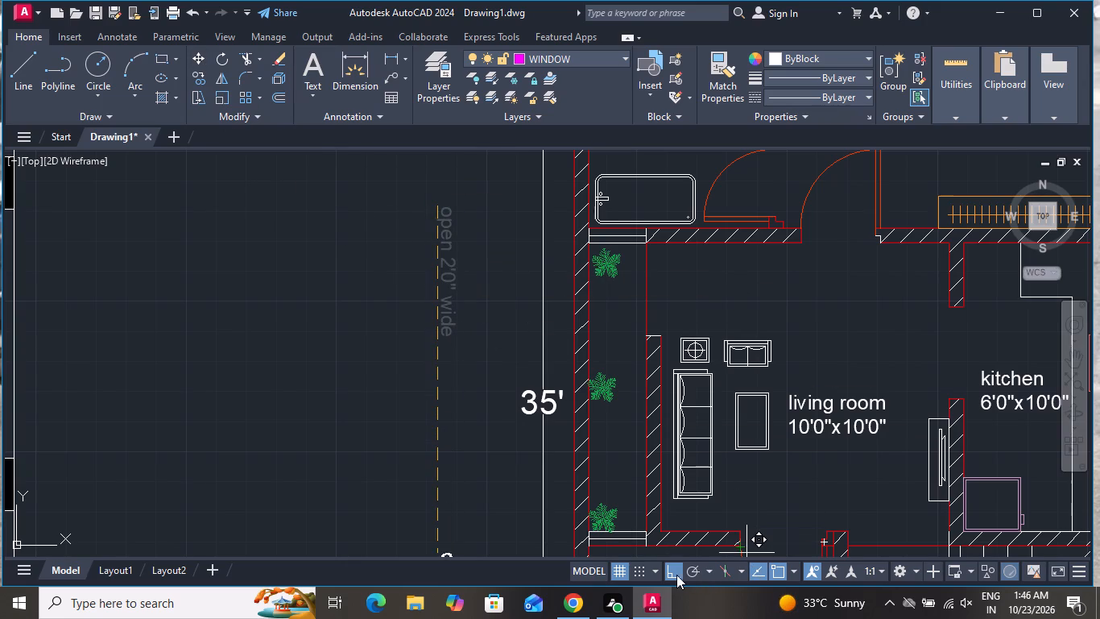
pyautogui.click(676, 573)
pyautogui.scroll(3, 610, 351)
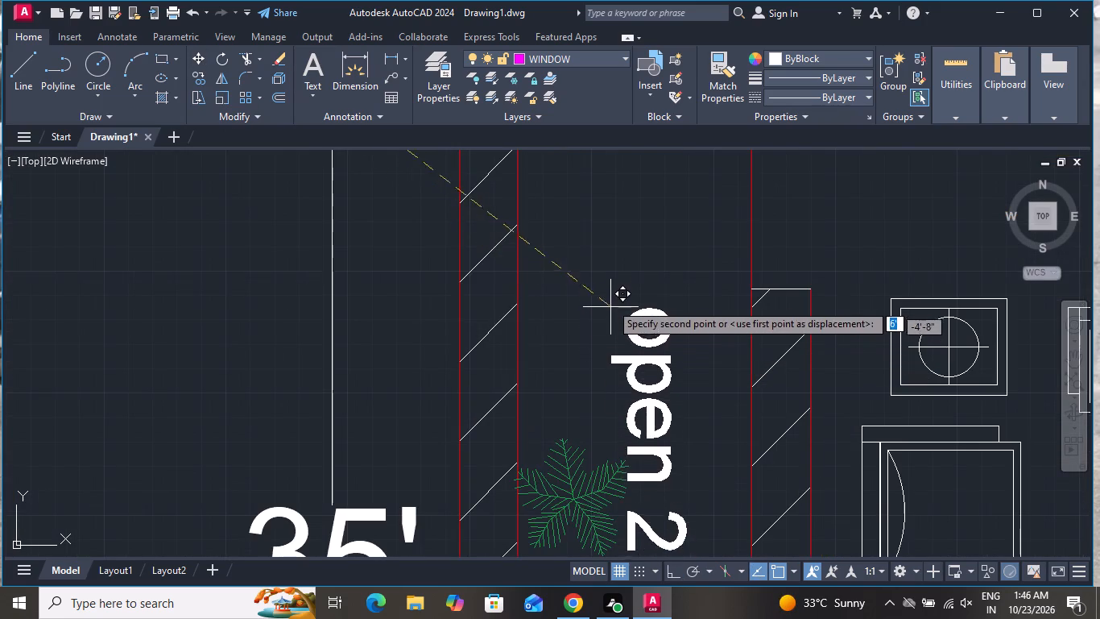
pyautogui.click(600, 235)
# Add multiline text W1 just below the window in the upper bedroom's exterior wall.
pyautogui.scroll(-3, 606, 217)
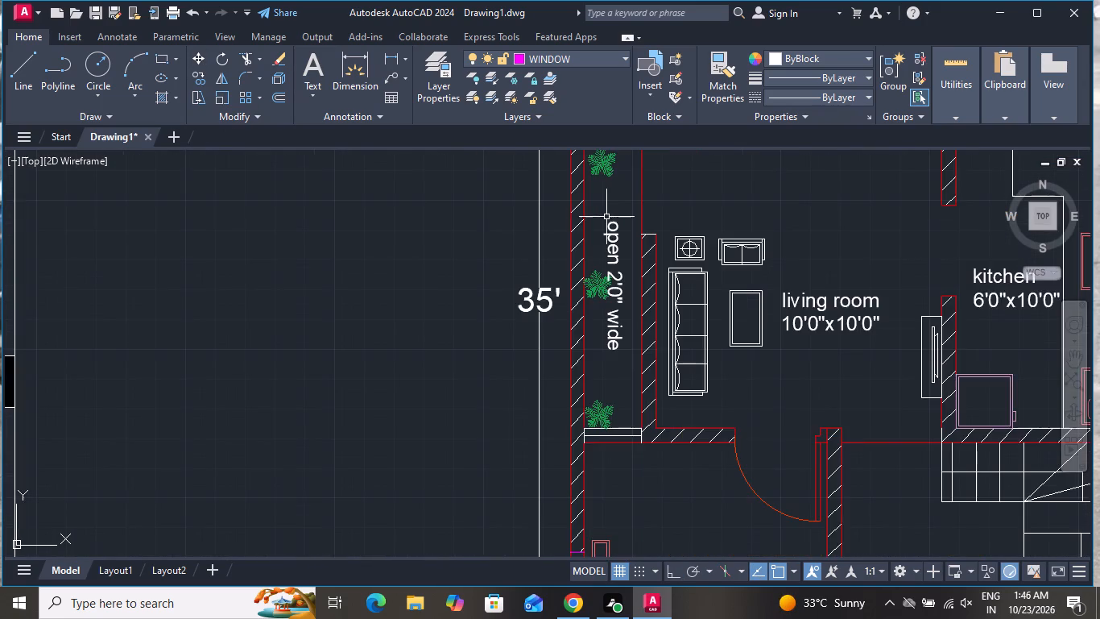
pyautogui.scroll(-2, 552, 269)
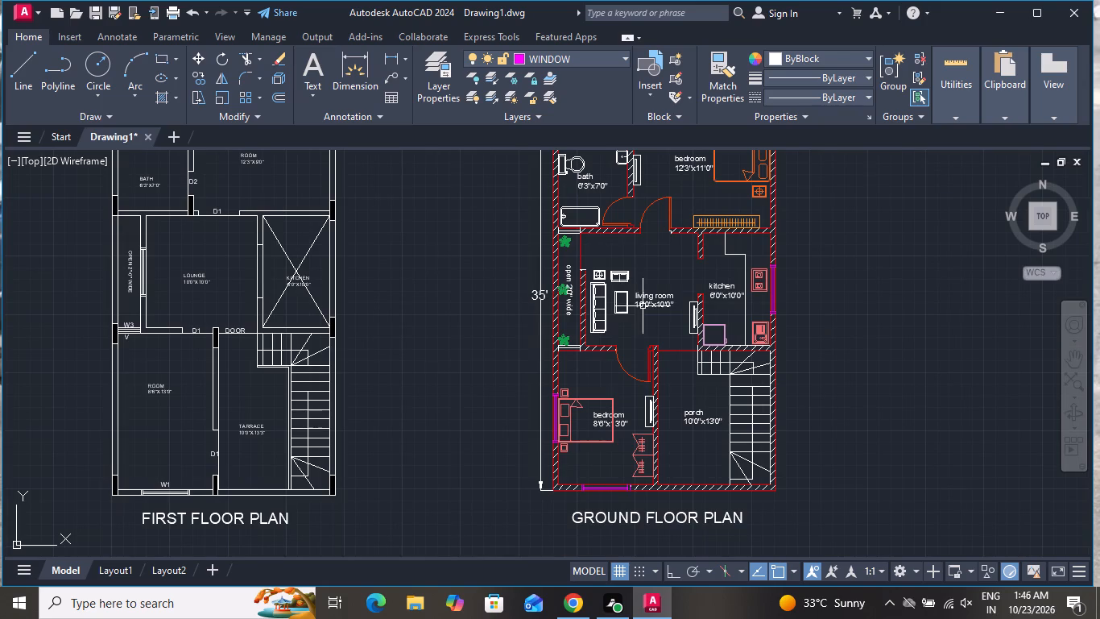
pyautogui.scroll(-1, 555, 301)
pyautogui.scroll(1, 582, 191)
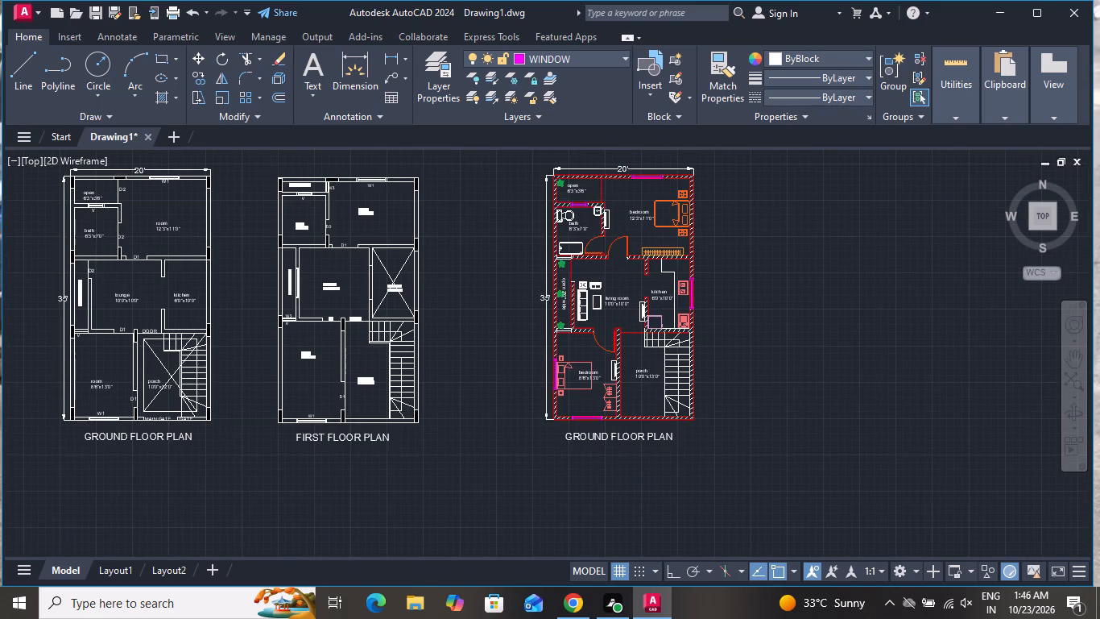
pyautogui.scroll(1, 582, 191)
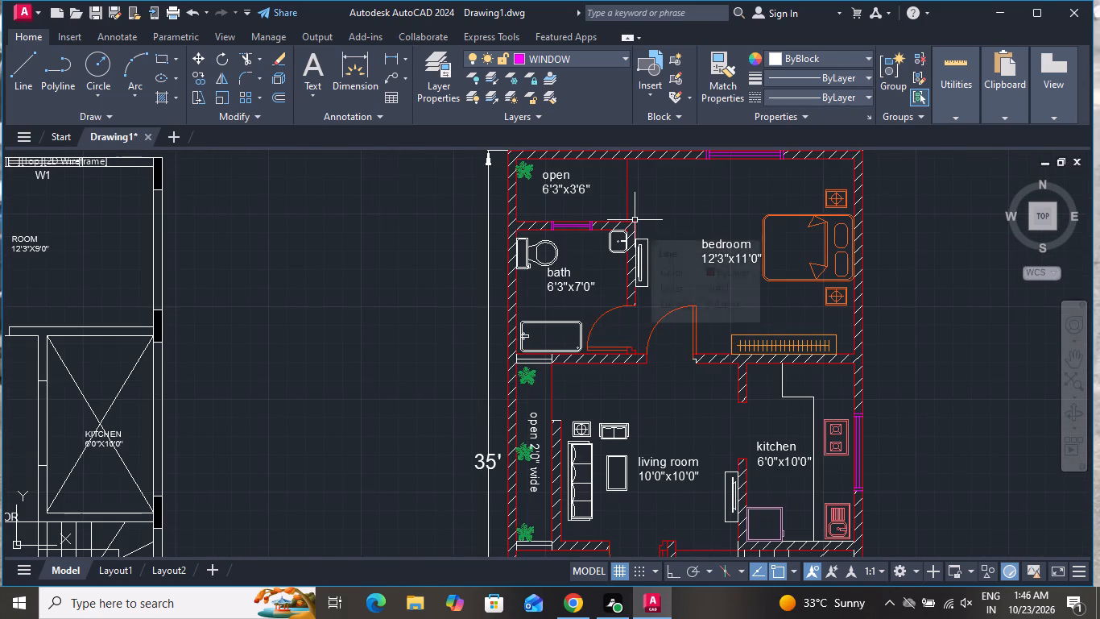
pyautogui.click(315, 56)
pyautogui.scroll(2, 702, 178)
pyautogui.scroll(-2, 705, 222)
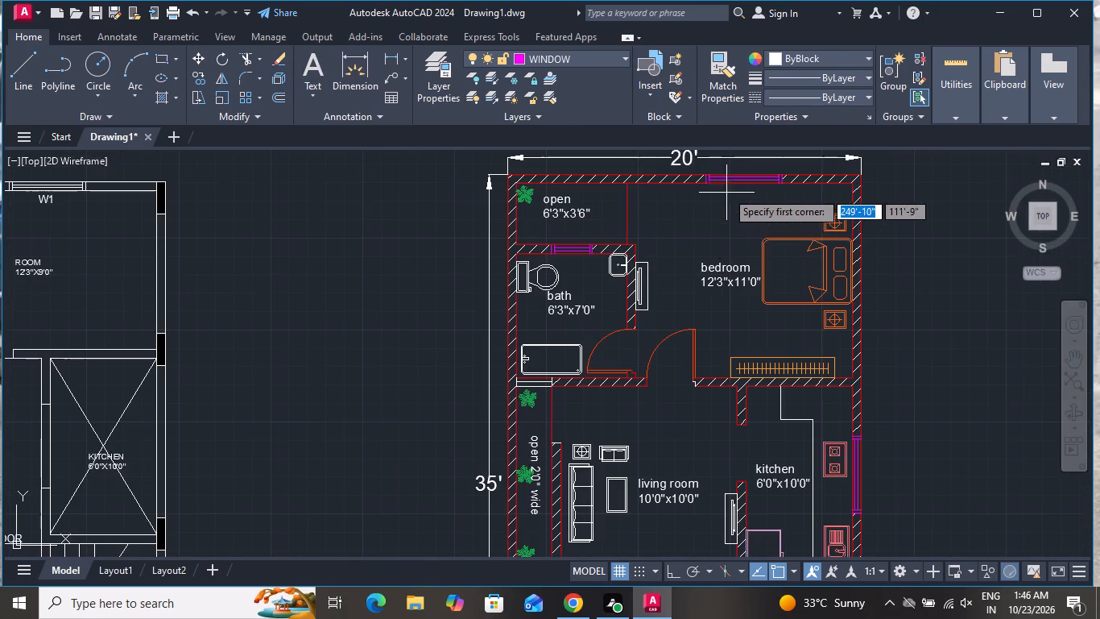
pyautogui.scroll(2, 723, 177)
pyautogui.click(730, 215)
pyautogui.click(784, 218)
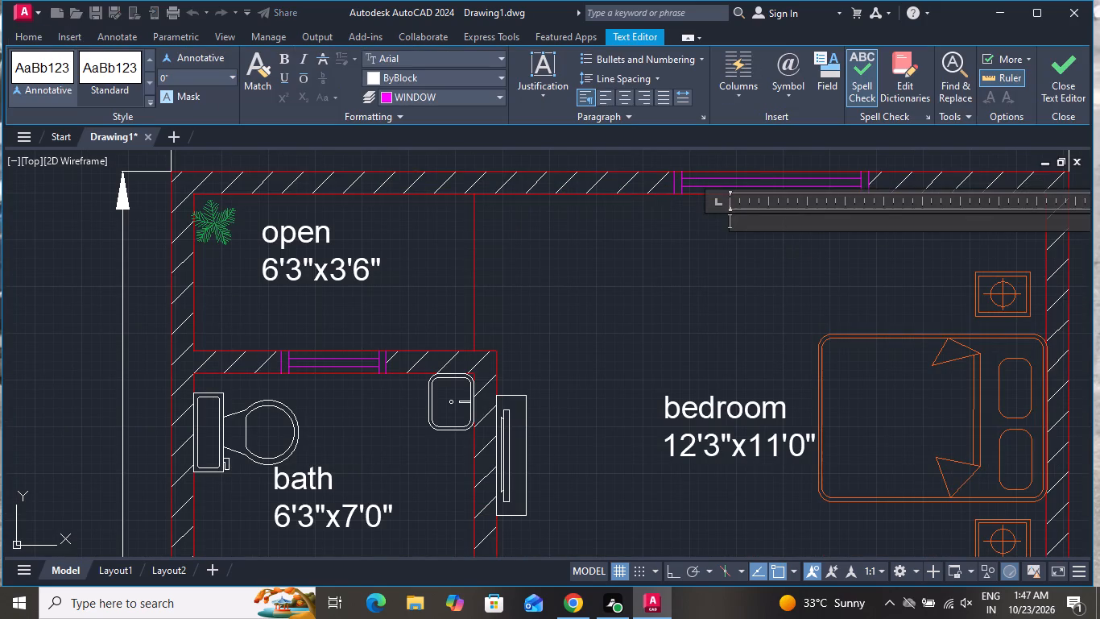
pyautogui.write('W1')
pyautogui.click(755, 297)
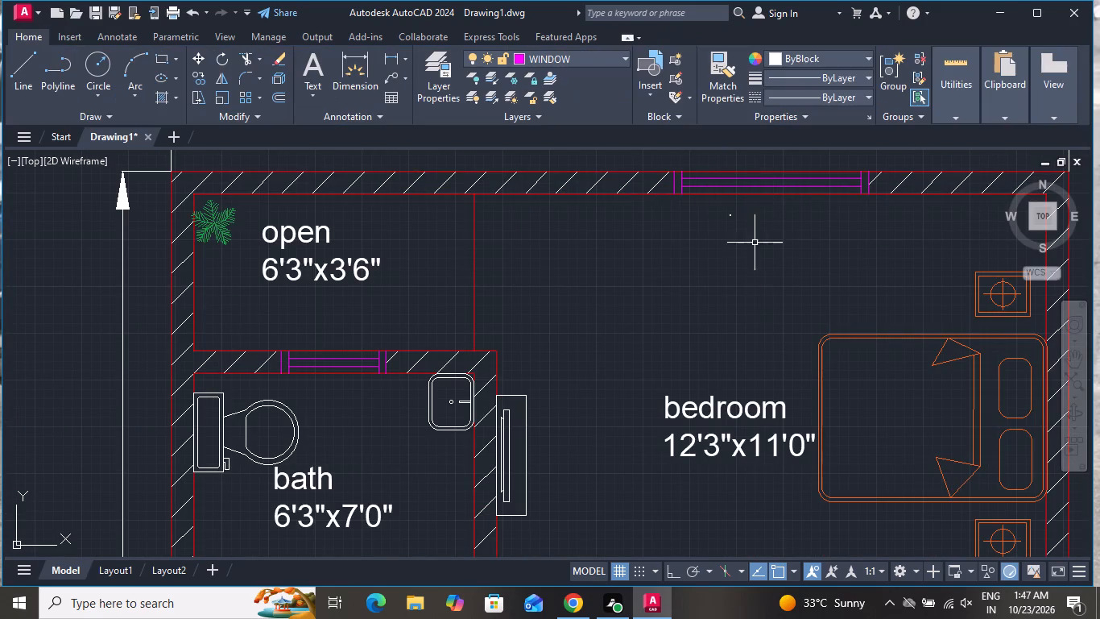
# Set the text height of the W1 window tag in the upper bedroom to 5".
pyautogui.click(739, 206)
pyautogui.click(720, 222)
pyautogui.rightClick(720, 222)
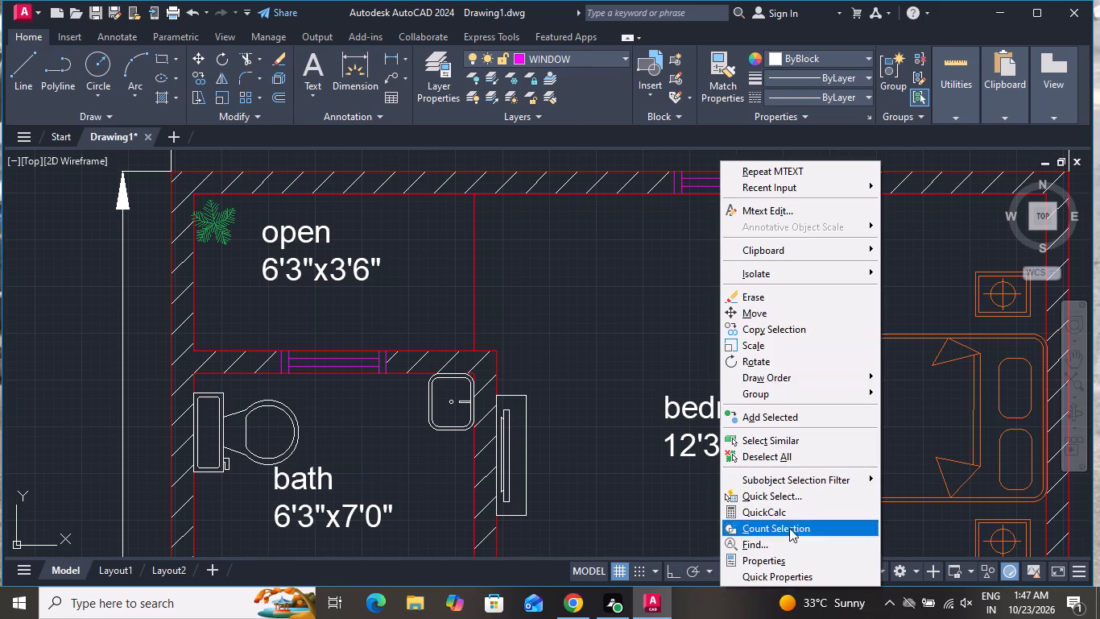
pyautogui.click(788, 560)
pyautogui.scroll(-3, 136, 309)
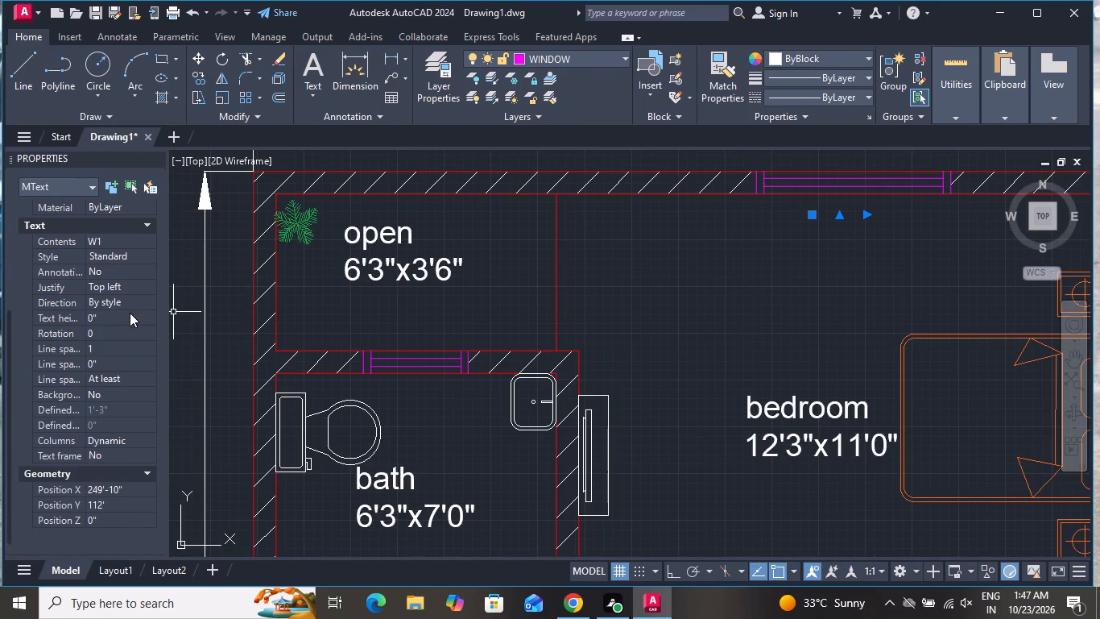
pyautogui.click(114, 318)
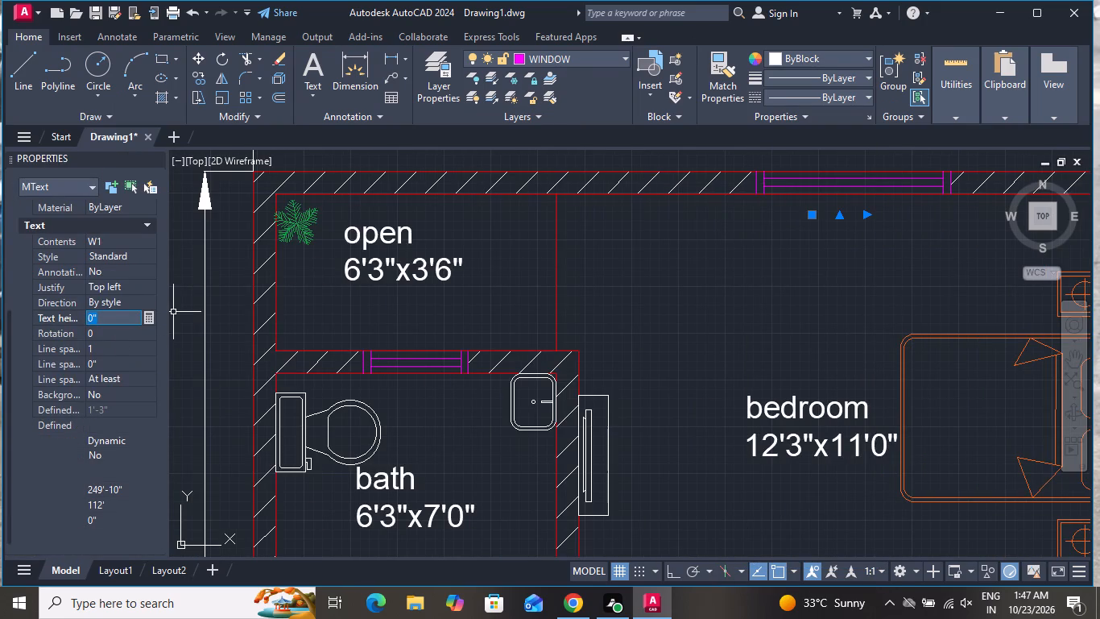
pyautogui.press('BackSpace')
pyautogui.press('5')
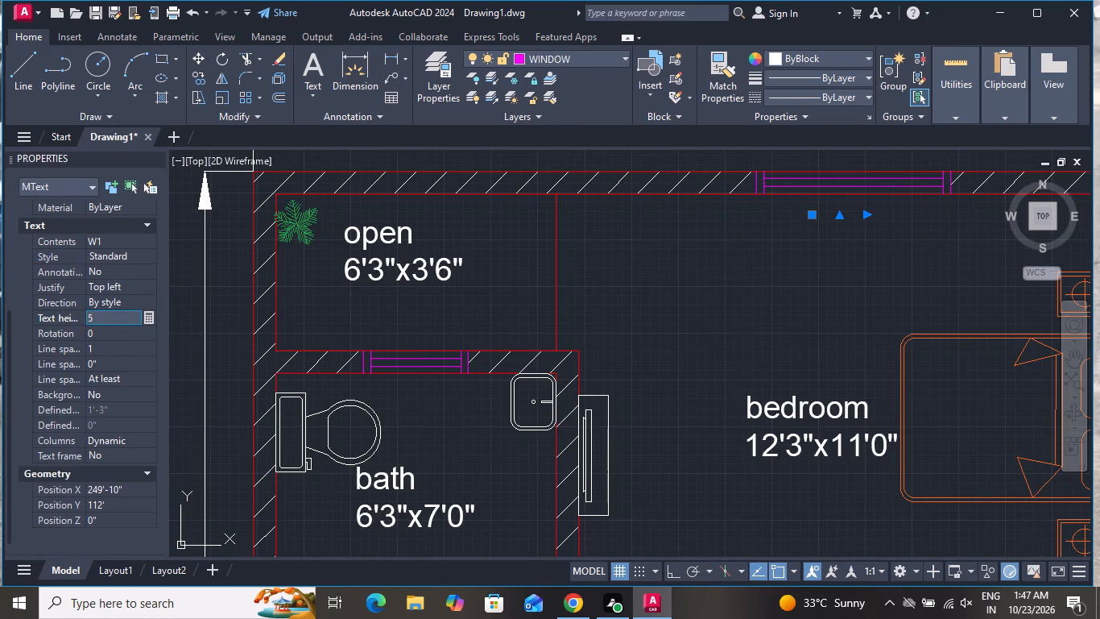
pyautogui.hotkey('shift', '"')
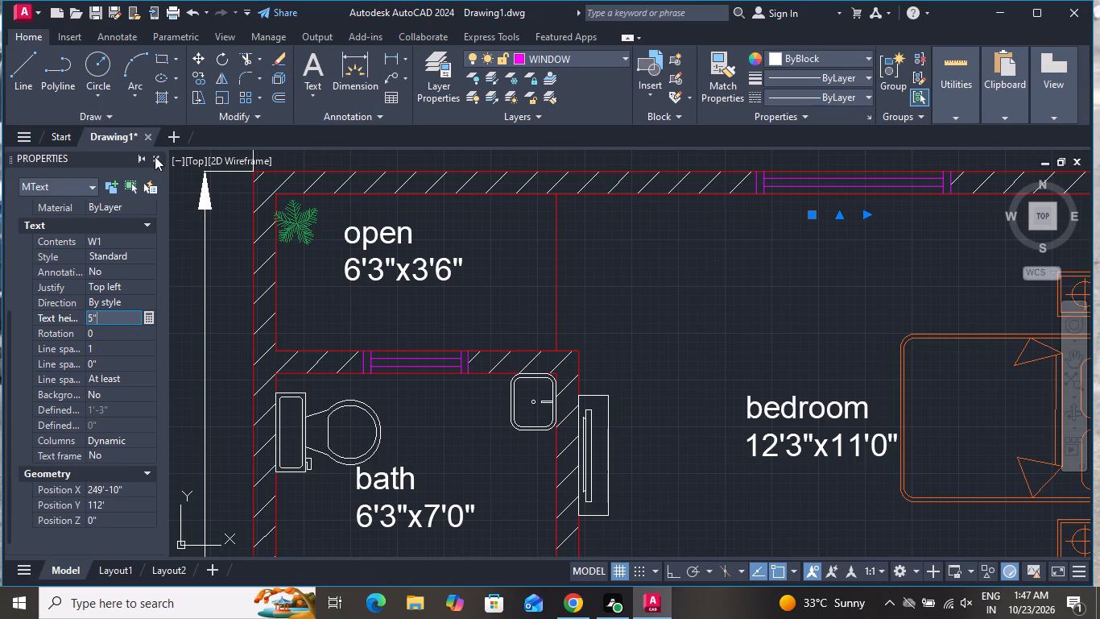
pyautogui.click(155, 156)
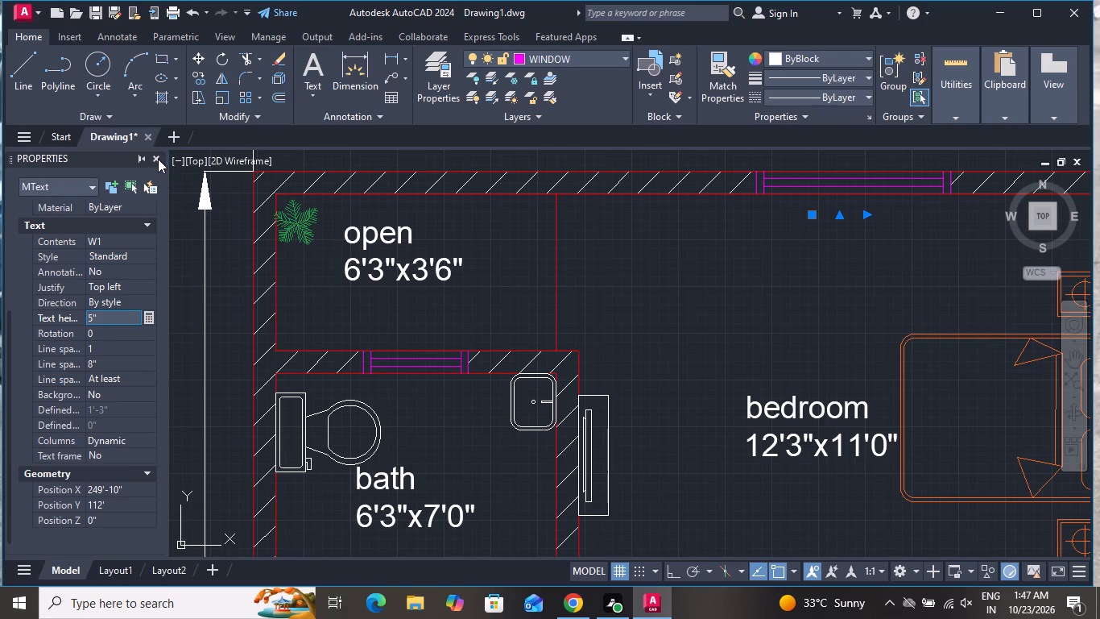
pyautogui.click(158, 158)
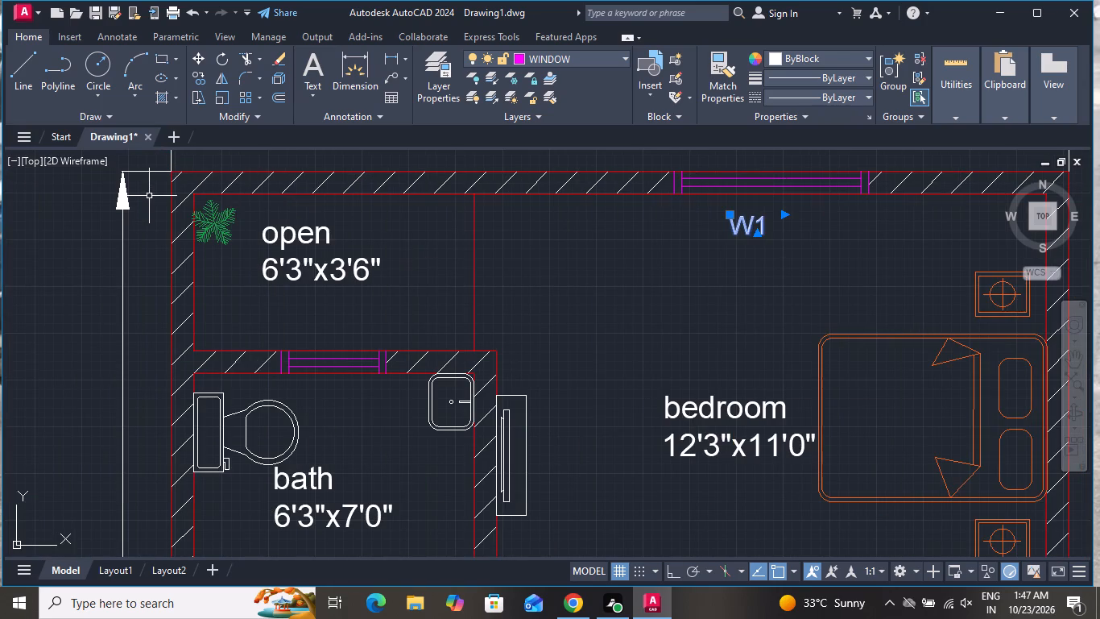
# Move the W1 tag so it sits close beneath the middle of the upper bedroom's exterior window.
pyautogui.click(199, 59)
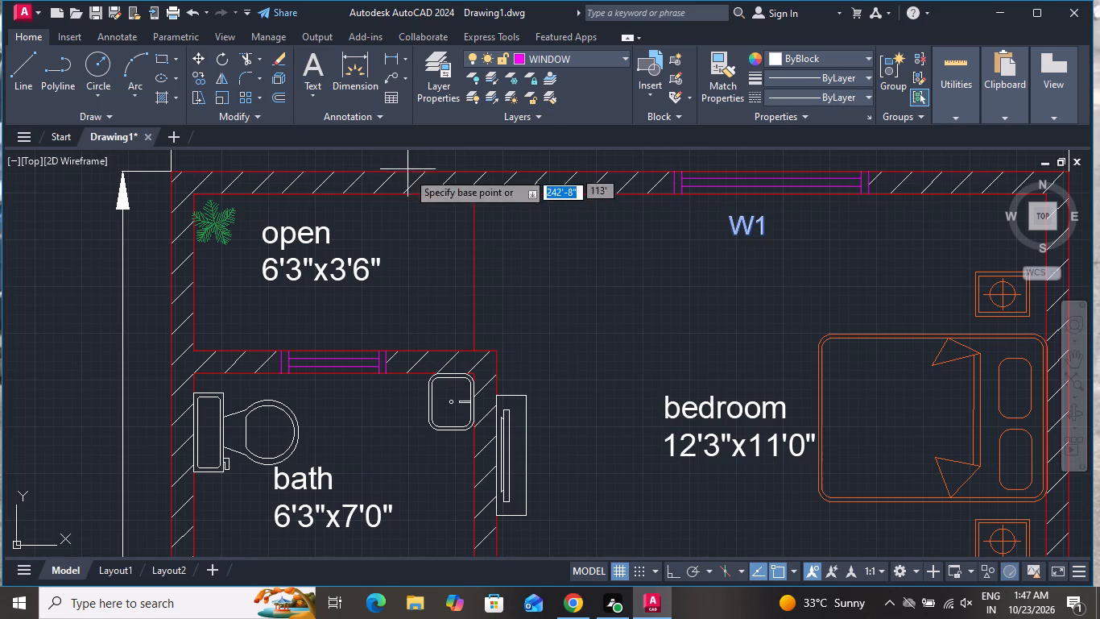
pyautogui.scroll(-1, 412, 185)
pyautogui.scroll(1, 624, 197)
pyautogui.click(616, 214)
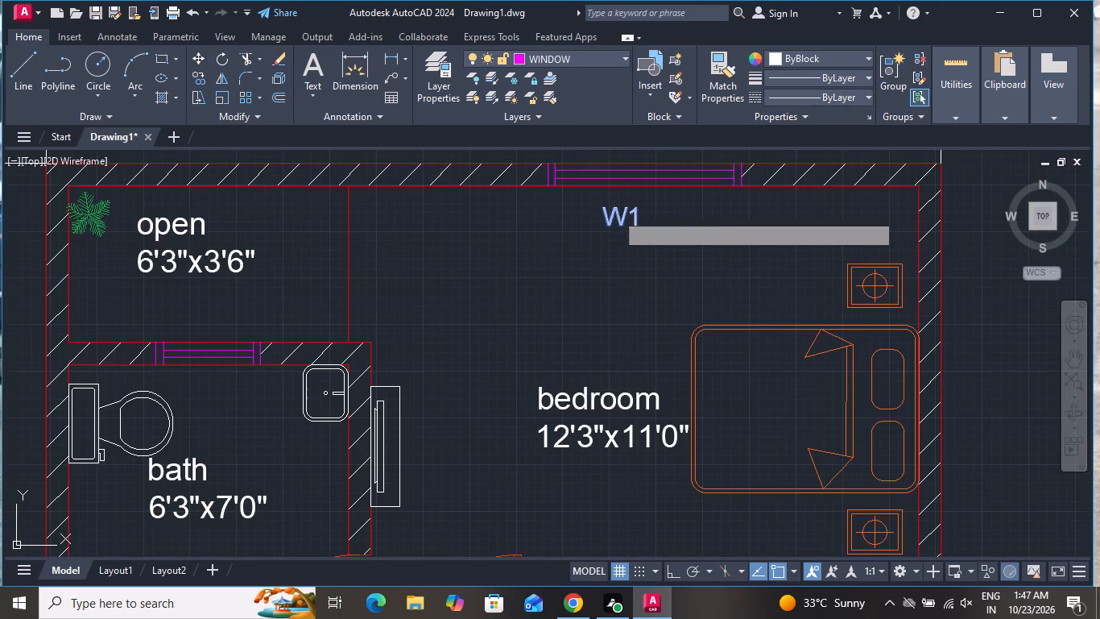
pyautogui.click(635, 201)
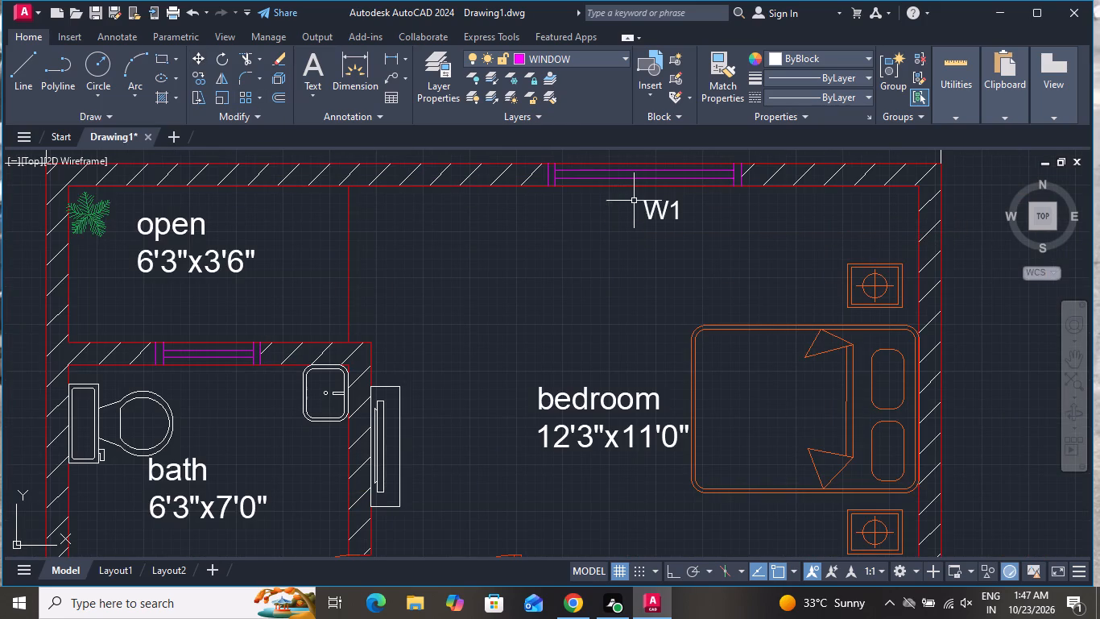
# Copy the W1 tag to the lower bedroom's two windows, inside the front wall window and outside the side wall window.
pyautogui.click(651, 208)
pyautogui.click(203, 73)
pyautogui.click(667, 214)
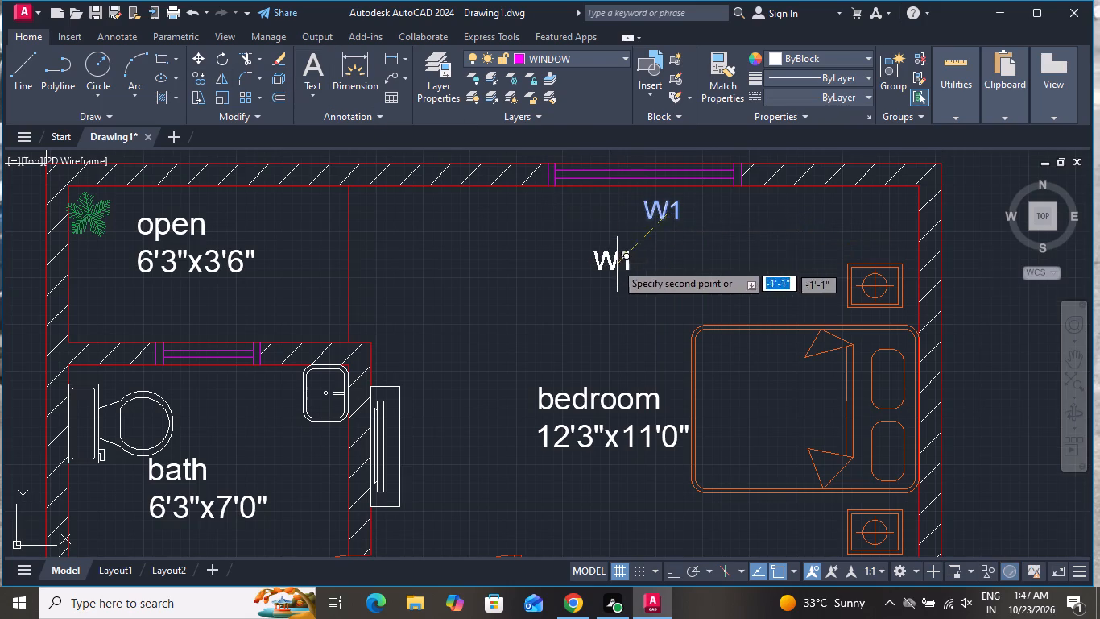
pyautogui.scroll(-3, 614, 263)
pyautogui.scroll(-2, 548, 348)
pyautogui.scroll(4, 523, 452)
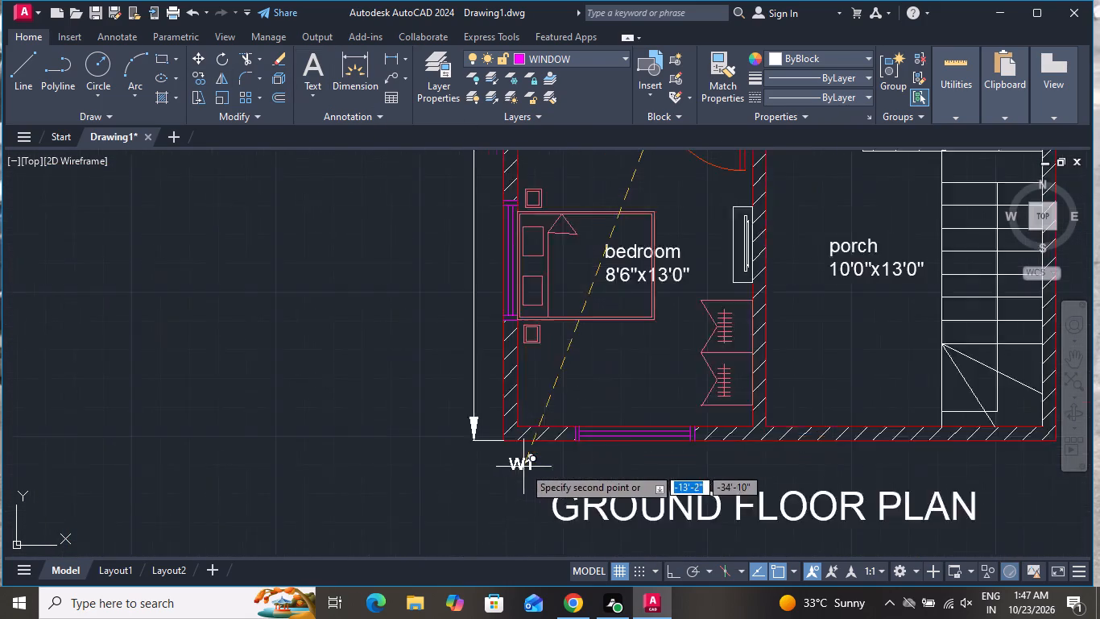
pyautogui.scroll(2, 523, 467)
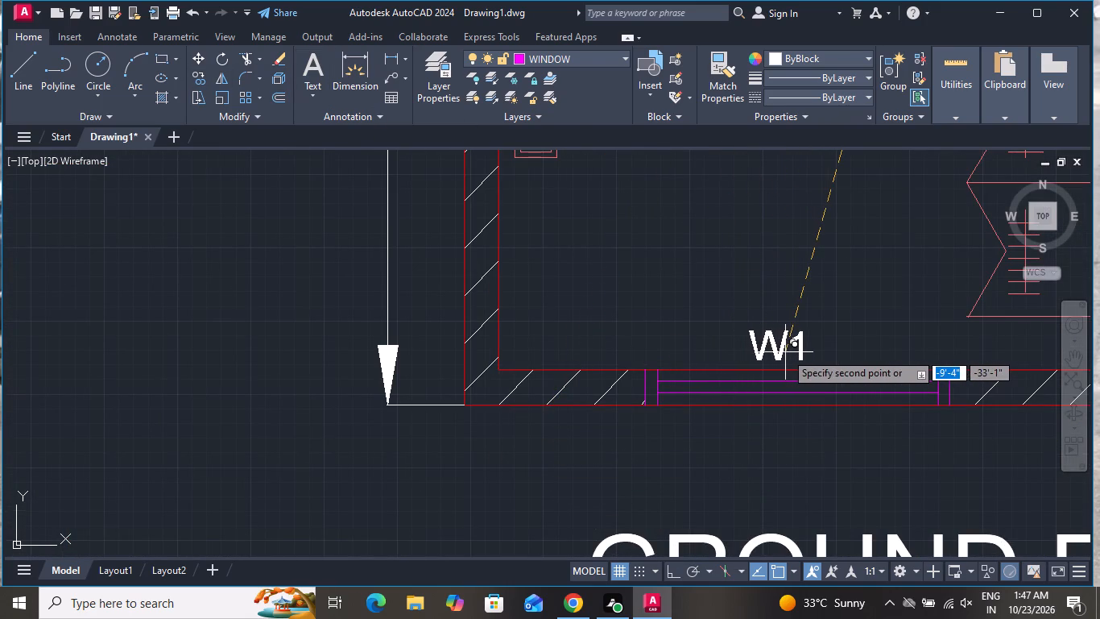
pyautogui.click(788, 353)
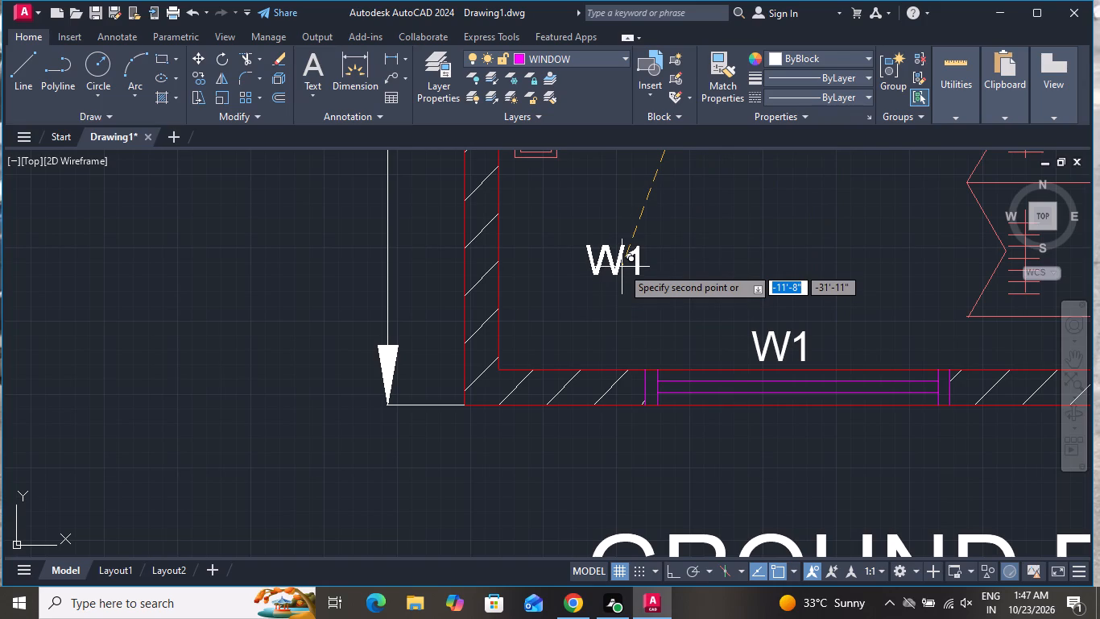
pyautogui.scroll(-4, 626, 272)
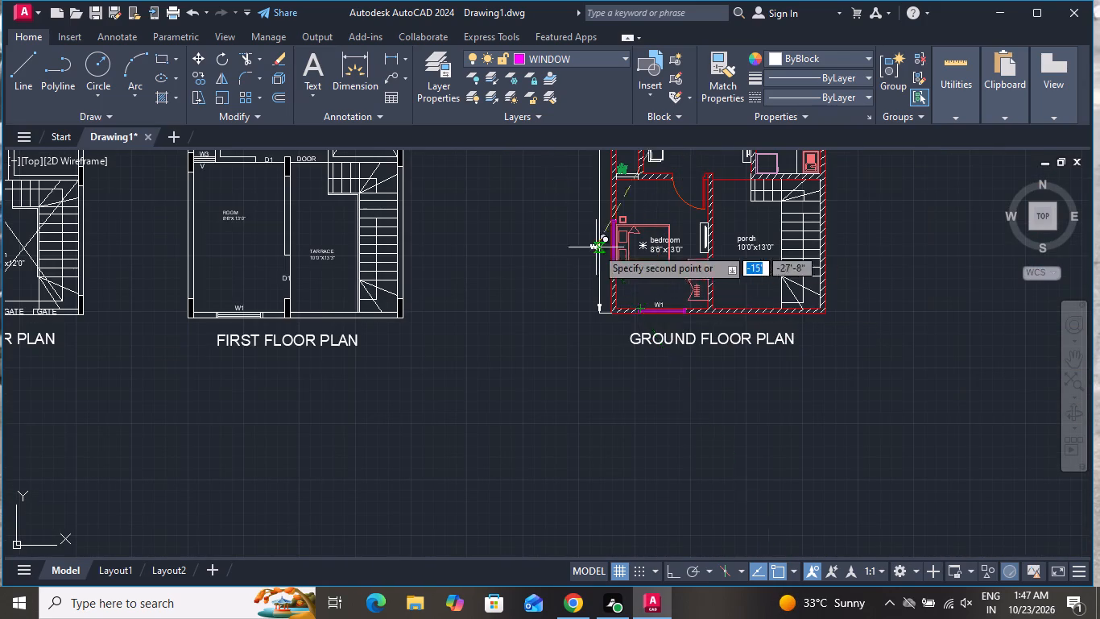
pyautogui.scroll(4, 596, 247)
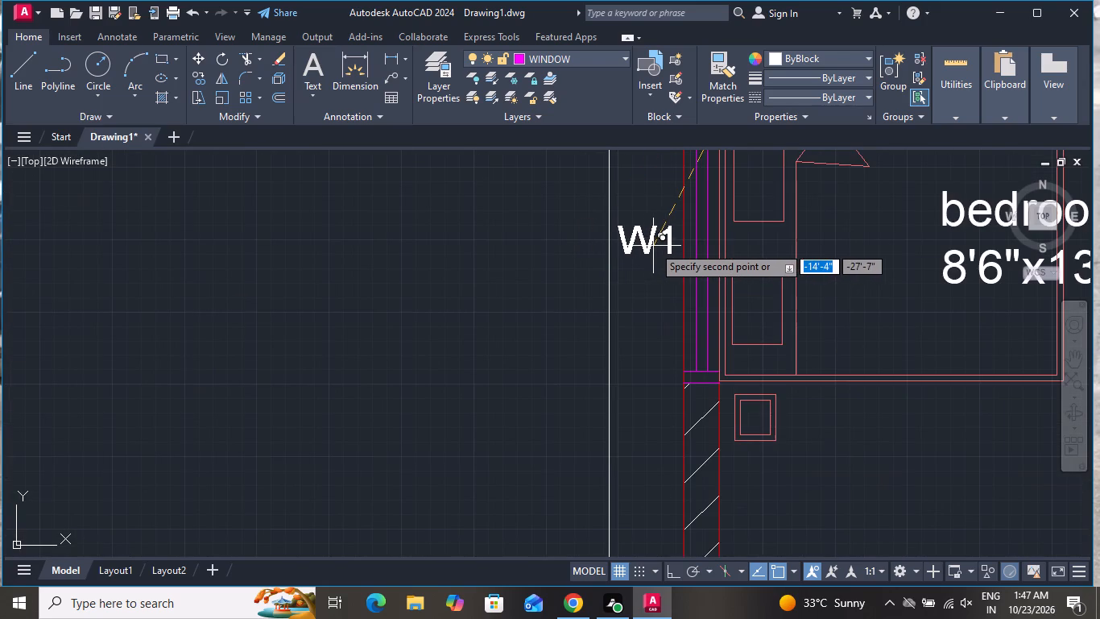
pyautogui.click(654, 246)
# Place further W1 copies outside the upper bedroom's exterior window and outside the kitchen window.
pyautogui.scroll(-5, 702, 374)
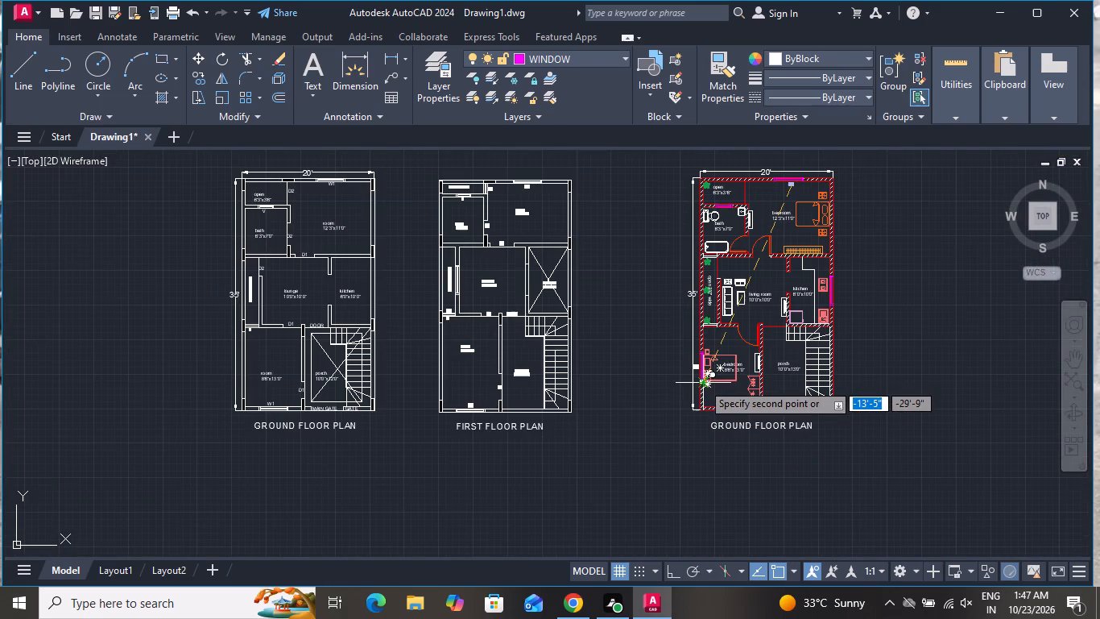
pyautogui.scroll(4, 775, 171)
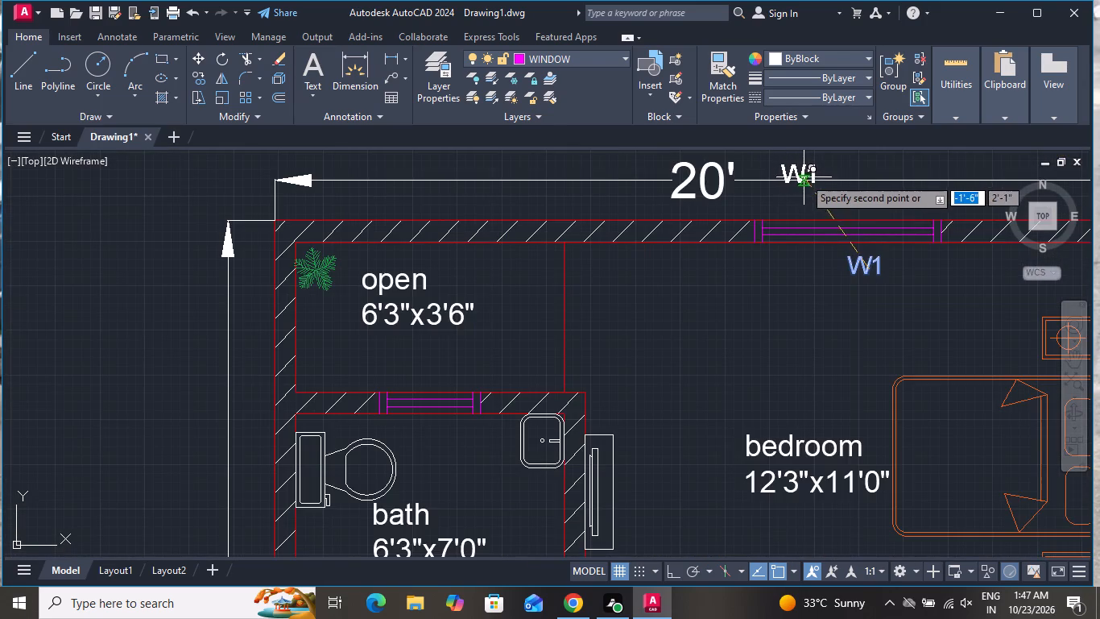
pyautogui.click(833, 206)
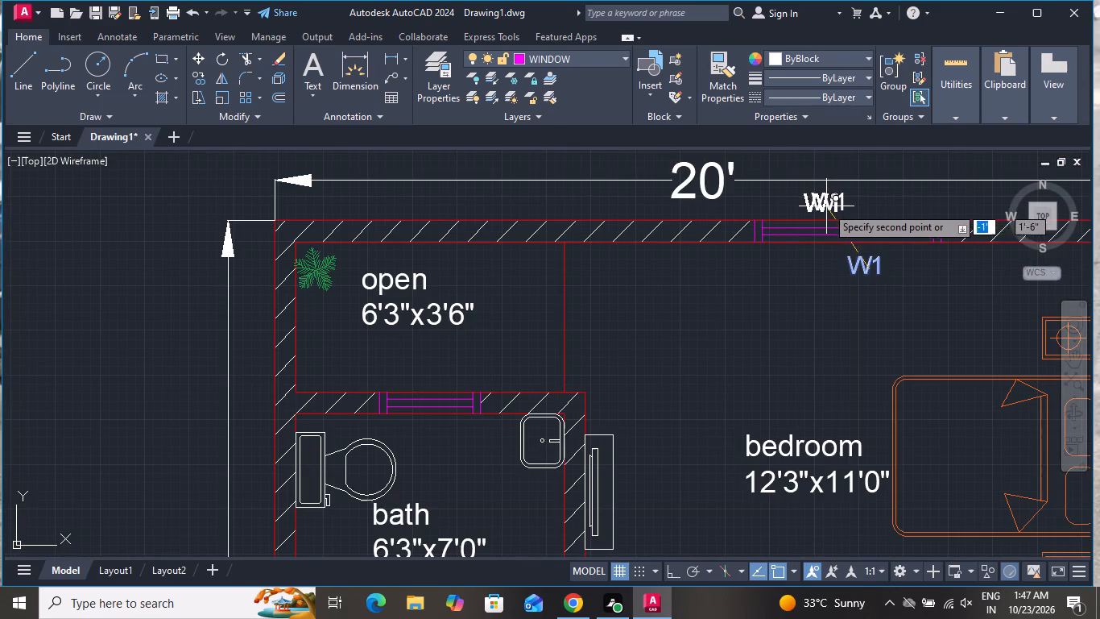
pyautogui.scroll(-2, 642, 301)
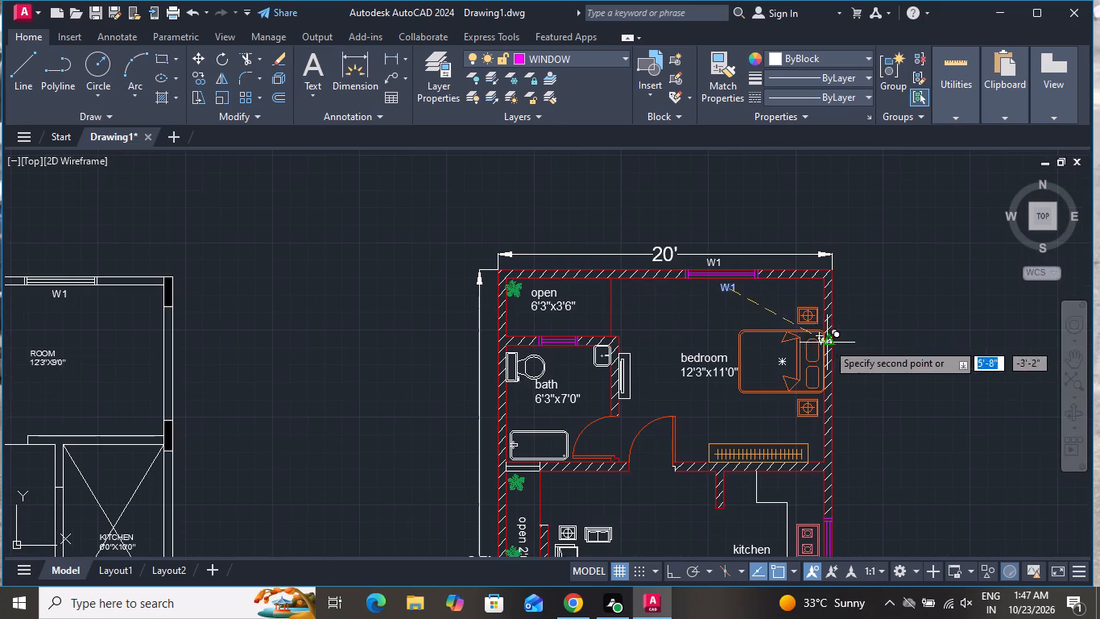
pyautogui.scroll(-2, 827, 289)
pyautogui.scroll(2, 839, 447)
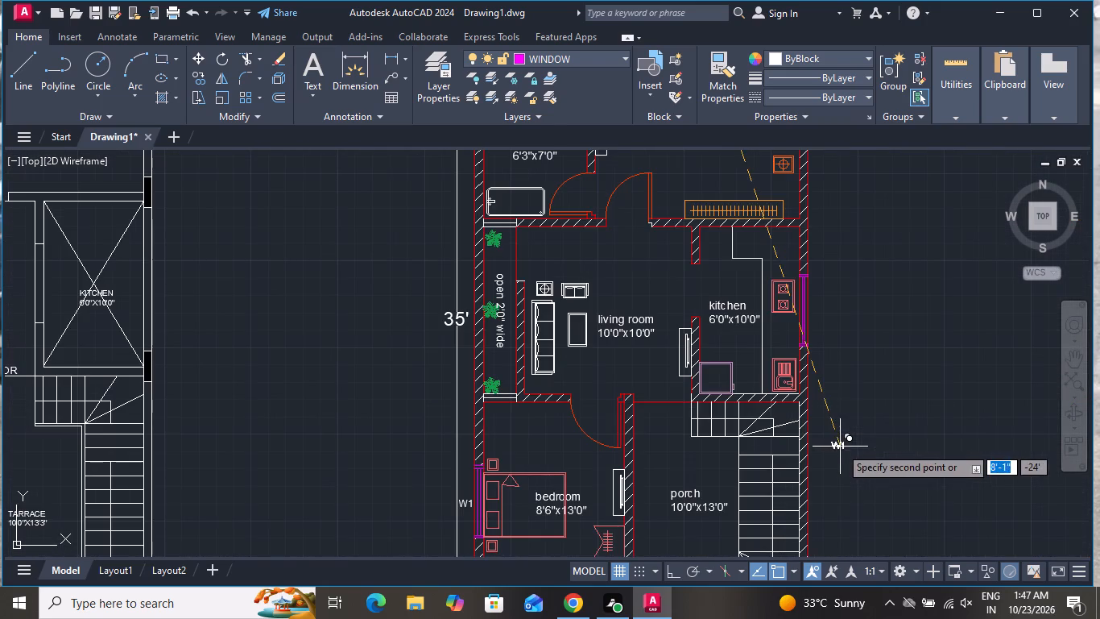
pyautogui.scroll(3, 821, 314)
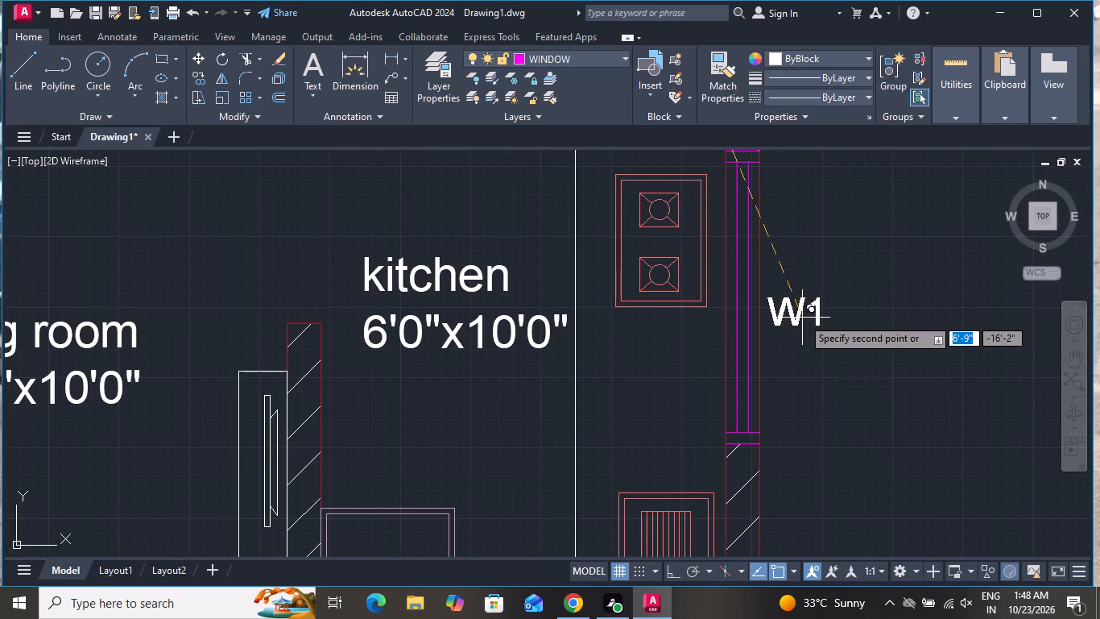
pyautogui.click(802, 318)
# Place W1 copies at the upper bedroom's door opening and by the bath door, and finish copying.
pyautogui.scroll(-4, 830, 449)
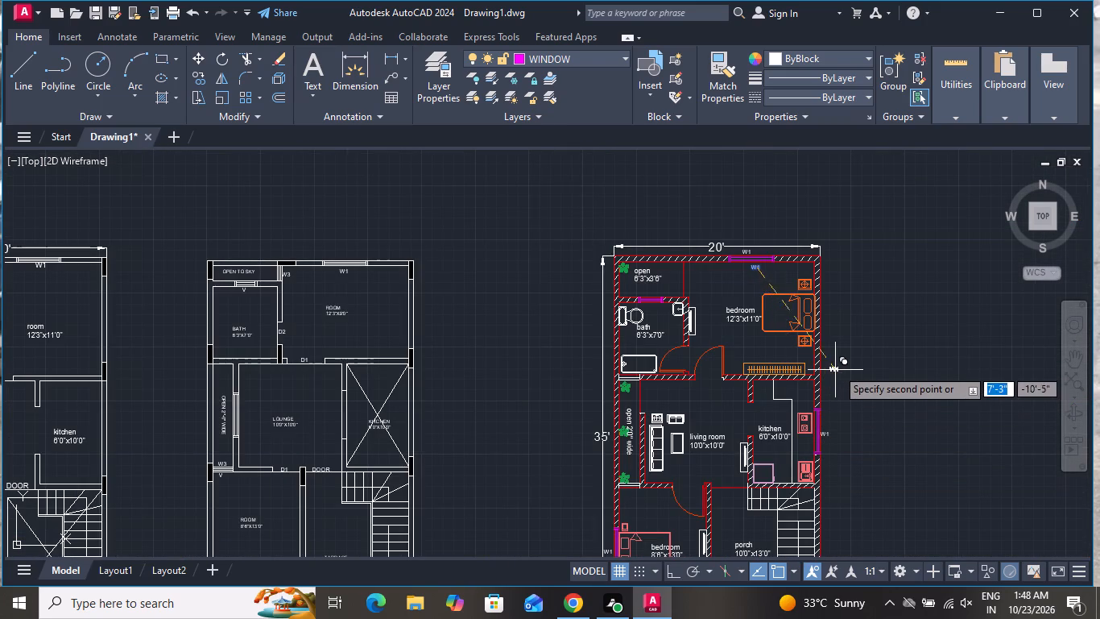
pyautogui.scroll(-1, 839, 342)
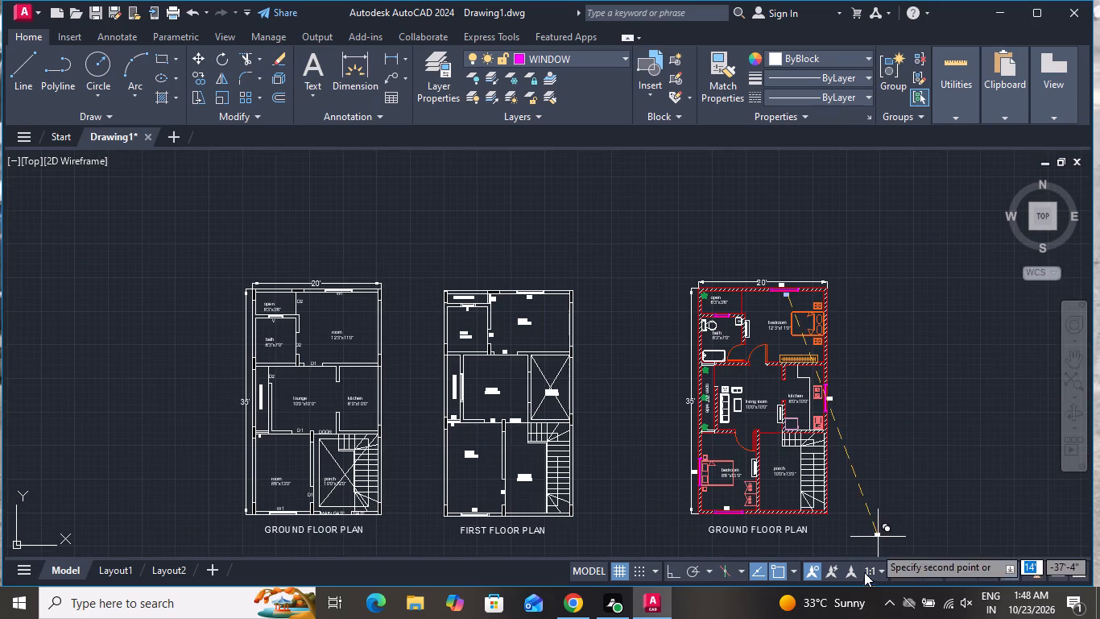
pyautogui.scroll(2, 842, 517)
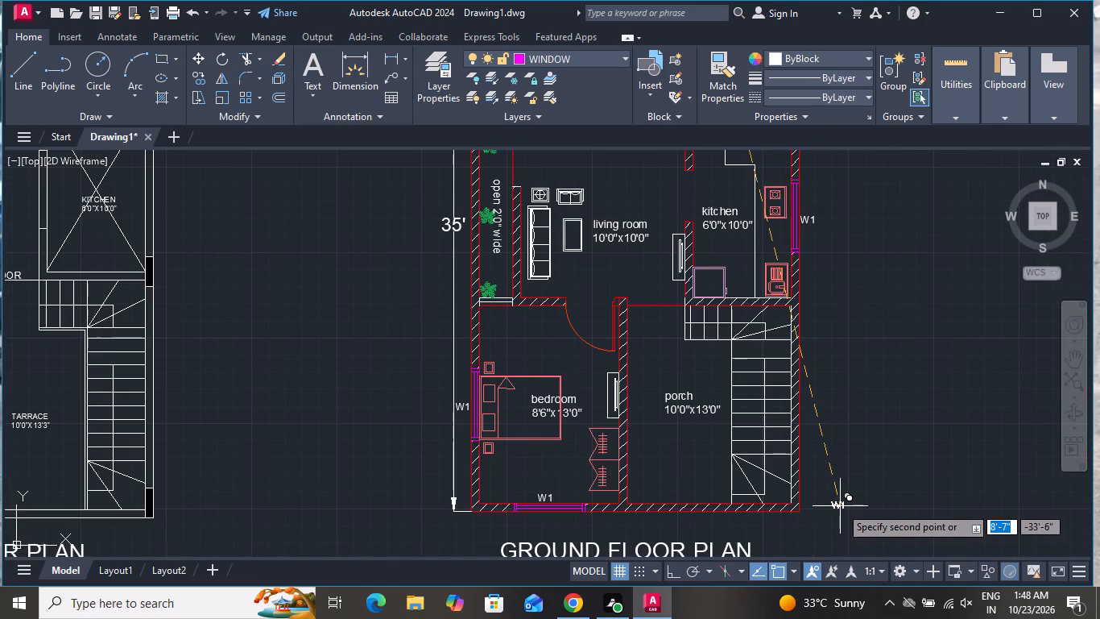
pyautogui.scroll(-1, 840, 507)
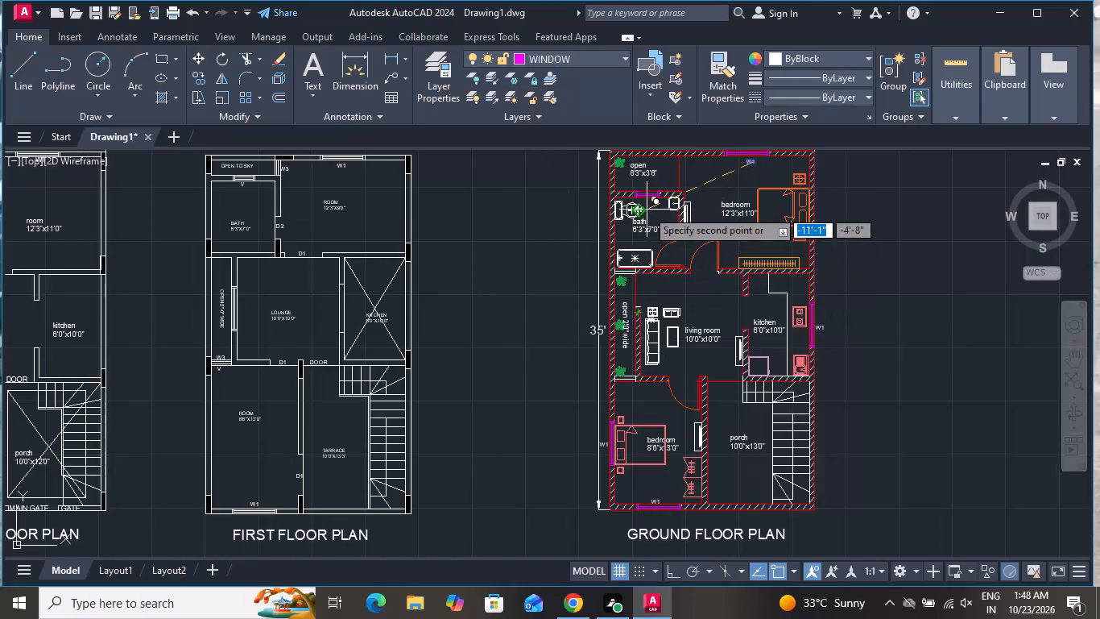
pyautogui.scroll(3, 657, 274)
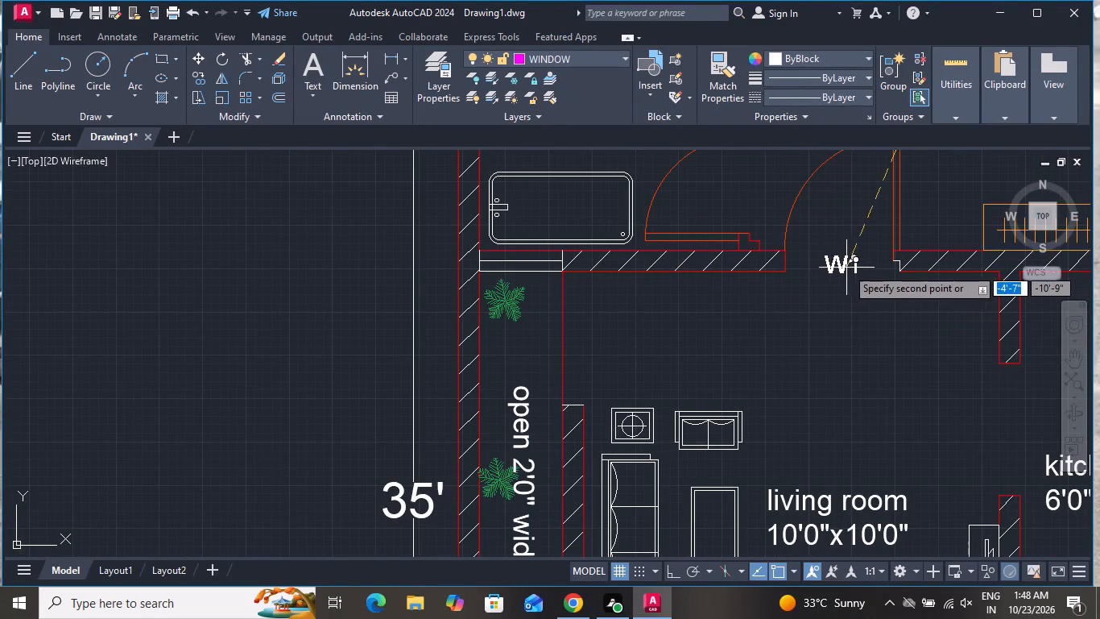
pyautogui.click(850, 266)
pyautogui.click(734, 189)
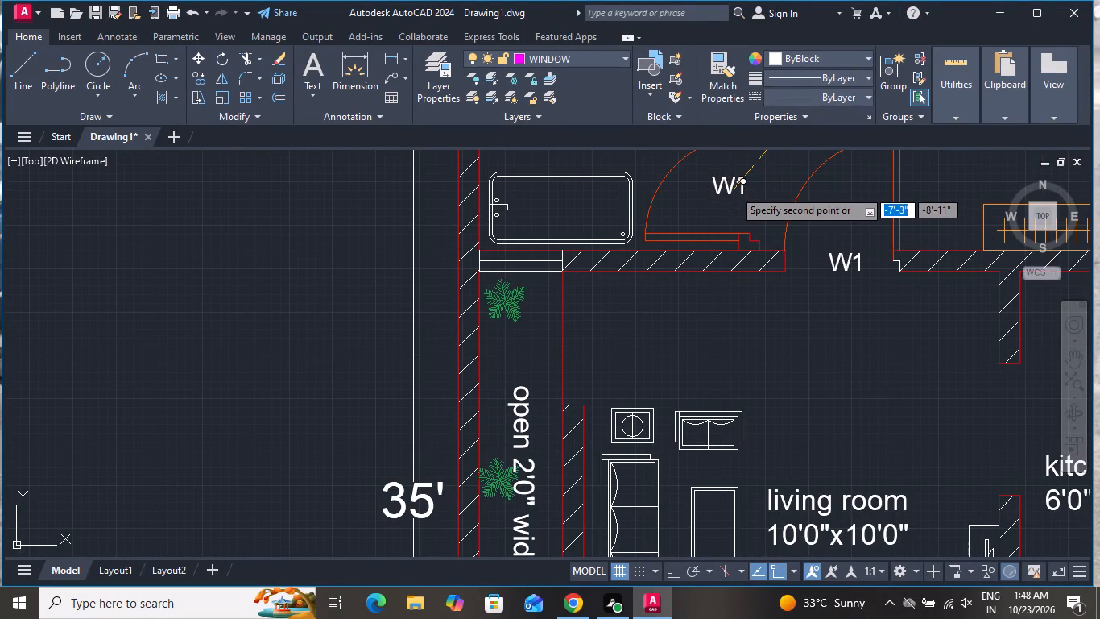
pyautogui.rightClick(734, 189)
pyautogui.click(755, 210)
pyautogui.scroll(-4, 701, 271)
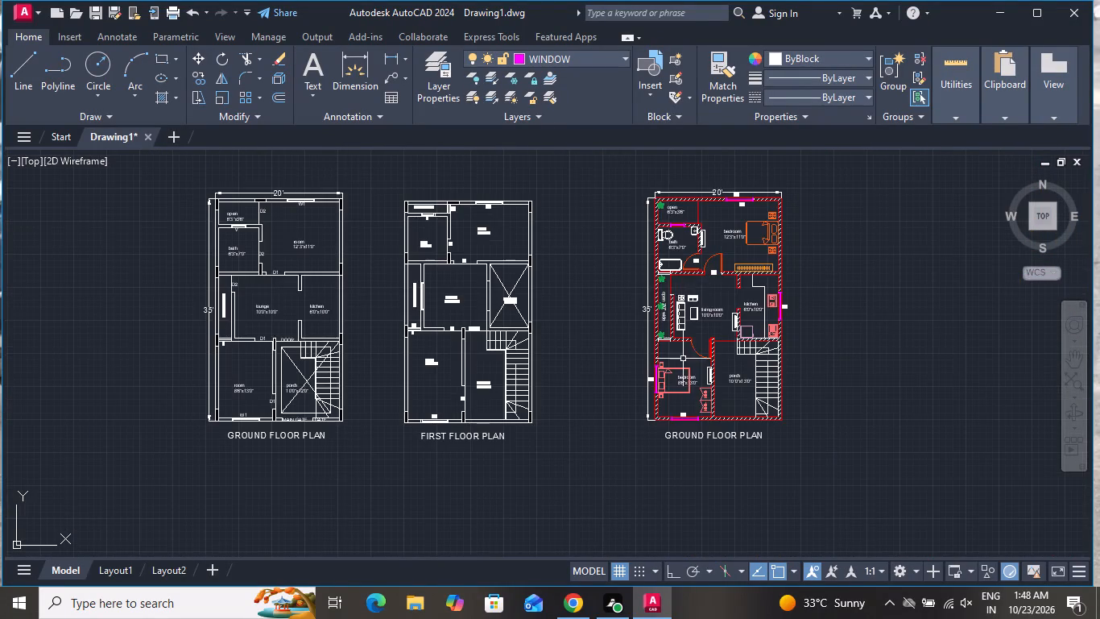
# Draw a 6" line across the front wall at the porch, near the bedroom partition, as the entrance opening's first jamb.
pyautogui.scroll(4, 722, 432)
pyautogui.click(760, 361)
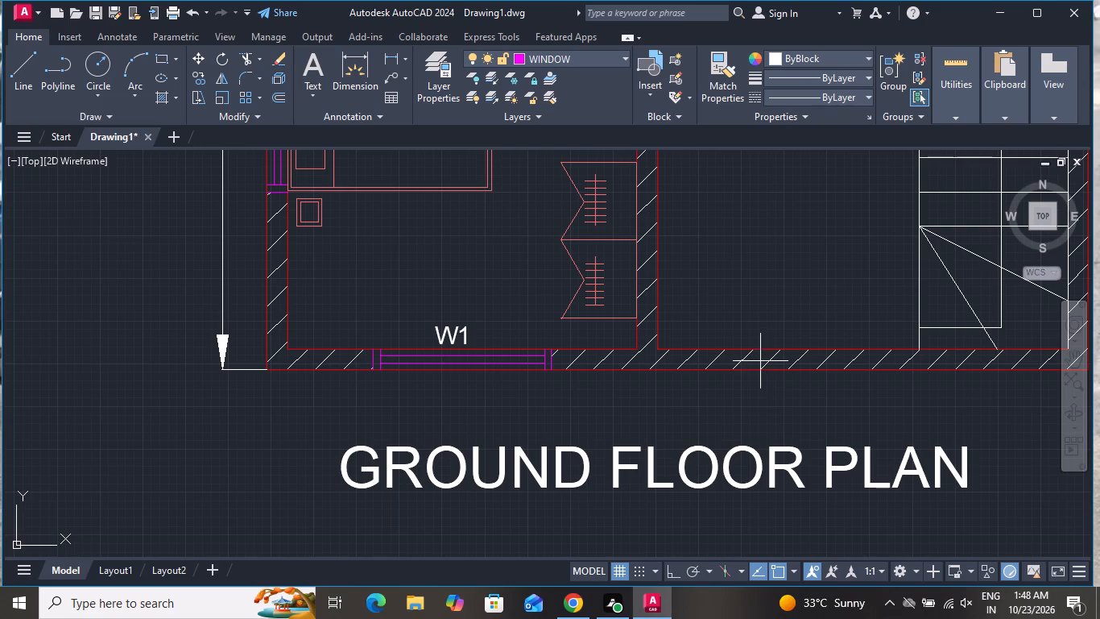
pyautogui.click(733, 366)
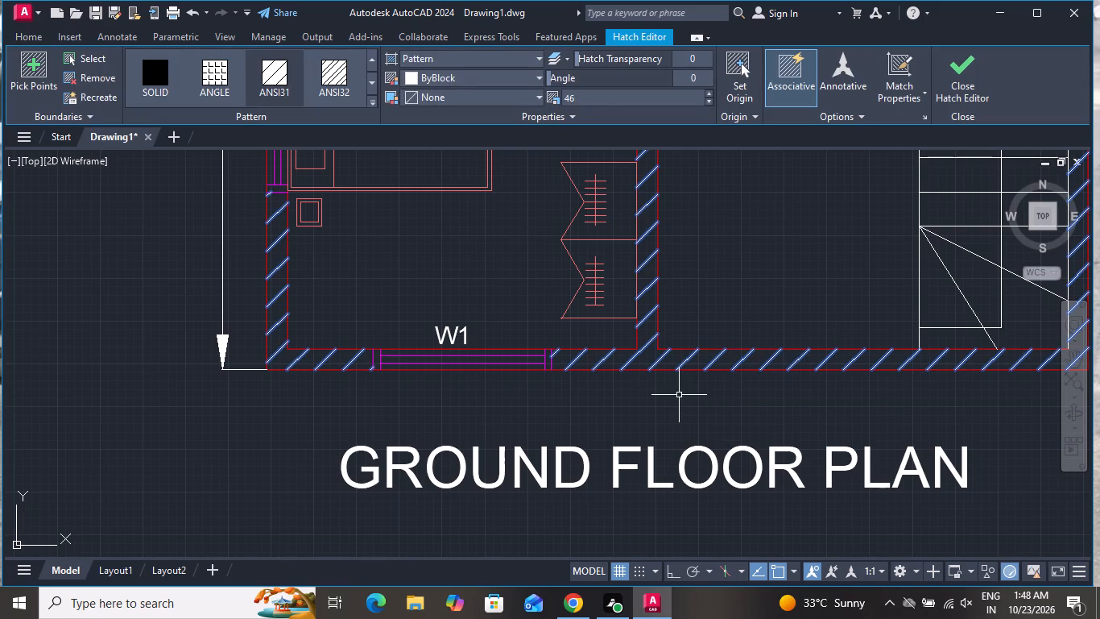
pyautogui.press('Escape')
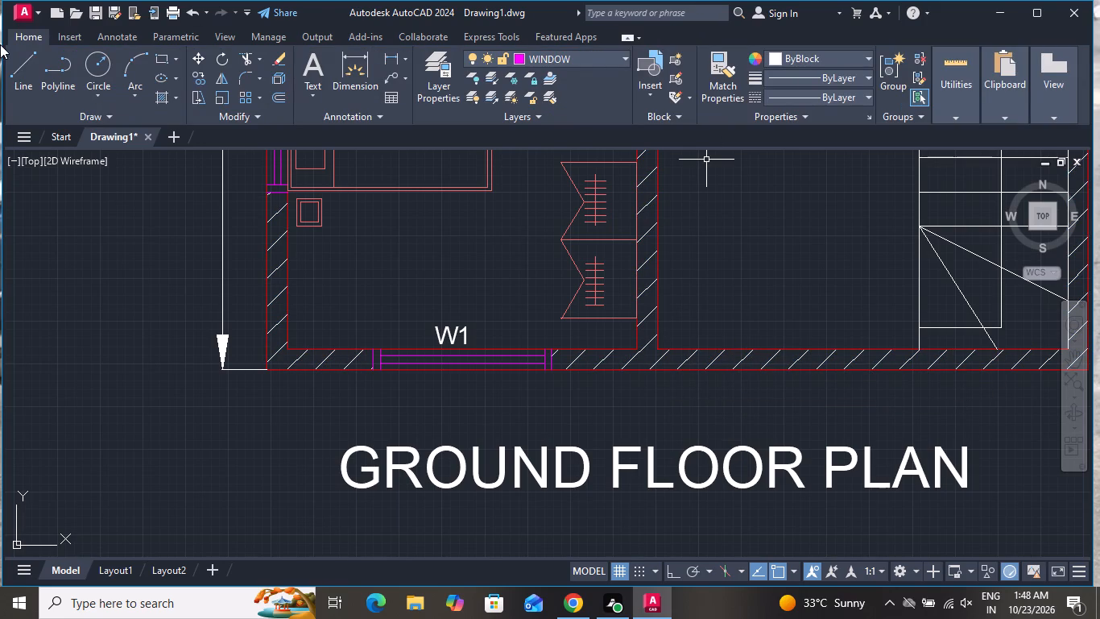
pyautogui.click(22, 62)
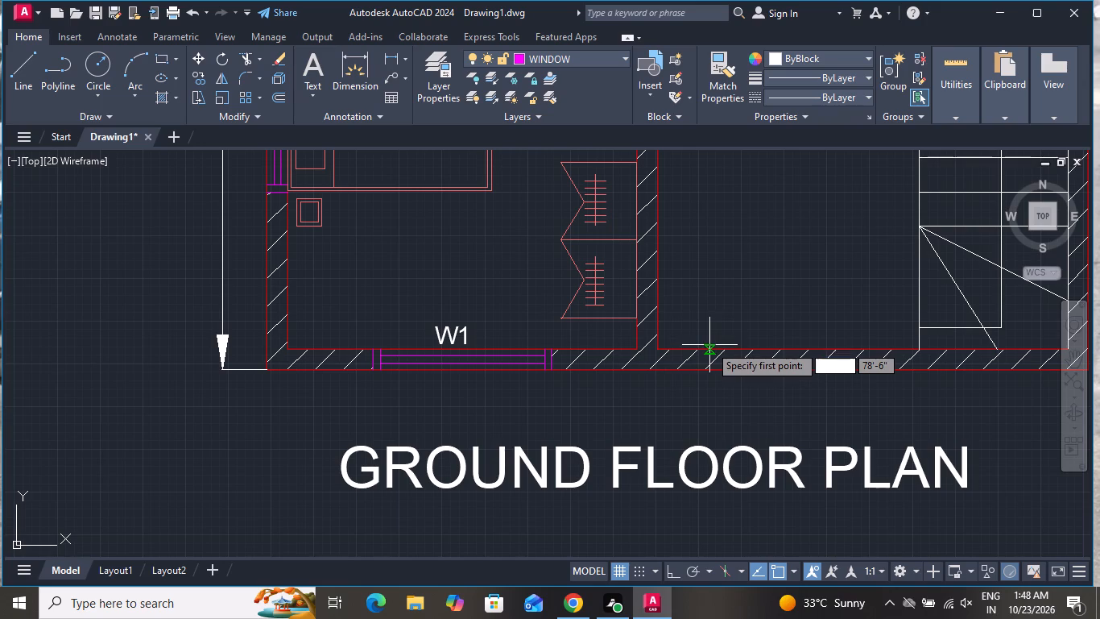
pyautogui.click(704, 350)
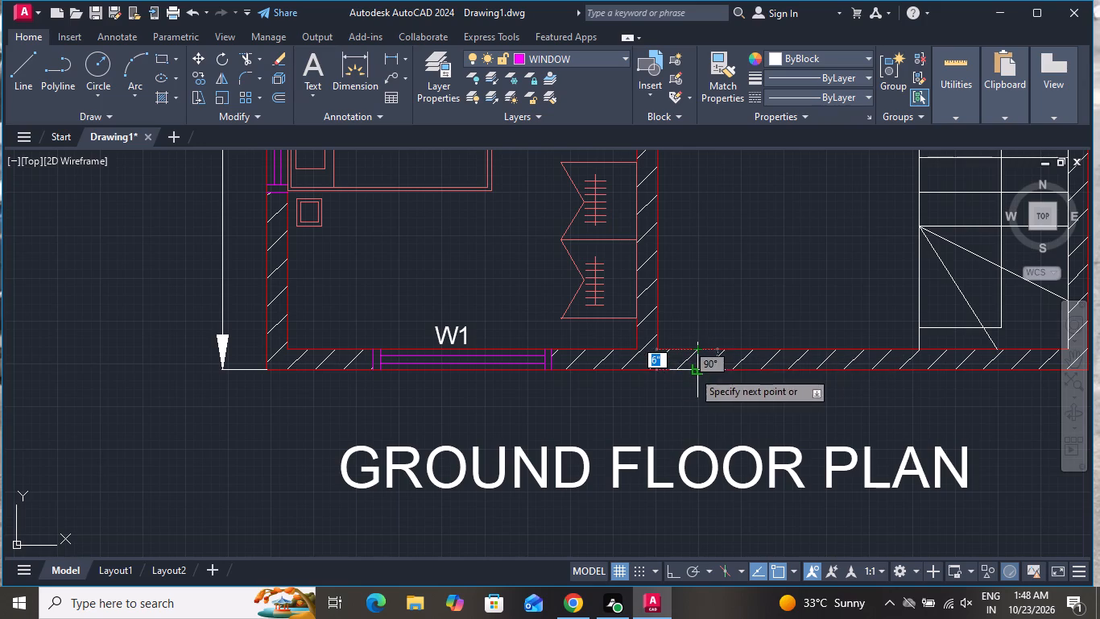
pyautogui.click(693, 369)
pyautogui.rightClick(696, 370)
pyautogui.click(732, 393)
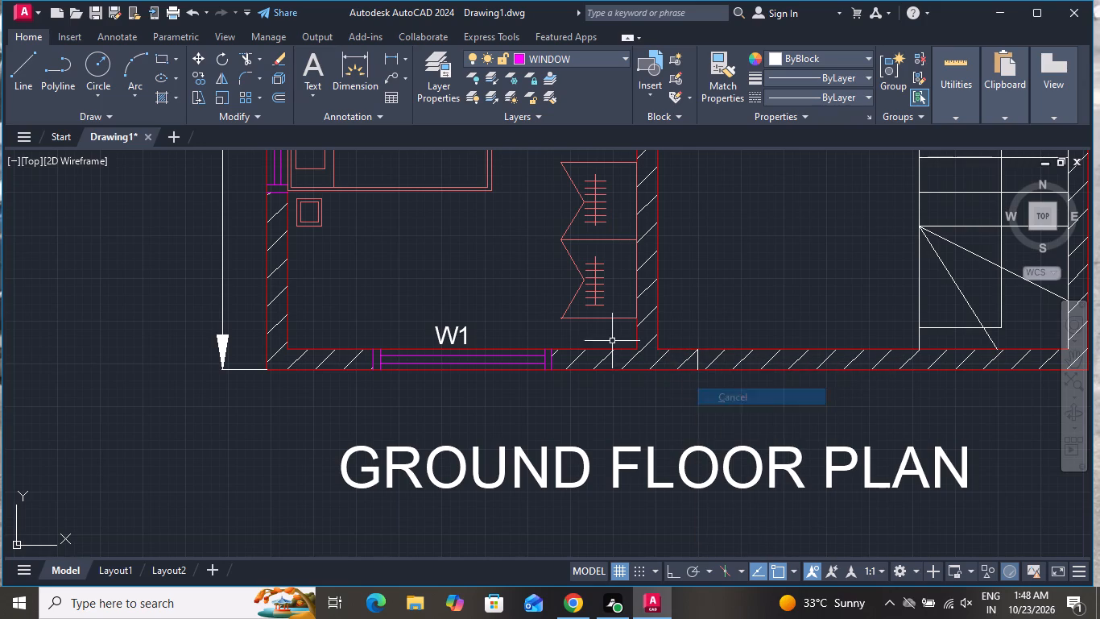
# Draw a second jamb line across the front wall, on the porch's stair side.
pyautogui.click(24, 65)
pyautogui.scroll(-1, 446, 289)
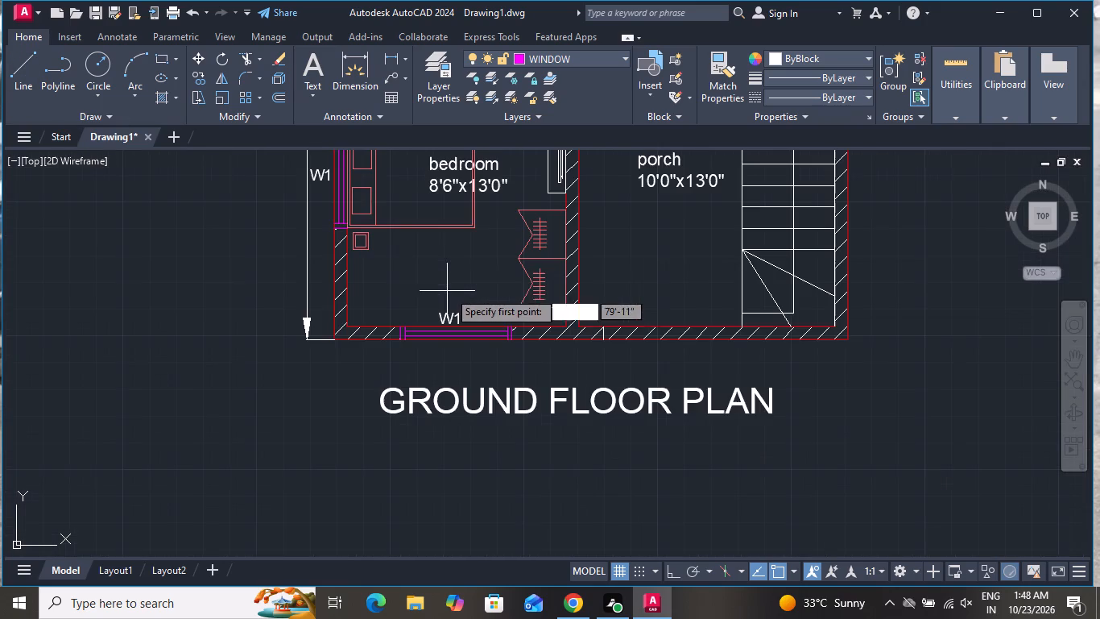
pyautogui.scroll(2, 733, 322)
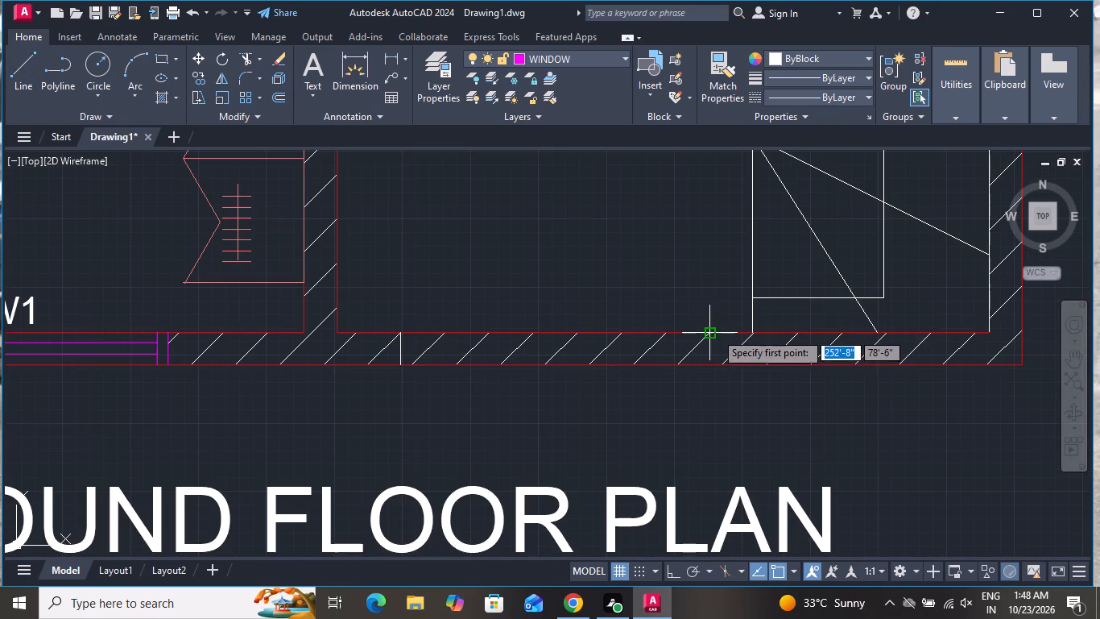
pyautogui.click(715, 331)
pyautogui.click(710, 364)
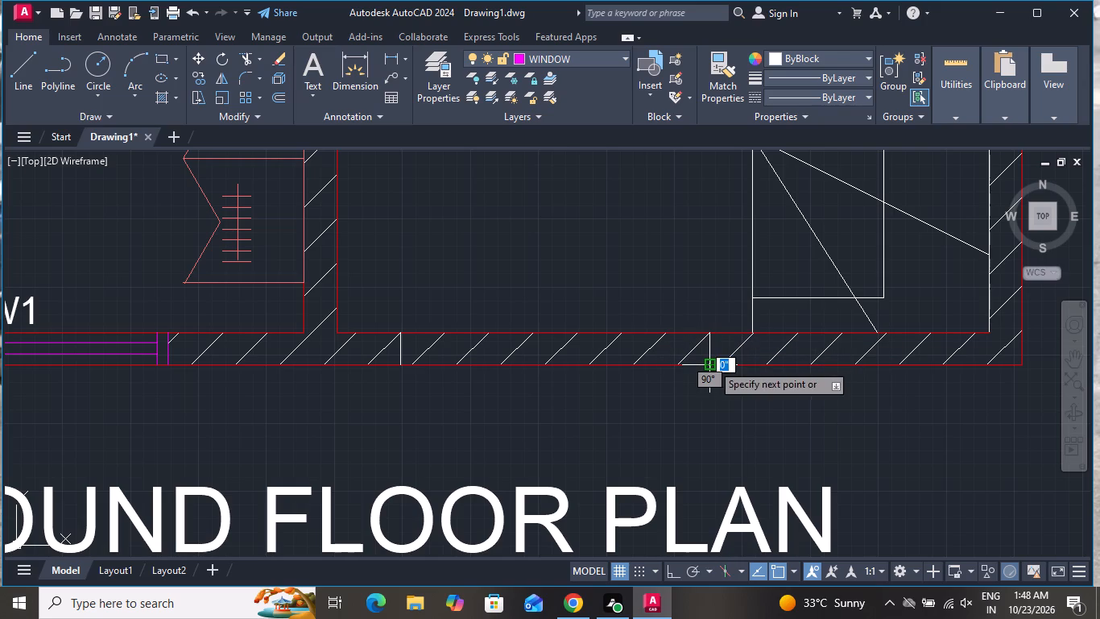
pyautogui.rightClick(712, 364)
pyautogui.click(741, 384)
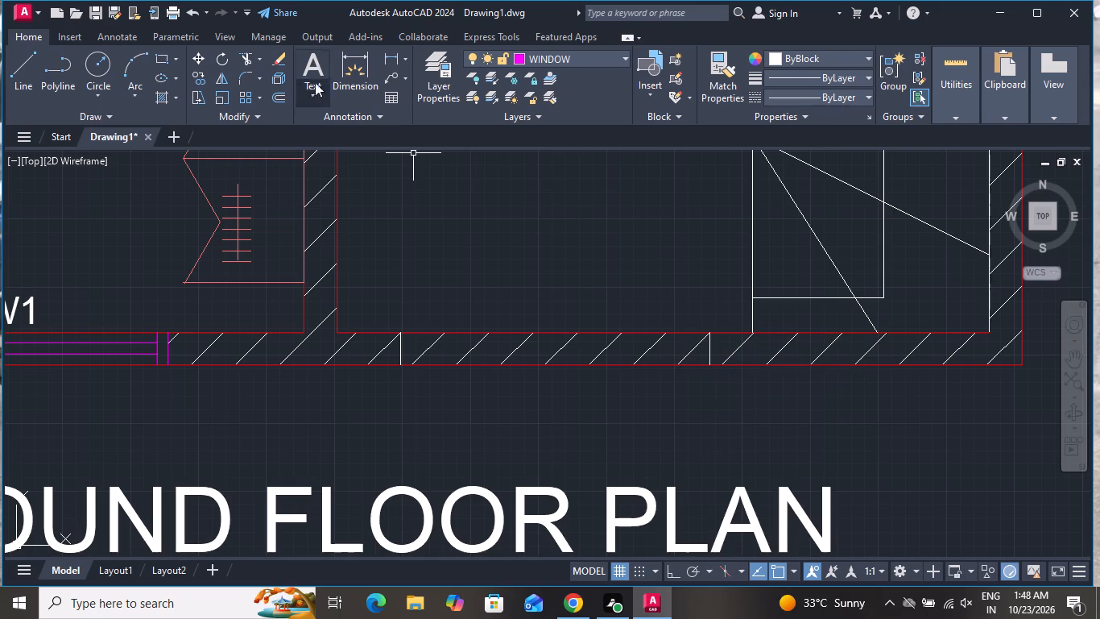
# Trim the inner and outer front wall lines between the two jamb lines to open the porch entrance.
pyautogui.click(246, 55)
pyautogui.click(432, 343)
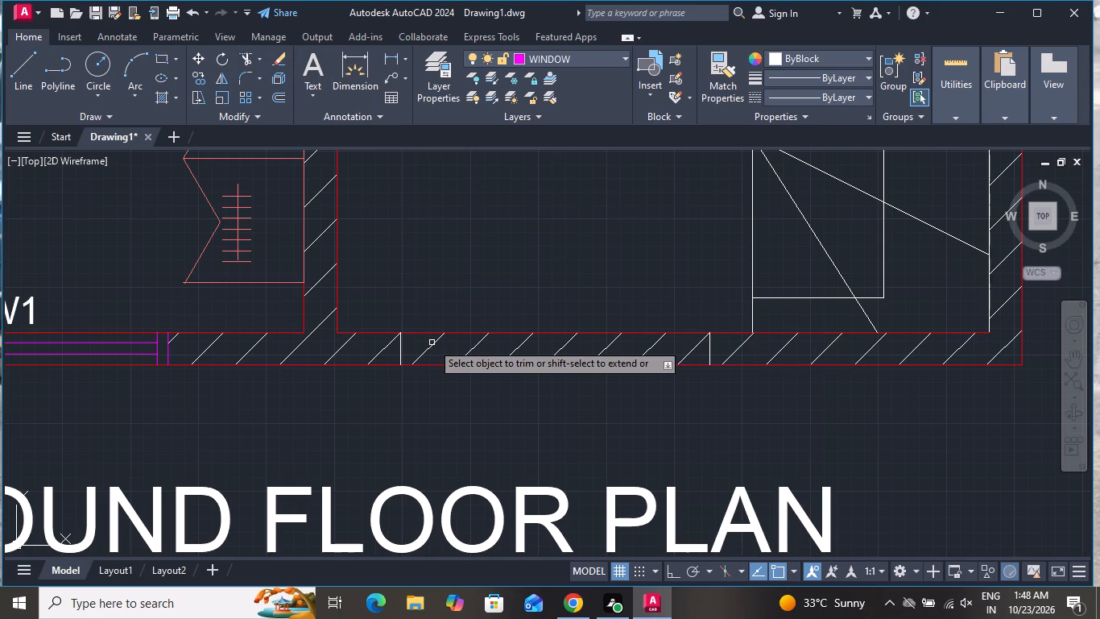
pyautogui.click(449, 327)
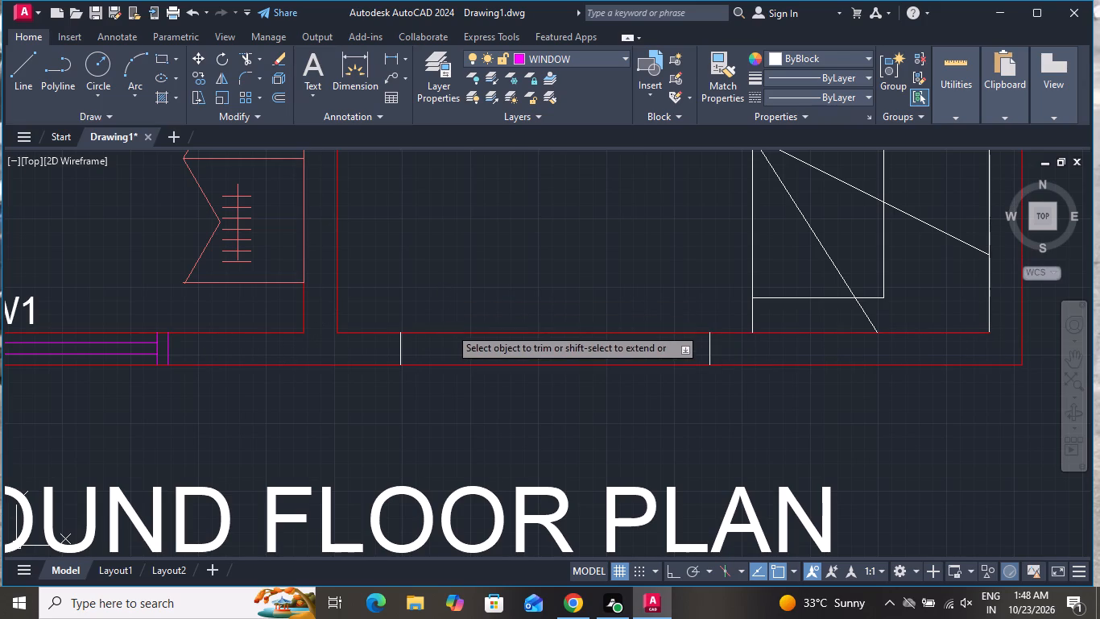
pyautogui.click(454, 380)
pyautogui.scroll(-3, 495, 326)
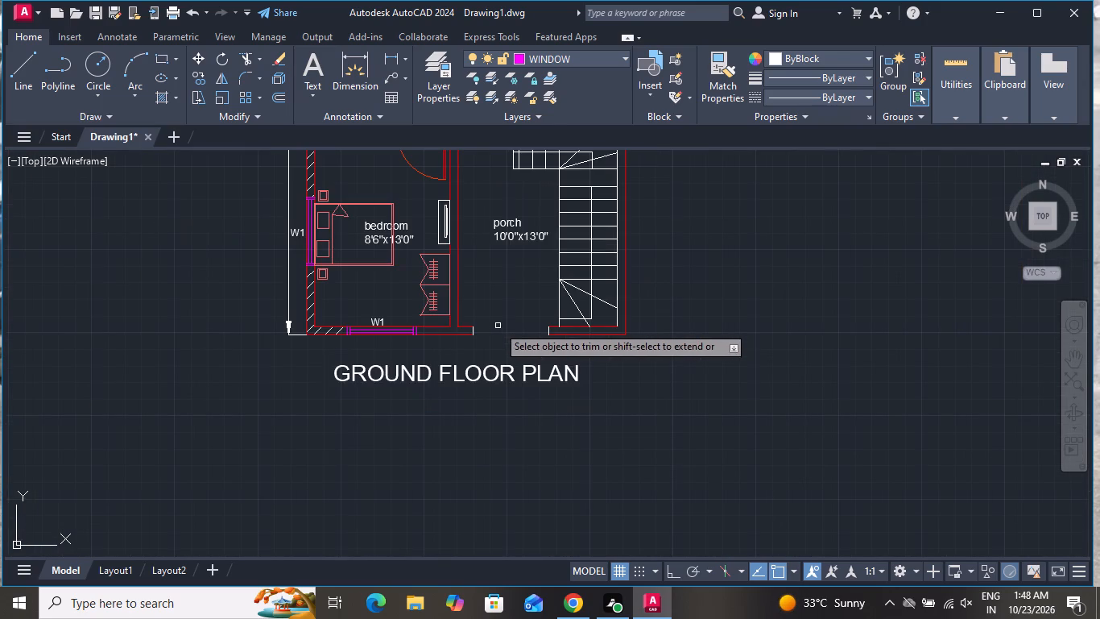
pyautogui.scroll(4, 474, 330)
pyautogui.rightClick(483, 315)
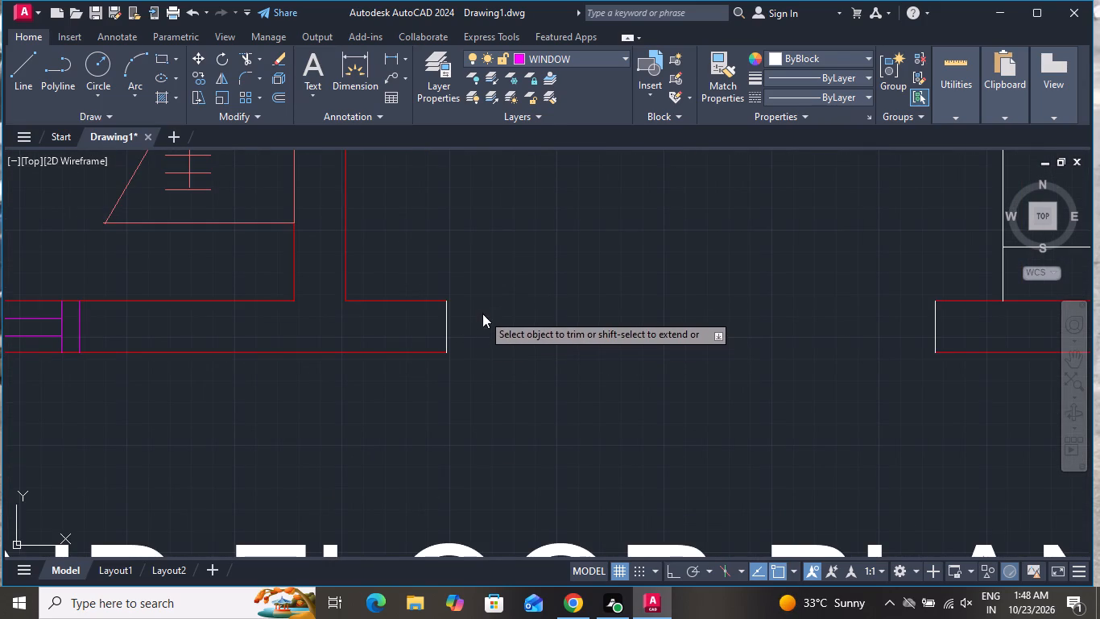
pyautogui.click(496, 334)
# Match the front wall line's WALL layer properties onto both porch entrance jamb lines.
pyautogui.click(419, 301)
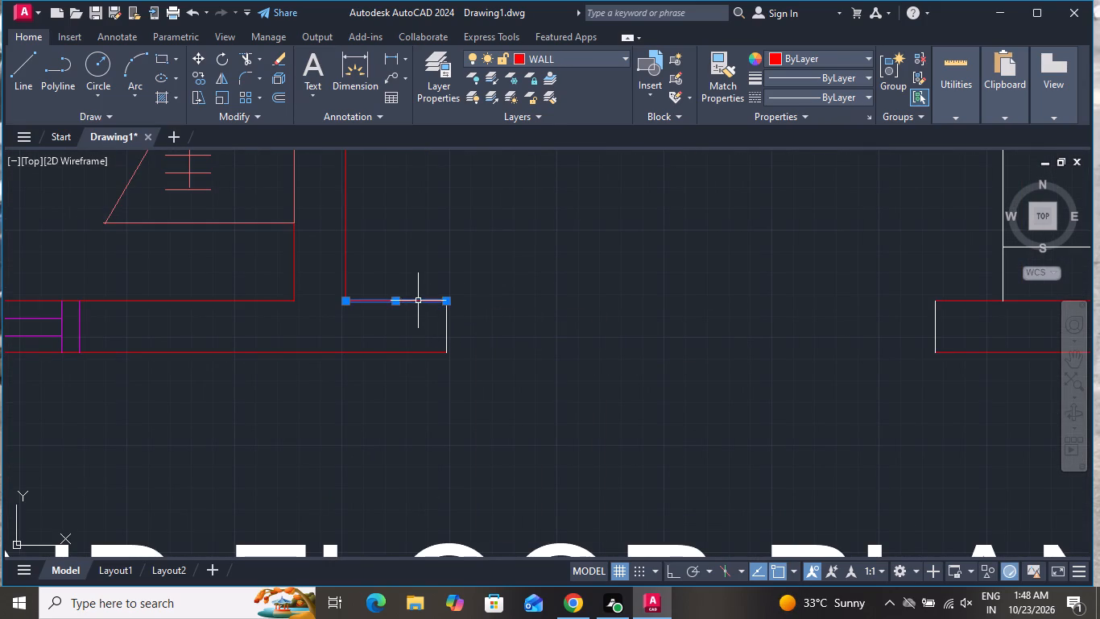
pyautogui.click(710, 70)
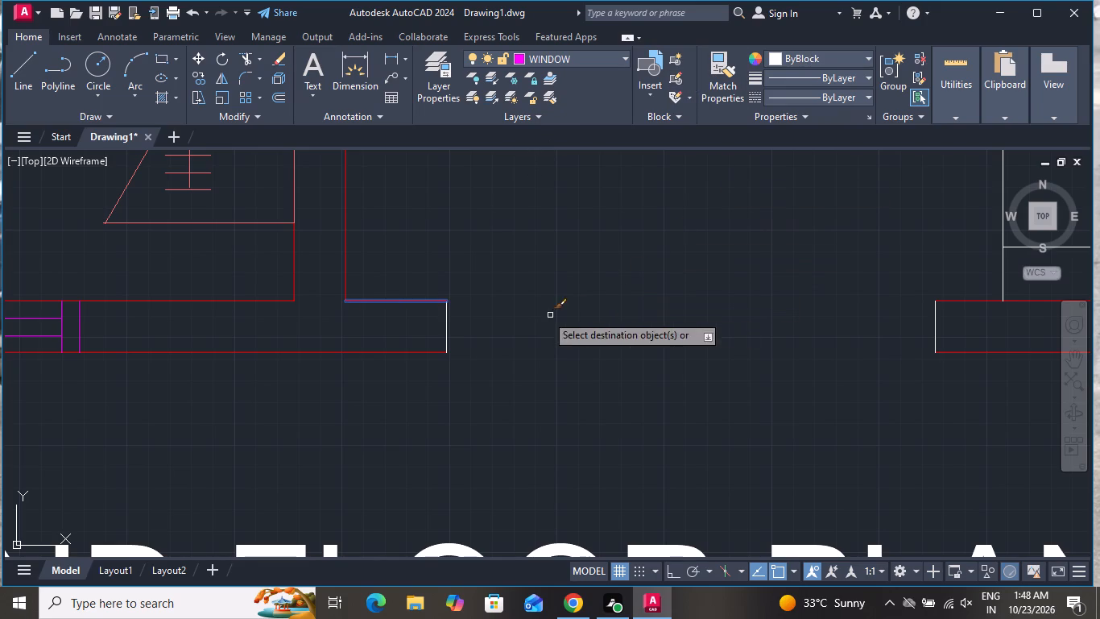
pyautogui.click(447, 321)
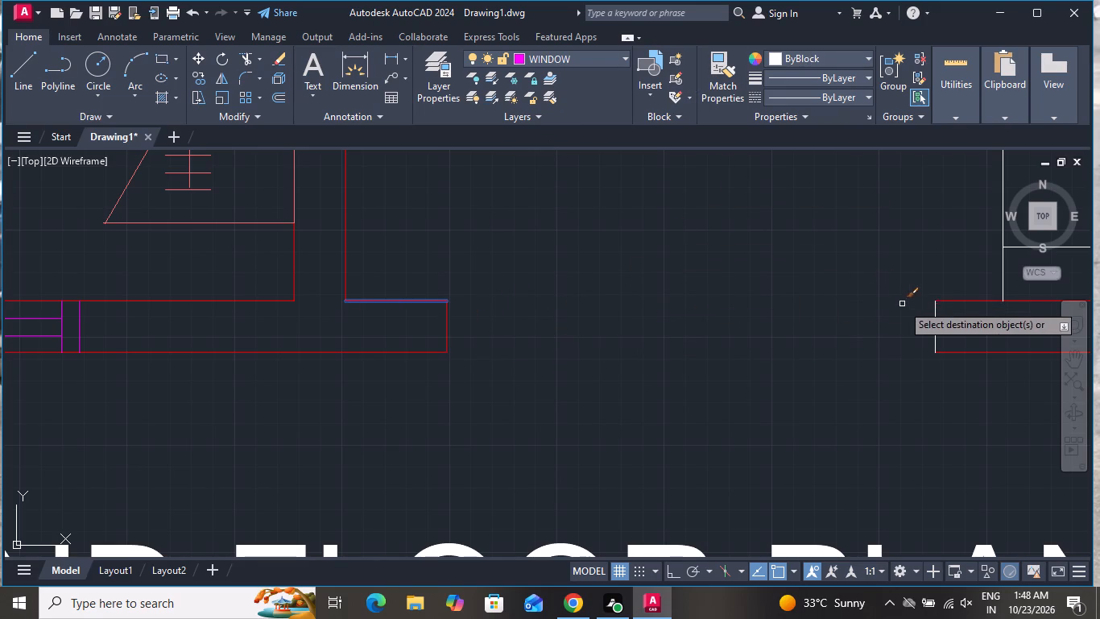
pyautogui.click(937, 313)
# Match the same wall properties onto the end line of the partition between the living room and the open 2'0" wide strip.
pyautogui.scroll(-4, 812, 392)
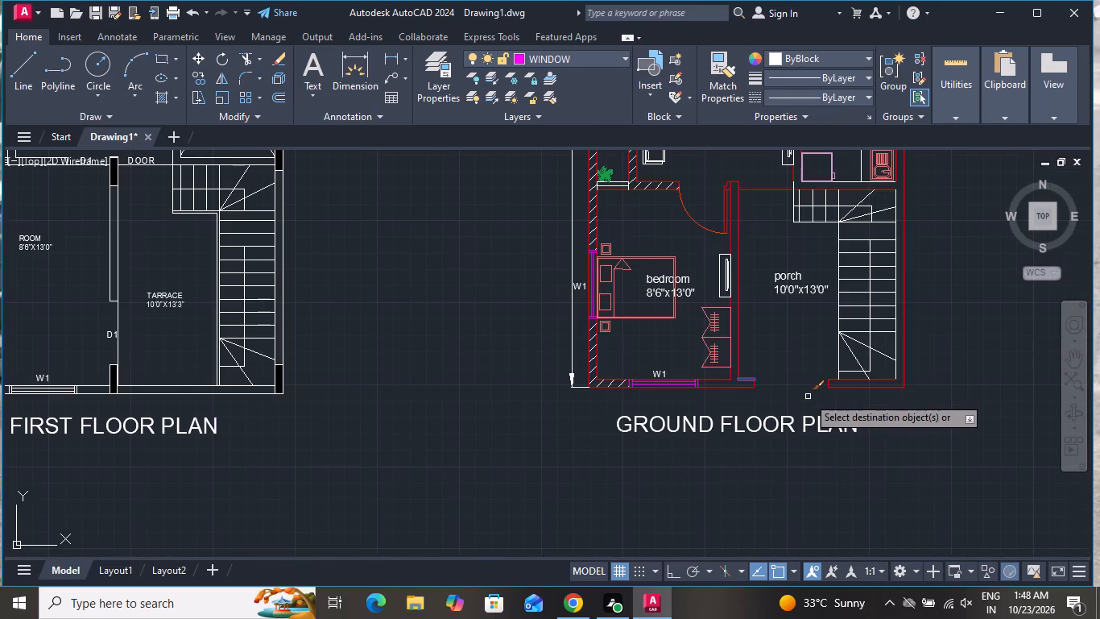
pyautogui.scroll(-2, 699, 222)
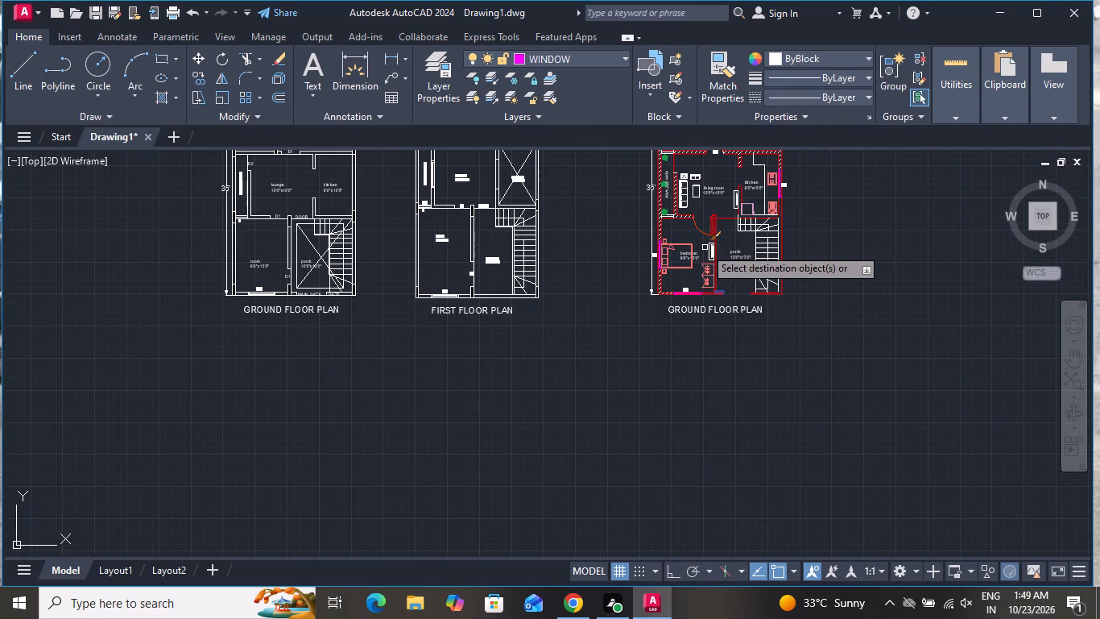
pyautogui.scroll(5, 684, 154)
pyautogui.scroll(2, 605, 275)
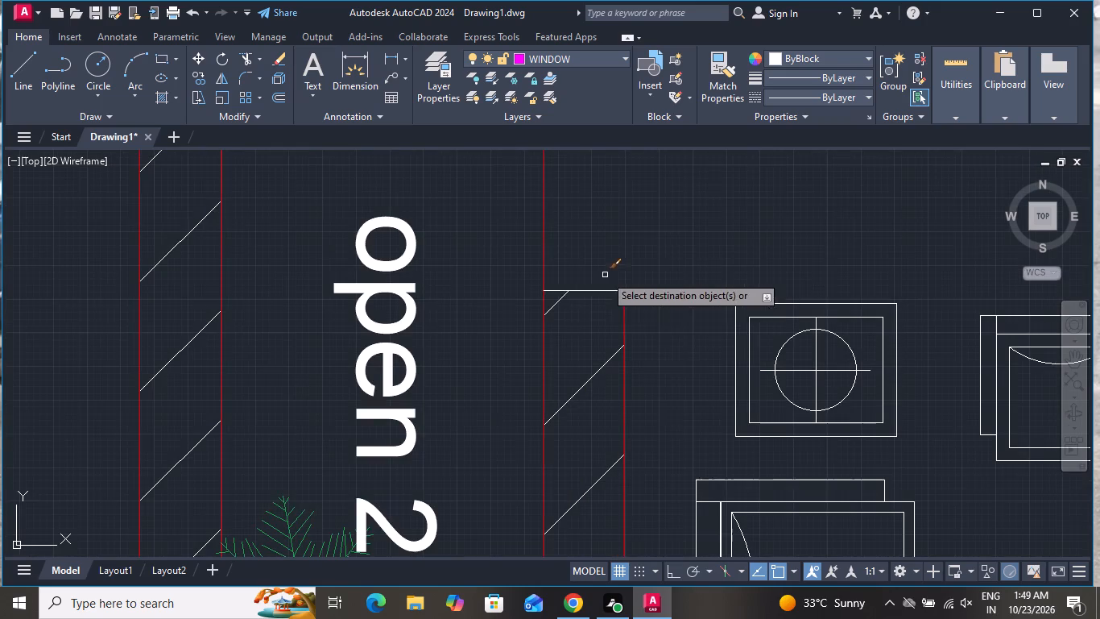
pyautogui.click(595, 292)
pyautogui.scroll(-7, 643, 253)
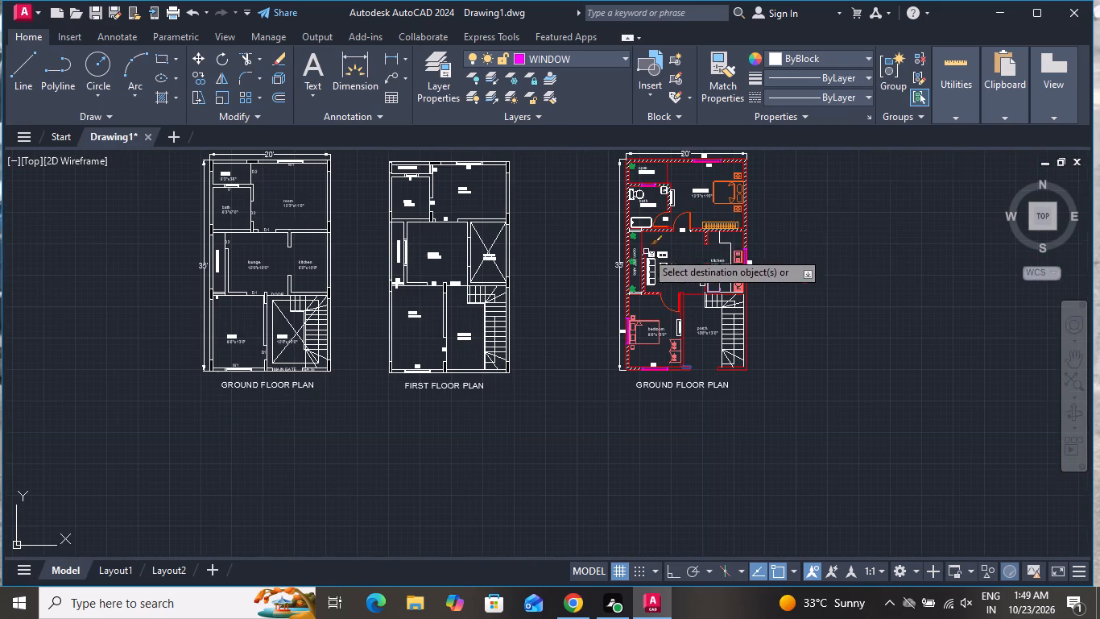
pyautogui.scroll(3, 732, 155)
pyautogui.scroll(-1, 740, 201)
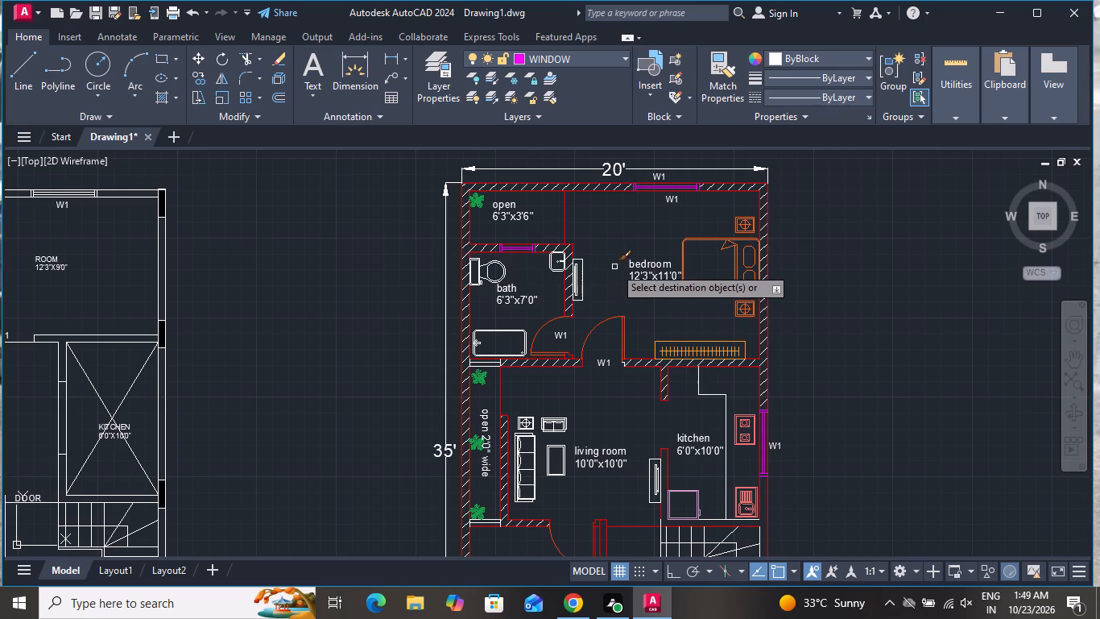
pyautogui.rightClick(615, 263)
pyautogui.click(636, 283)
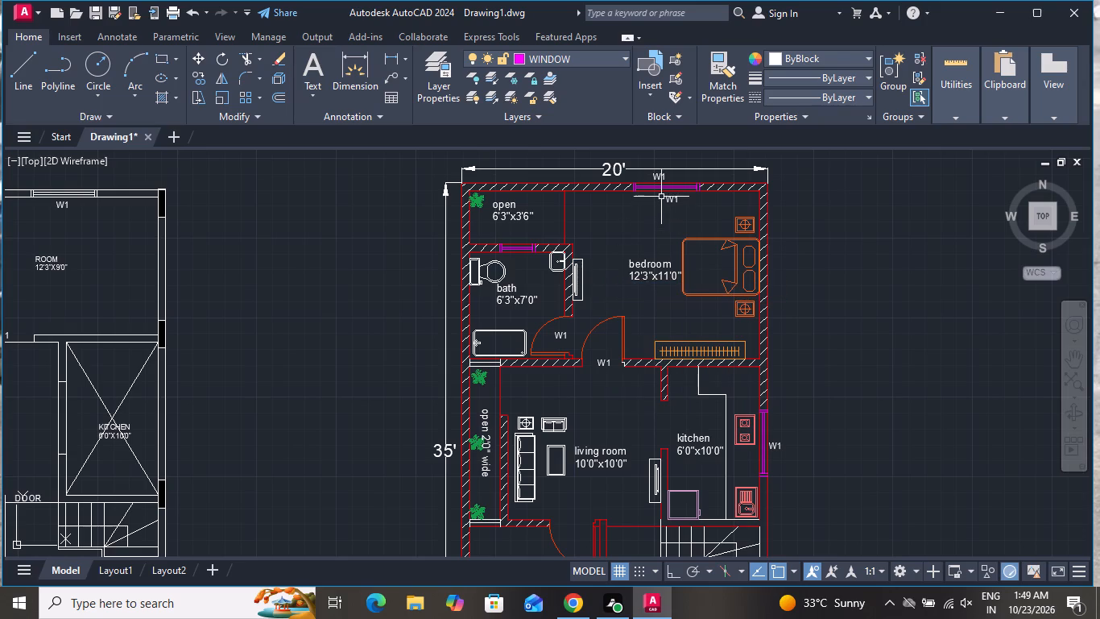
# Delete the duplicate W1 tag inside the upper bedroom, beneath its exterior window.
pyautogui.click(670, 199)
pyautogui.press('Delete')
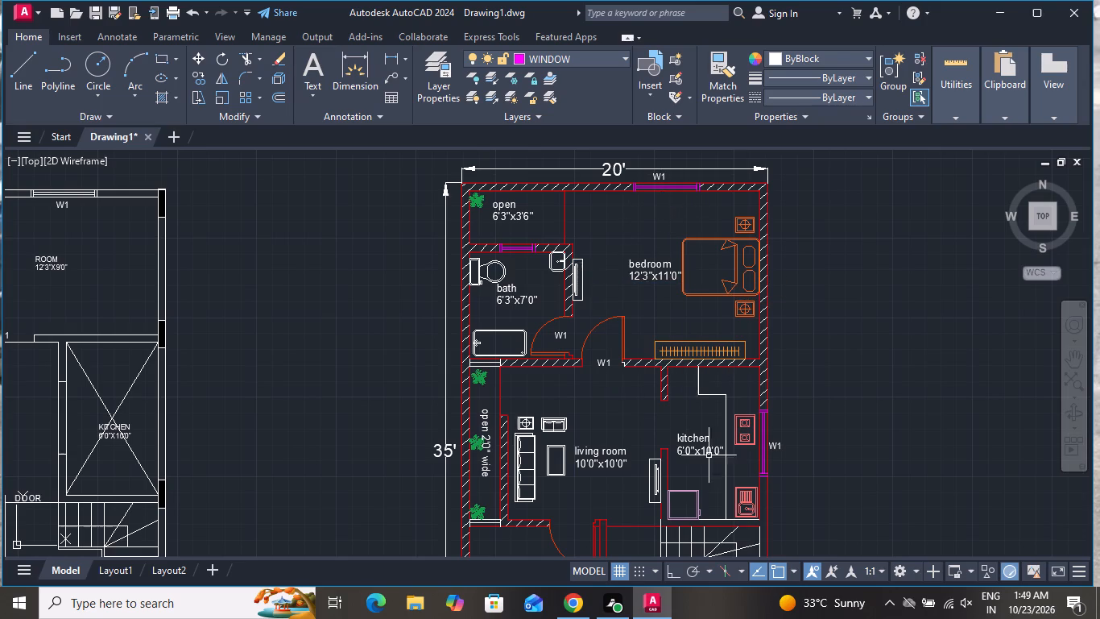
# Change the W1 tag at the upper bedroom's door opening to D1.
pyautogui.scroll(5, 606, 371)
pyautogui.doubleClick(622, 353)
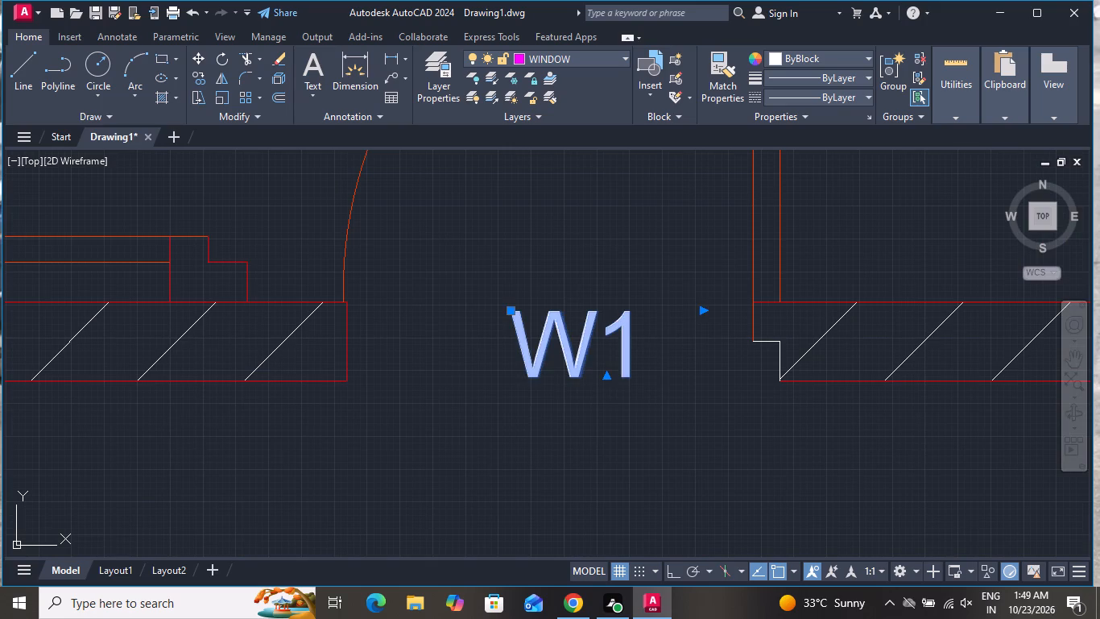
pyautogui.press('BackSpace')
pyautogui.press('BackSpace')
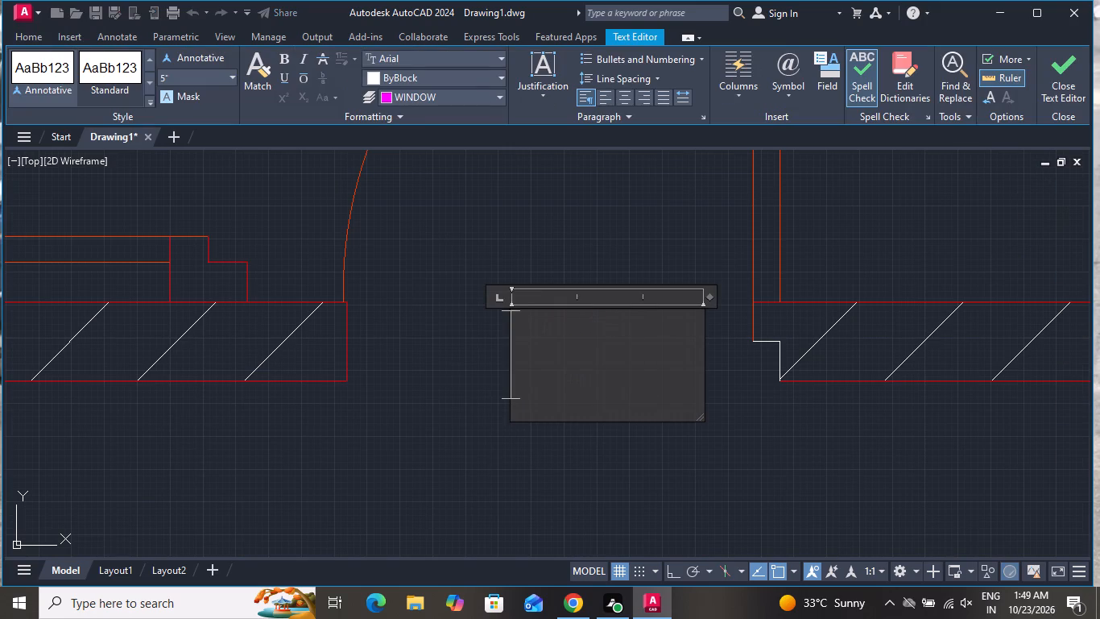
pyautogui.press('d')
pyautogui.press('1')
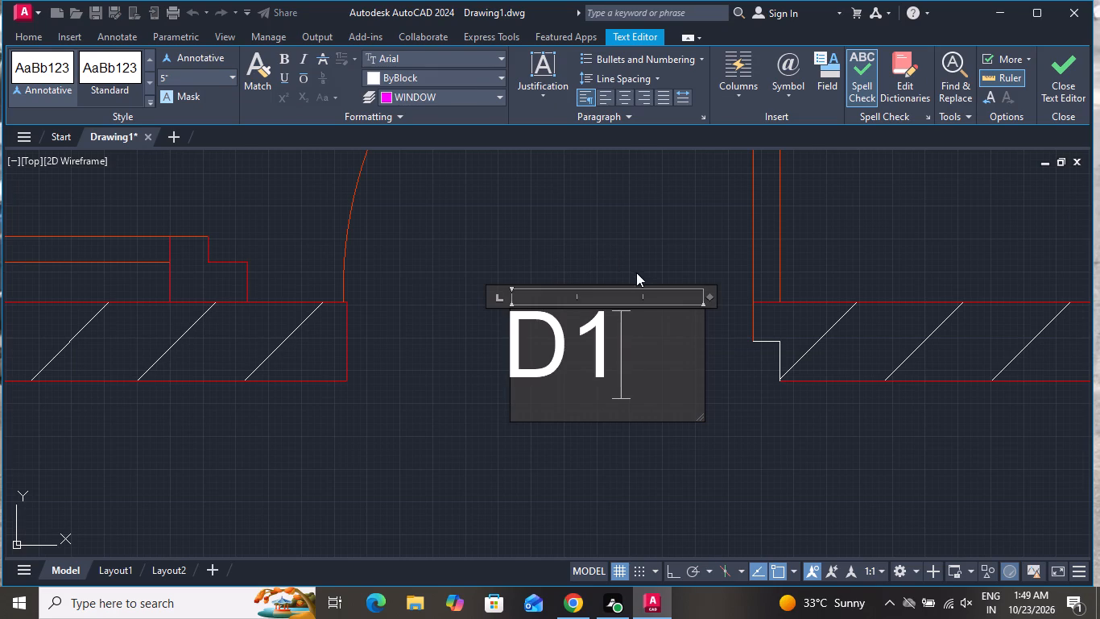
pyautogui.click(747, 431)
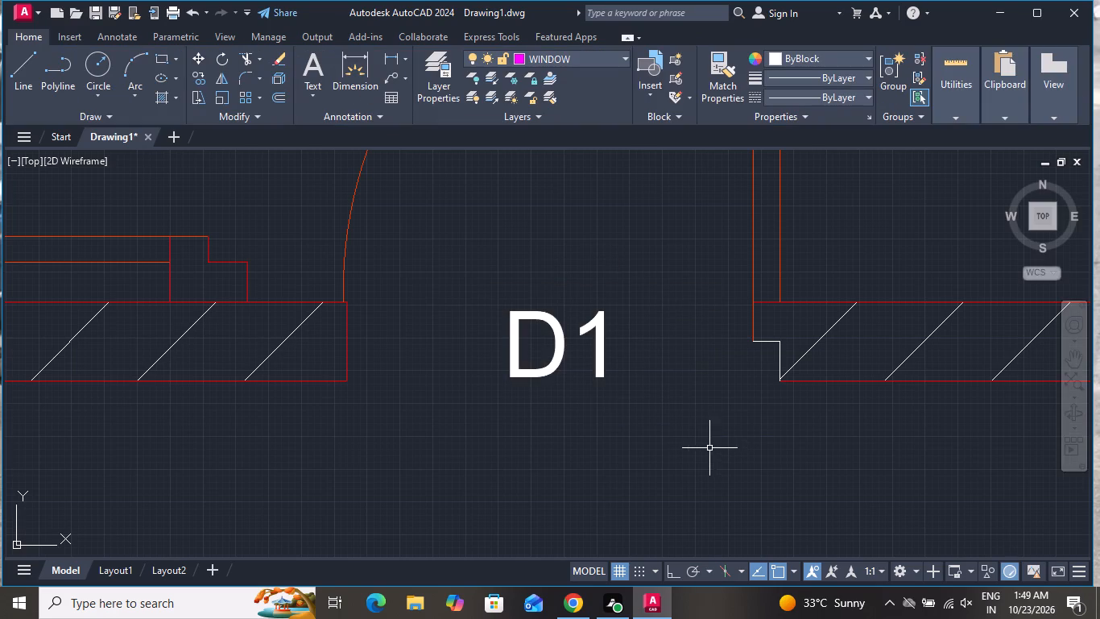
# Copy the upper bedroom's D1 door tag to the lower bedroom's door opening and beside the open 6'3"x3'6" area's bedroom-side line.
pyautogui.scroll(-1, 707, 441)
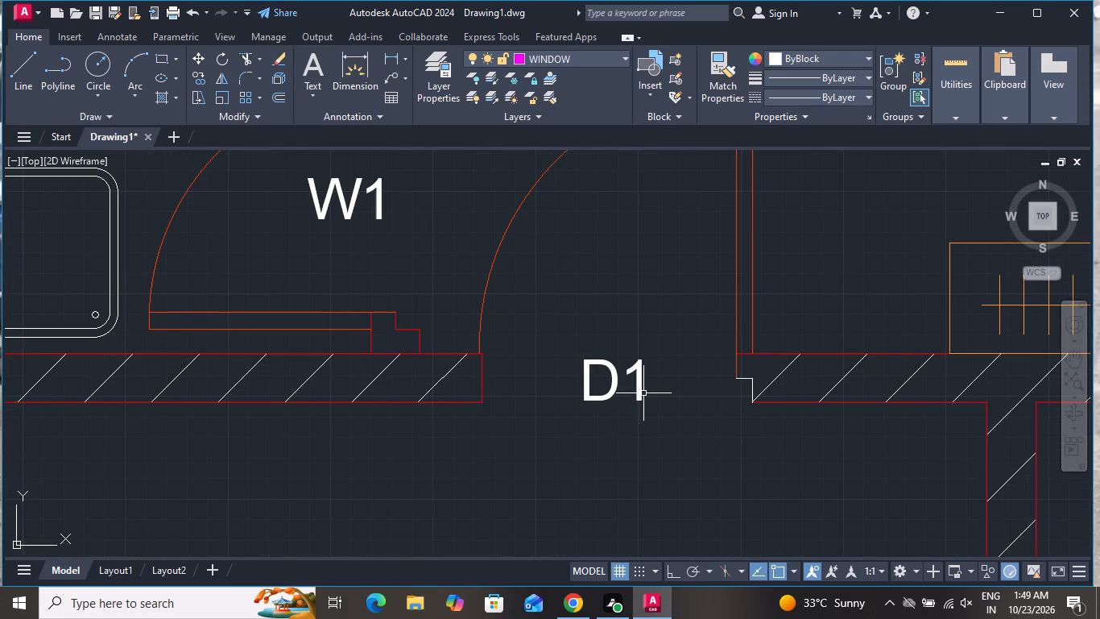
pyautogui.click(641, 391)
pyautogui.click(194, 84)
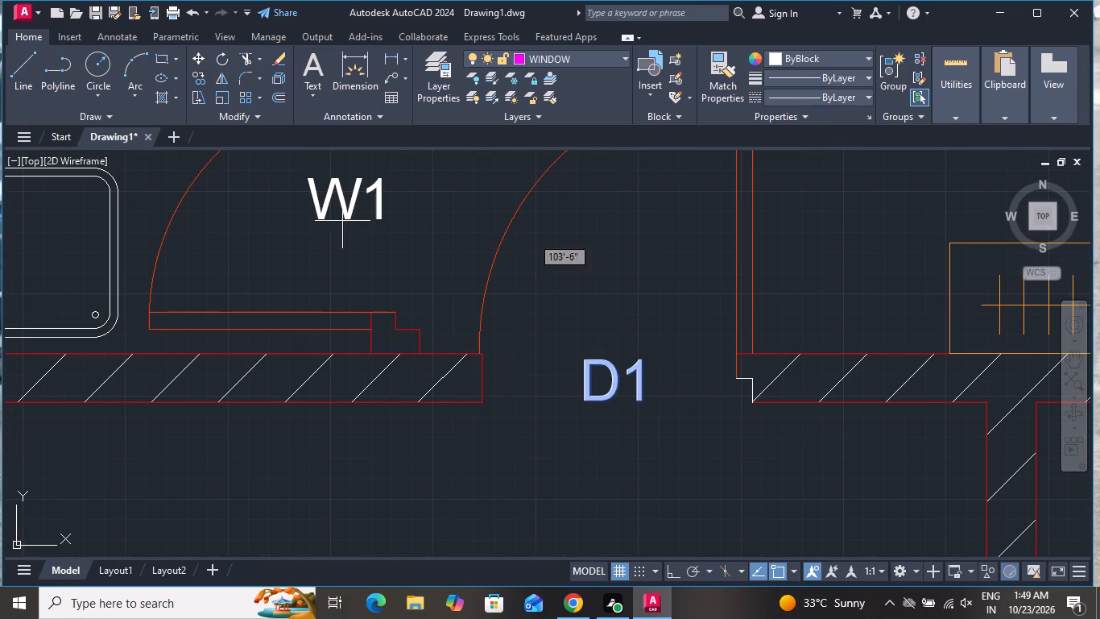
pyautogui.click(596, 376)
pyautogui.scroll(-4, 611, 301)
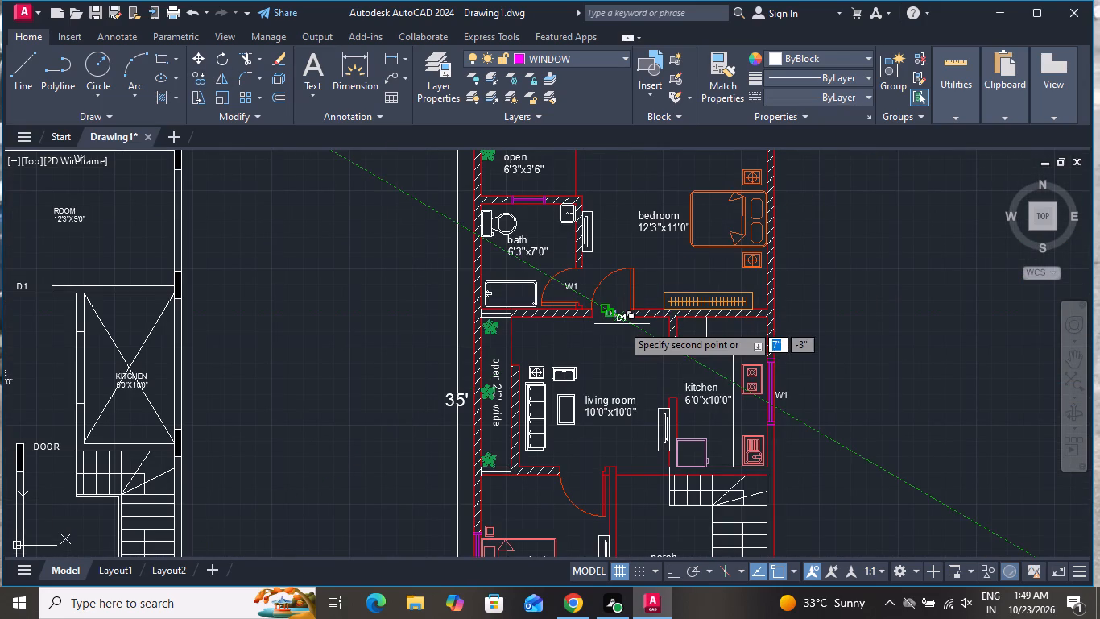
pyautogui.scroll(2, 612, 463)
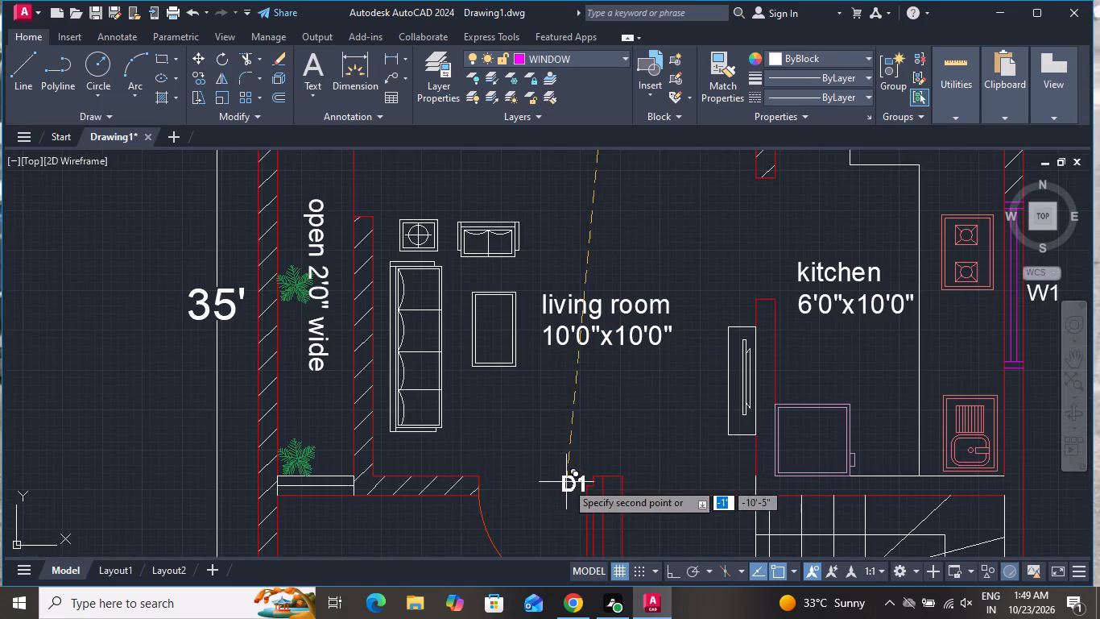
pyautogui.click(527, 491)
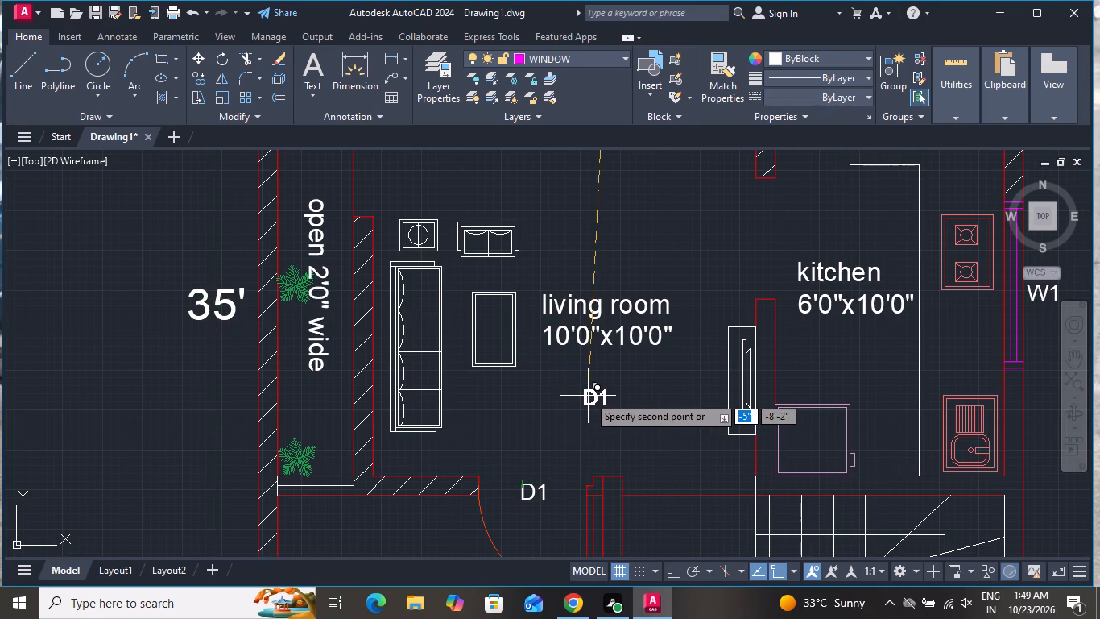
pyautogui.scroll(-2, 591, 398)
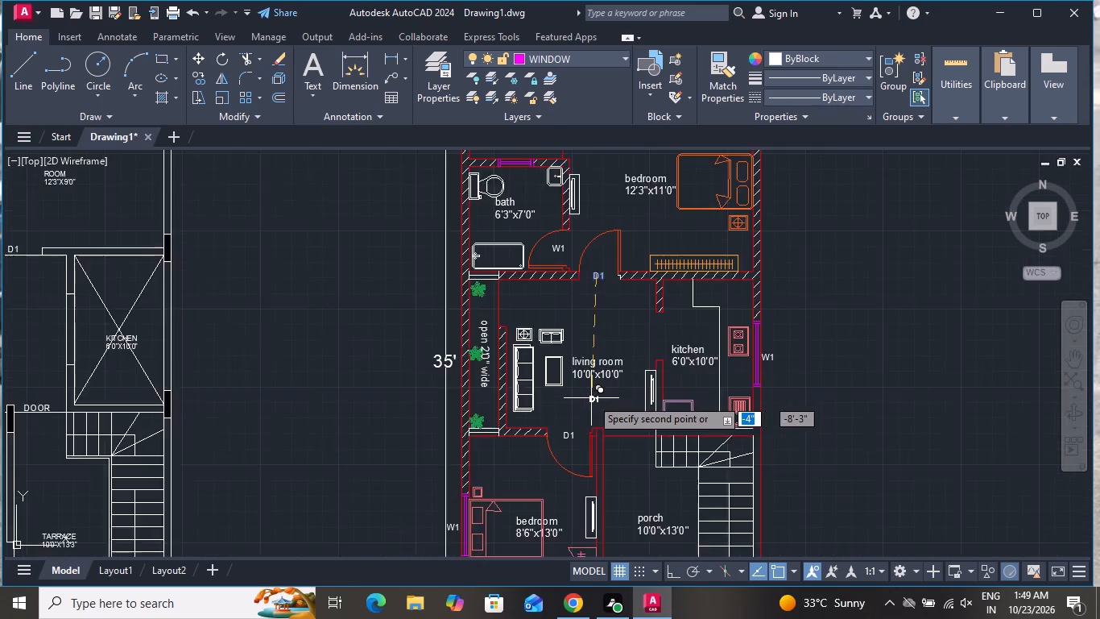
pyautogui.scroll(-2, 591, 398)
pyautogui.scroll(5, 578, 289)
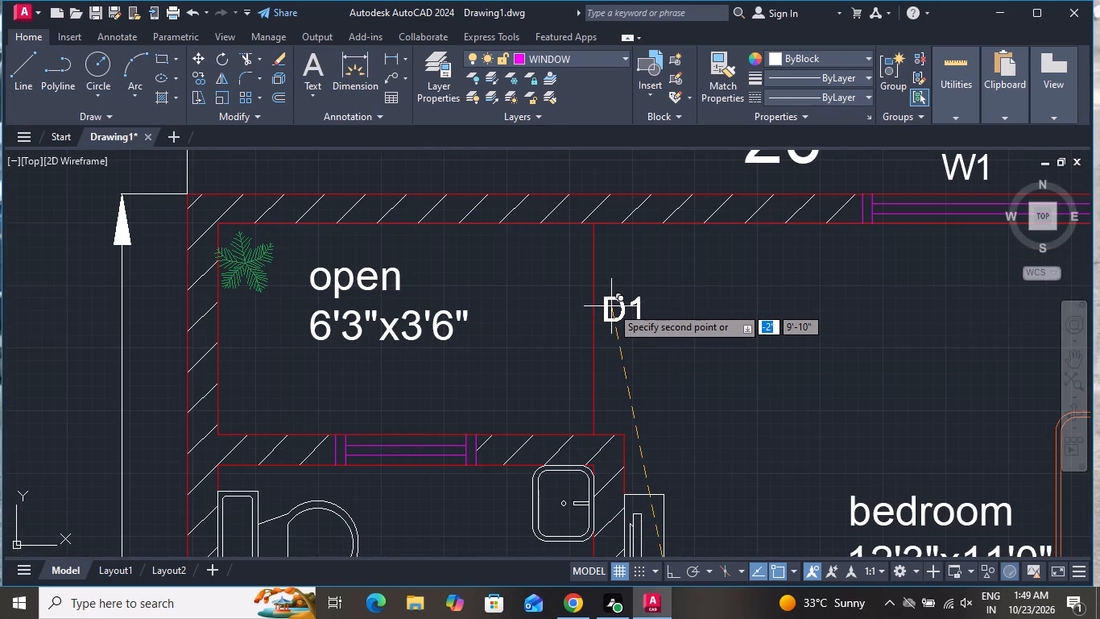
pyautogui.click(611, 306)
pyautogui.rightClick(610, 305)
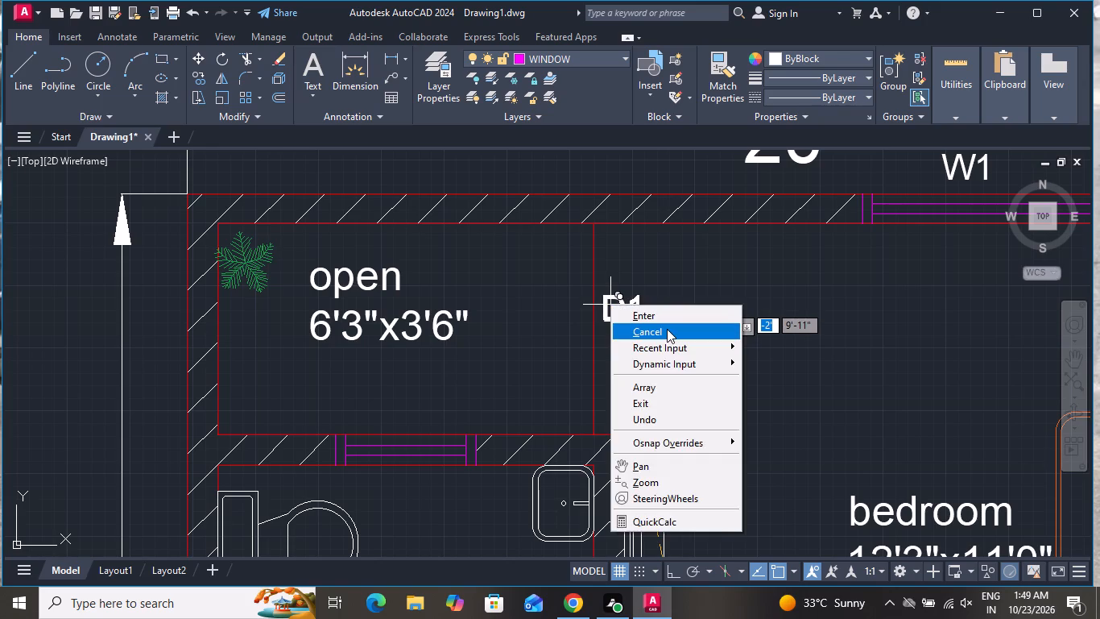
pyautogui.click(667, 329)
# Change the D1 tag beside the open 6'3"x3'6" area to D2.
pyautogui.doubleClick(642, 313)
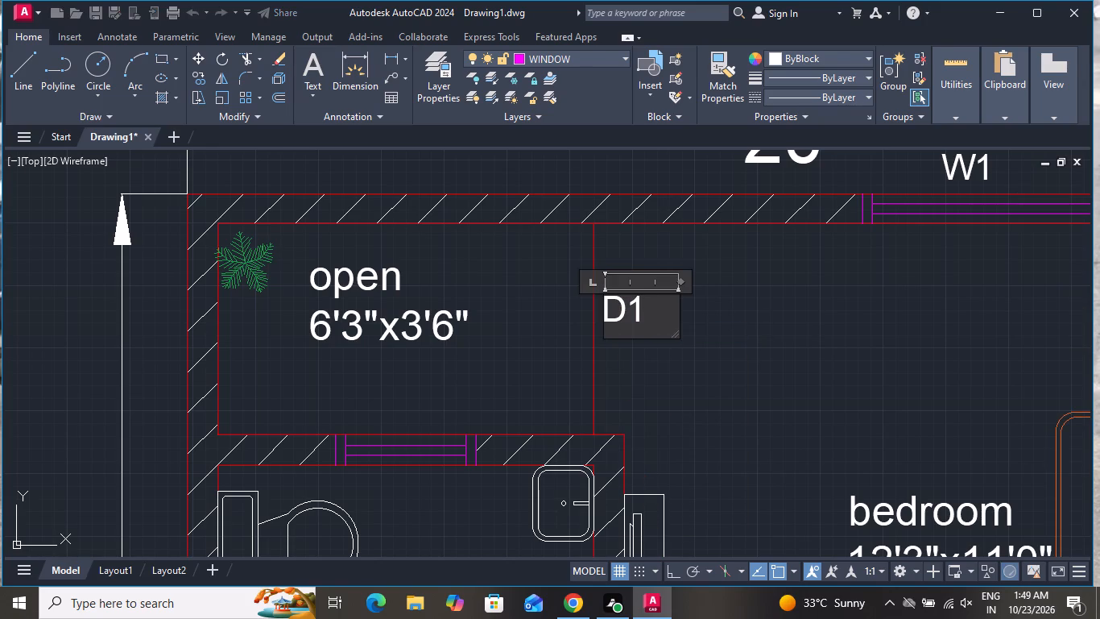
pyautogui.press('BackSpace')
pyautogui.press('2')
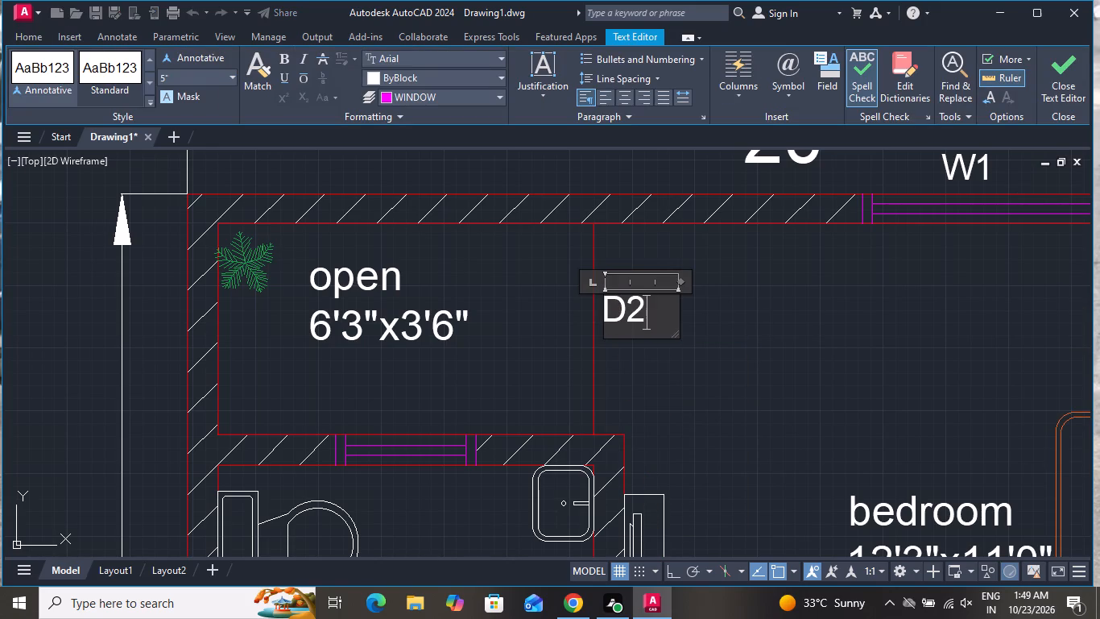
pyautogui.click(668, 365)
# Copy the D2 tag into the bath's door swing, next to the W1 tag there.
pyautogui.click(619, 314)
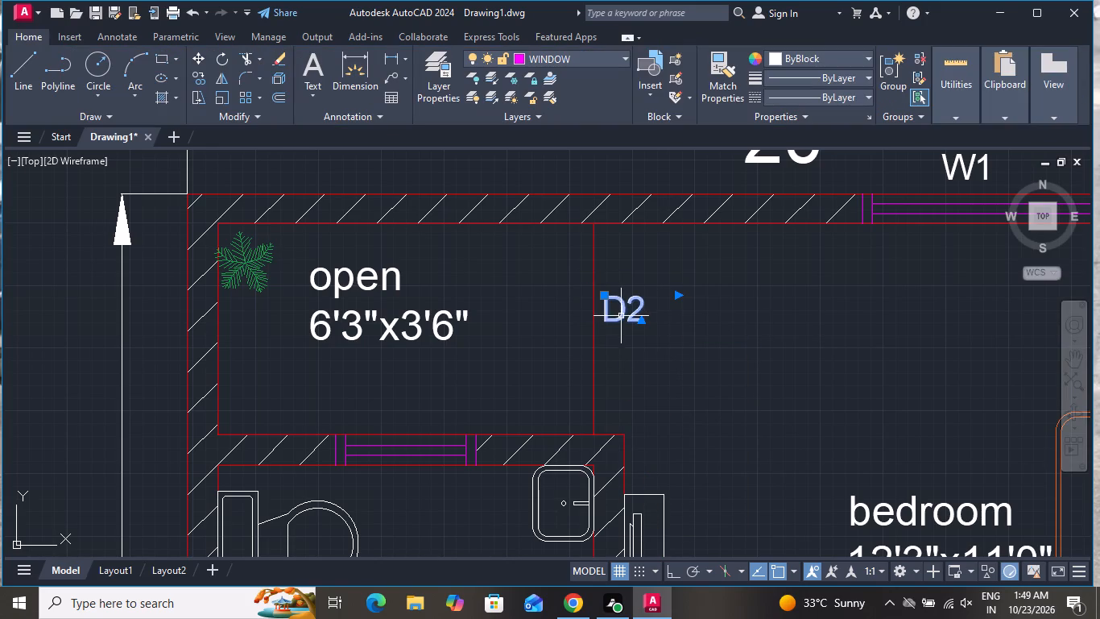
pyautogui.click(205, 78)
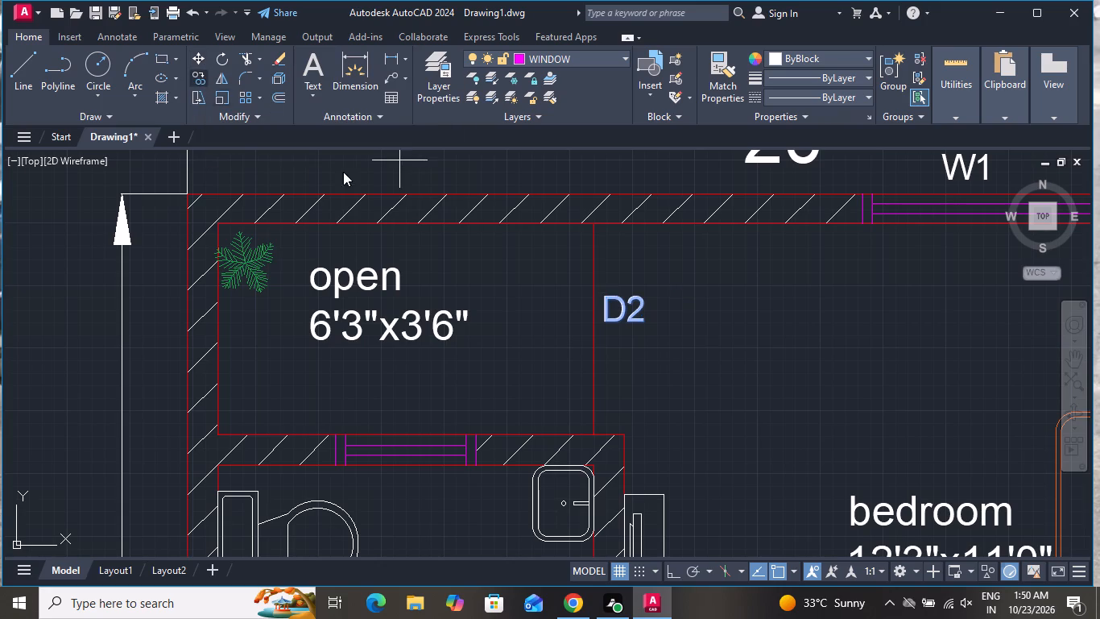
pyautogui.click(626, 295)
pyautogui.scroll(-2, 643, 218)
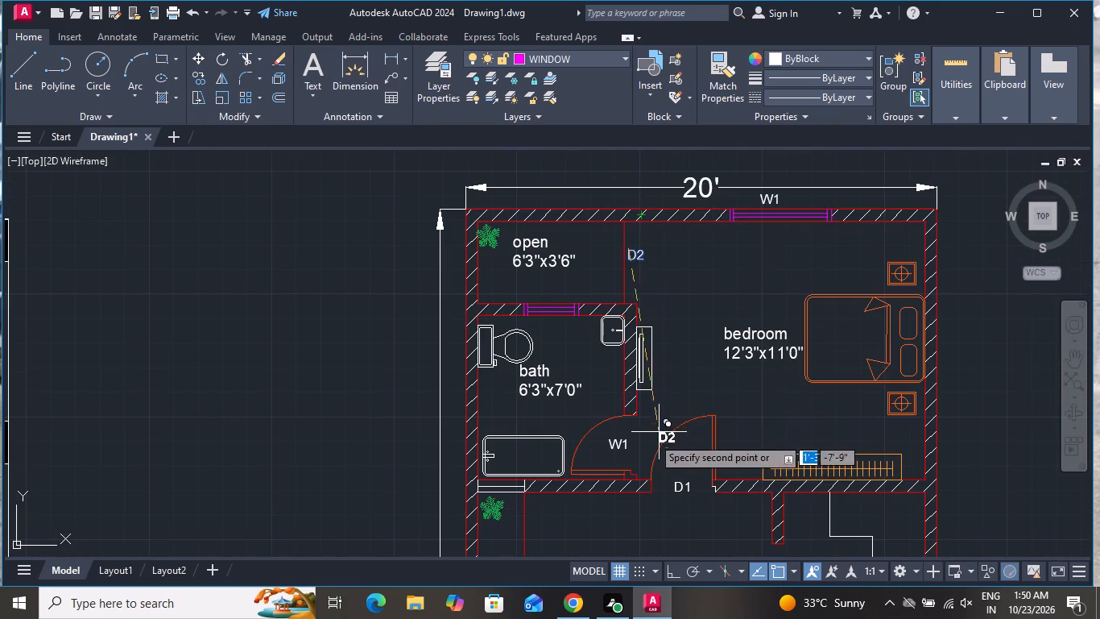
pyautogui.scroll(3, 637, 444)
pyautogui.click(480, 410)
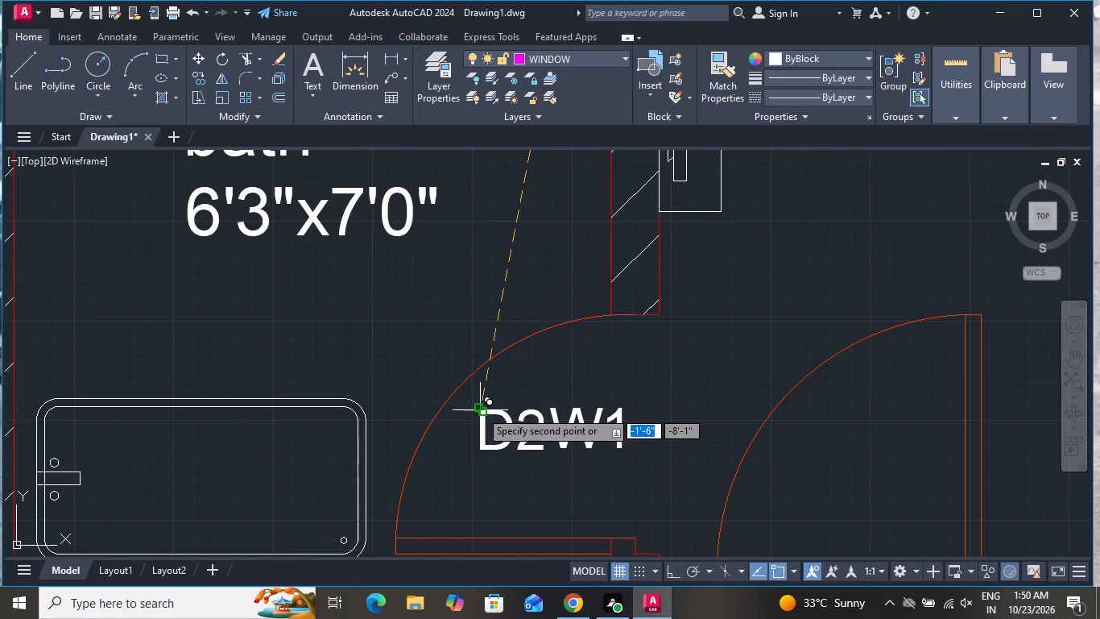
pyautogui.rightClick(482, 409)
pyautogui.click(519, 214)
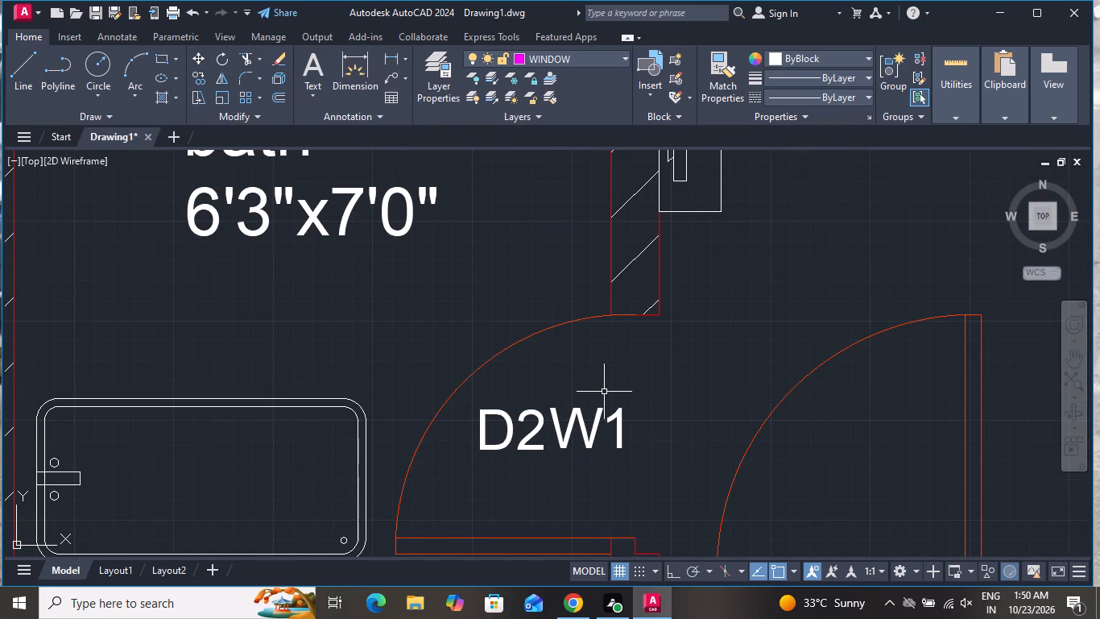
# Delete the W1 tag inside the bath's door swing.
pyautogui.click(605, 418)
pyautogui.click(584, 438)
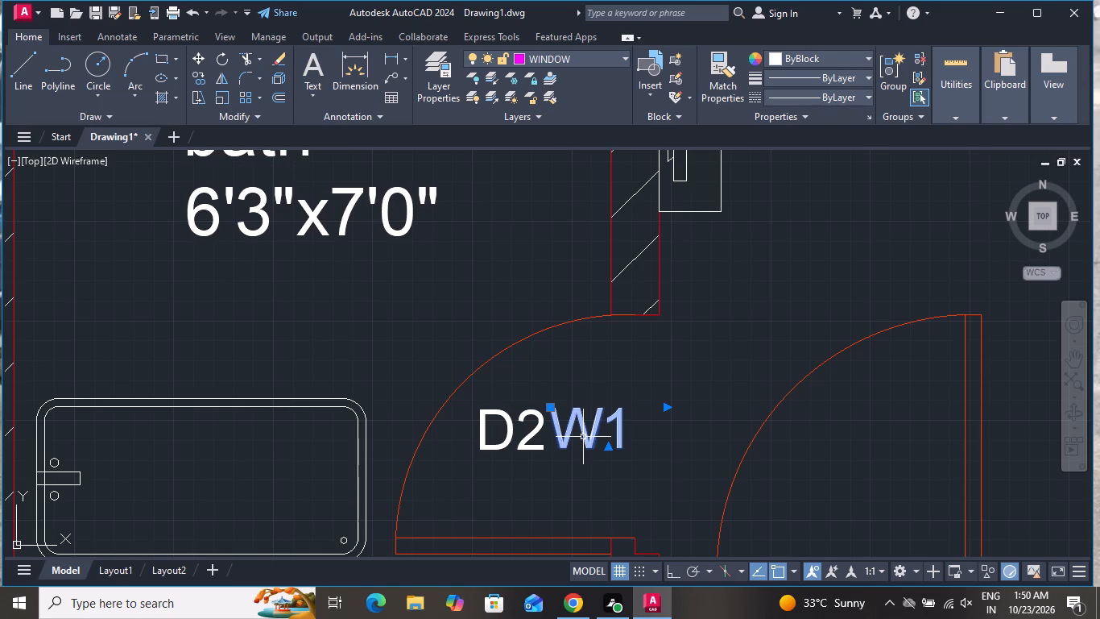
pyautogui.press('Delete')
# Copy the upper bedroom's D1 tag to the wall line between the living room and the porch.
pyautogui.scroll(-3, 588, 442)
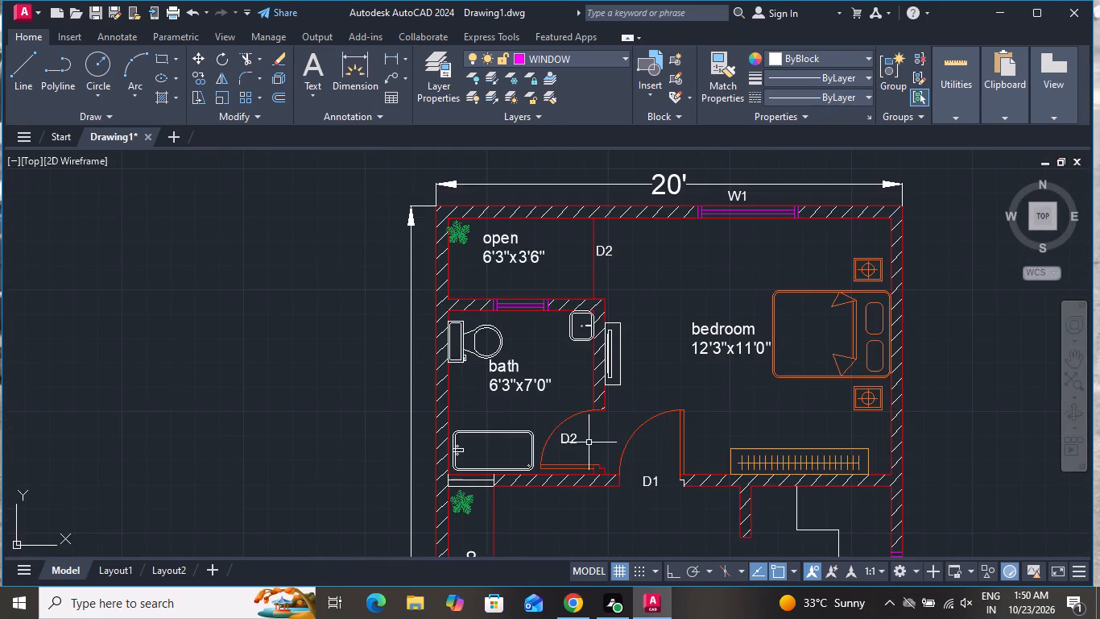
pyautogui.scroll(-1, 589, 442)
pyautogui.scroll(-1, 627, 369)
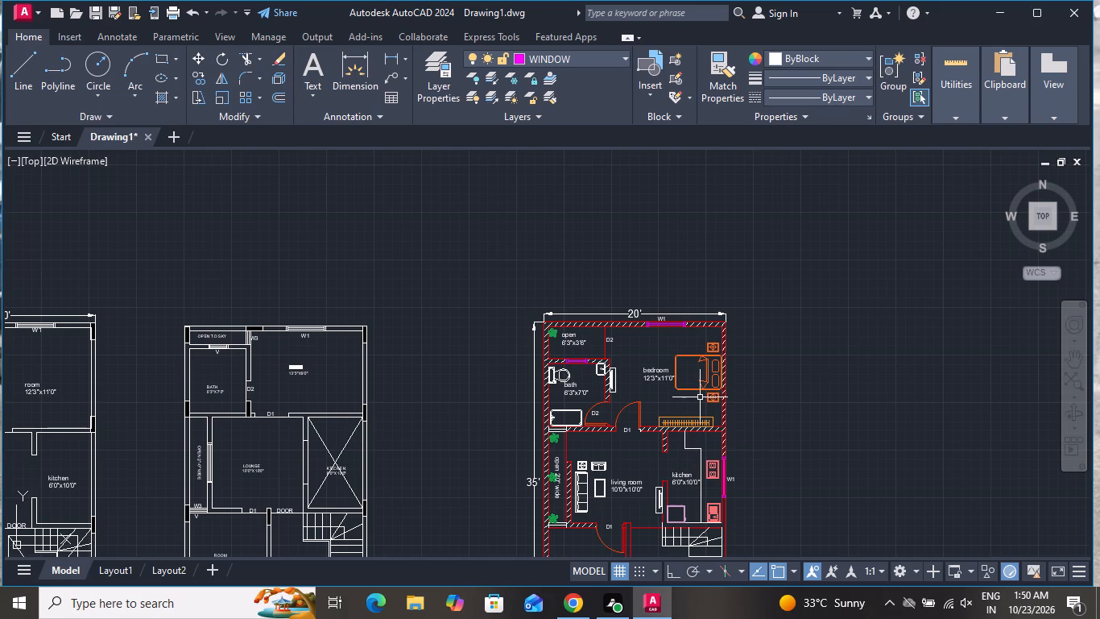
pyautogui.scroll(-1, 709, 314)
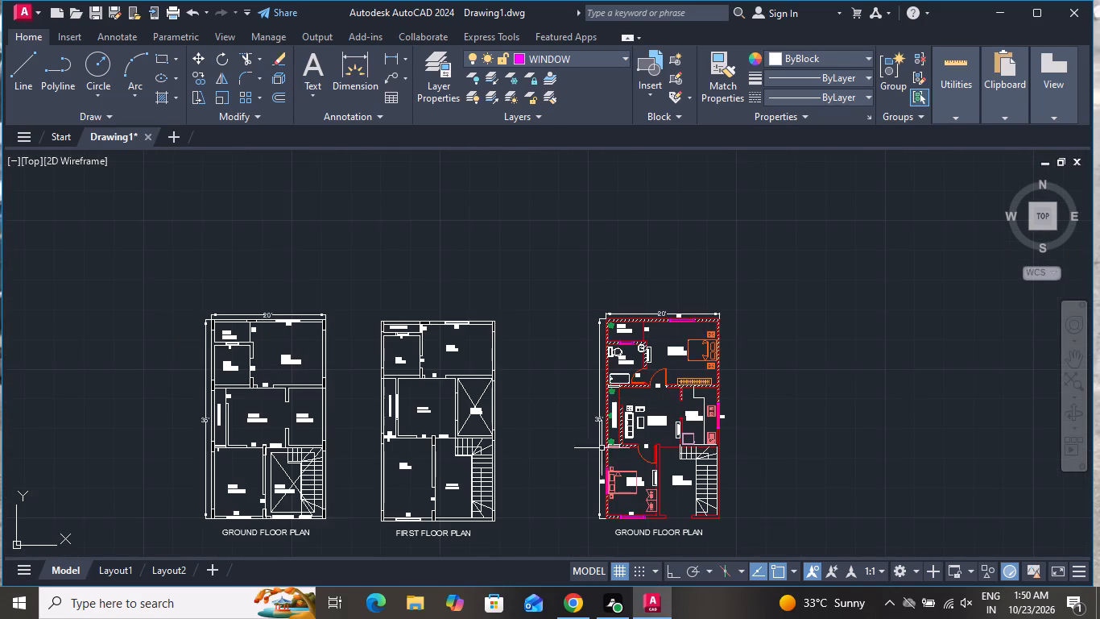
pyautogui.scroll(2, 661, 430)
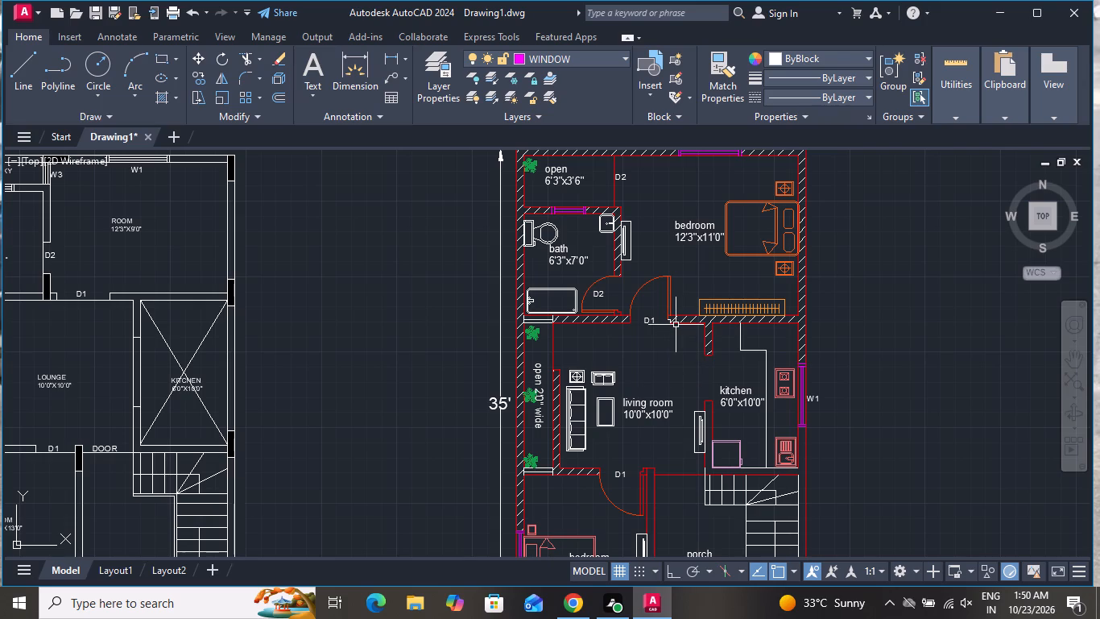
pyautogui.click(651, 318)
pyautogui.click(189, 78)
pyautogui.click(646, 315)
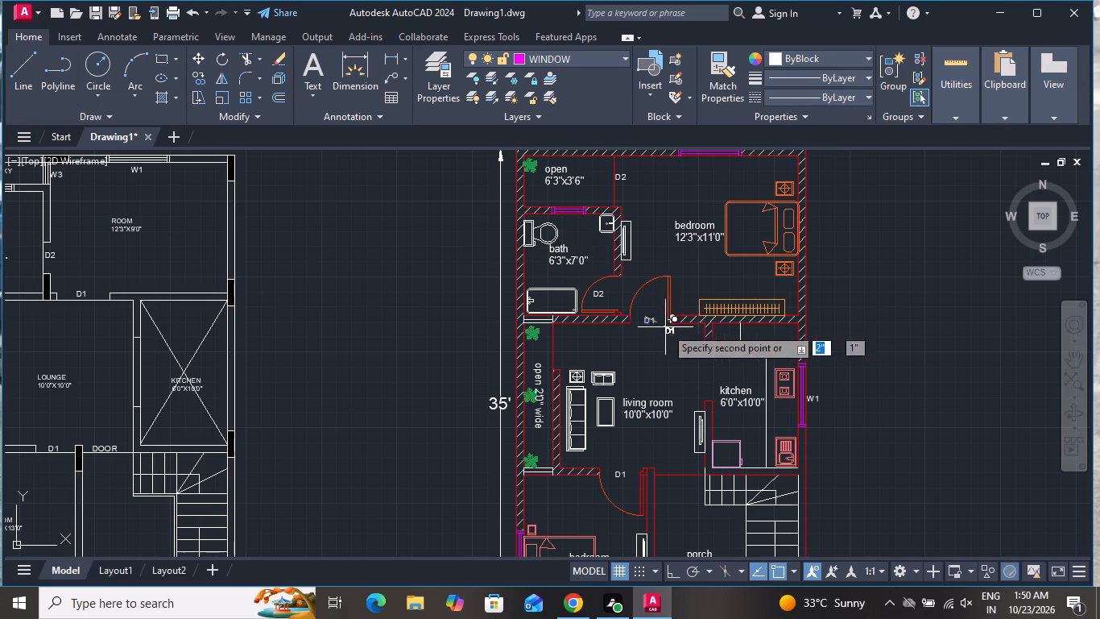
pyautogui.scroll(2, 675, 500)
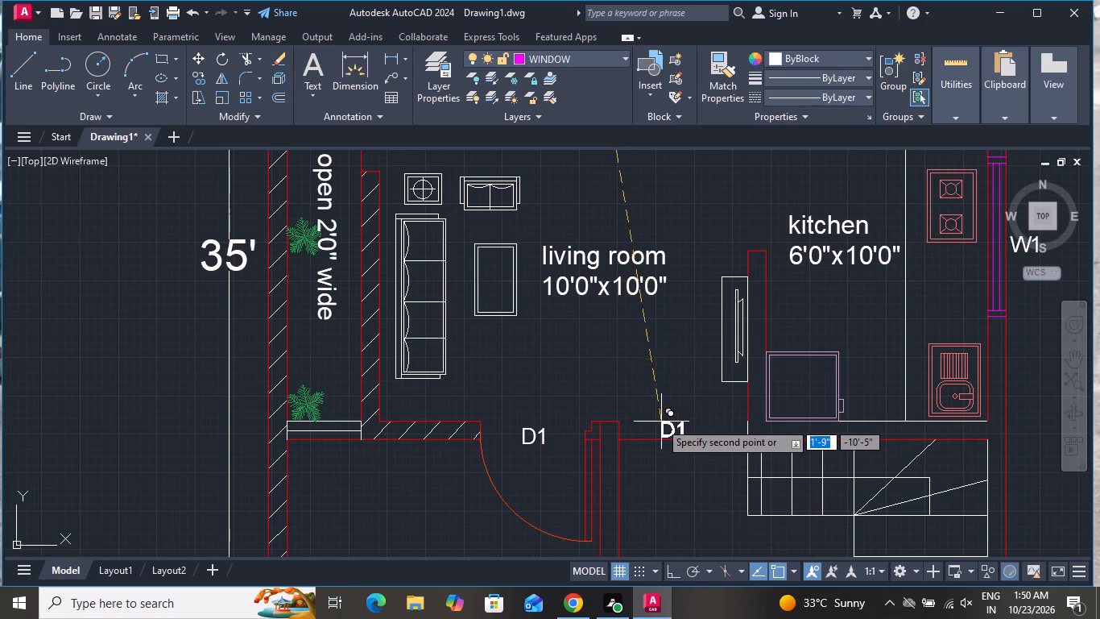
pyautogui.click(648, 421)
pyautogui.rightClick(647, 421)
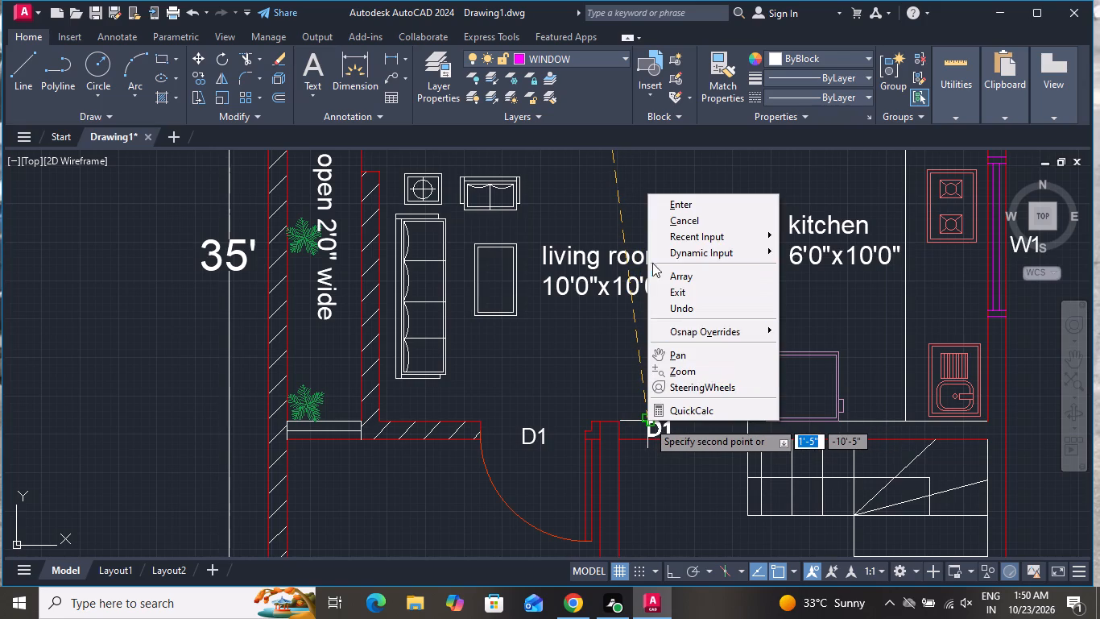
pyautogui.click(655, 218)
# Change the D1 tag between the living room and the porch to DOOR.
pyautogui.scroll(2, 661, 424)
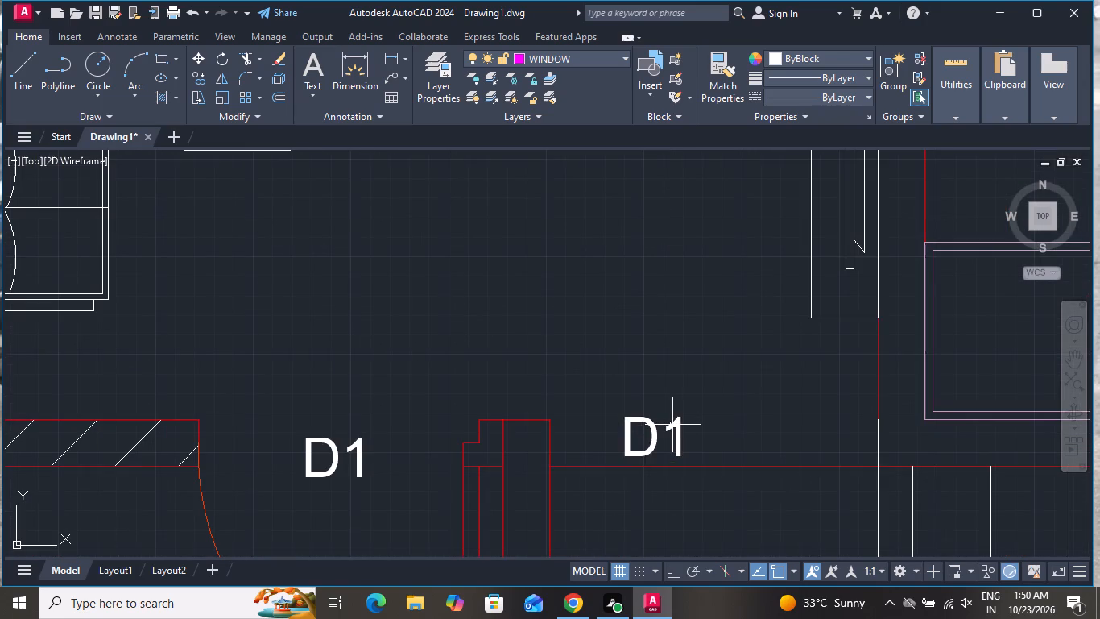
pyautogui.doubleClick(680, 425)
pyautogui.press('BackSpace')
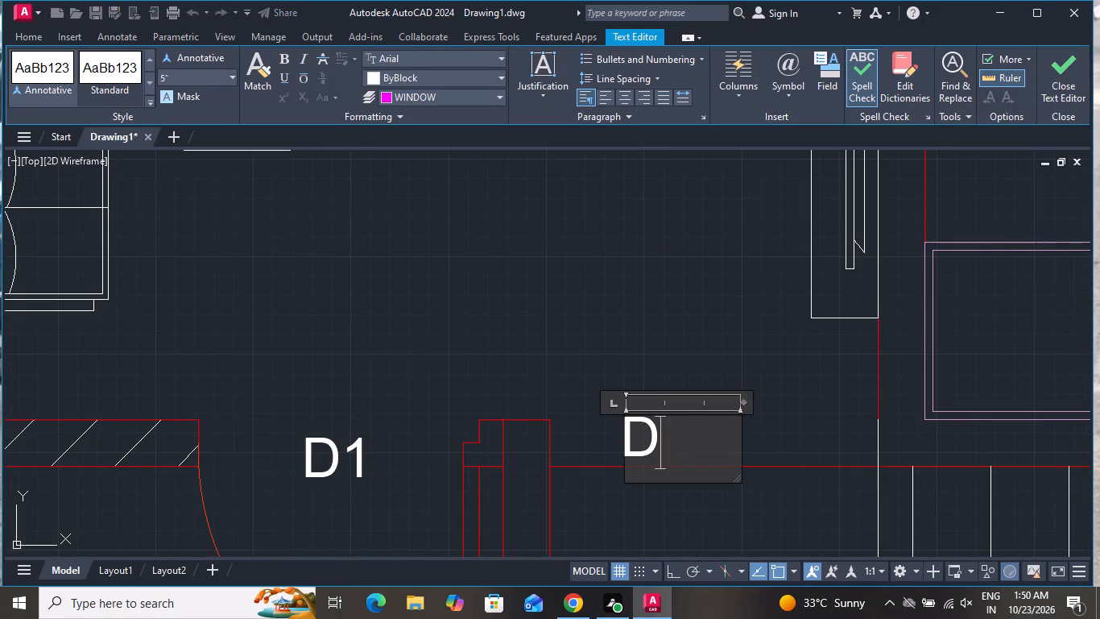
pyautogui.write('OO')
pyautogui.press('r')
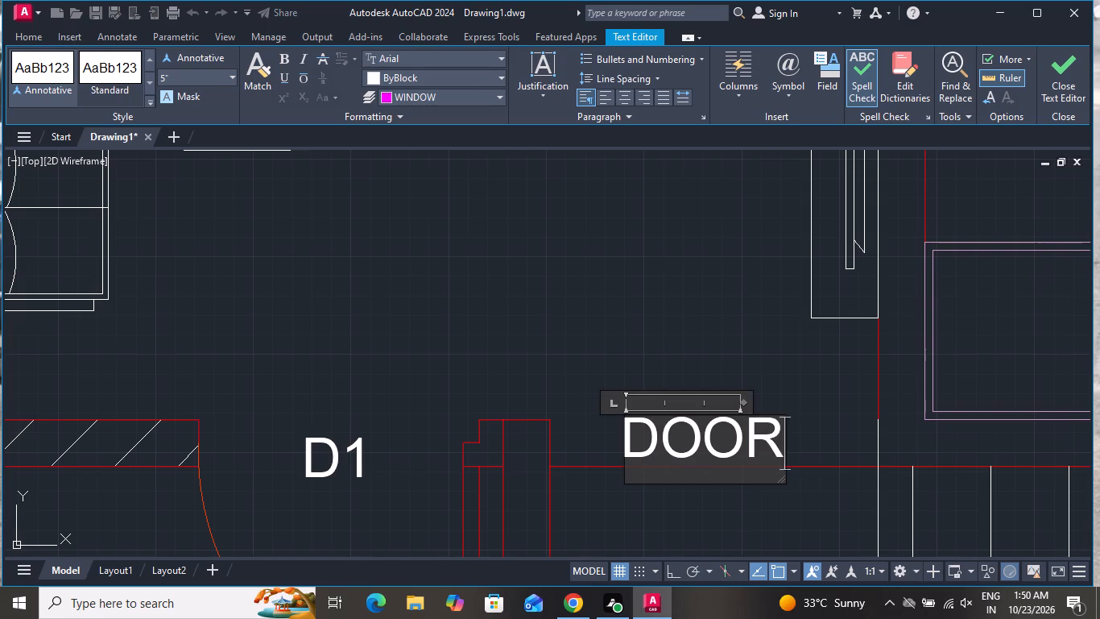
pyautogui.click(638, 271)
# Draw a 20' by 35' rectangular outline with orthogonal lines in the empty space beyond the coloured ground floor plan.
pyautogui.scroll(-1, 640, 278)
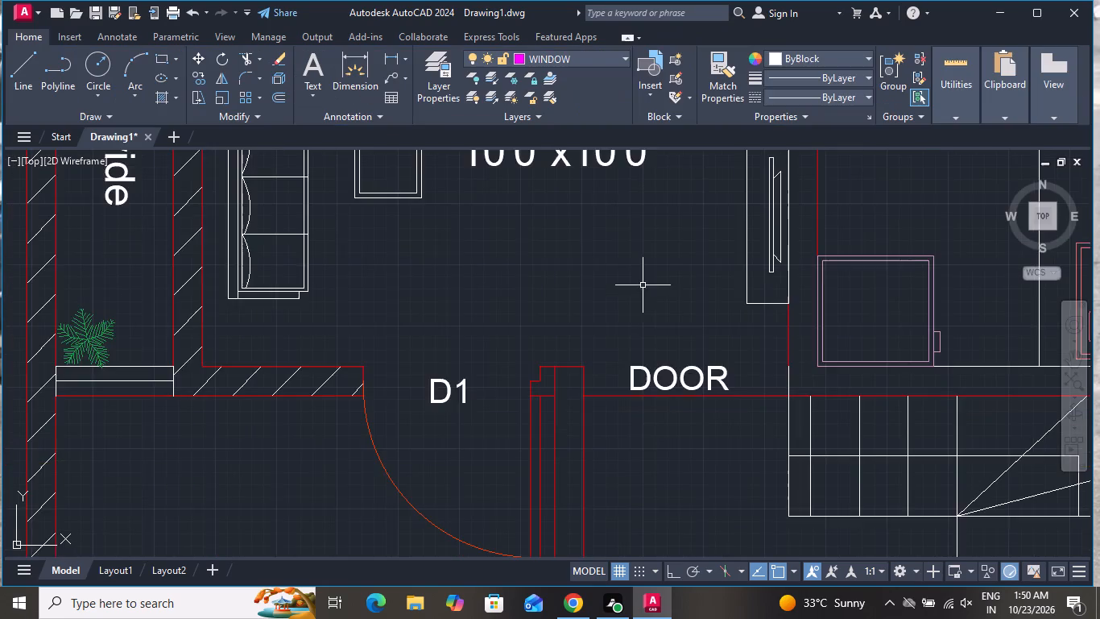
pyautogui.scroll(-4, 649, 293)
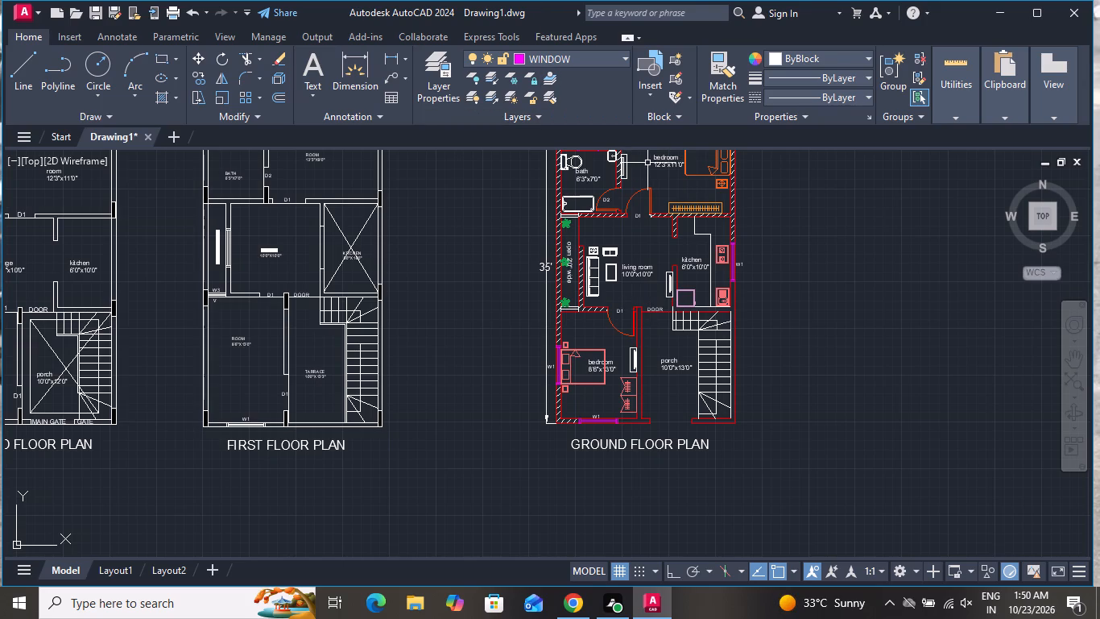
pyautogui.scroll(-2, 651, 168)
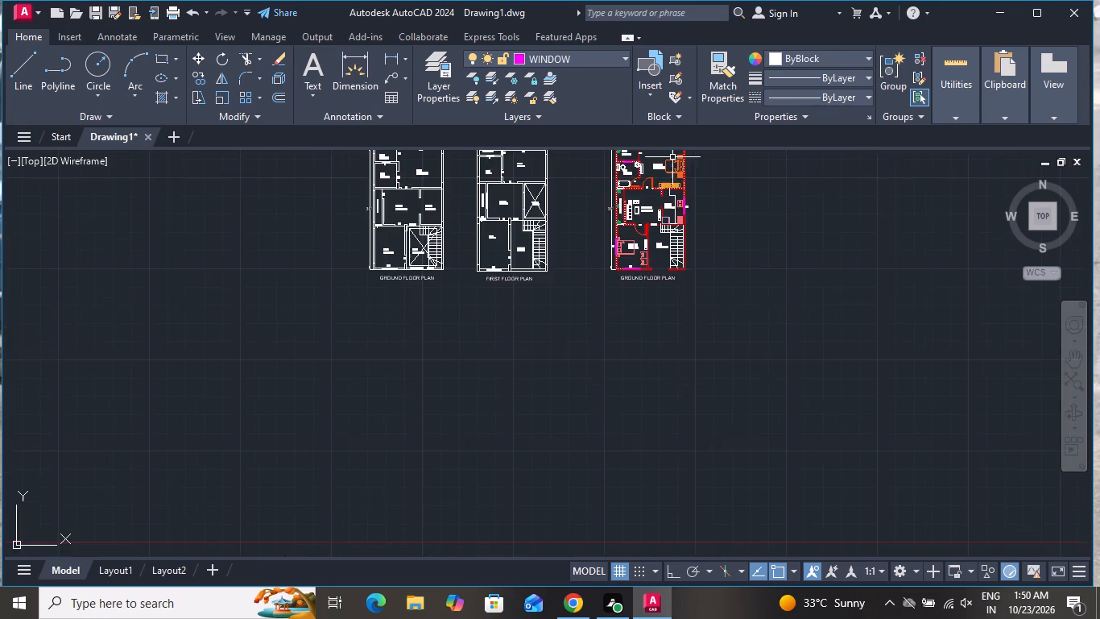
pyautogui.scroll(-2, 673, 164)
pyautogui.scroll(4, 689, 166)
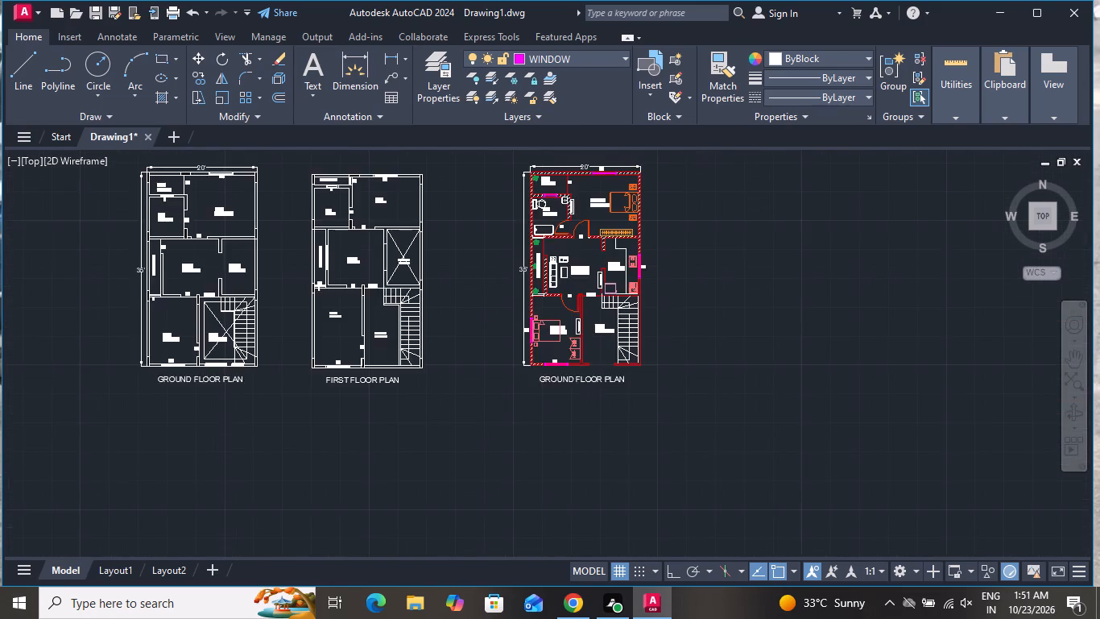
pyautogui.scroll(1, 689, 166)
pyautogui.click(15, 66)
pyautogui.scroll(-2, 581, 285)
pyautogui.click(680, 573)
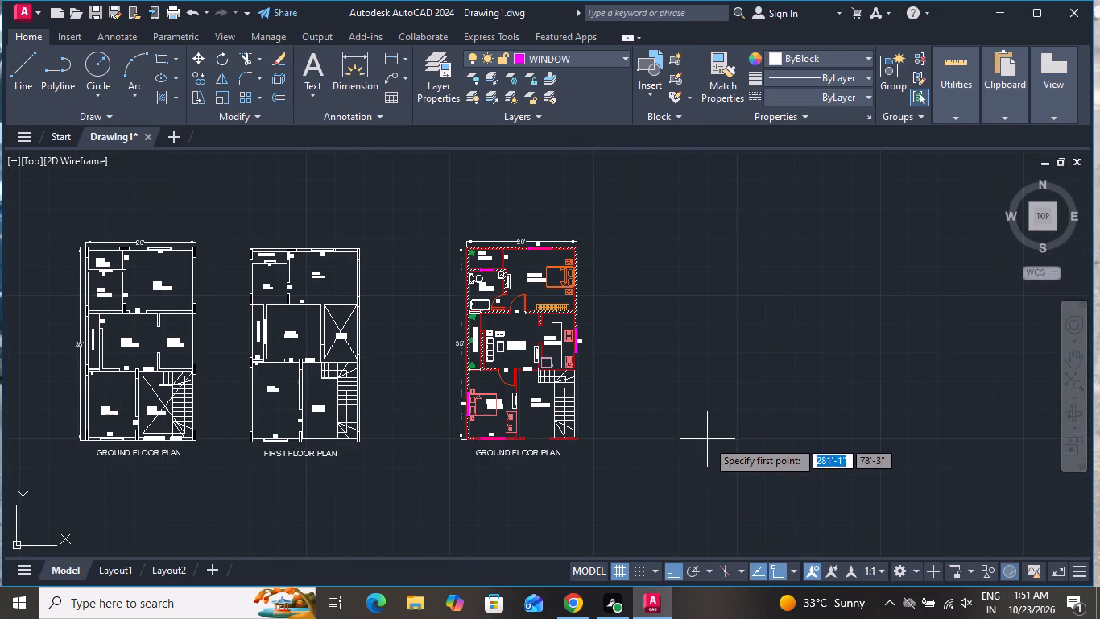
pyautogui.click(678, 437)
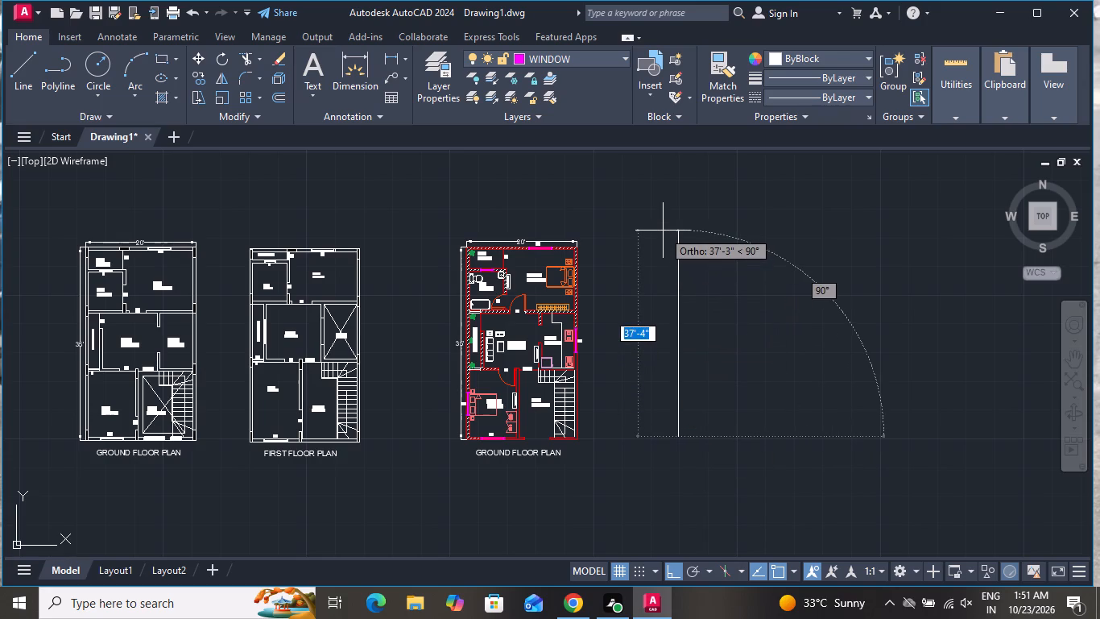
pyautogui.write('35')
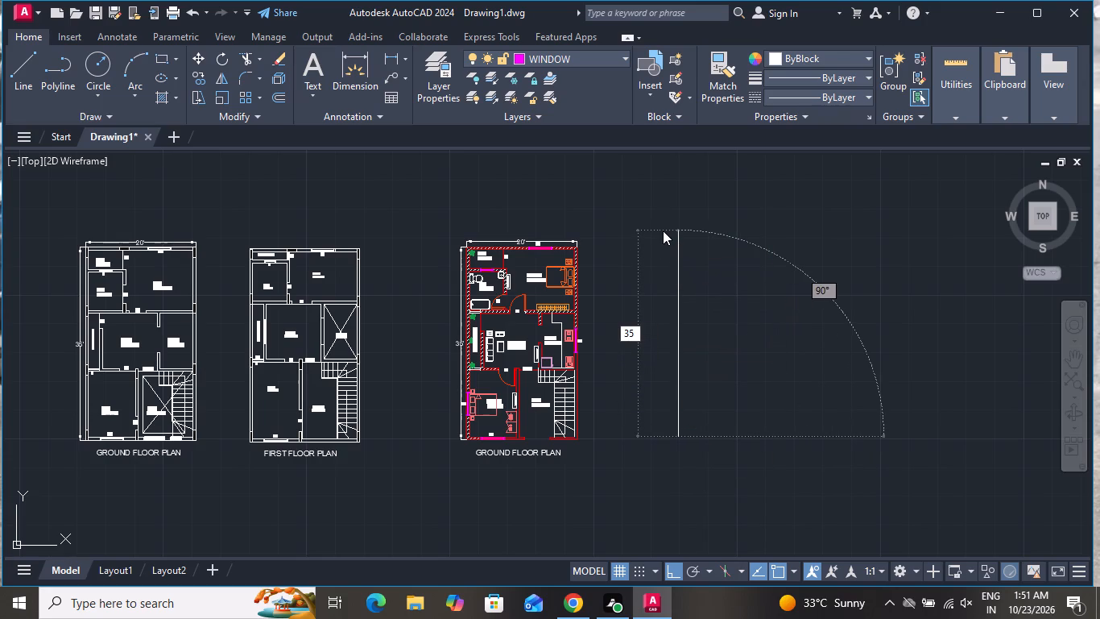
pyautogui.press("'")
pyautogui.press('Return')
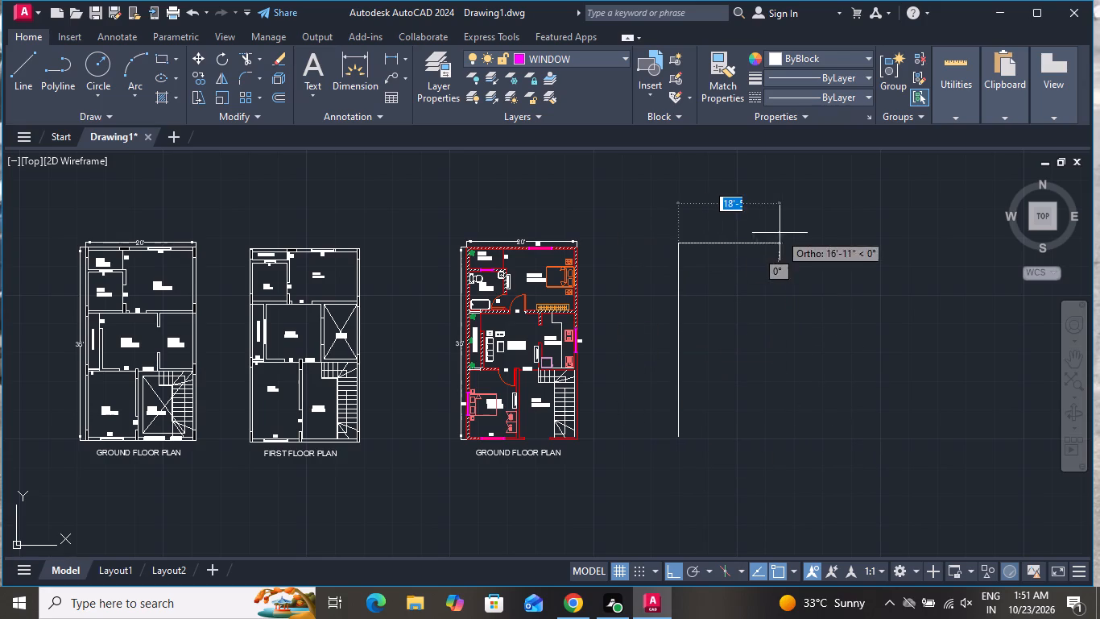
pyautogui.press('2')
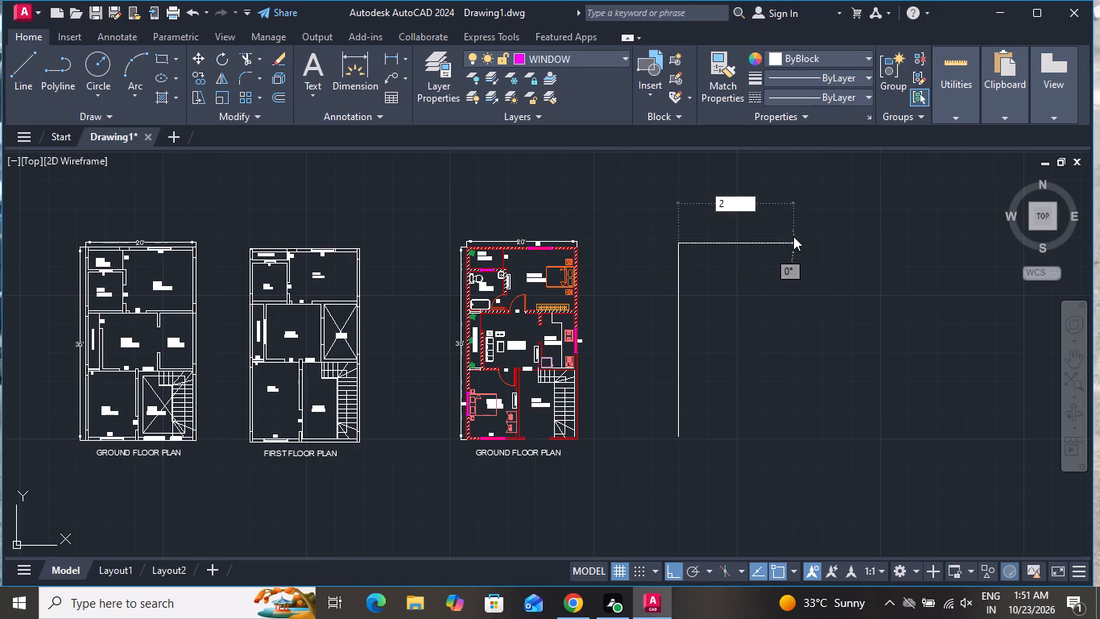
pyautogui.write("0'")
pyautogui.press('Return')
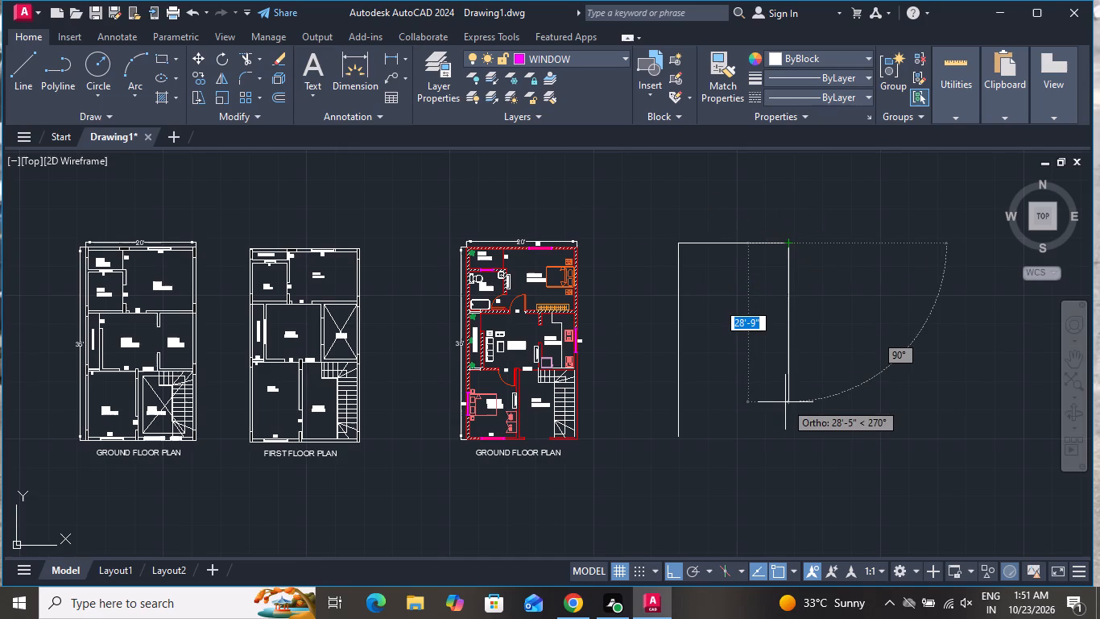
pyautogui.write("35'")
pyautogui.press('Return')
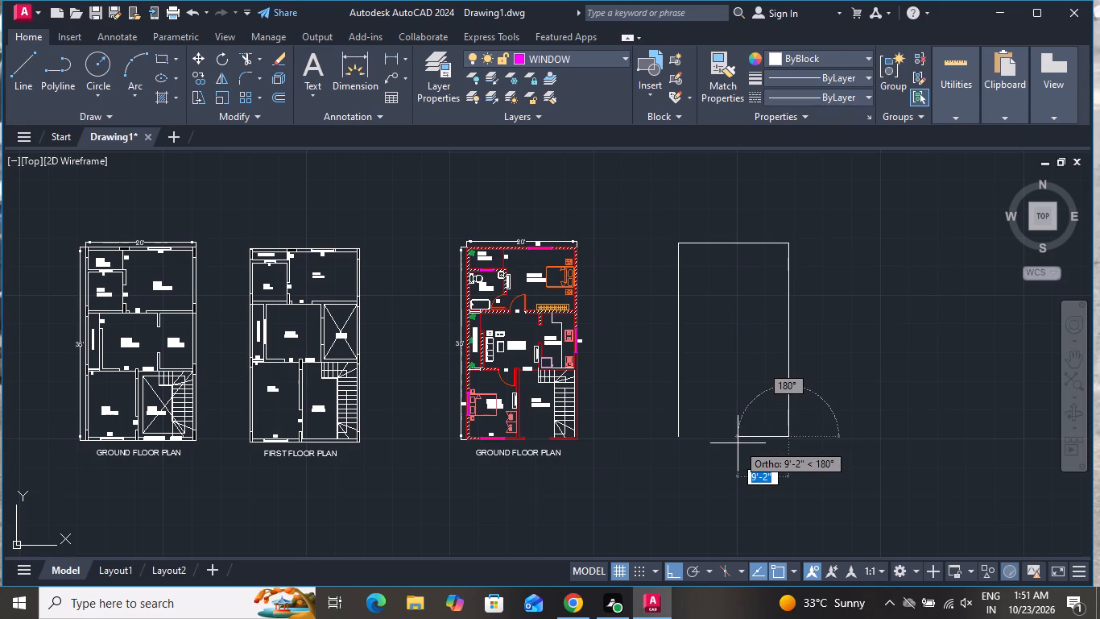
pyautogui.write("20'")
pyautogui.press('Return')
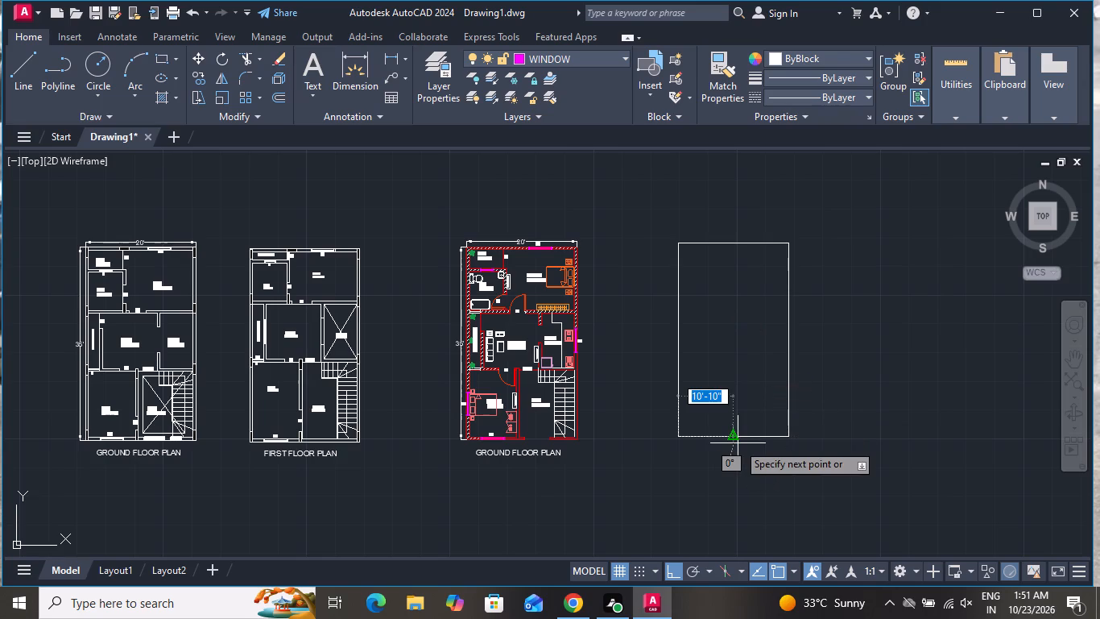
pyautogui.rightClick(672, 341)
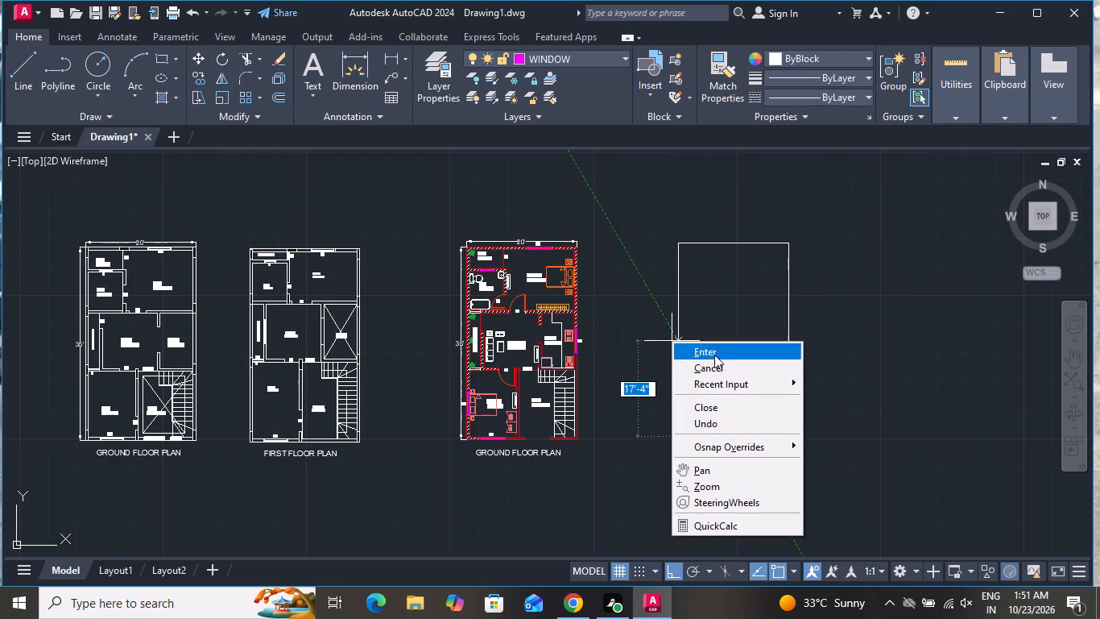
pyautogui.click(720, 368)
# Offset all four sides of the new outline 6" inward to form the outer walls.
pyautogui.write('O')
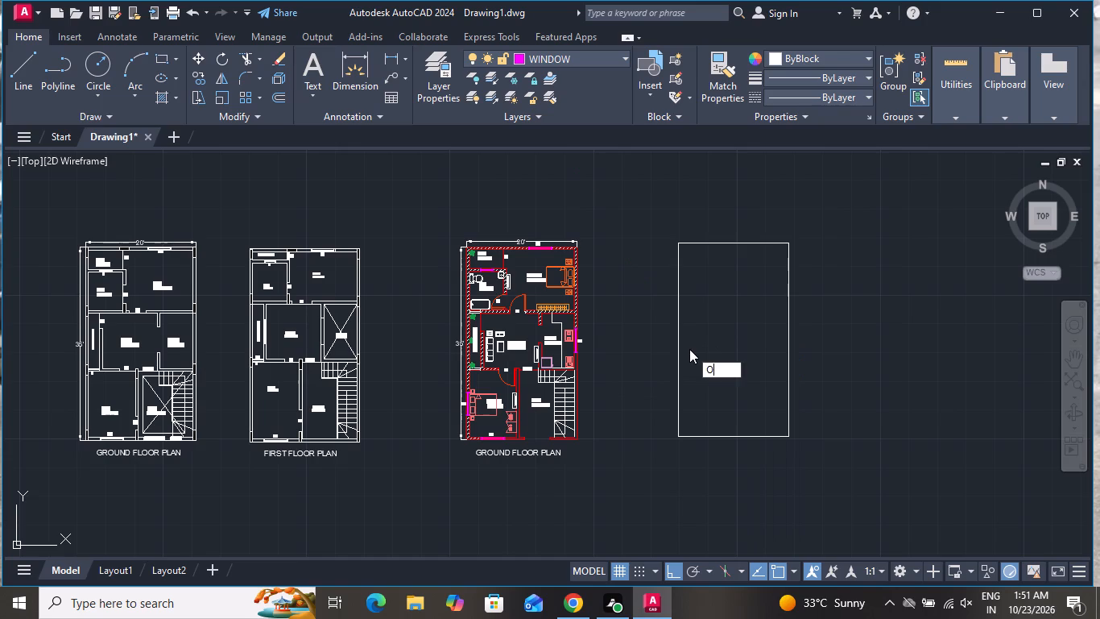
pyautogui.press('space')
pyautogui.press('6')
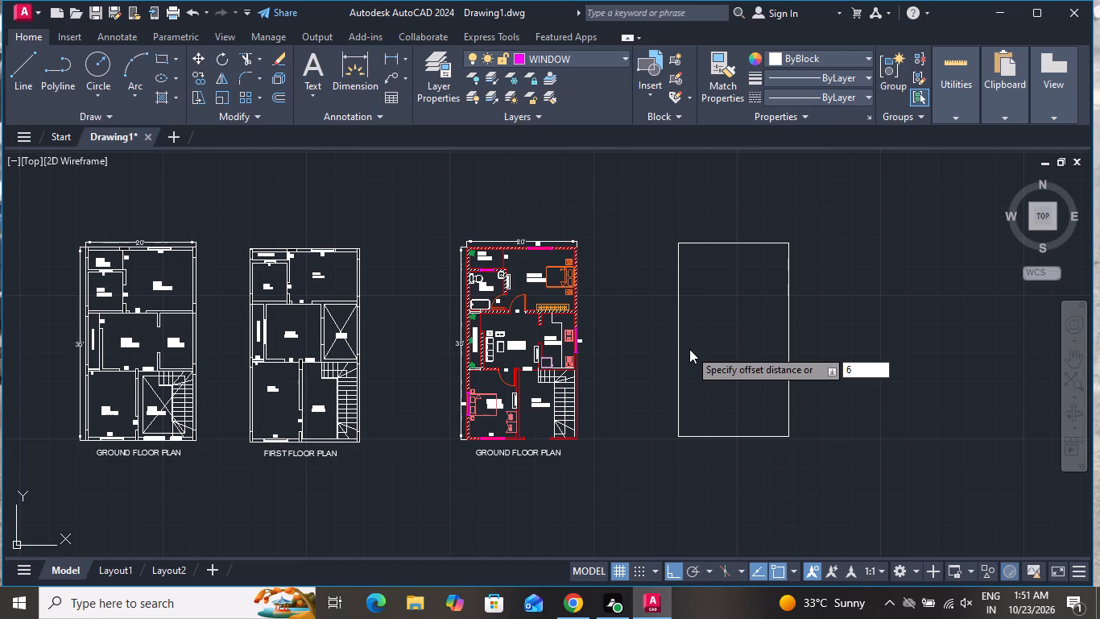
pyautogui.hotkey('shift', '"')
pyautogui.press('Return')
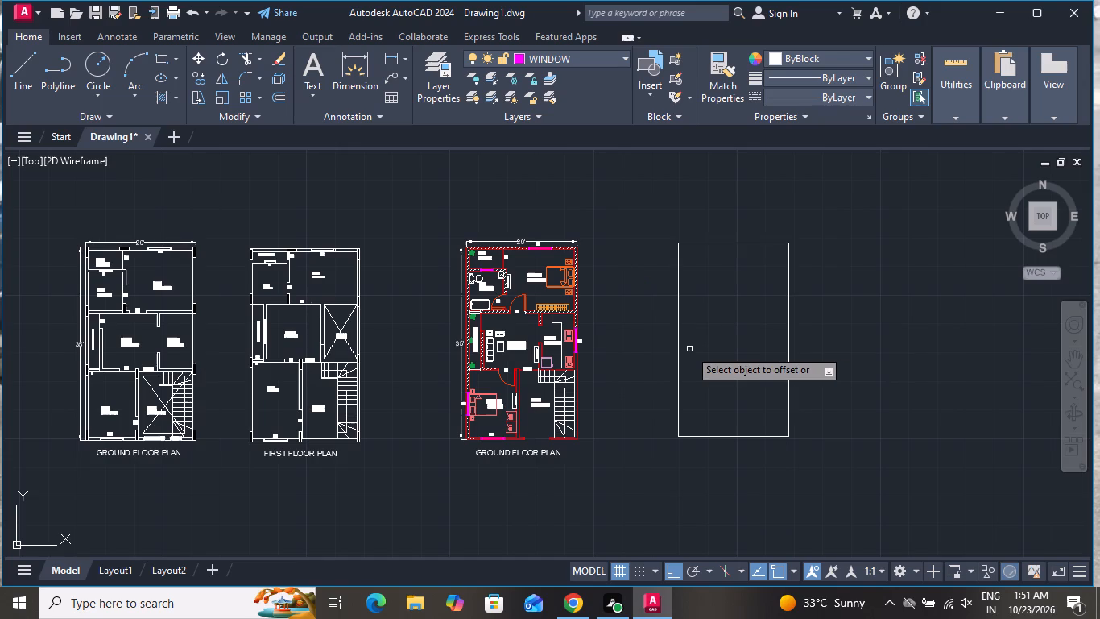
pyautogui.click(746, 242)
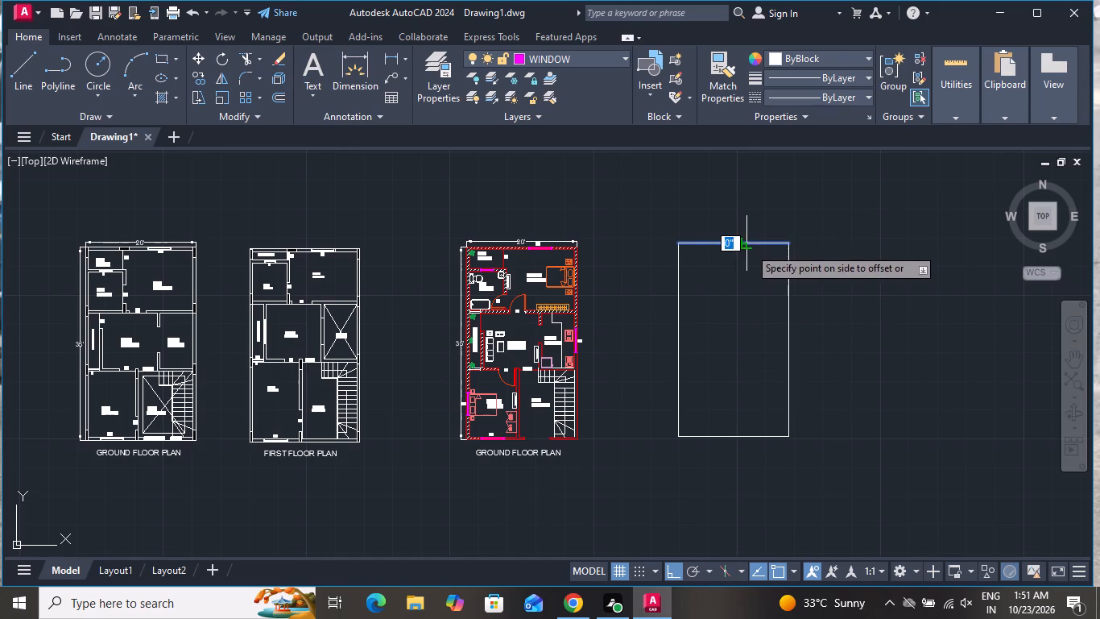
pyautogui.click(752, 269)
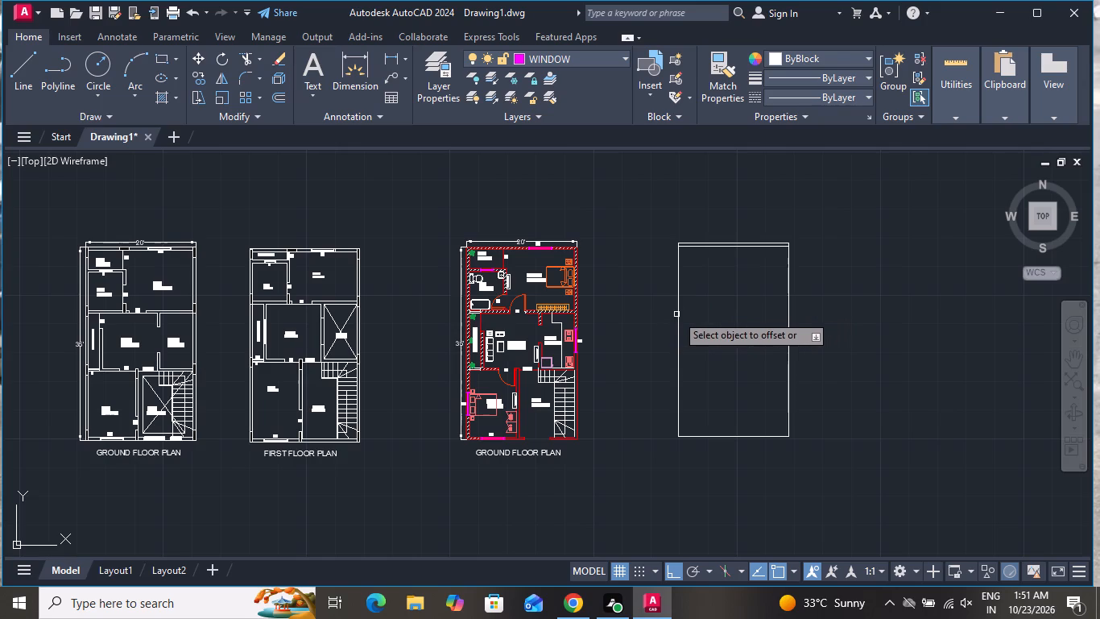
pyautogui.click(680, 313)
pyautogui.click(739, 312)
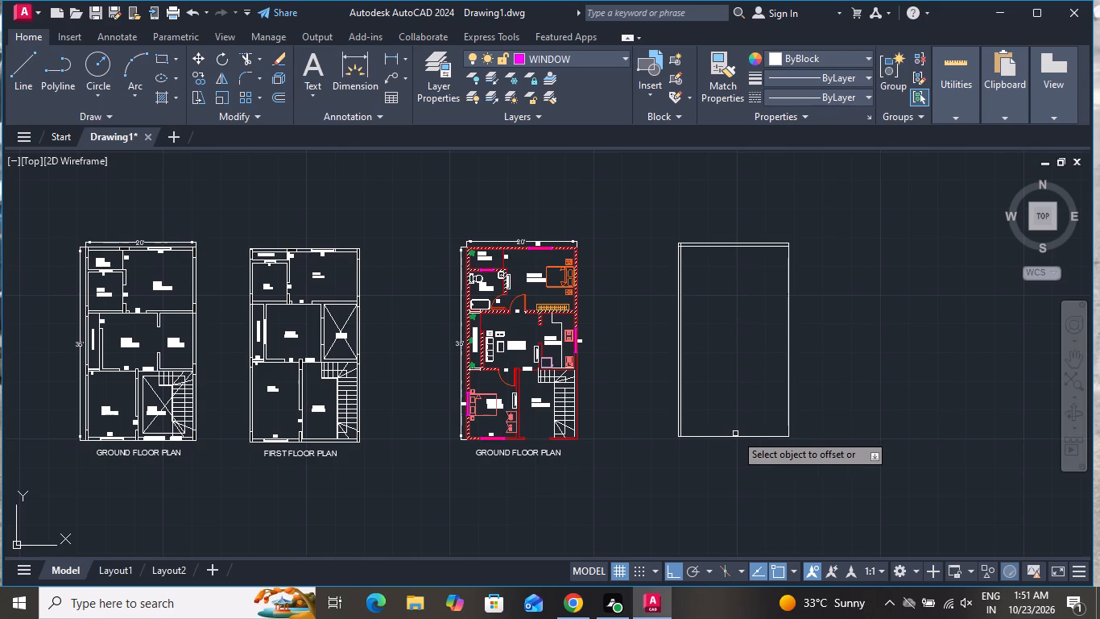
pyautogui.click(736, 438)
pyautogui.click(733, 393)
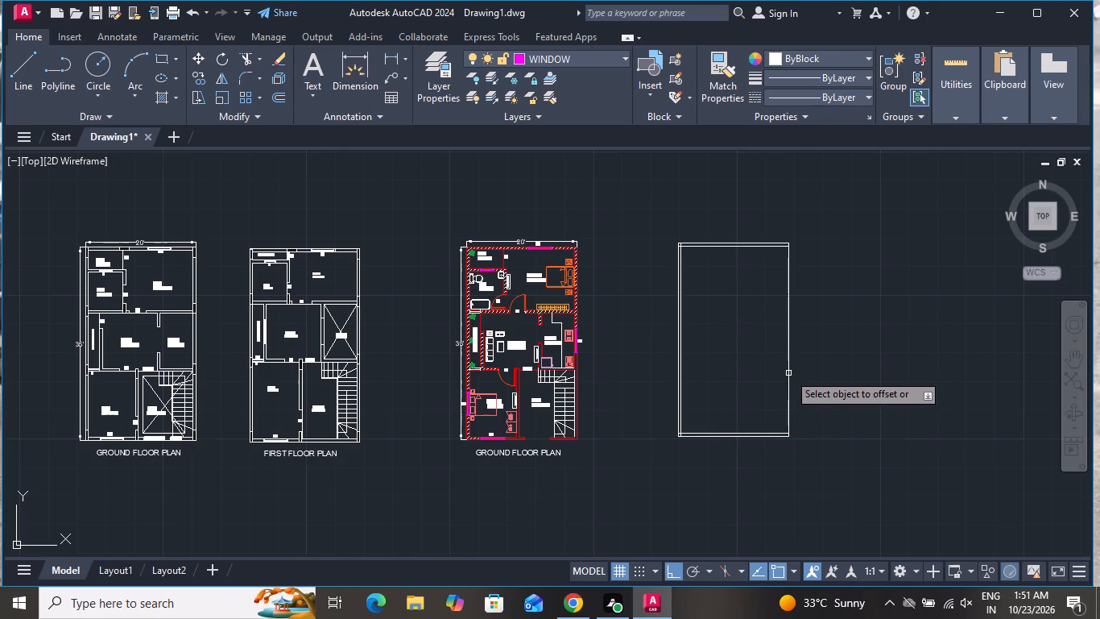
pyautogui.click(788, 375)
pyautogui.click(764, 379)
pyautogui.rightClick(764, 380)
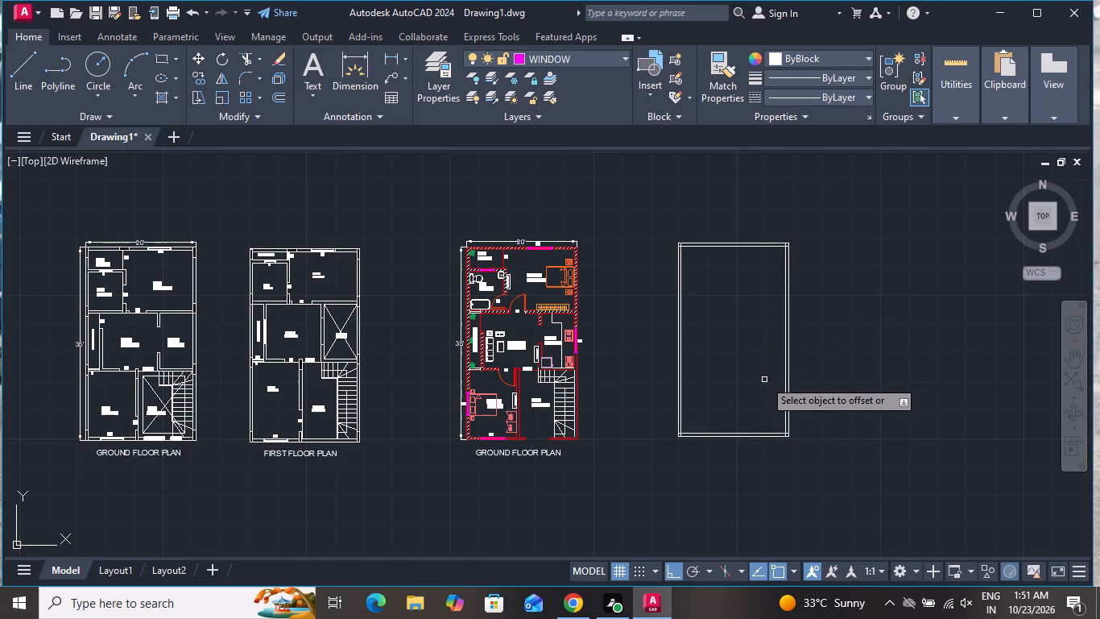
pyautogui.click(799, 396)
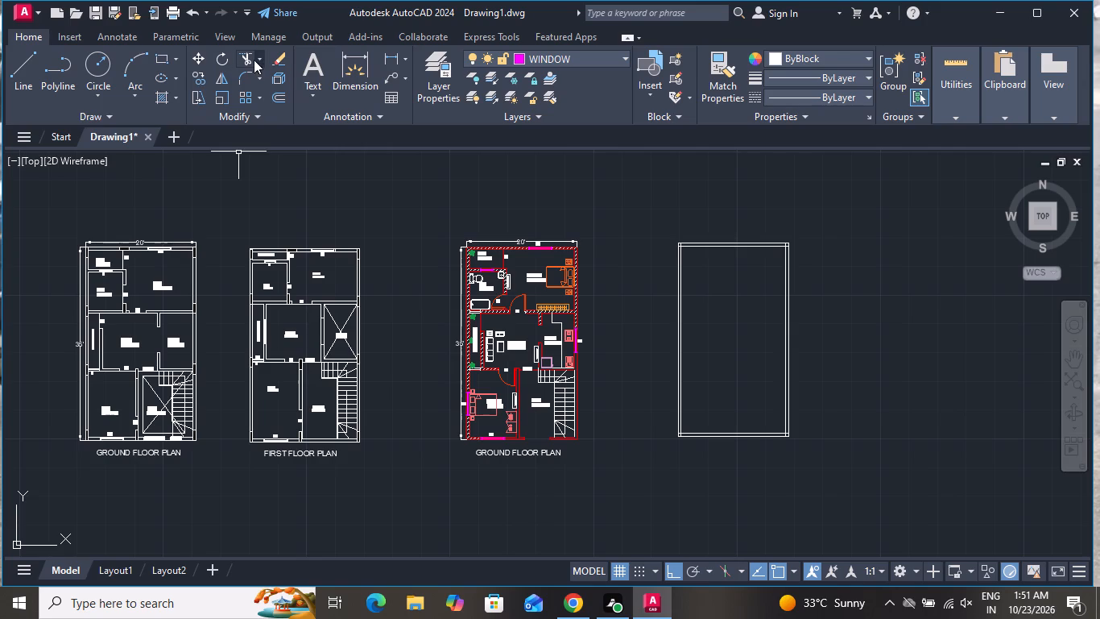
# Trim the overlapping inner wall lines at the two upper corners of the new outline.
pyautogui.click(249, 59)
pyautogui.scroll(6, 689, 246)
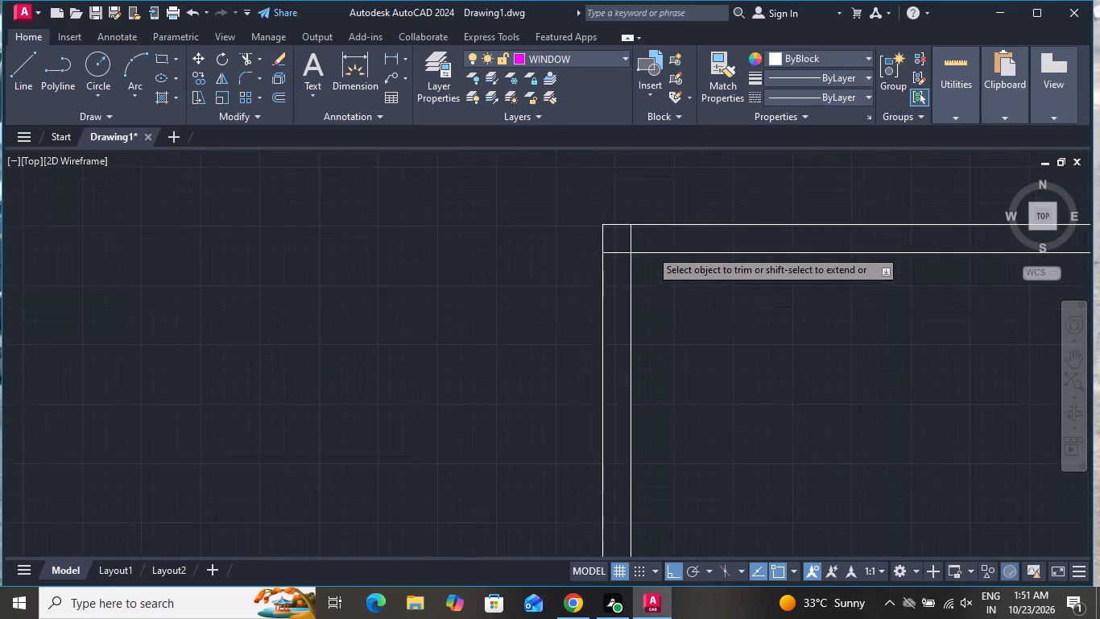
pyautogui.scroll(1, 650, 249)
pyautogui.click(613, 233)
pyautogui.doubleClick(586, 208)
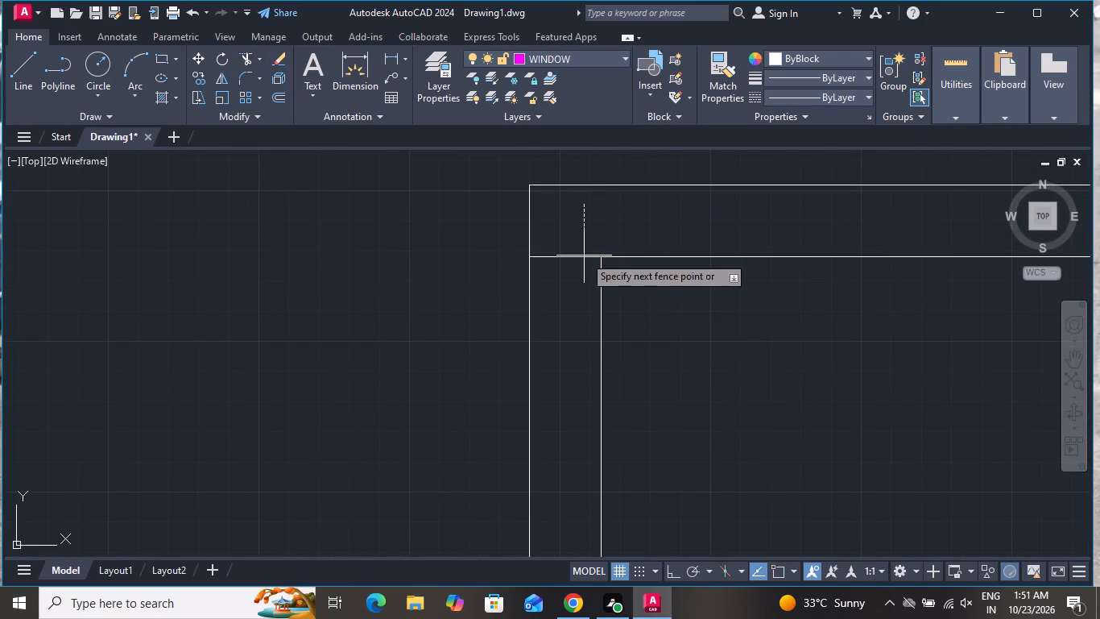
pyautogui.click(581, 318)
pyautogui.scroll(-5, 568, 329)
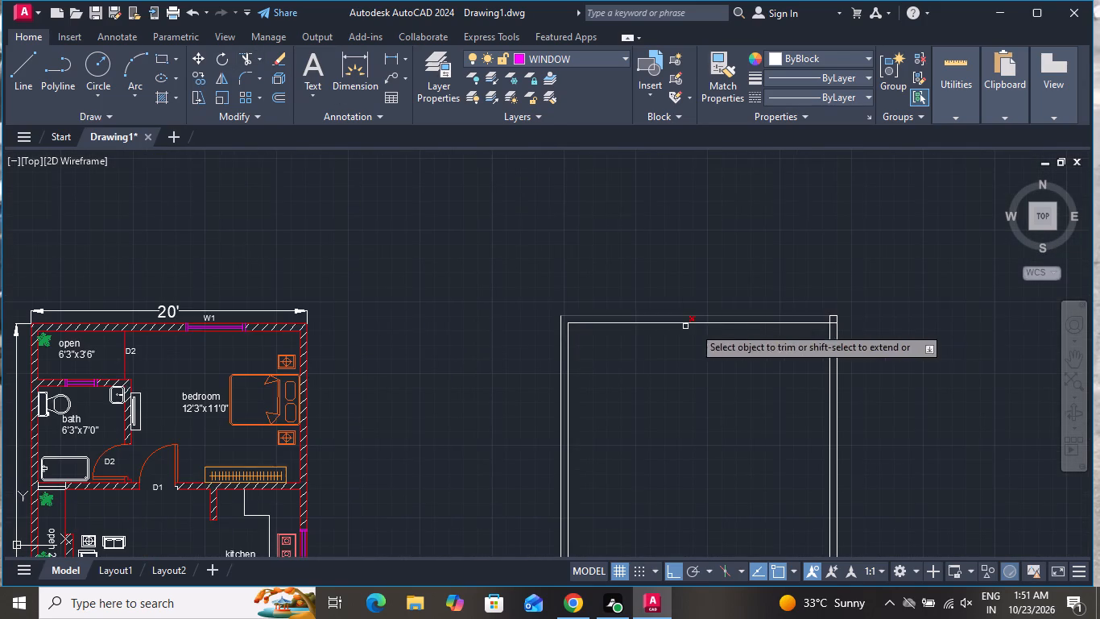
pyautogui.scroll(6, 835, 318)
pyautogui.click(727, 320)
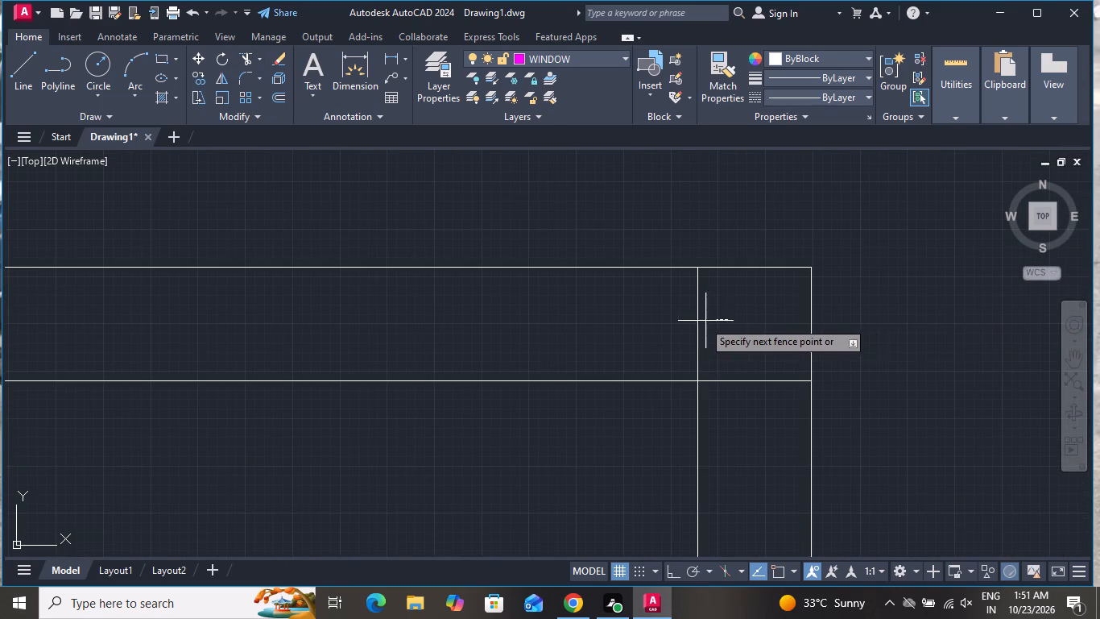
pyautogui.click(668, 318)
pyautogui.click(729, 322)
pyautogui.click(742, 388)
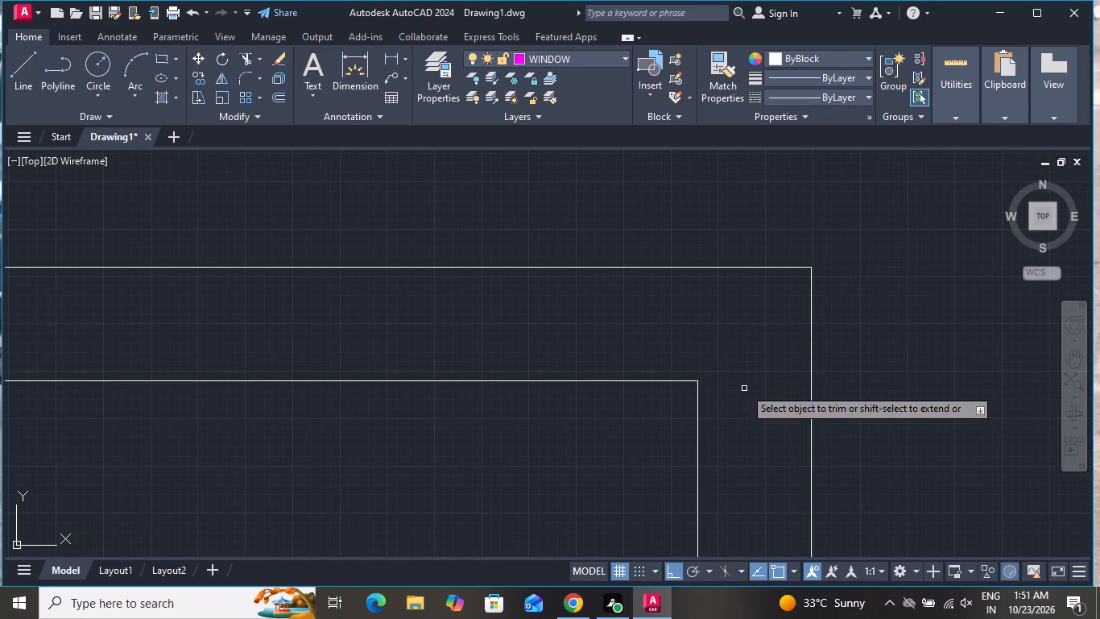
# Trim the overlapping inner wall lines at the two lower corners of the new outline.
pyautogui.scroll(-8, 751, 334)
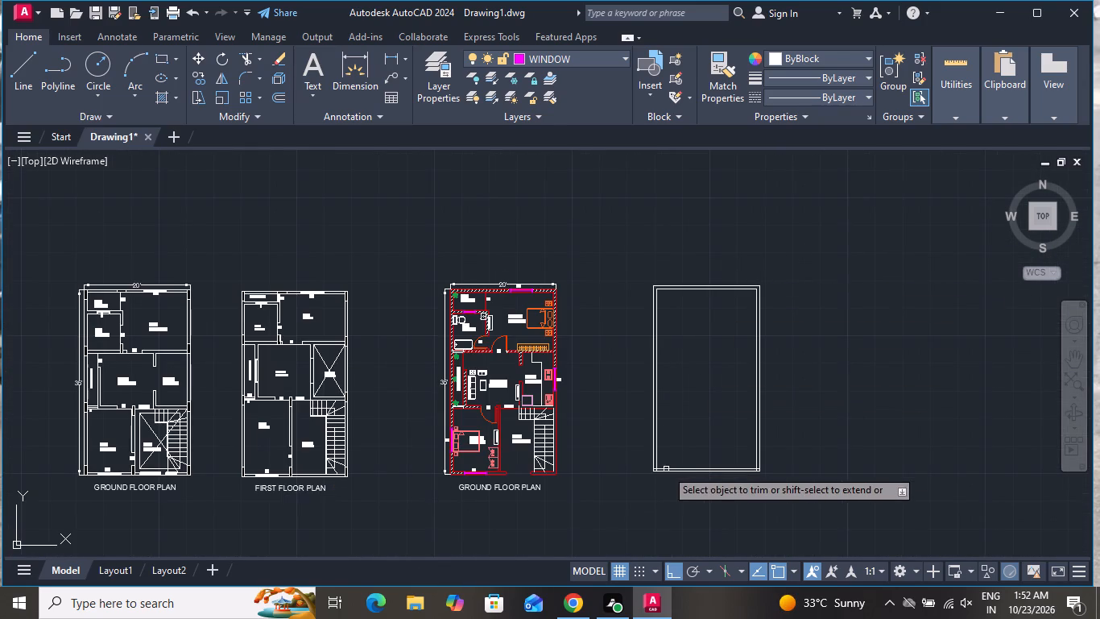
pyautogui.scroll(5, 660, 472)
pyautogui.scroll(3, 596, 440)
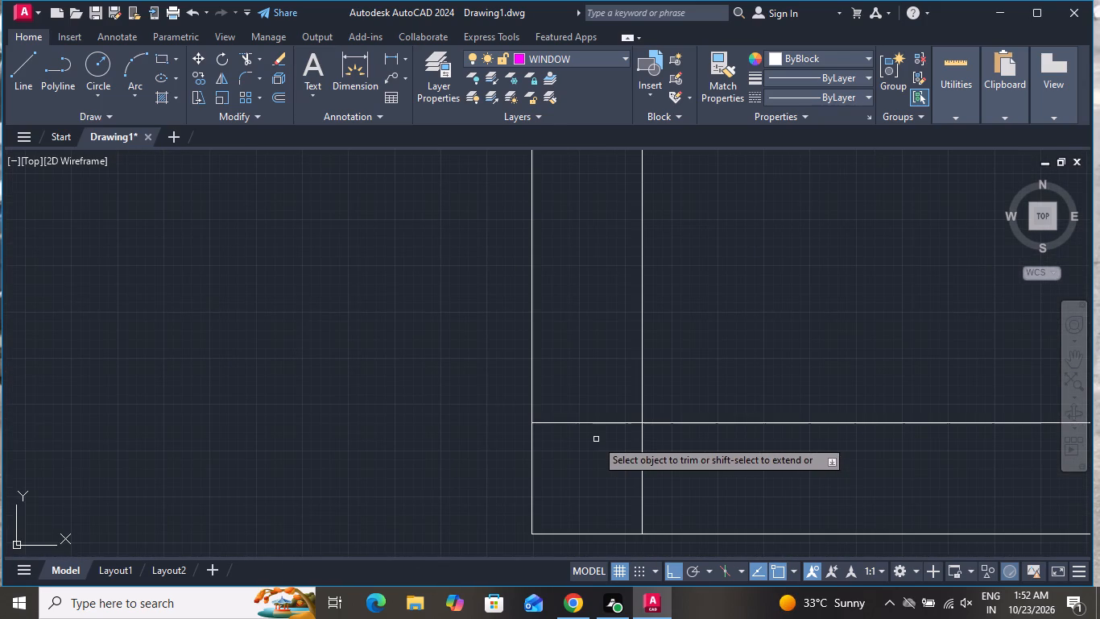
pyautogui.click(593, 434)
pyautogui.click(586, 408)
pyautogui.click(603, 446)
pyautogui.click(703, 449)
pyautogui.scroll(-2, 550, 450)
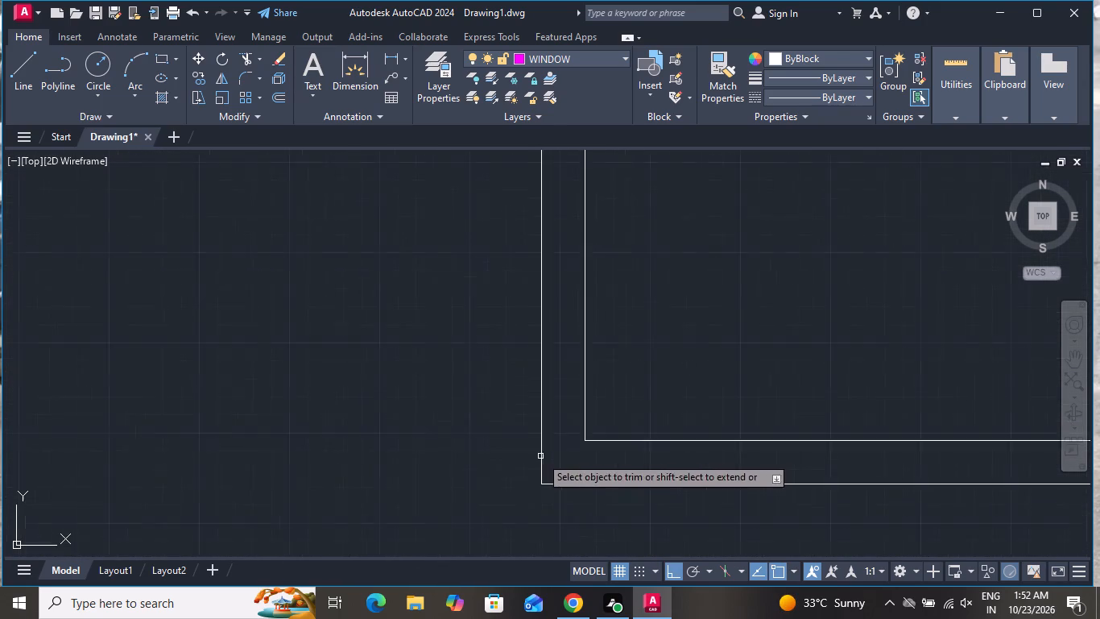
pyautogui.scroll(-3, 540, 456)
pyautogui.scroll(-1, 767, 463)
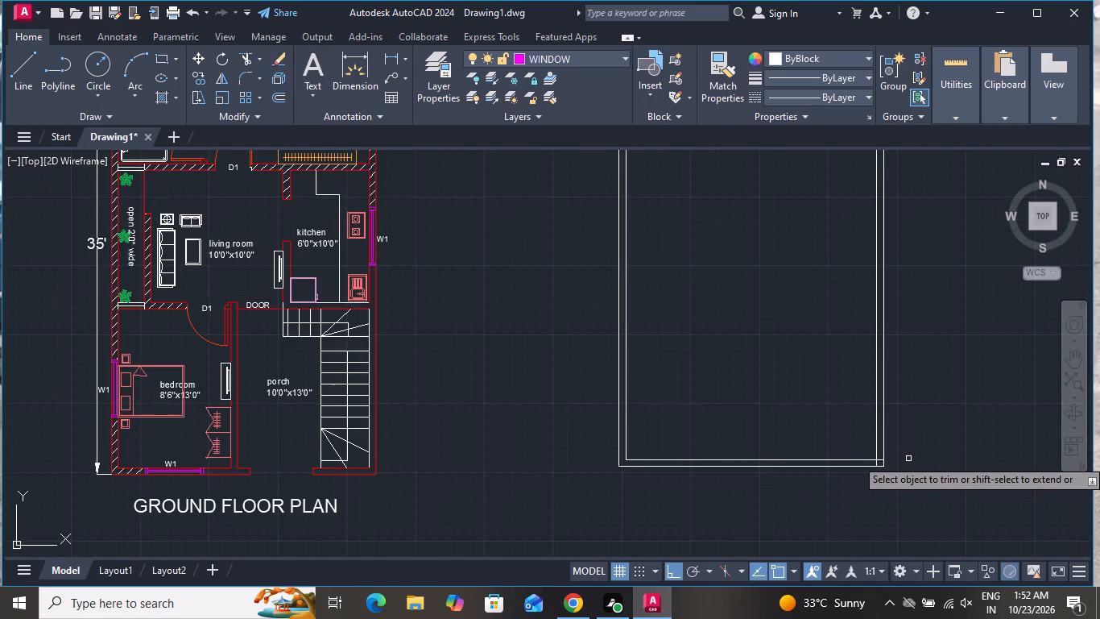
pyautogui.scroll(4, 908, 455)
pyautogui.scroll(2, 702, 541)
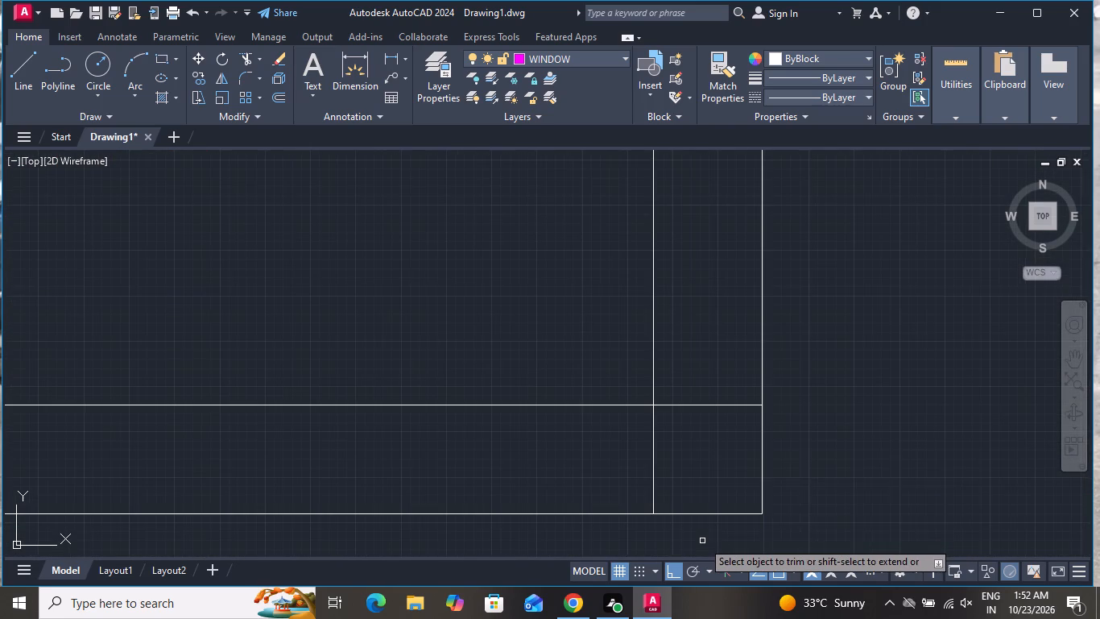
pyautogui.click(722, 404)
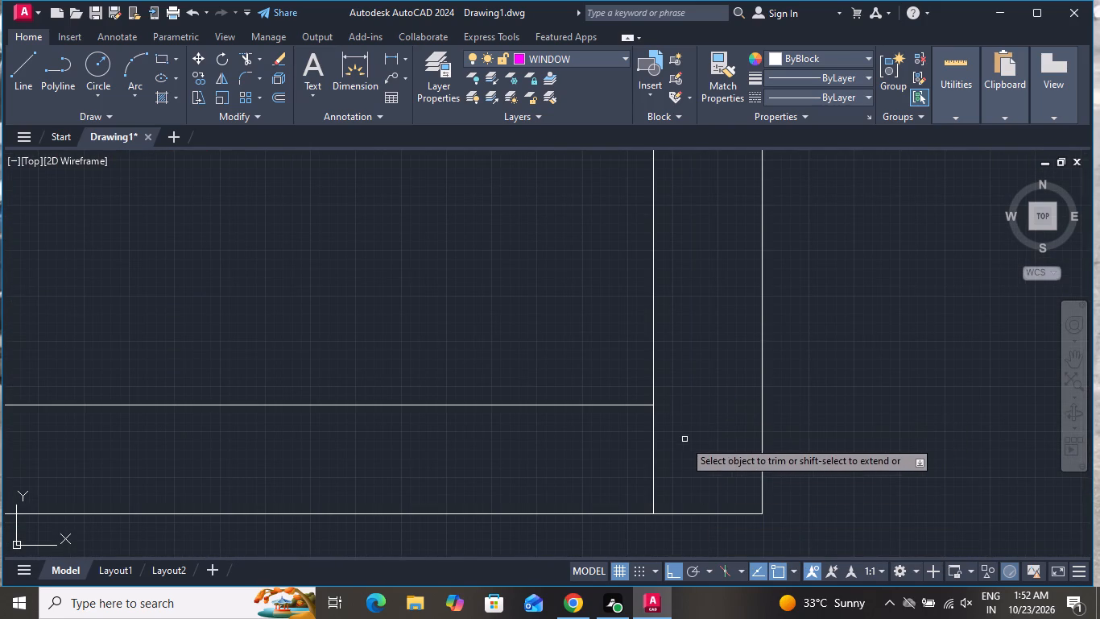
pyautogui.click(653, 449)
pyautogui.rightClick(671, 457)
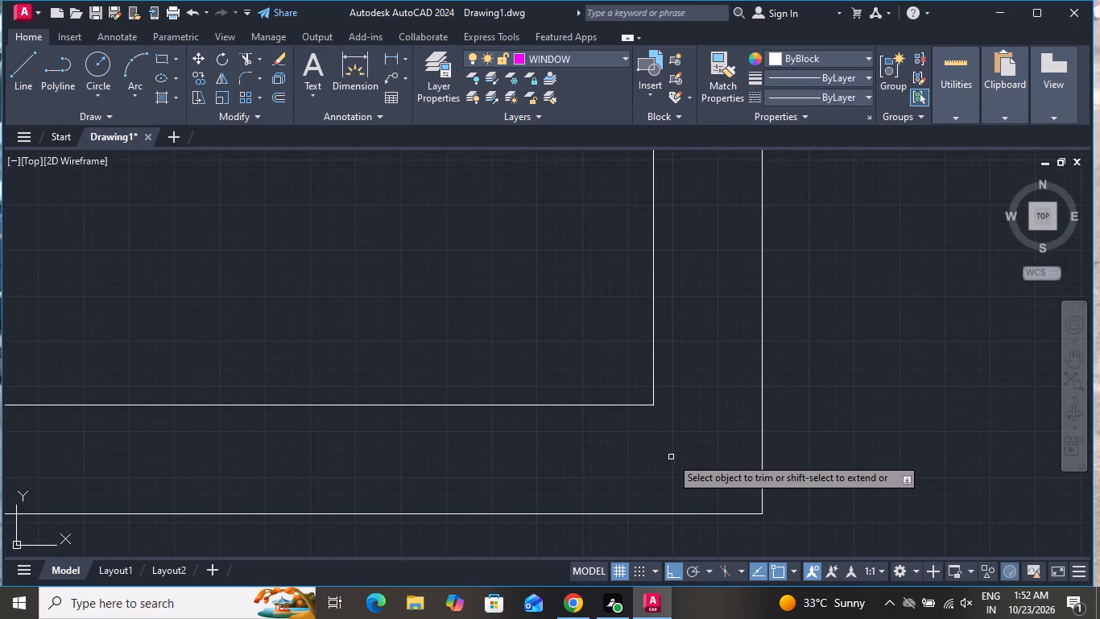
pyautogui.click(701, 262)
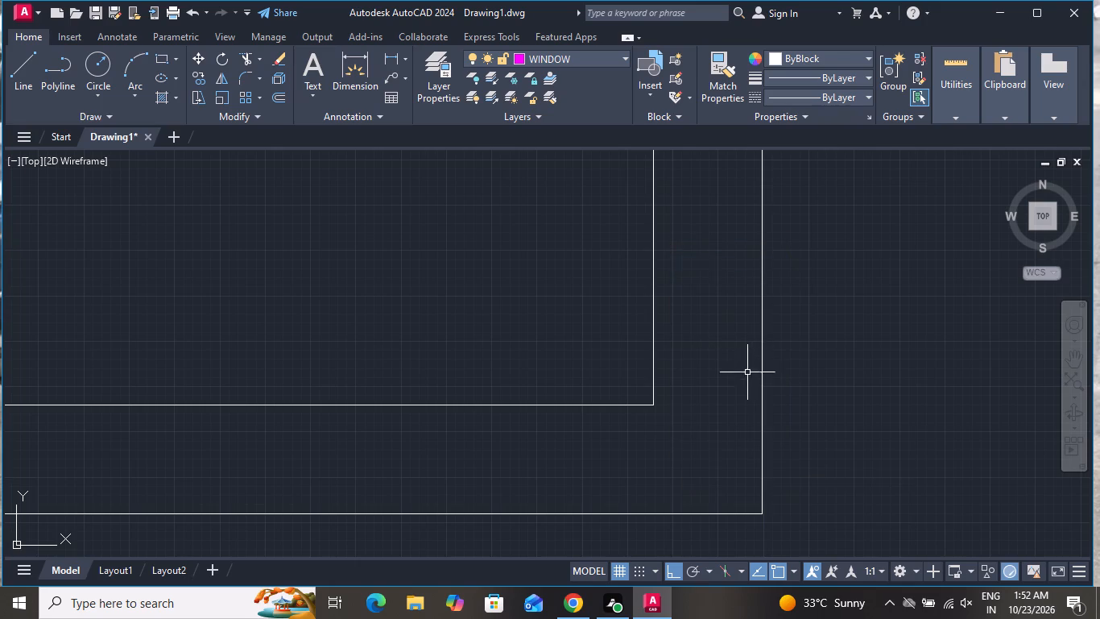
# Offset the right outer wall's inner line 12'3" into the new plan, using the Through option, as a vertical partition line.
pyautogui.scroll(-7, 754, 398)
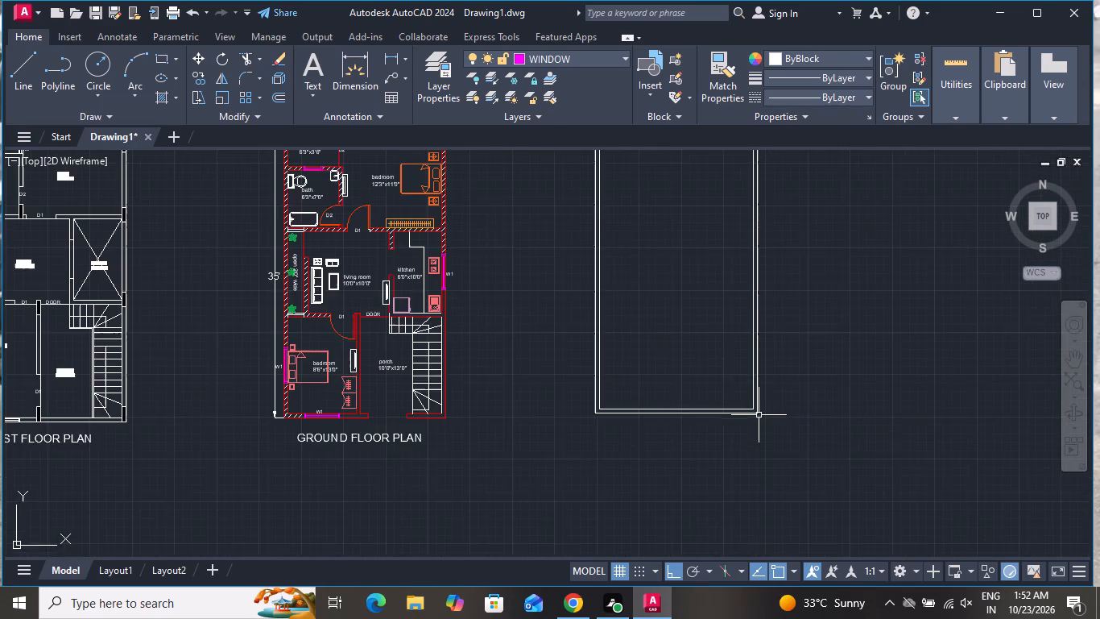
pyautogui.scroll(-1, 759, 419)
pyautogui.scroll(1, 790, 246)
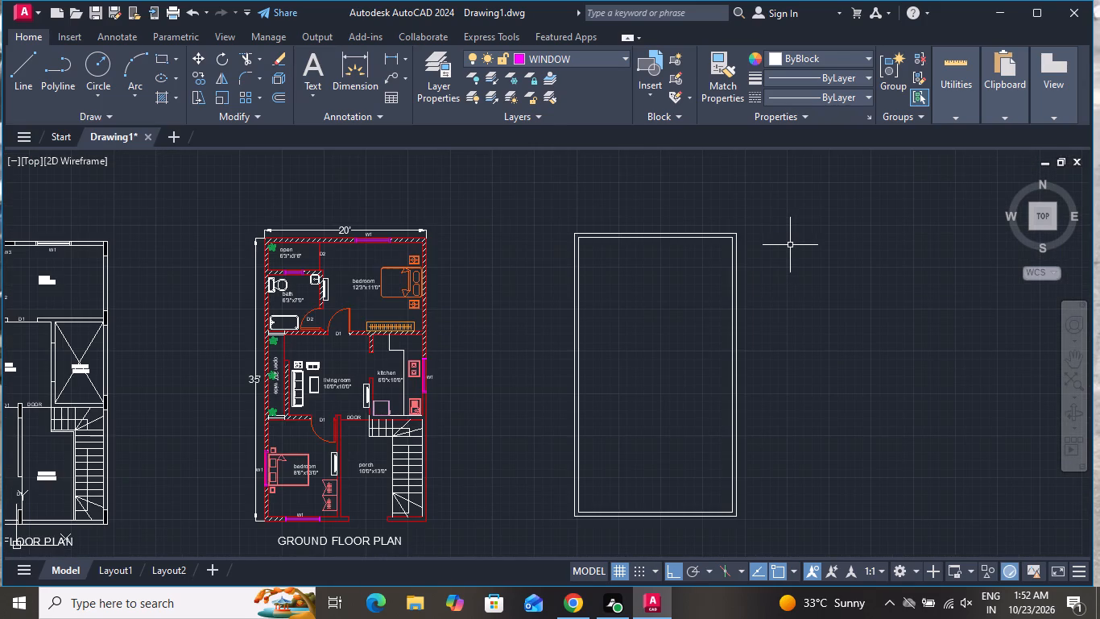
pyautogui.write('O')
pyautogui.press('space')
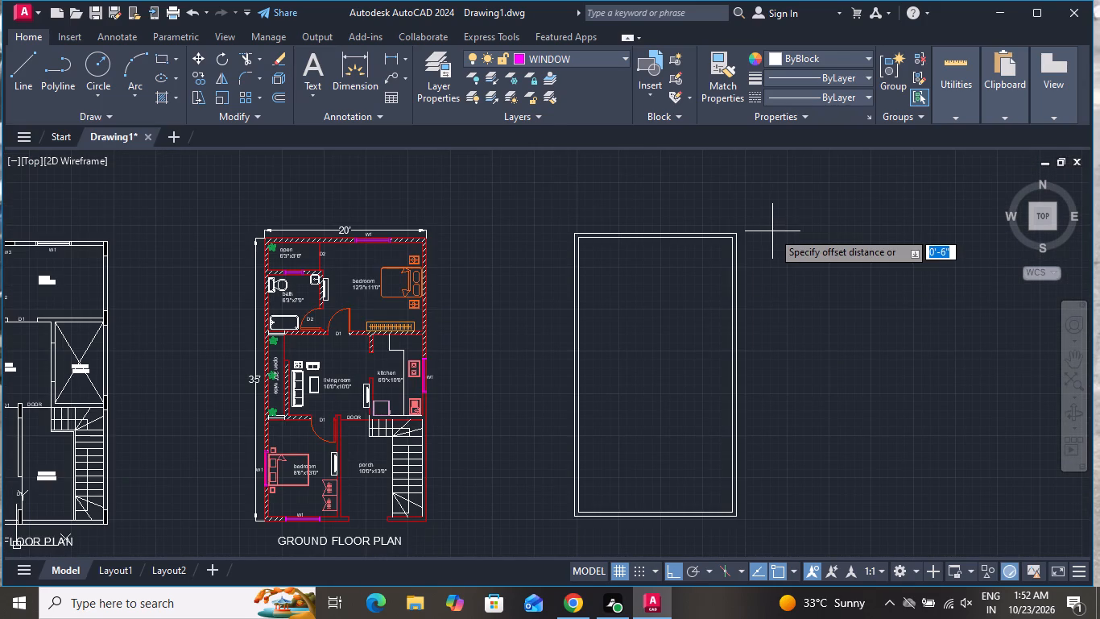
pyautogui.write('T')
pyautogui.press('space')
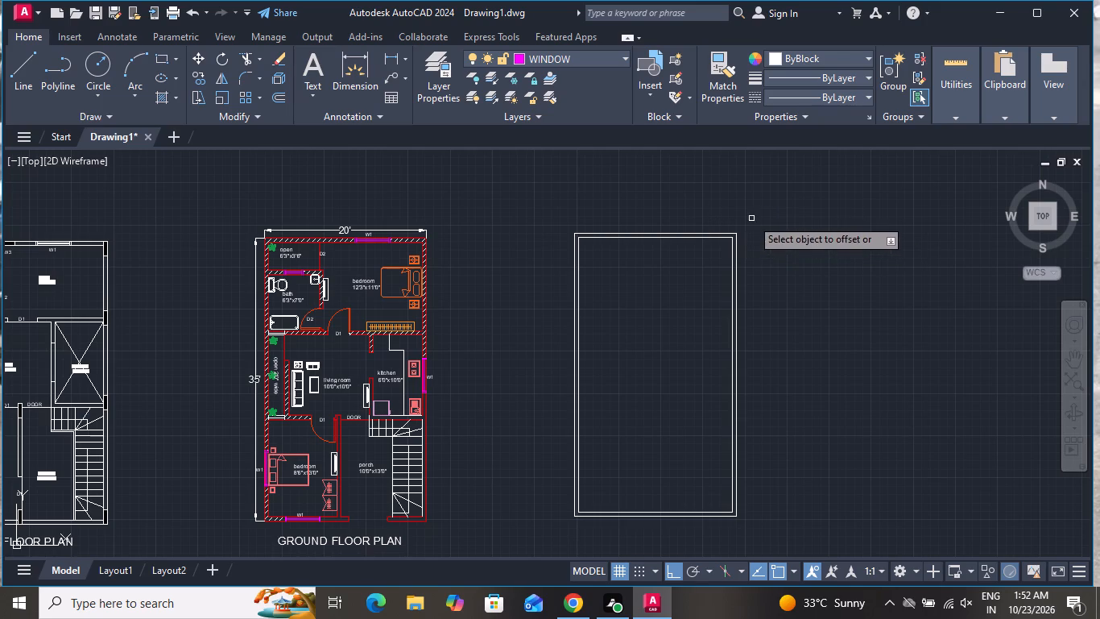
pyautogui.scroll(2, 721, 250)
pyautogui.click(748, 271)
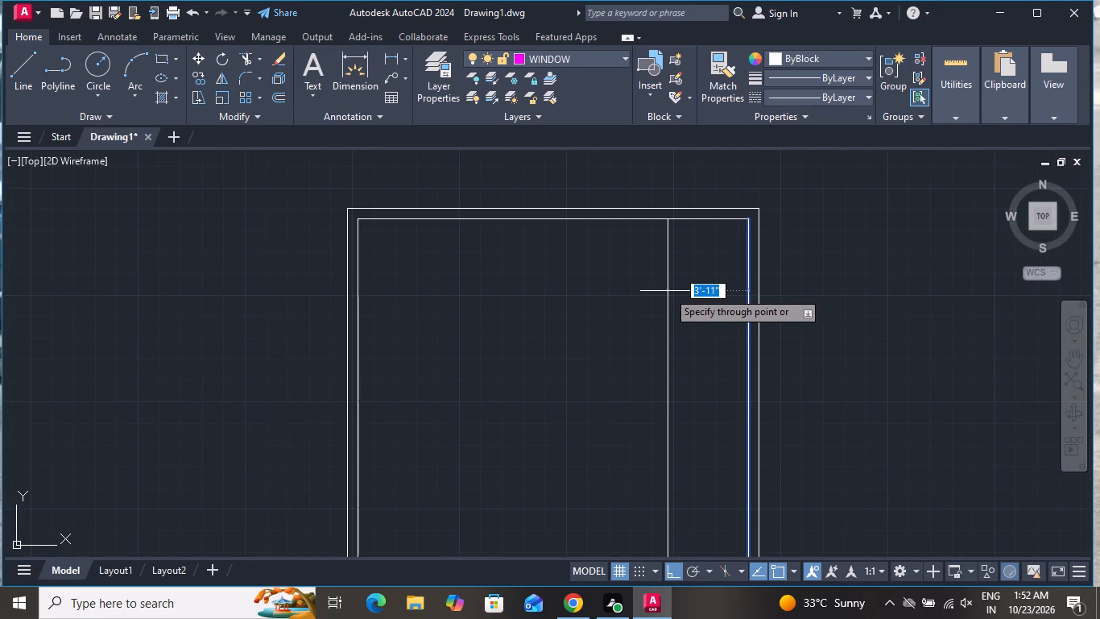
pyautogui.press('1')
pyautogui.press('2')
pyautogui.write('\'3"')
pyautogui.press('Return')
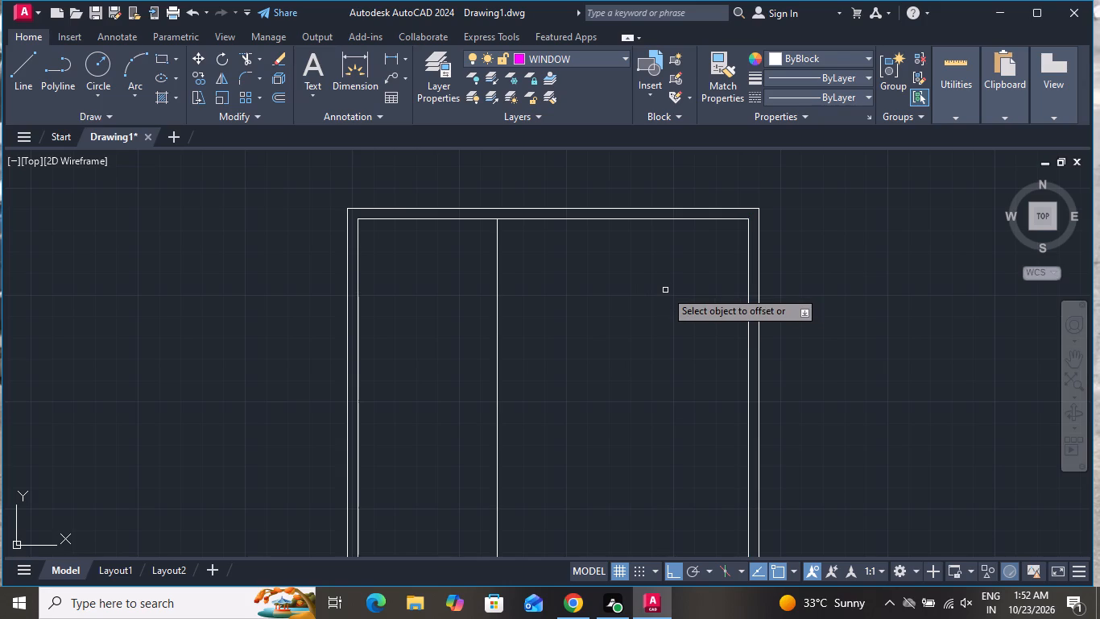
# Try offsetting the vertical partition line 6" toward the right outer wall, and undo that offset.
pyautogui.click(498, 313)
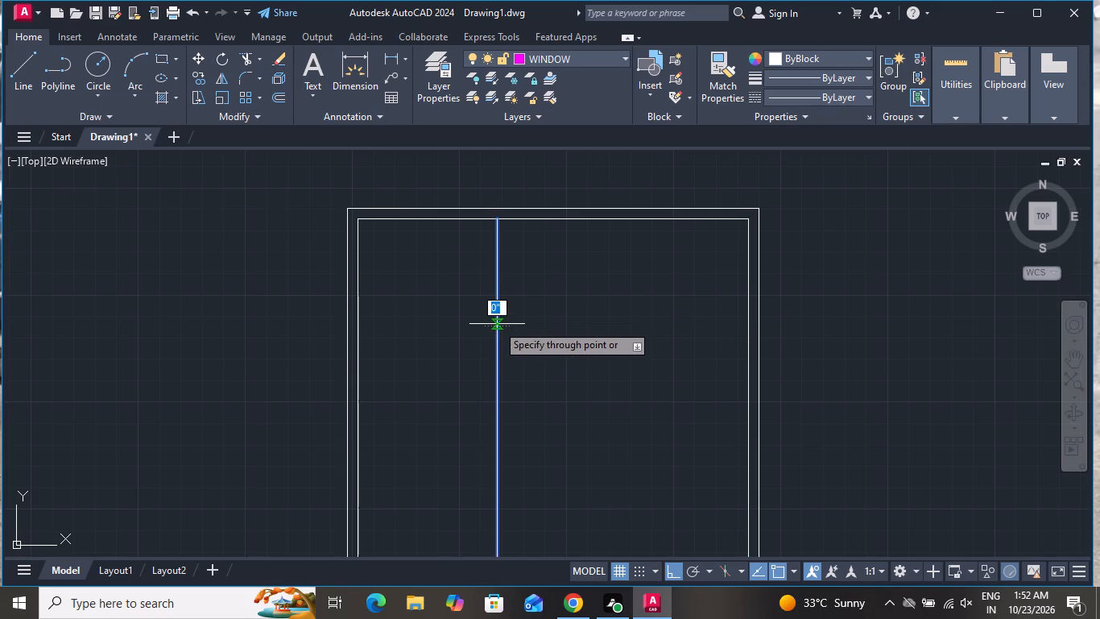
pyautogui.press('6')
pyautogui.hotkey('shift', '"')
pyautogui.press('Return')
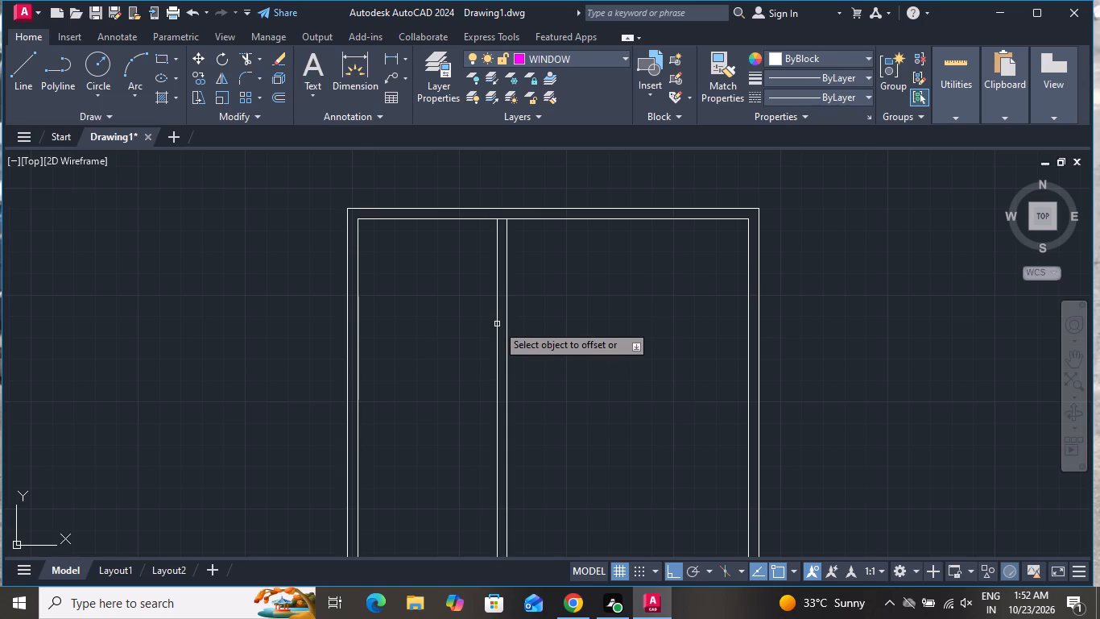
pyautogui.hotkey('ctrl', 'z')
# Offset the vertical partition line 6" toward the left outer wall to give the partition its thickness.
pyautogui.click(497, 324)
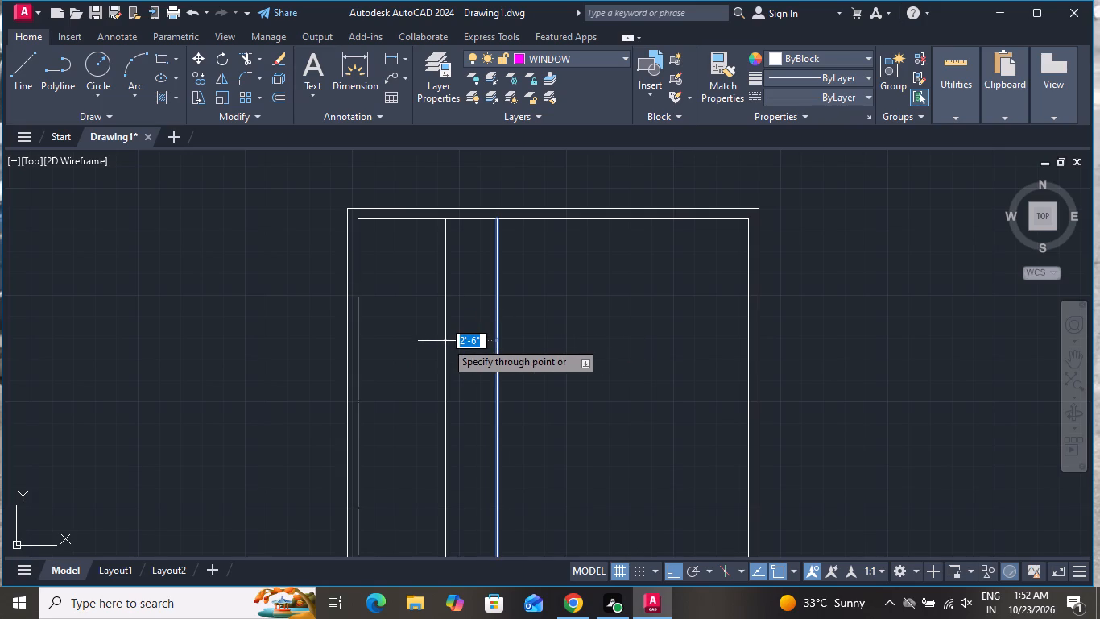
pyautogui.press('6')
pyautogui.hotkey('shift', '"')
pyautogui.press('Return')
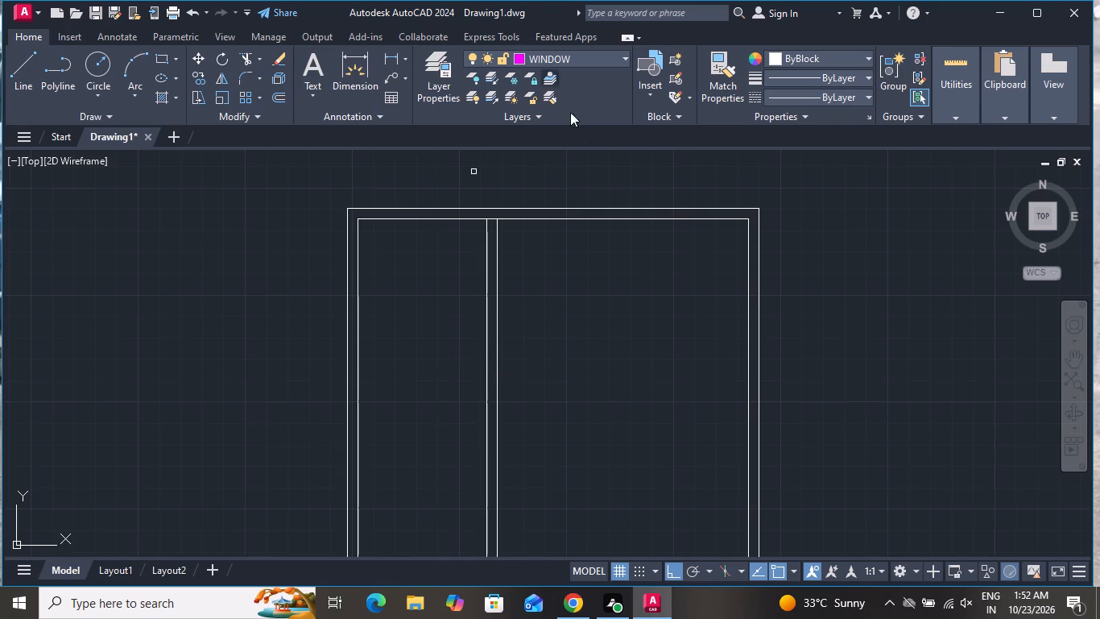
# Offset the top outer wall's inner line 9' downward as a horizontal partition line across the new plan.
pyautogui.click(638, 220)
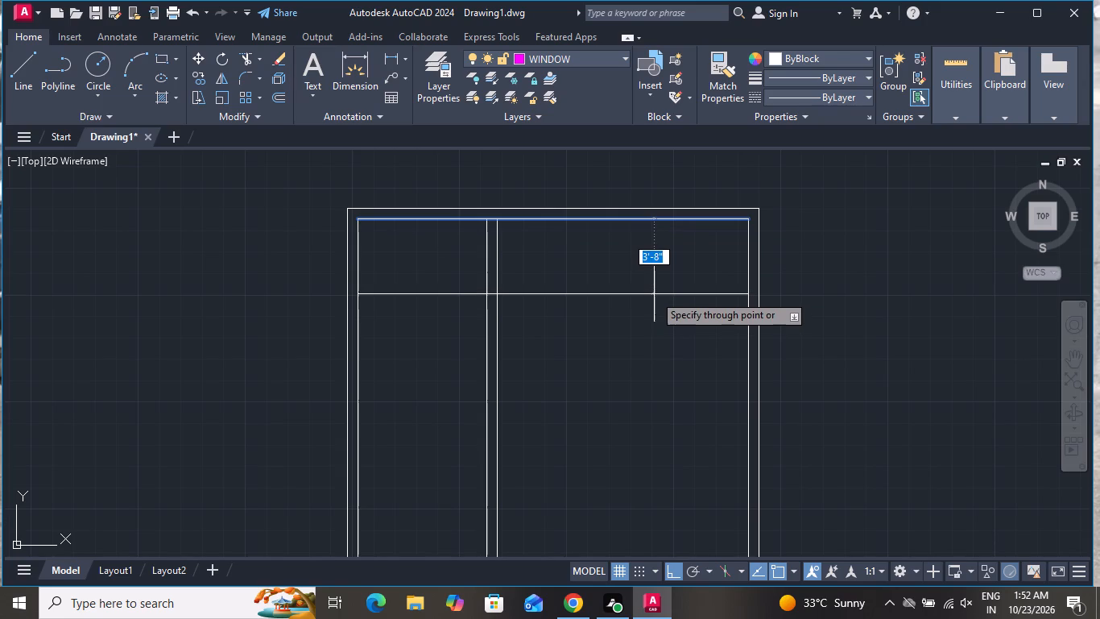
pyautogui.press('9')
pyautogui.press("'")
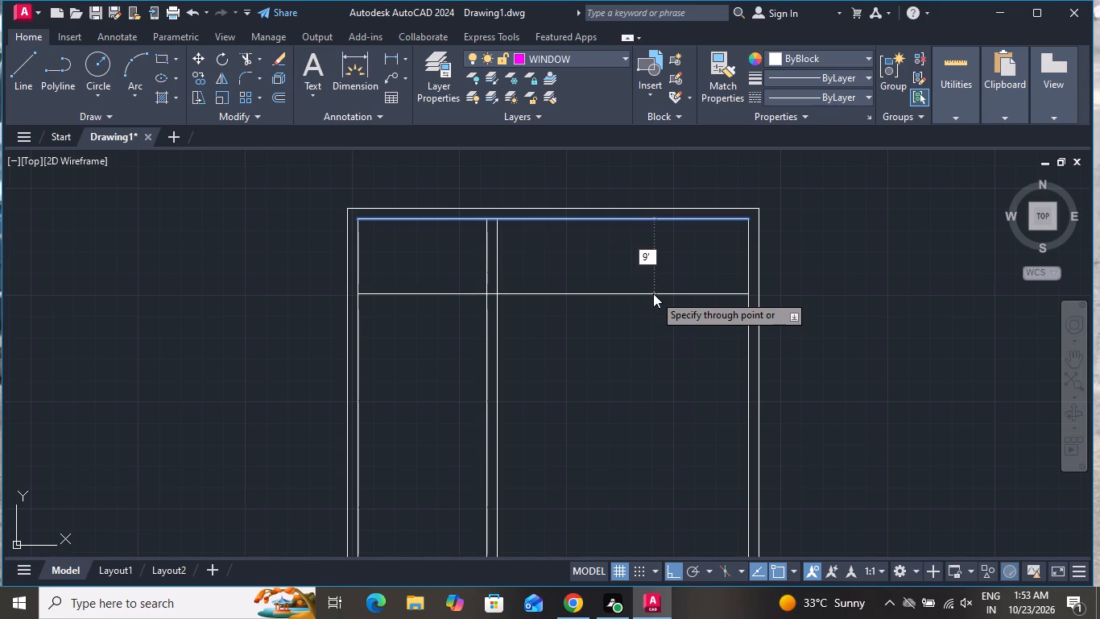
pyautogui.press("'")
pyautogui.press('BackSpace')
pyautogui.press('Return')
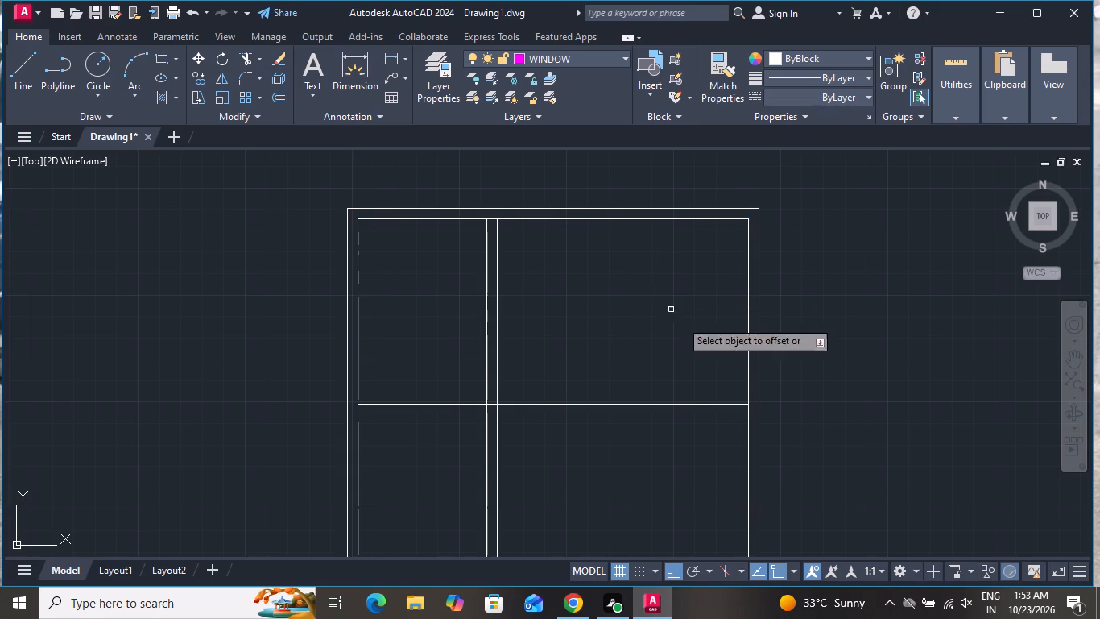
# Offset the new horizontal partition line to form the second face of that wall.
pyautogui.click(694, 403)
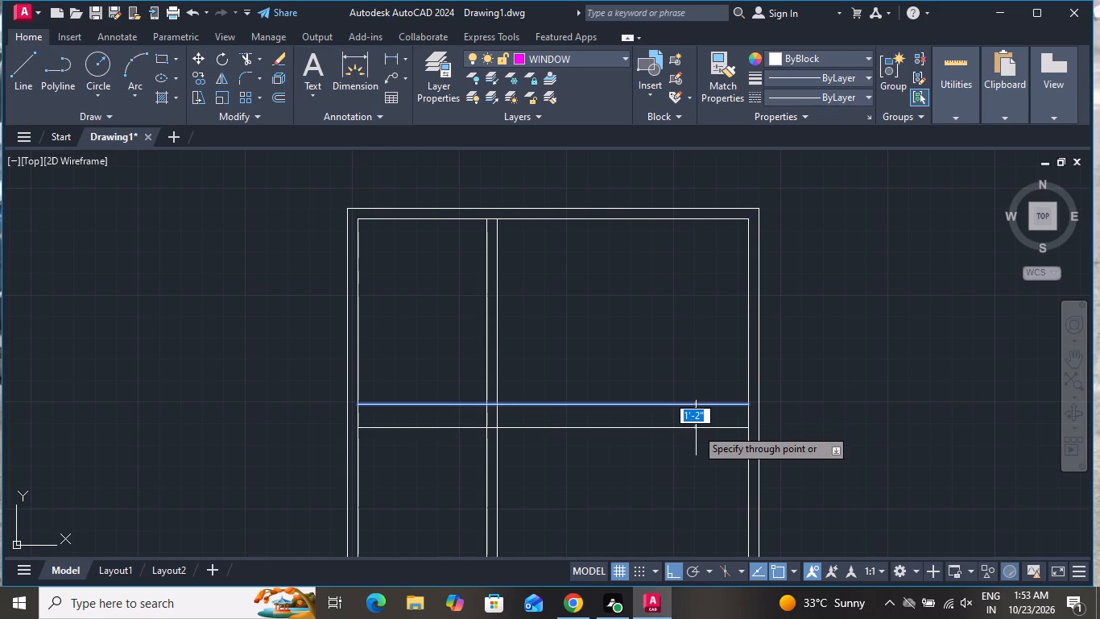
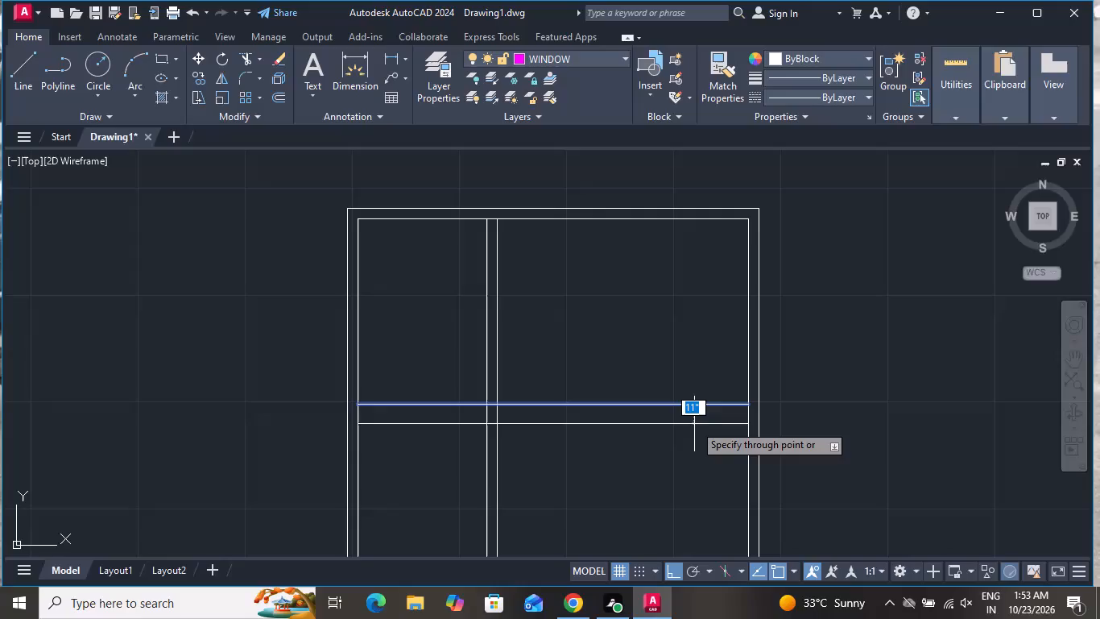
# Give the horizontal partition a 6" thickness by placing its second face 6" below the first line.
pyautogui.press('6')
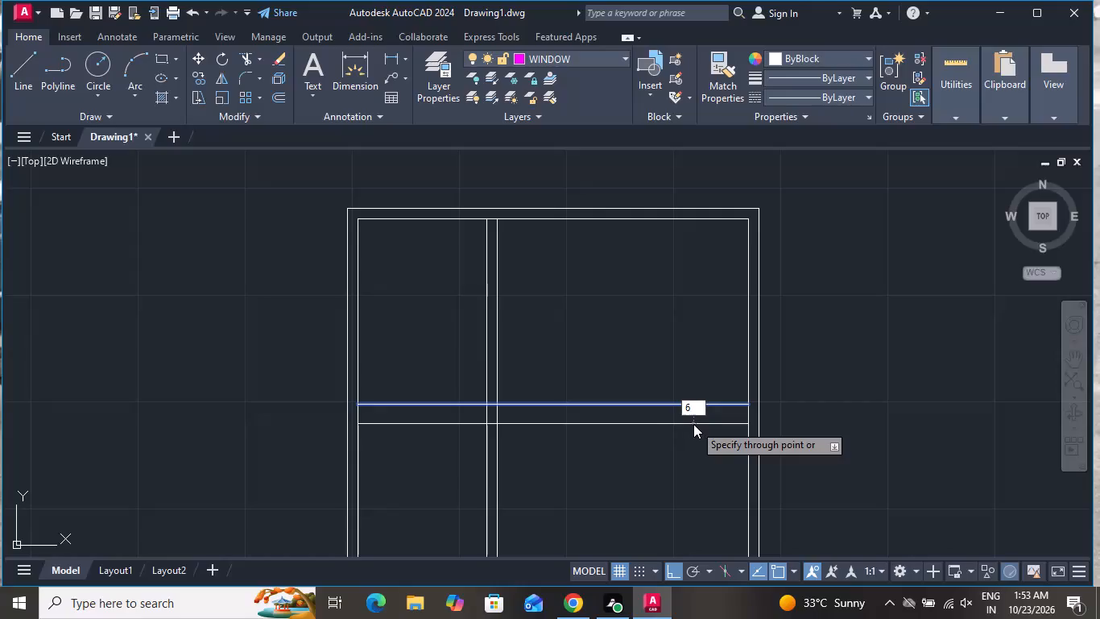
pyautogui.hotkey('shift', '"')
pyautogui.press('Return')
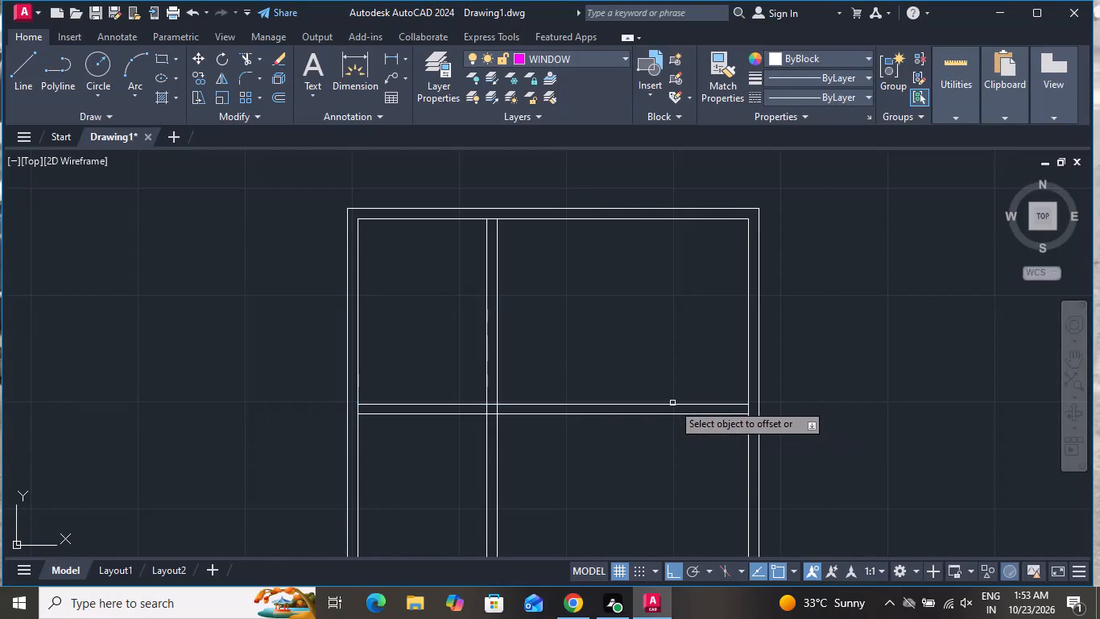
# Offset the horizontal partition's upper line about 6'-2" upward to start a second horizontal partition.
pyautogui.click(436, 408)
pyautogui.click(439, 407)
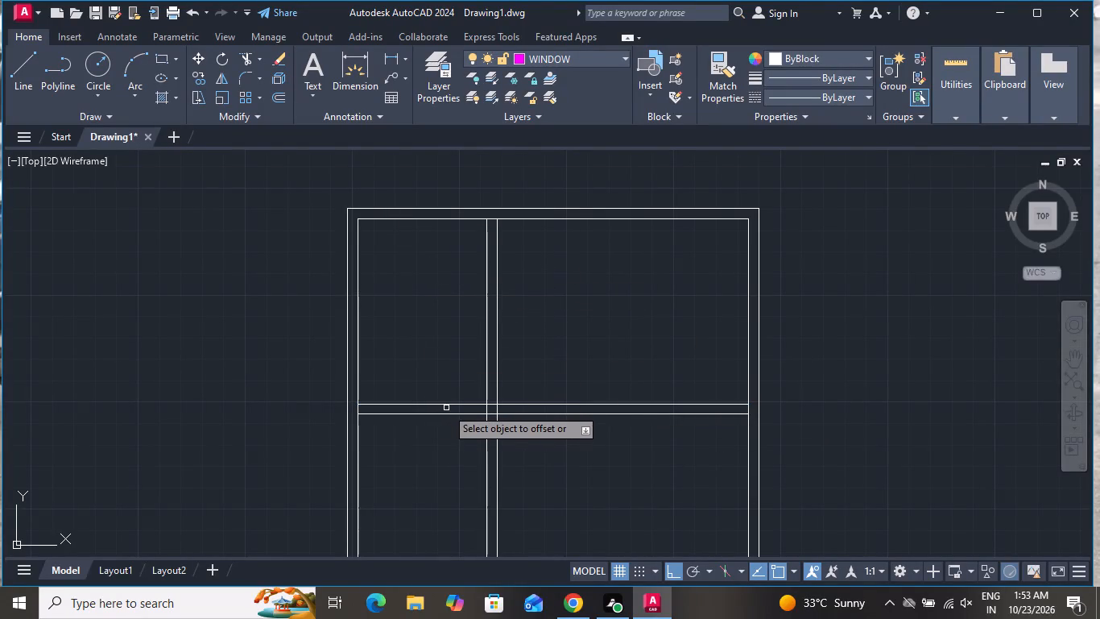
pyautogui.click(451, 402)
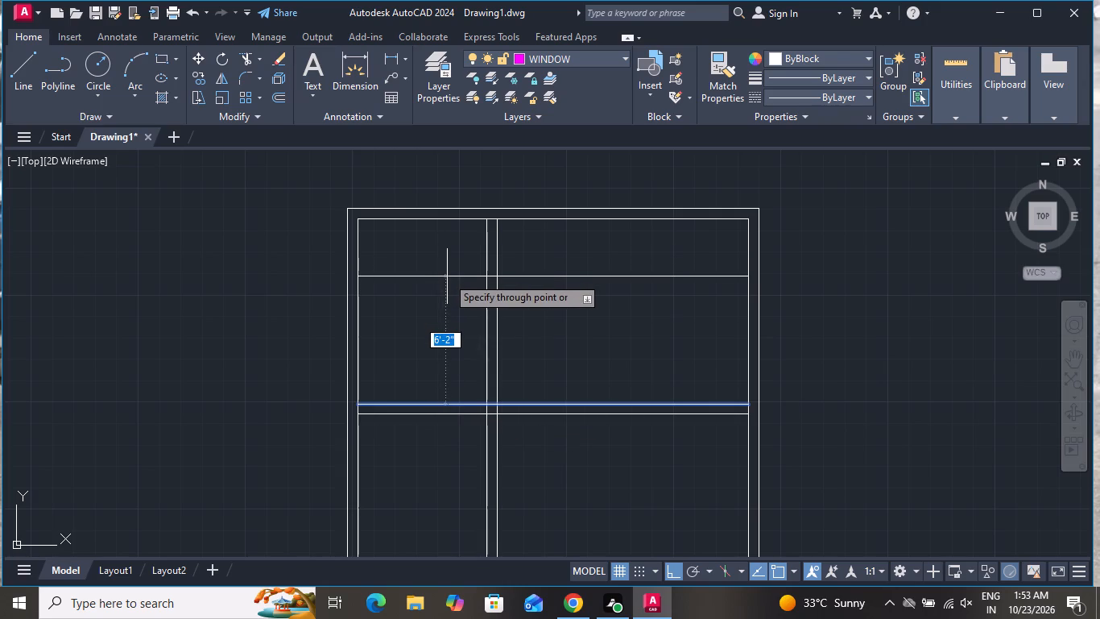
pyautogui.click(448, 276)
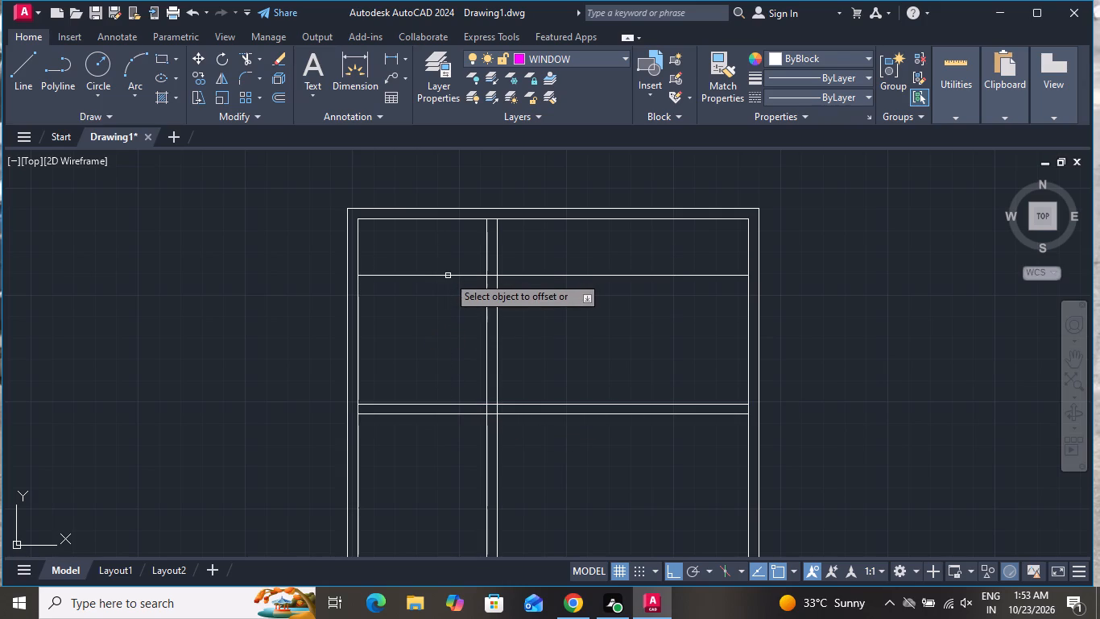
pyautogui.press('7')
pyautogui.press("'")
pyautogui.press('Return')
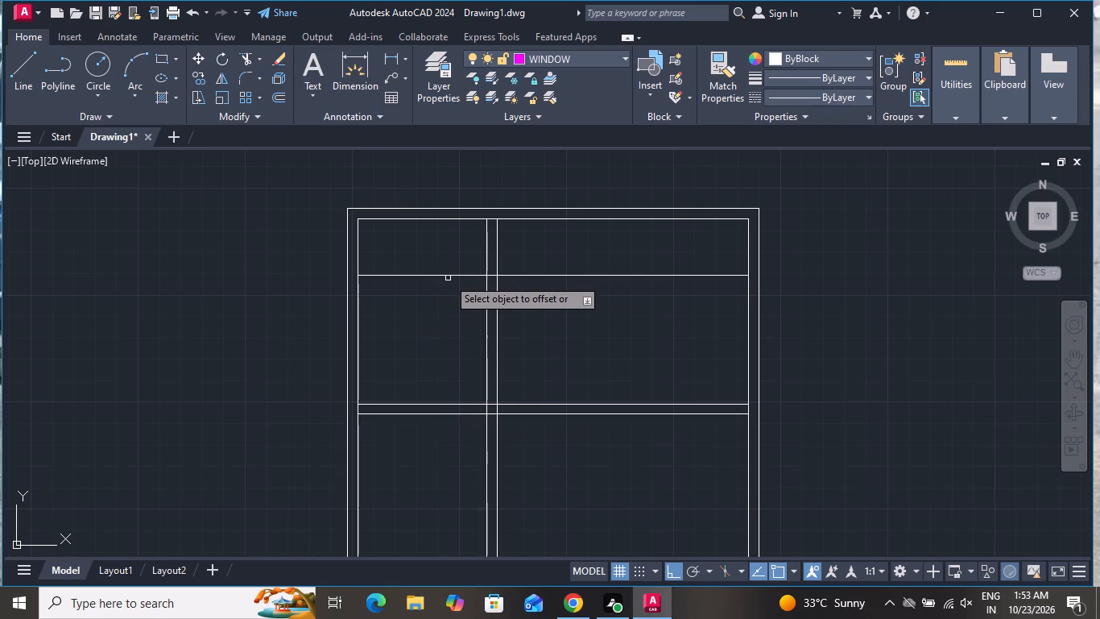
# Offset the new upper partition line 6" toward the top outer wall as its second face, and finish offsetting.
pyautogui.click(447, 274)
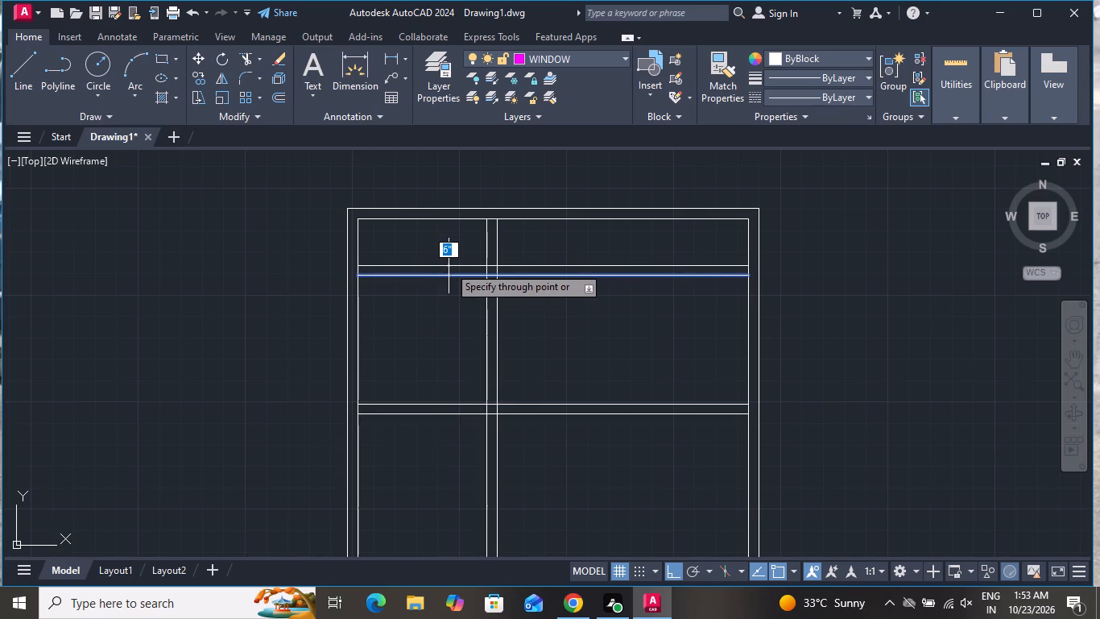
pyautogui.press('6')
pyautogui.hotkey('shift', '"')
pyautogui.press('Return')
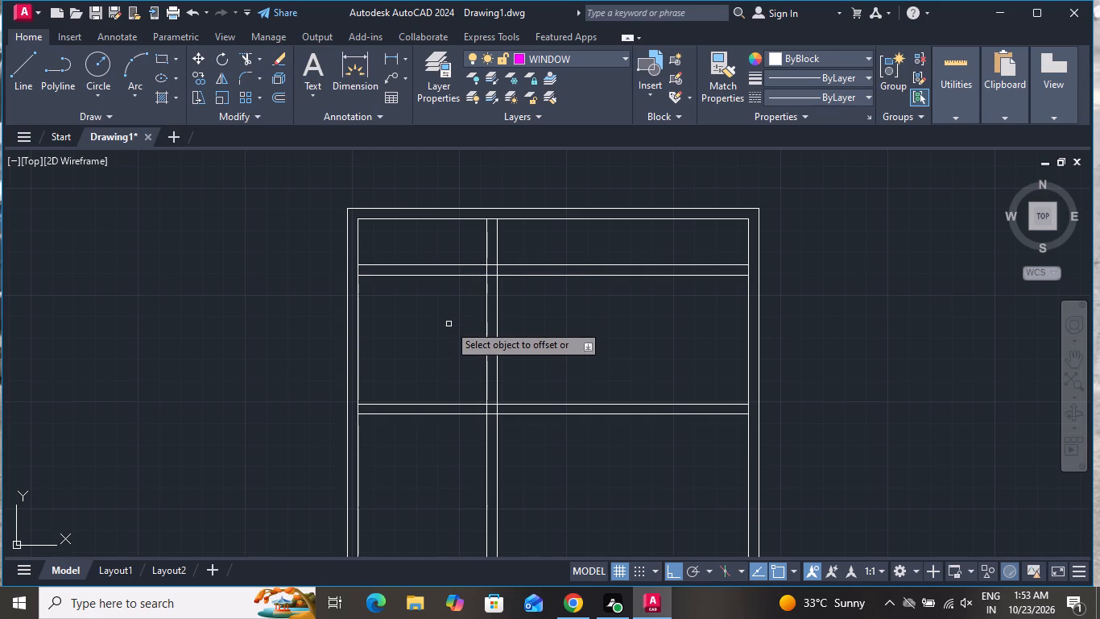
pyautogui.rightClick(452, 347)
pyautogui.click(485, 373)
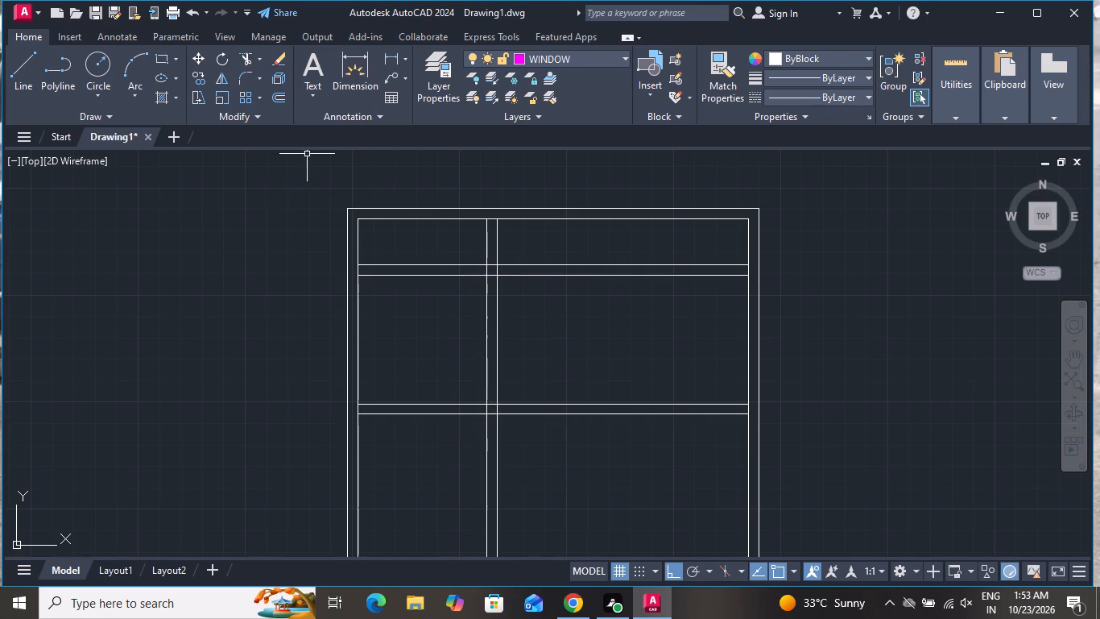
# Trim the vertical partition below the lower horizontal wall, and the upper horizontal partition to the right of the vertical one.
pyautogui.click(245, 65)
pyautogui.scroll(-2, 359, 111)
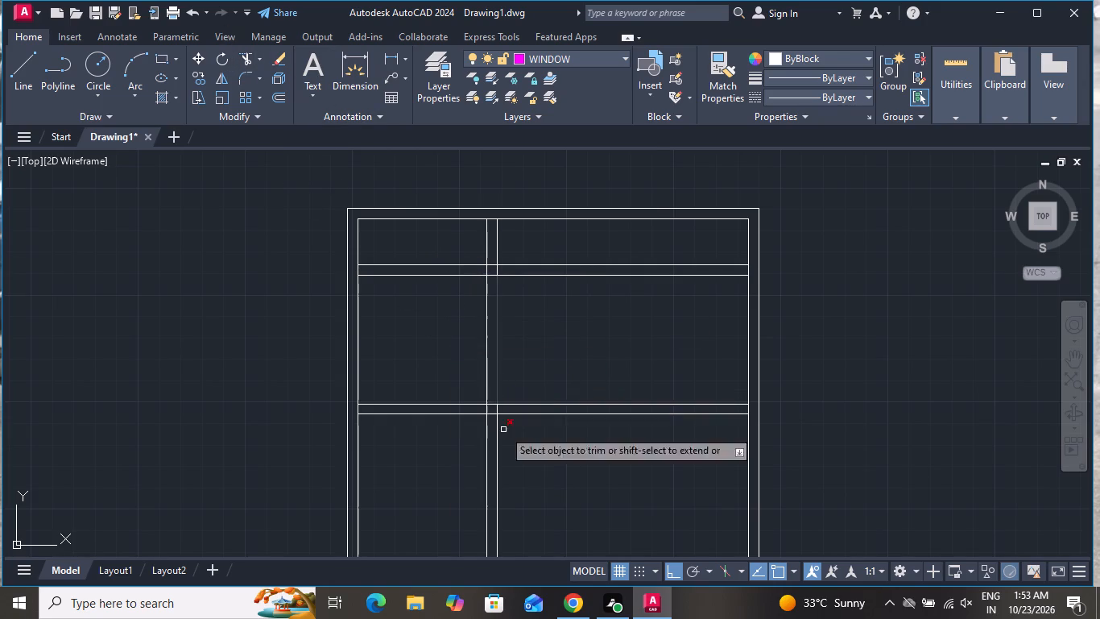
pyautogui.scroll(-1, 548, 459)
pyautogui.click(560, 462)
pyautogui.click(482, 455)
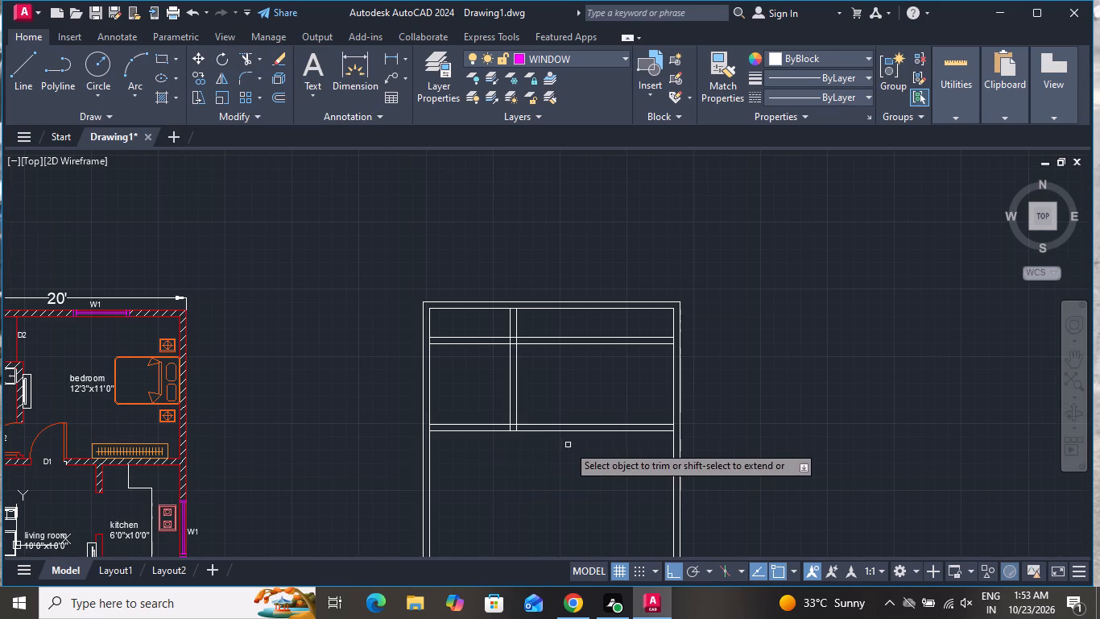
pyautogui.click(566, 366)
pyautogui.click(571, 322)
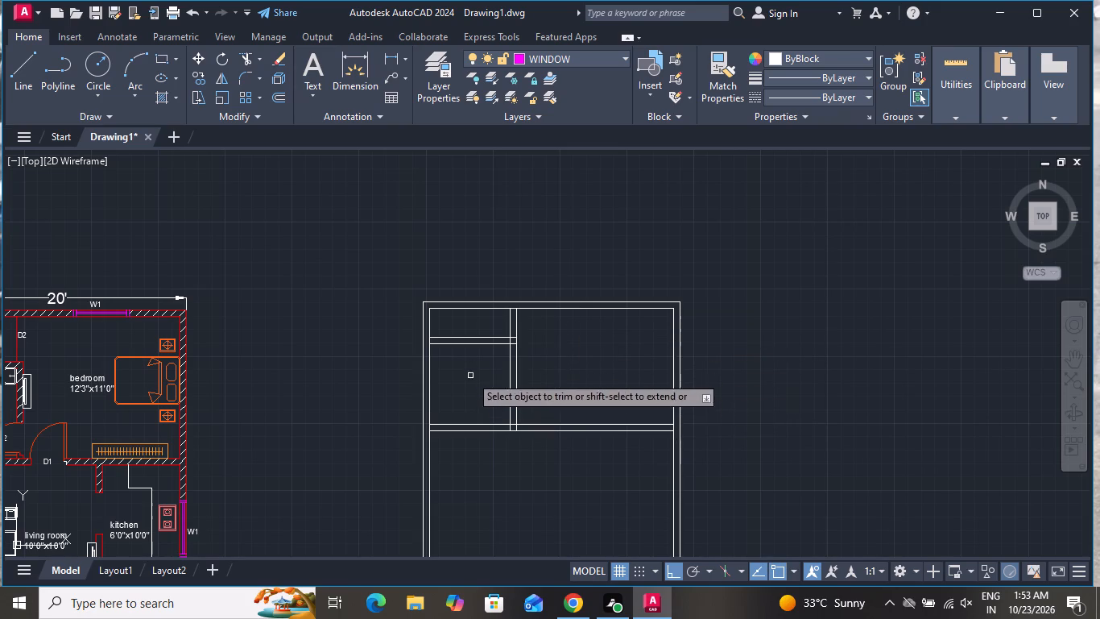
# Trim the overlapping lines where the lower horizontal wall meets the vertical partition and the left outer wall.
pyautogui.scroll(3, 530, 426)
pyautogui.click(412, 442)
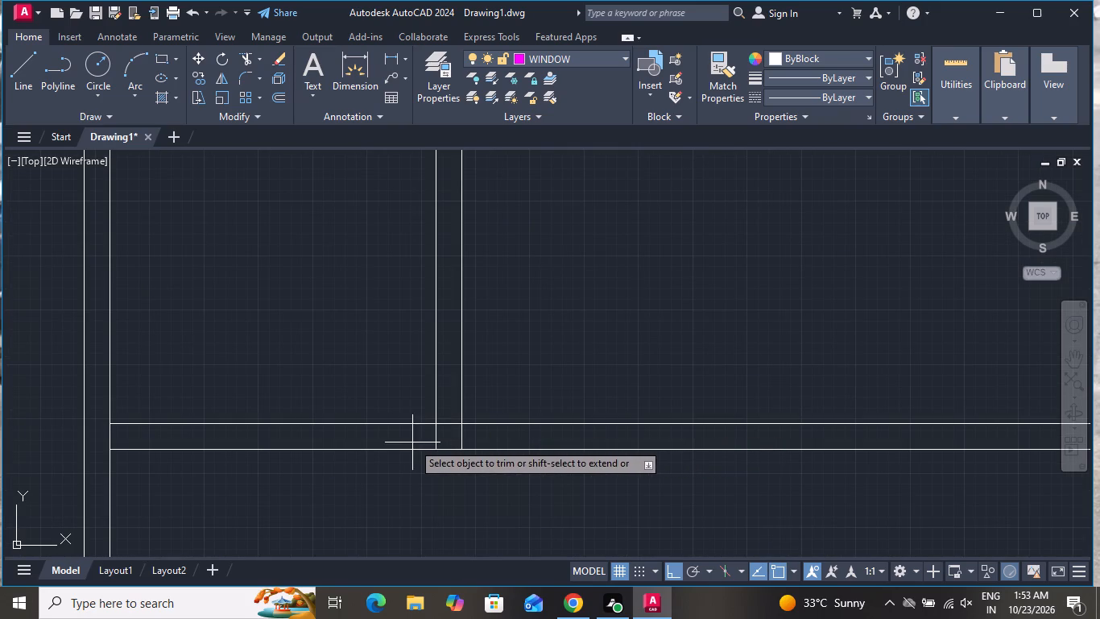
pyautogui.click(471, 434)
pyautogui.click(449, 434)
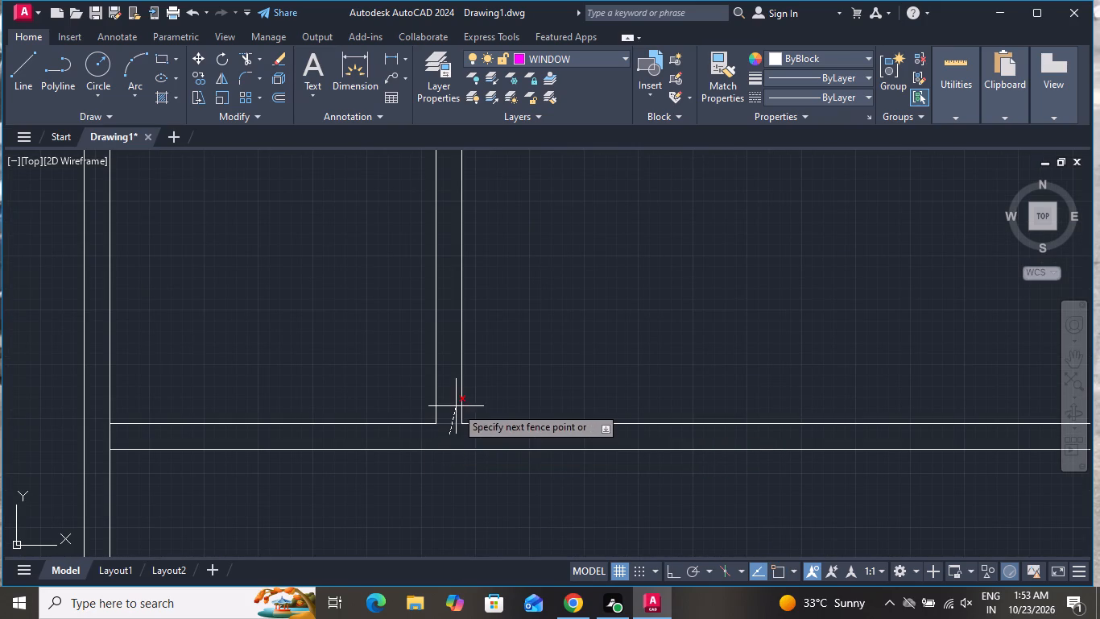
pyautogui.click(456, 406)
pyautogui.click(108, 437)
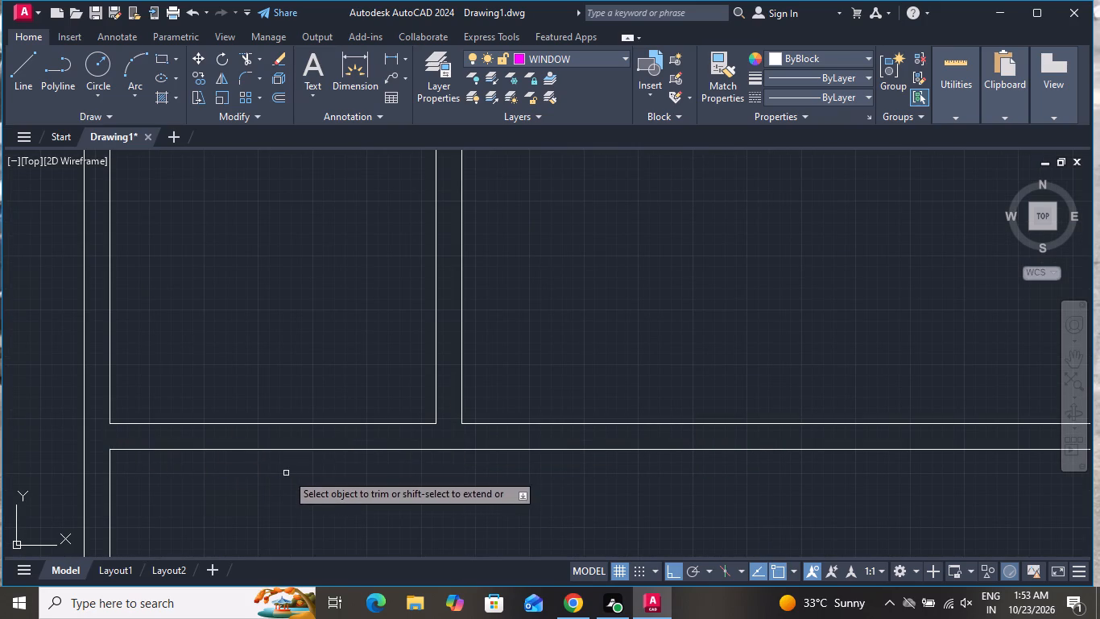
# Trim the overlapping lines where the upper horizontal partition meets the left outer wall and the vertical partition.
pyautogui.scroll(-2, 289, 473)
pyautogui.scroll(3, 226, 308)
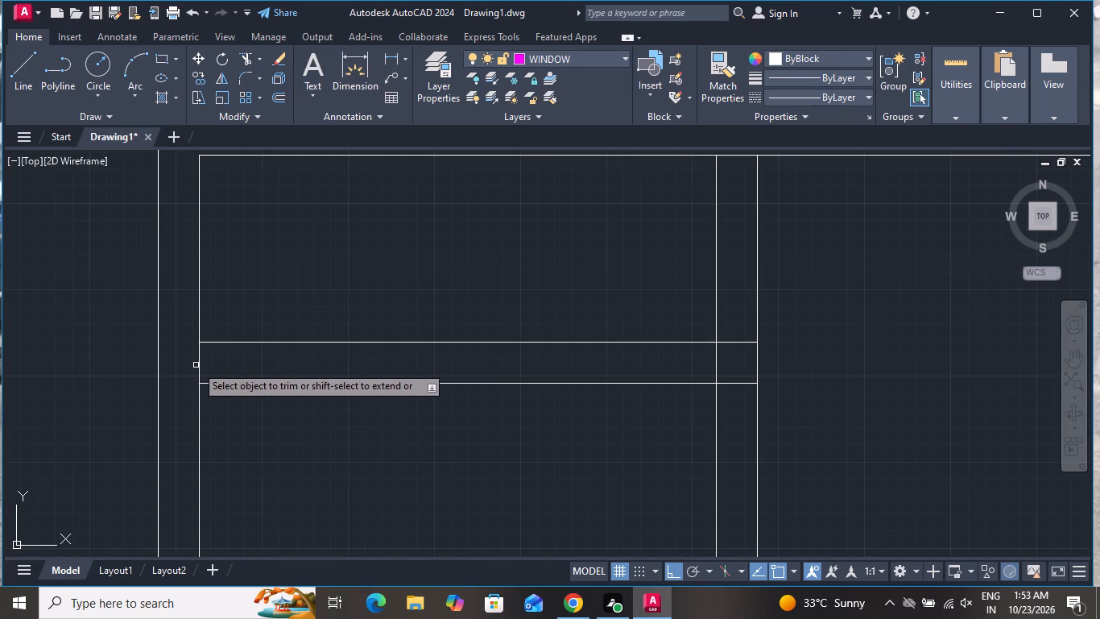
pyautogui.click(196, 363)
pyautogui.click(739, 326)
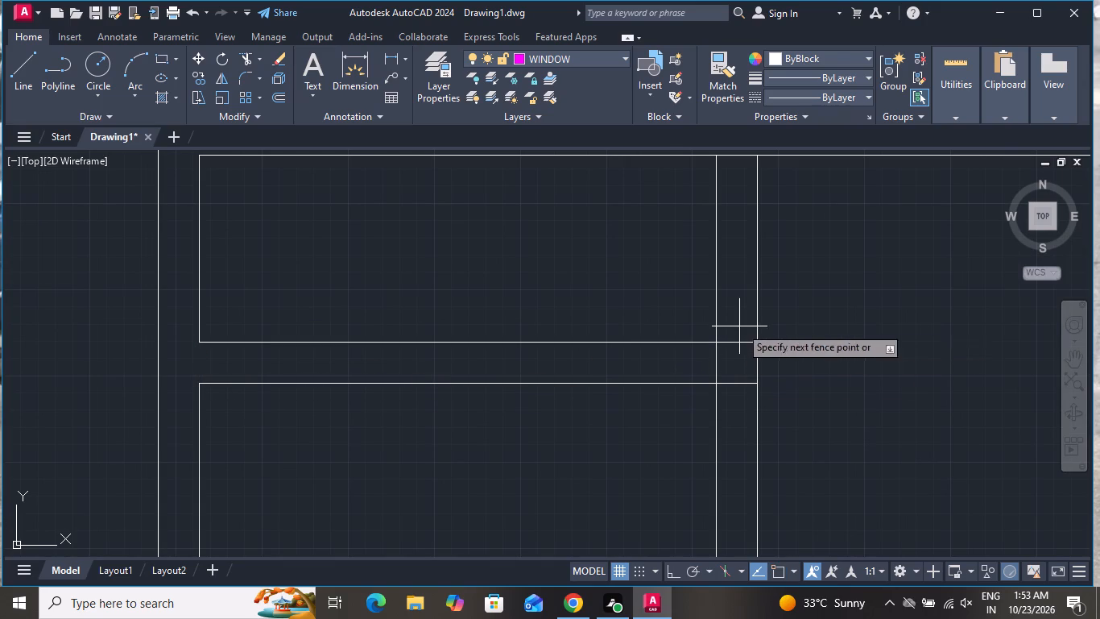
pyautogui.click(738, 412)
pyautogui.click(734, 360)
pyautogui.click(651, 359)
# Trim the inner wall lines where the vertical partition meets the top wall and the lower horizontal wall meets the right wall.
pyautogui.scroll(-4, 628, 395)
pyautogui.scroll(5, 648, 370)
pyautogui.click(561, 356)
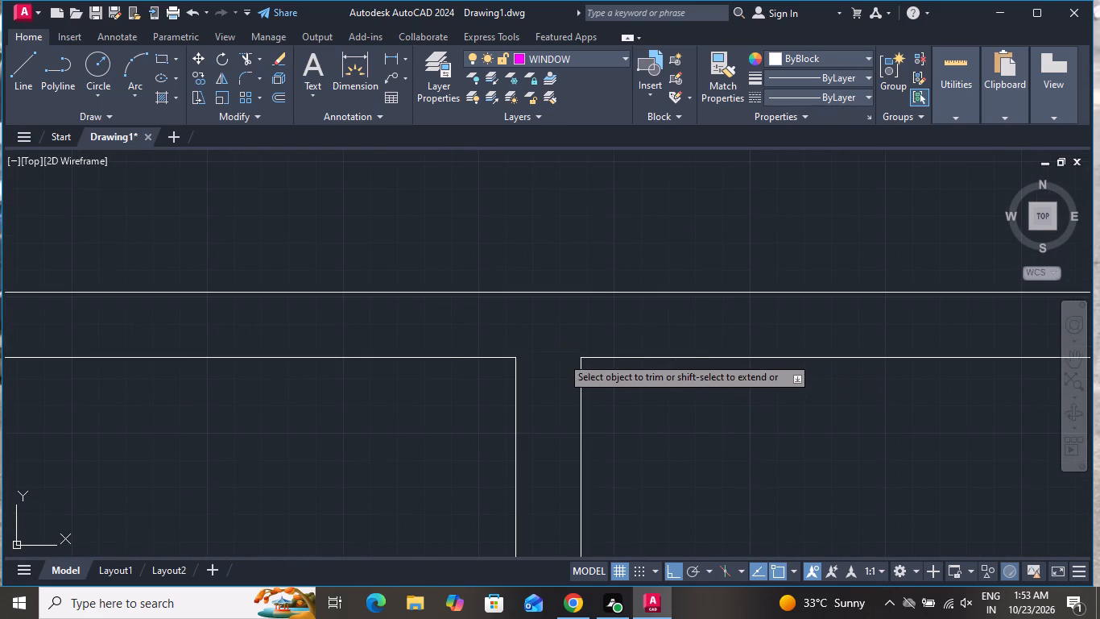
pyautogui.scroll(-5, 552, 303)
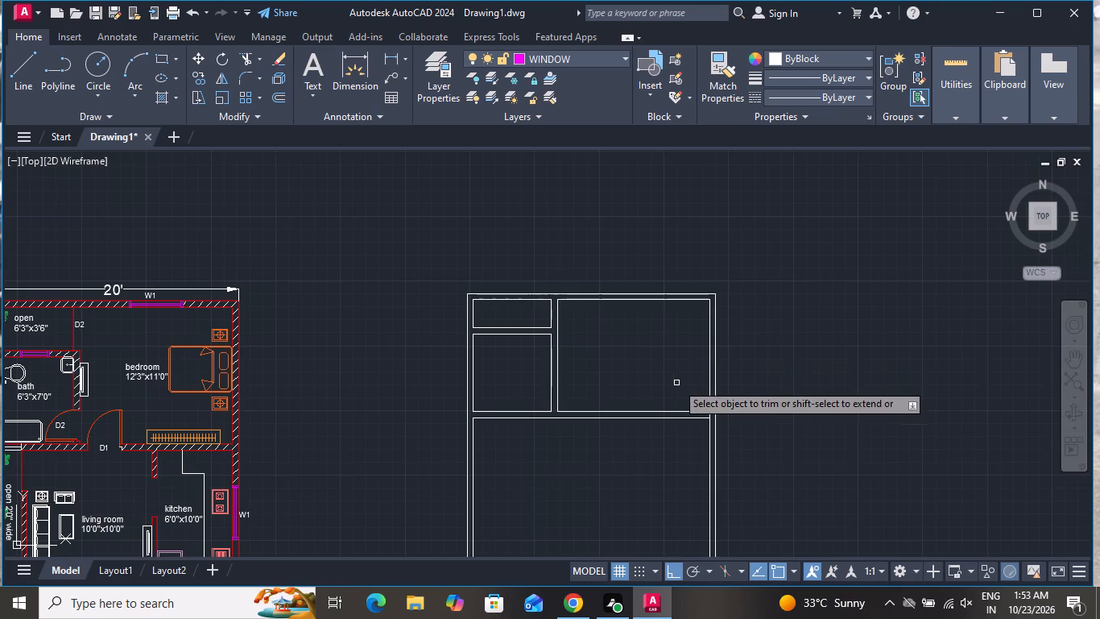
pyautogui.scroll(3, 705, 447)
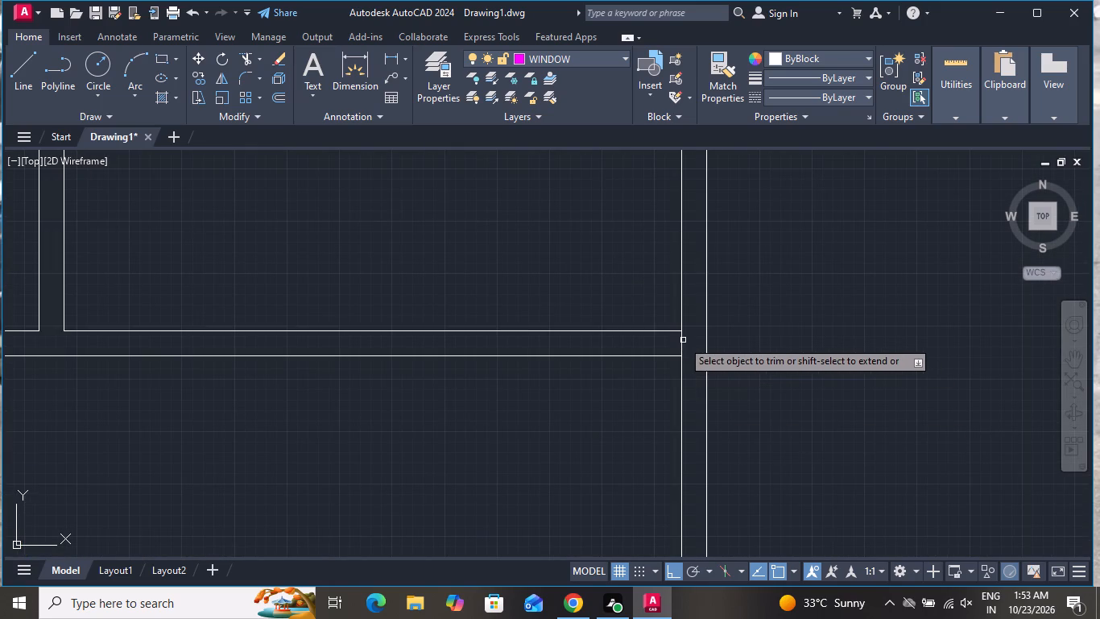
pyautogui.click(682, 340)
pyautogui.rightClick(613, 269)
pyautogui.click(648, 293)
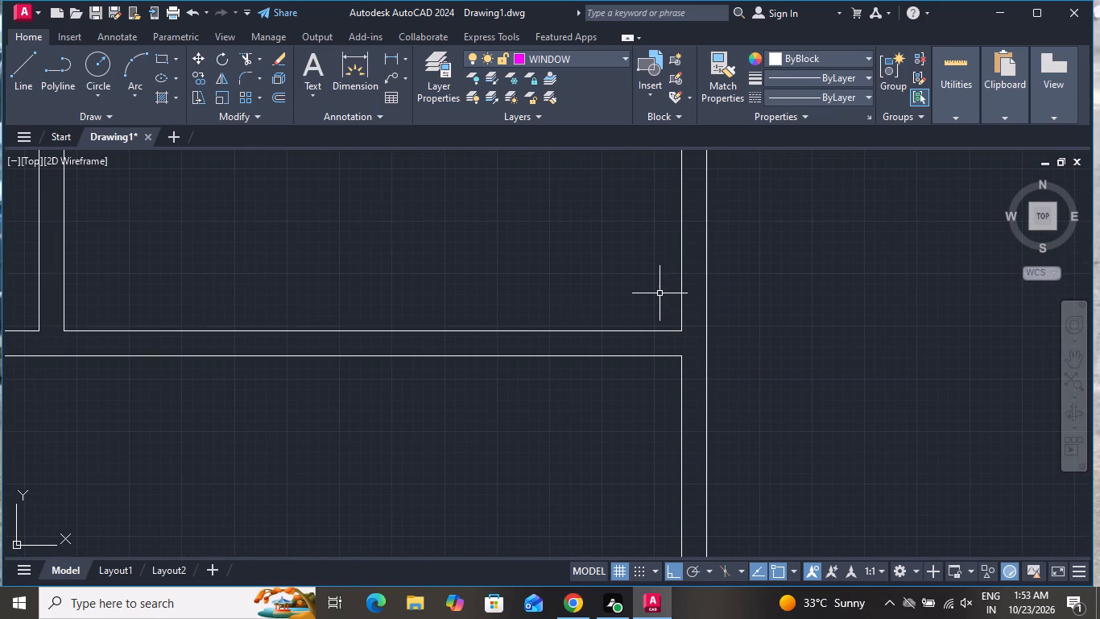
# Offset the lower face of the full-width horizontal wall 10'0" downward as a new partition line.
pyautogui.scroll(-3, 643, 273)
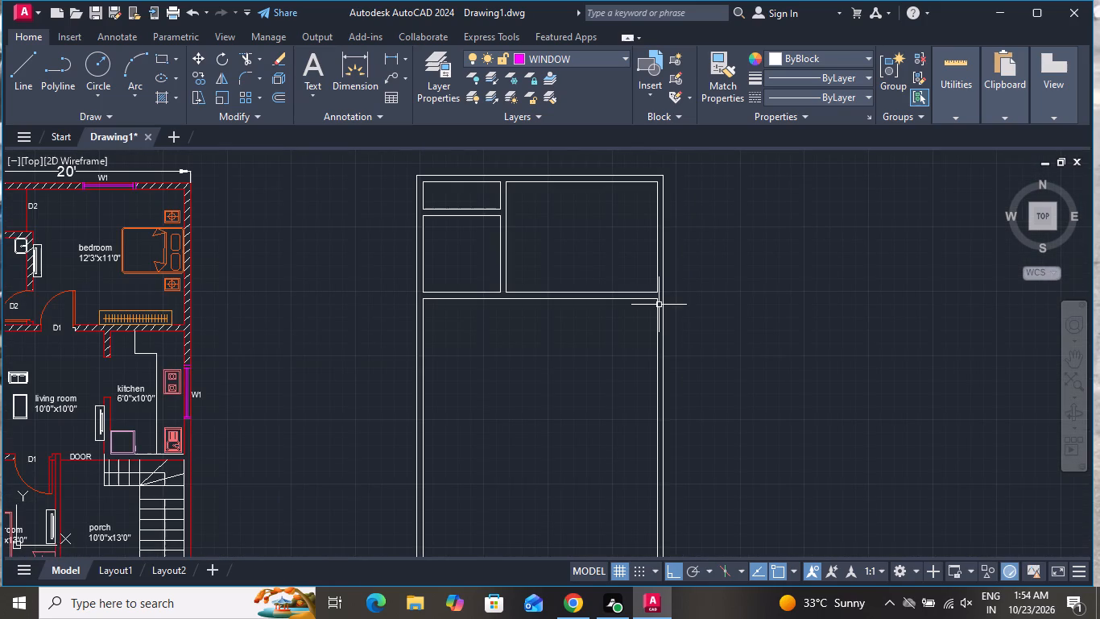
pyautogui.write('O T')
pyautogui.press('space')
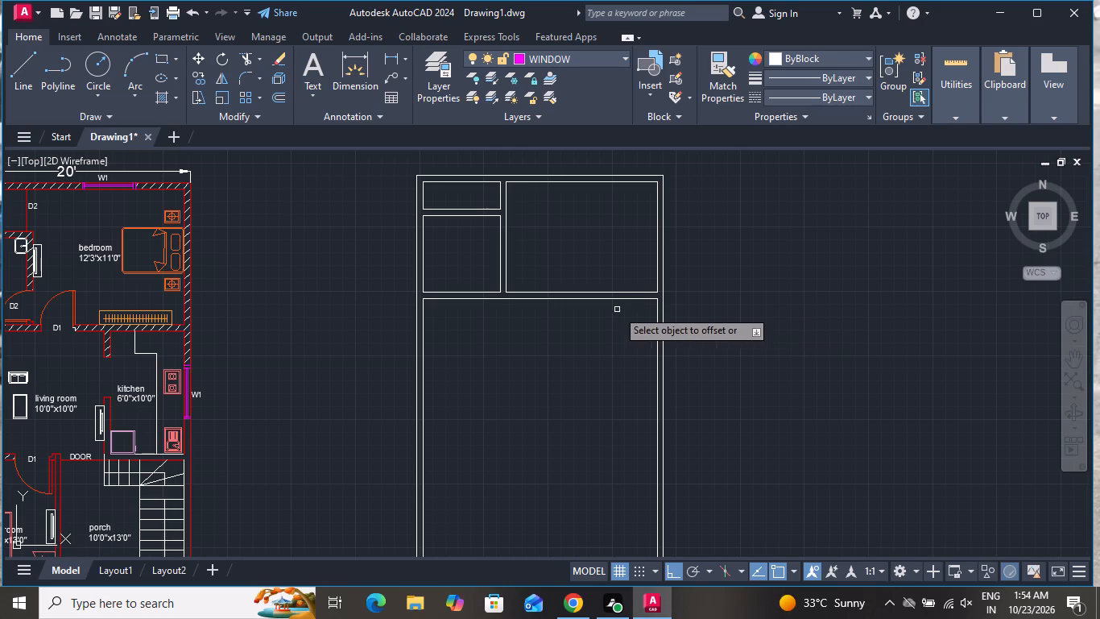
pyautogui.click(482, 301)
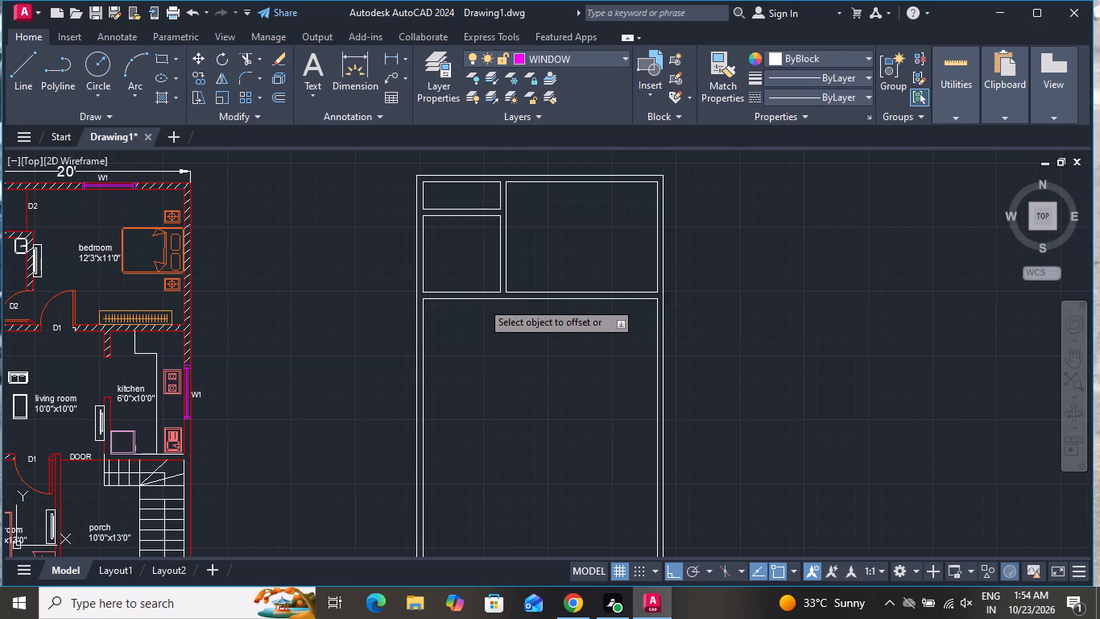
pyautogui.click(469, 300)
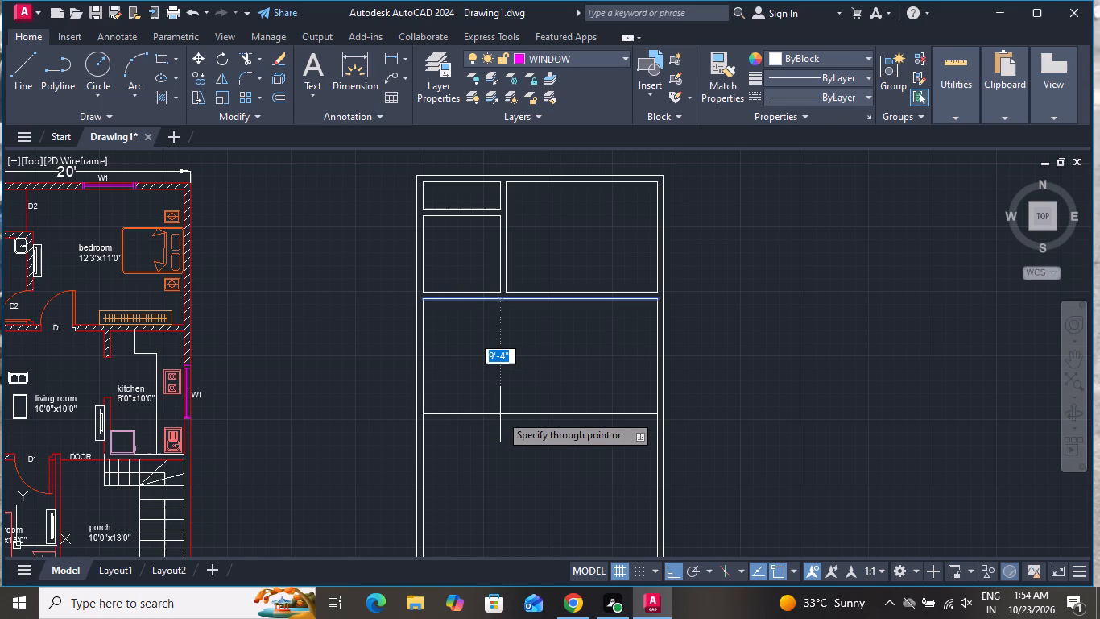
pyautogui.press('1')
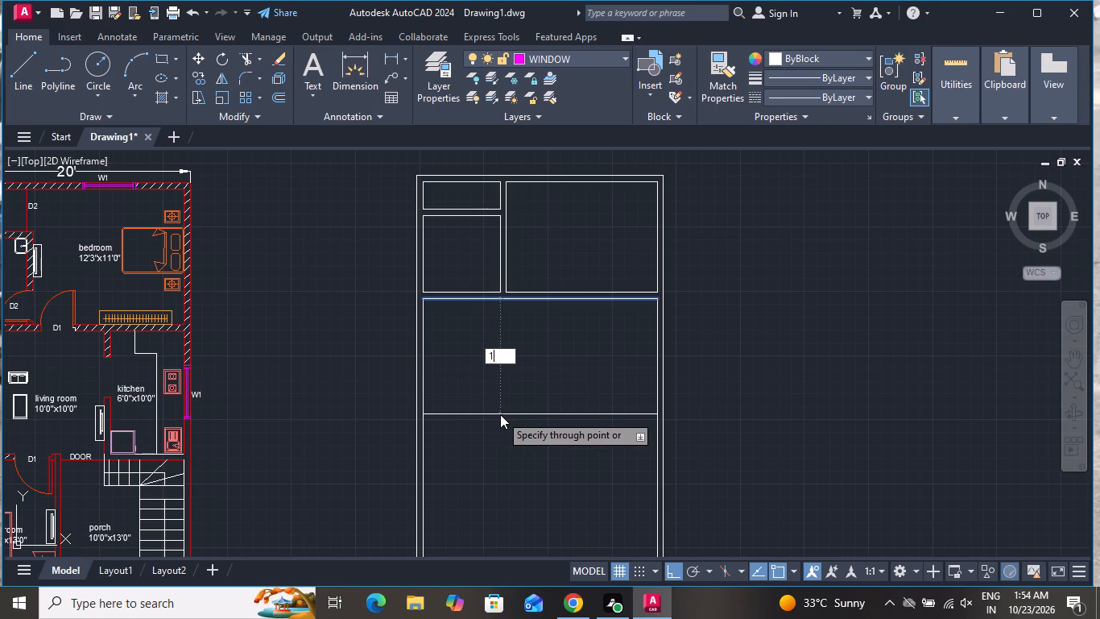
pyautogui.write('0\'0"')
pyautogui.press('Return')
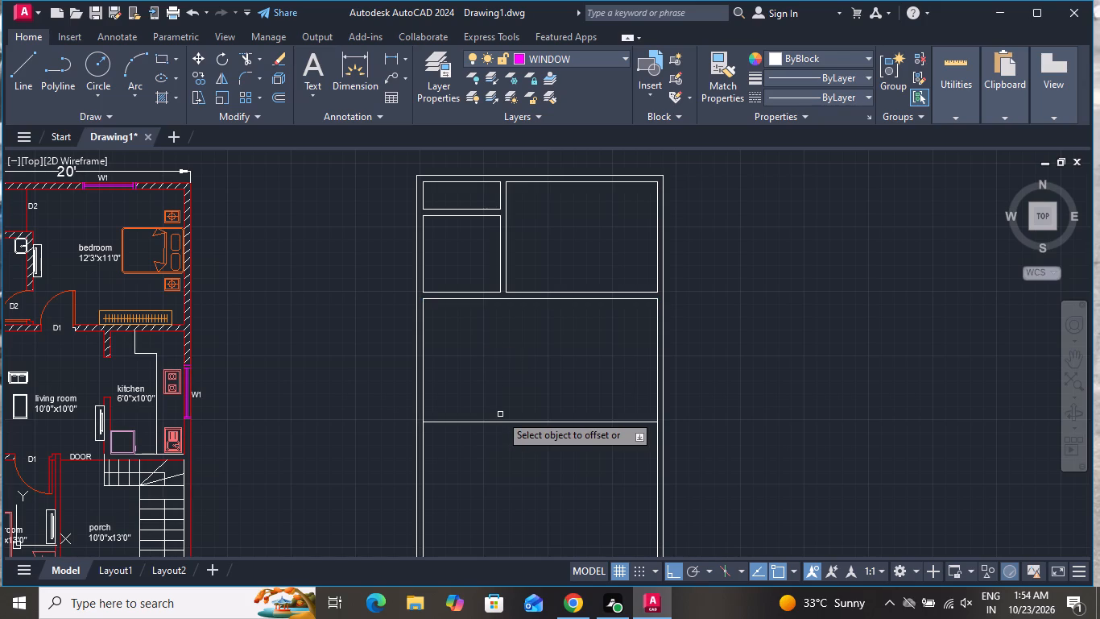
# Offset the new horizontal partition line 6" downward to give that wall its thickness.
pyautogui.click(549, 422)
pyautogui.press('6')
pyautogui.hotkey('shift', '"')
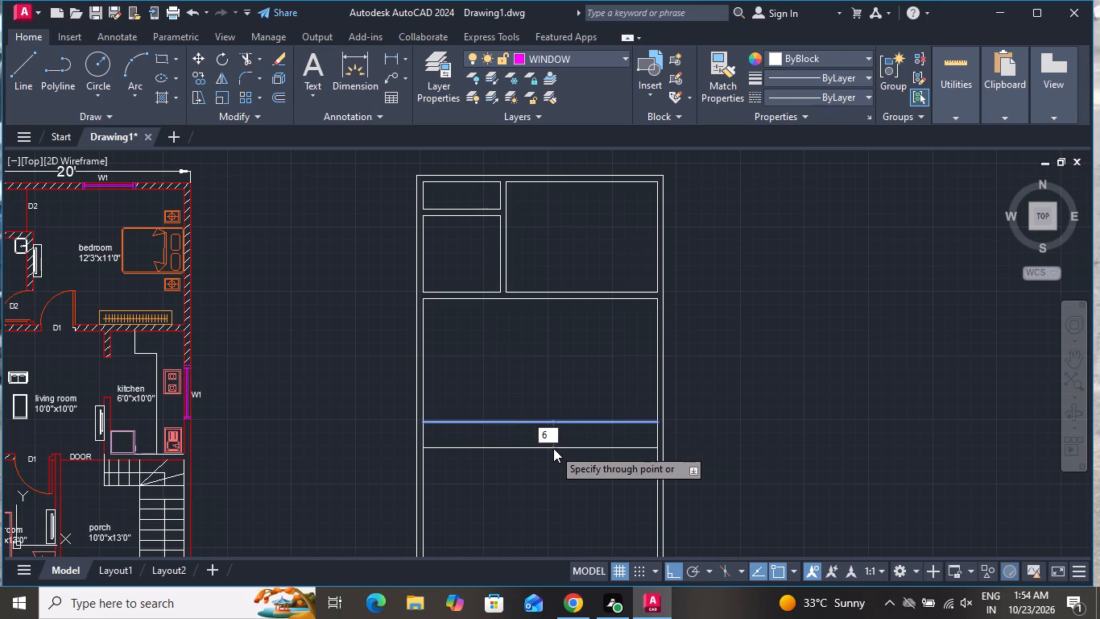
pyautogui.press('Return')
# Offset the right outer wall's inner line 6'0" toward the left wall as a vertical partition line below the upper rooms.
pyautogui.scroll(-1, 512, 438)
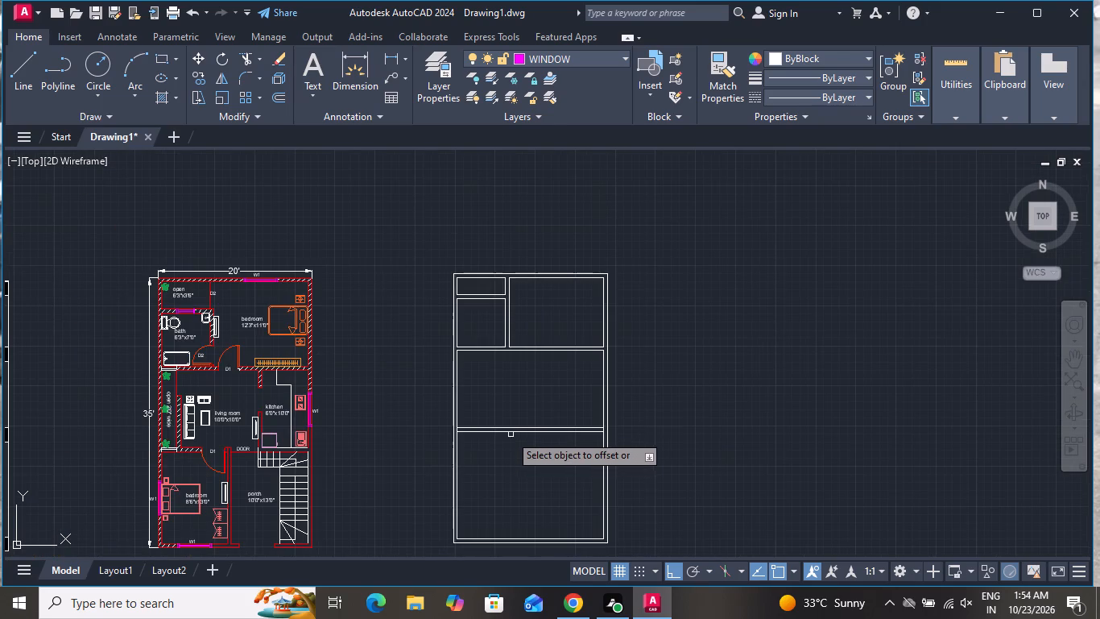
pyautogui.click(603, 385)
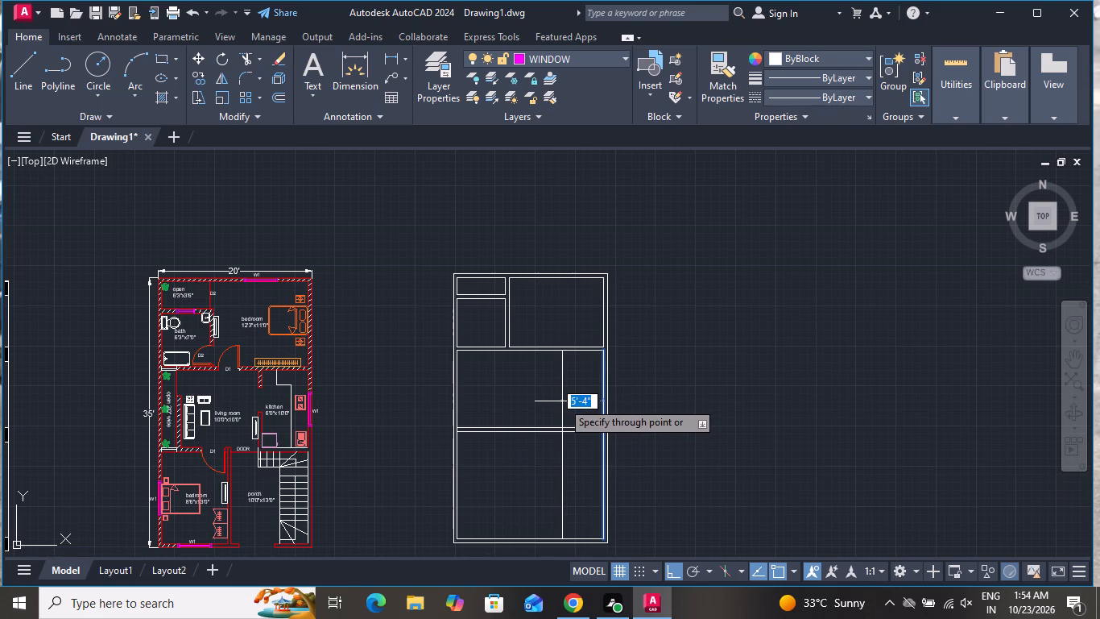
pyautogui.press('6')
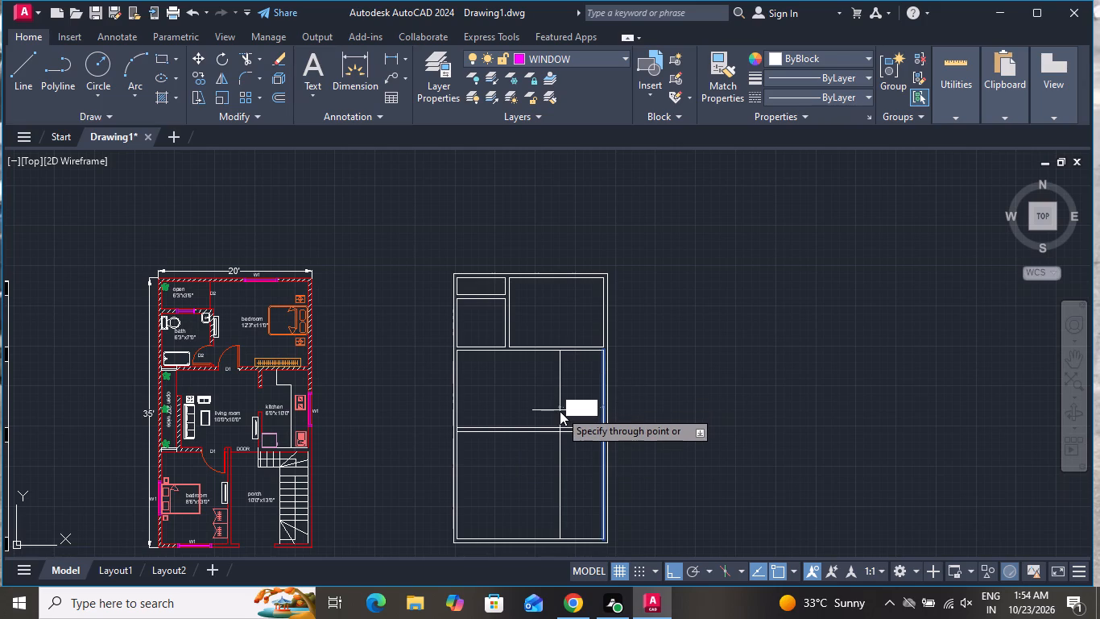
pyautogui.press("'")
pyautogui.press('0')
pyautogui.hotkey('shift', '"')
pyautogui.press('Return')
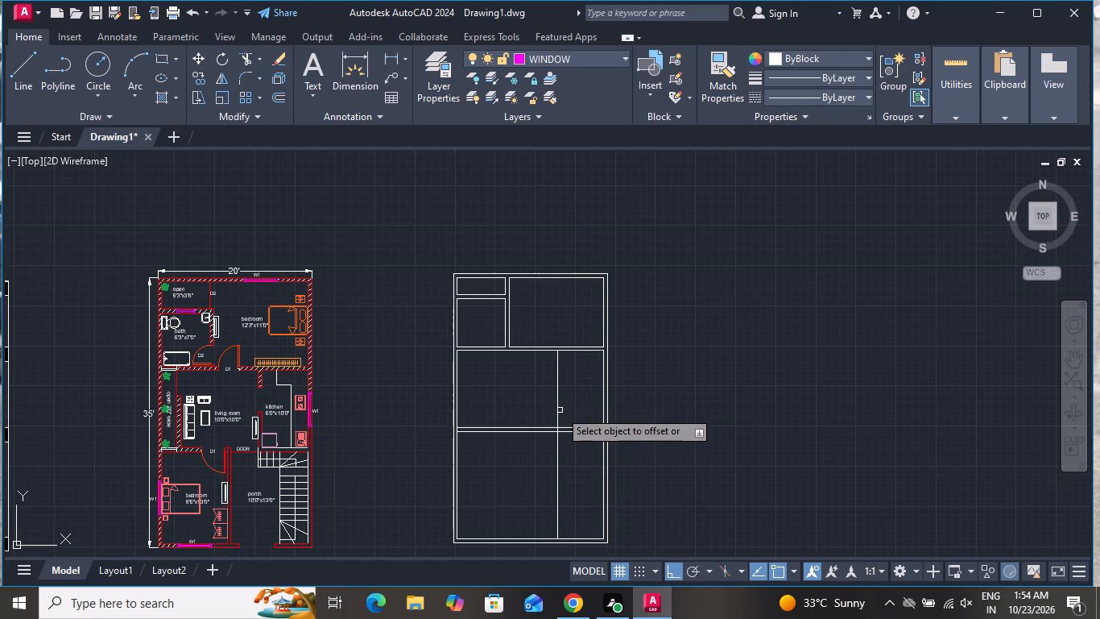
# Offset the new vertical partition line 6" toward the left outer wall to form its second face.
pyautogui.click(557, 410)
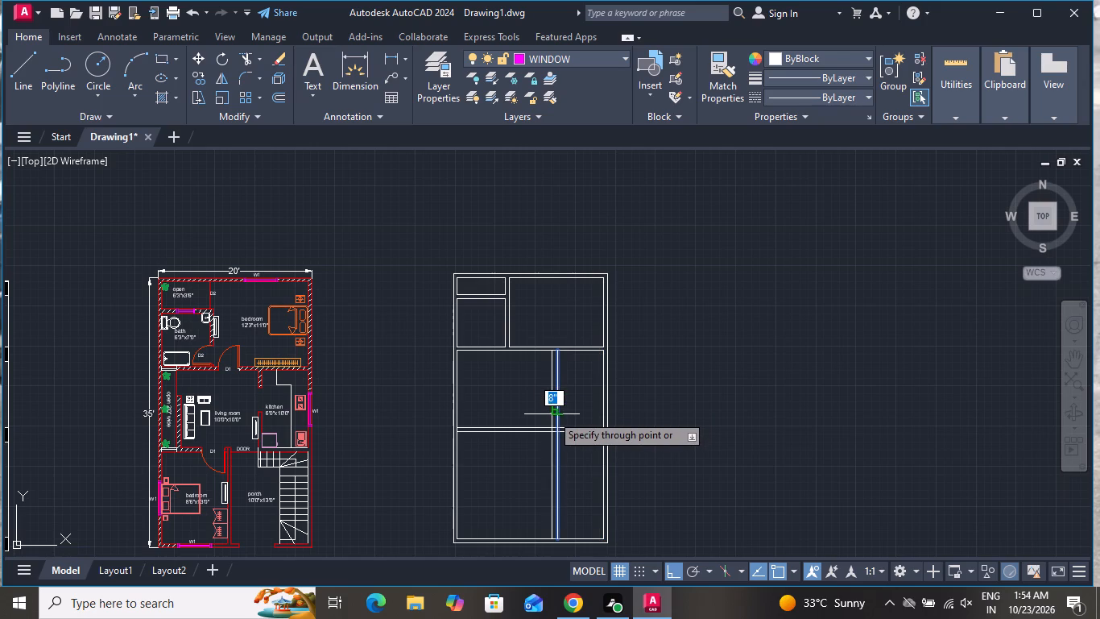
pyautogui.press('6')
pyautogui.hotkey('shift', '"')
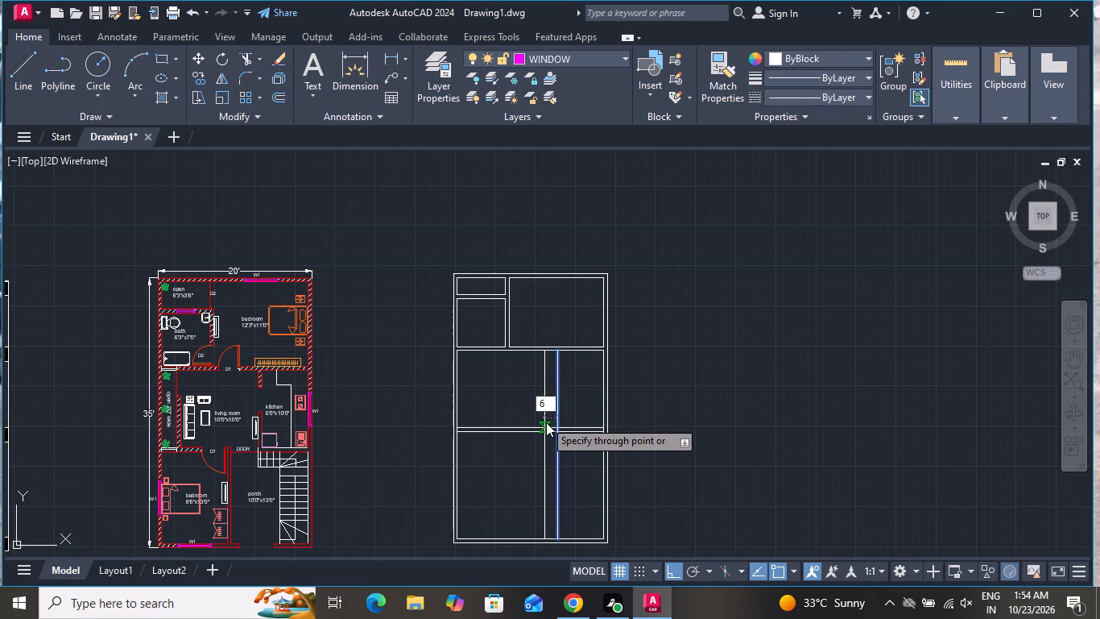
pyautogui.press('Return')
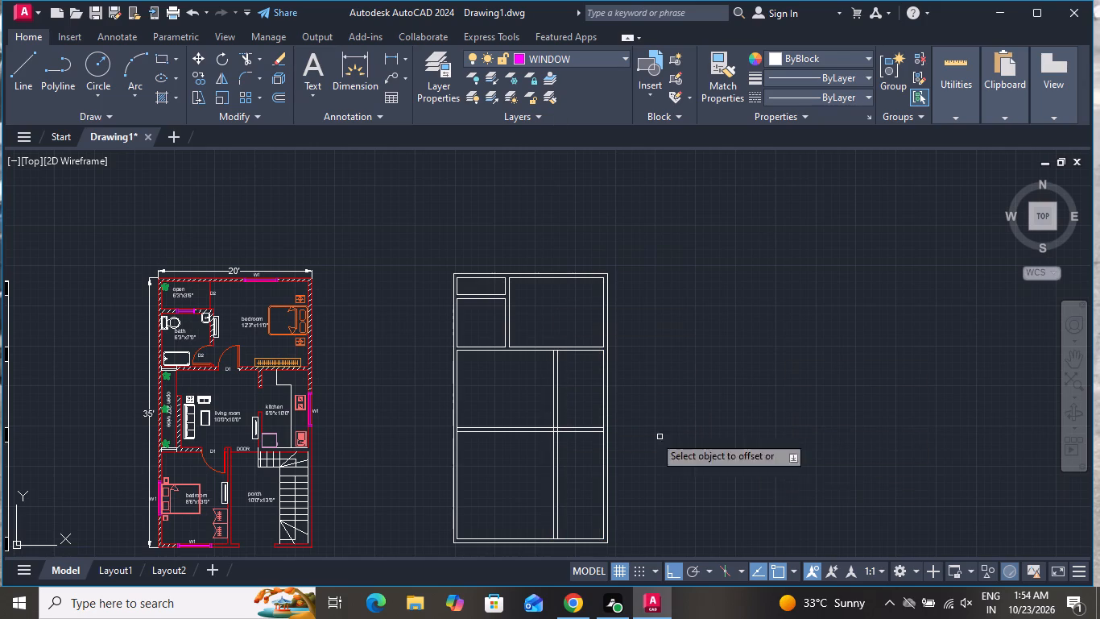
# Offset the left face of the middle-band vertical partition 10'0" toward the left outer wall as a new partition line.
pyautogui.click(553, 396)
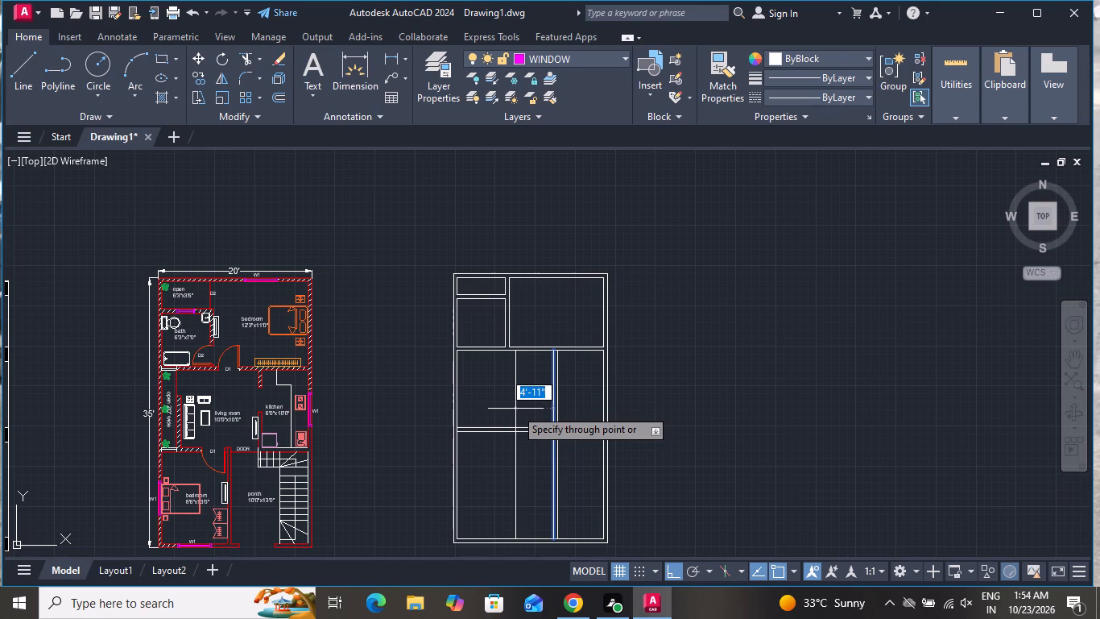
pyautogui.write('10')
pyautogui.press("'")
pyautogui.press('Return')
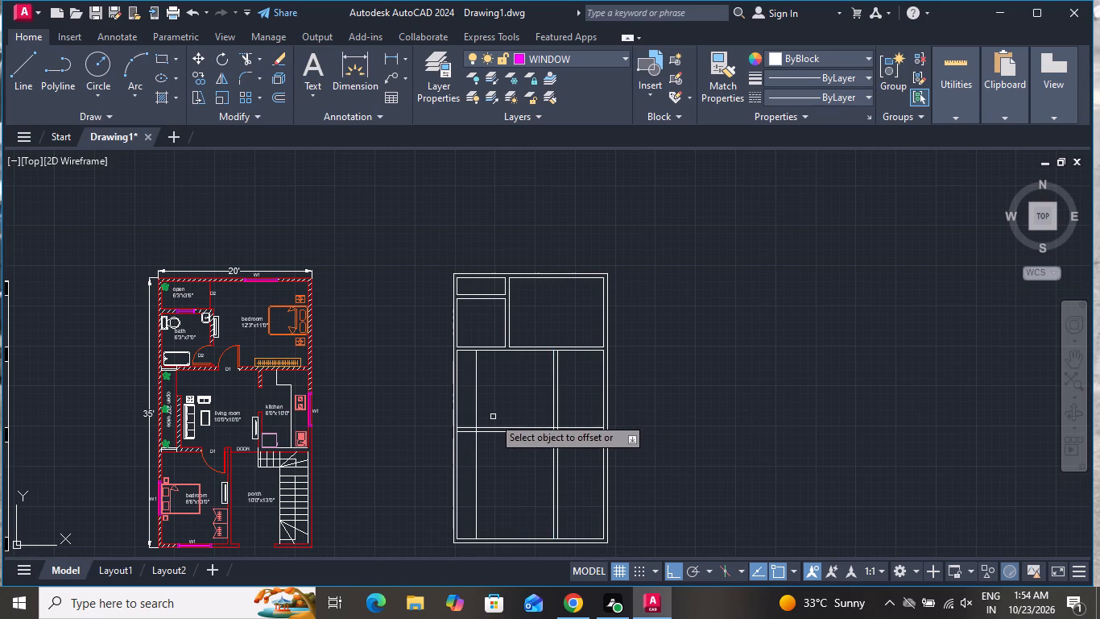
# Offset the new vertical partition line 6" toward the left outer wall to form that wall's second face.
pyautogui.scroll(2, 448, 405)
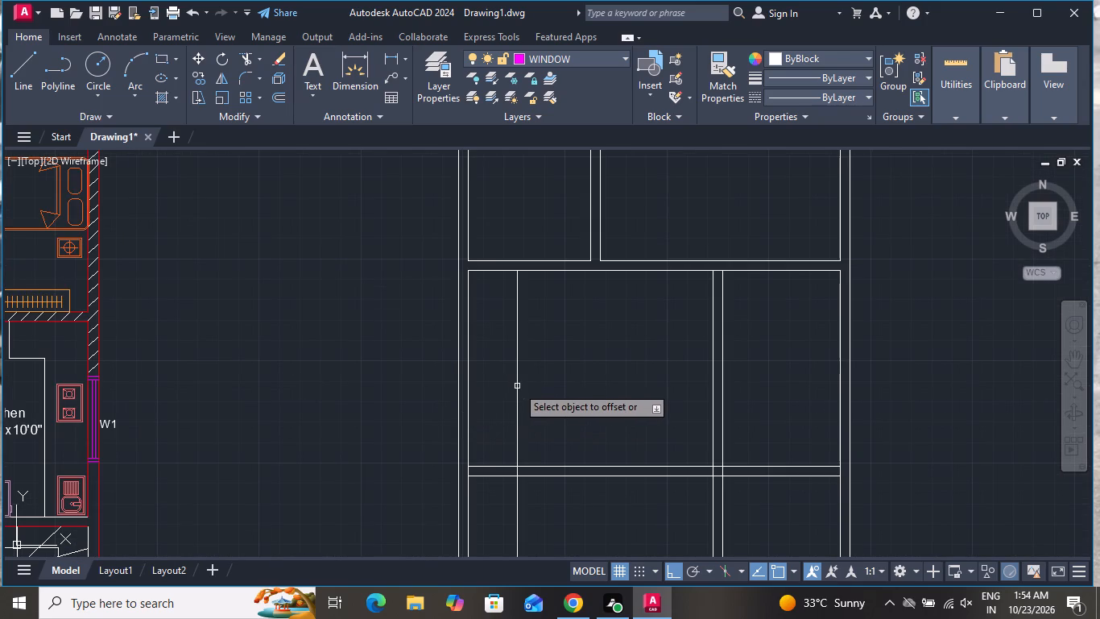
pyautogui.click(517, 386)
pyautogui.press('6')
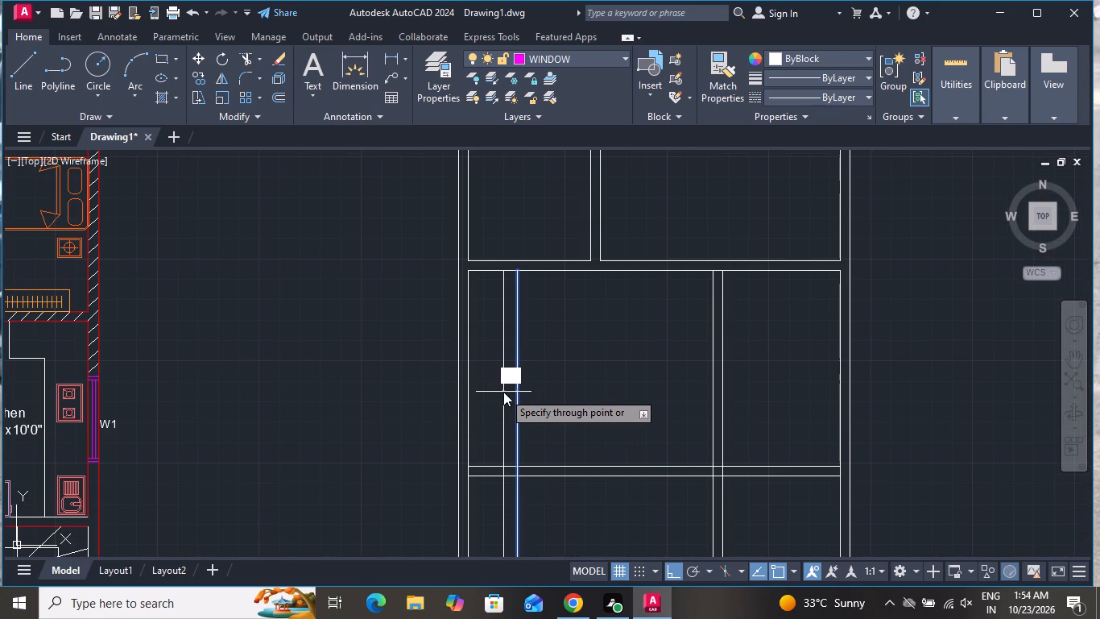
pyautogui.hotkey('shift', '"')
pyautogui.press('Return')
pyautogui.scroll(-1, 538, 380)
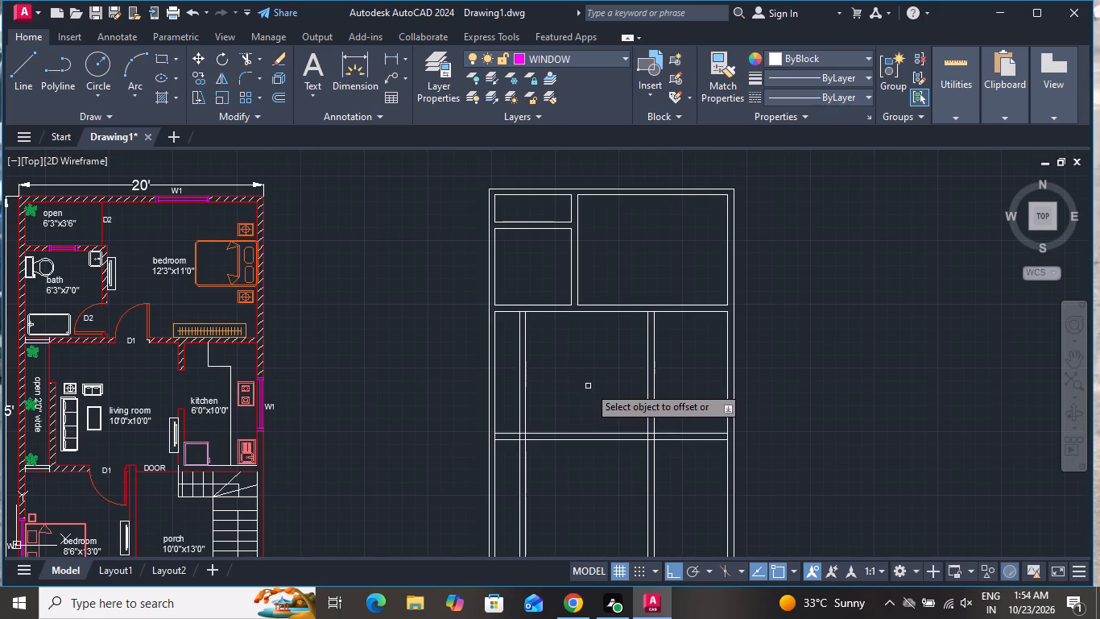
pyautogui.scroll(-1, 603, 374)
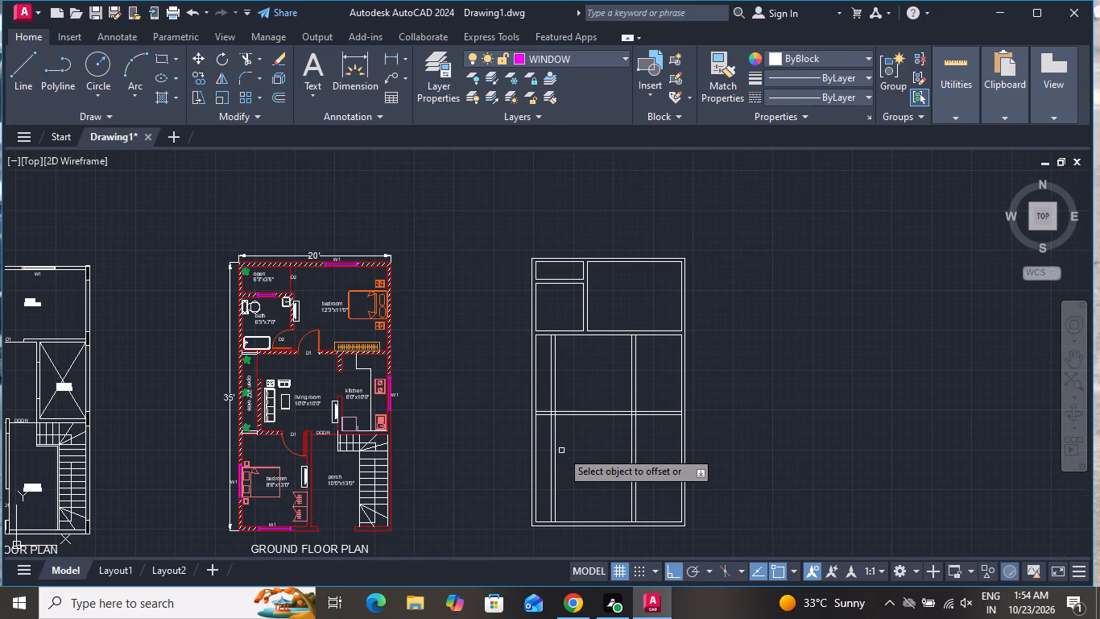
pyautogui.rightClick(571, 449)
pyautogui.click(610, 296)
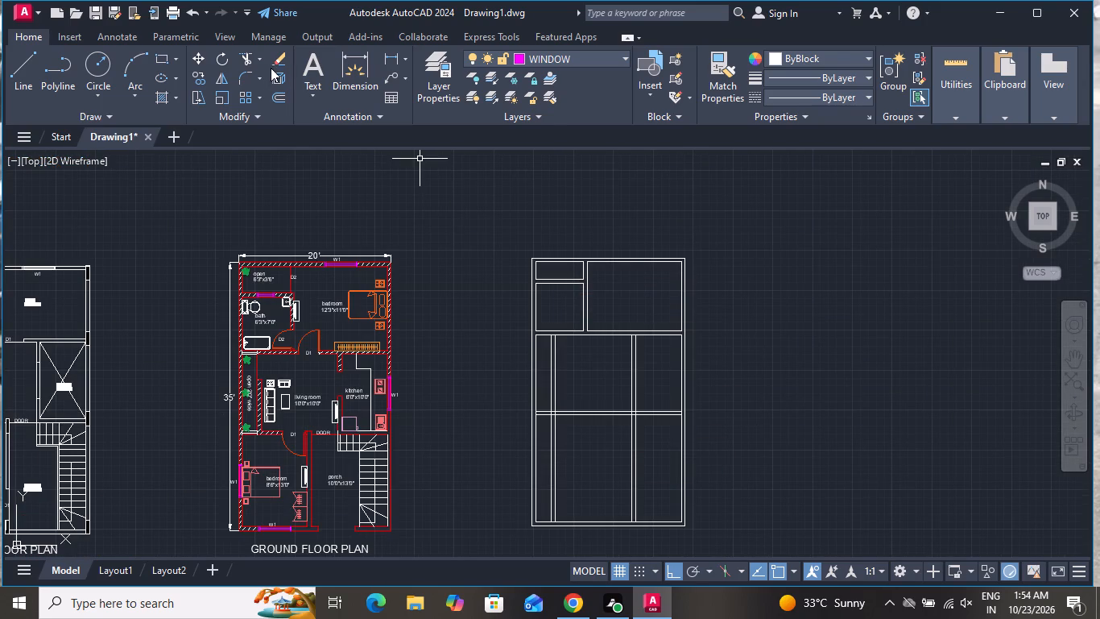
# Trim away both vertical partitions' lines below the lower full-width horizontal wall.
pyautogui.click(253, 65)
pyautogui.click(647, 465)
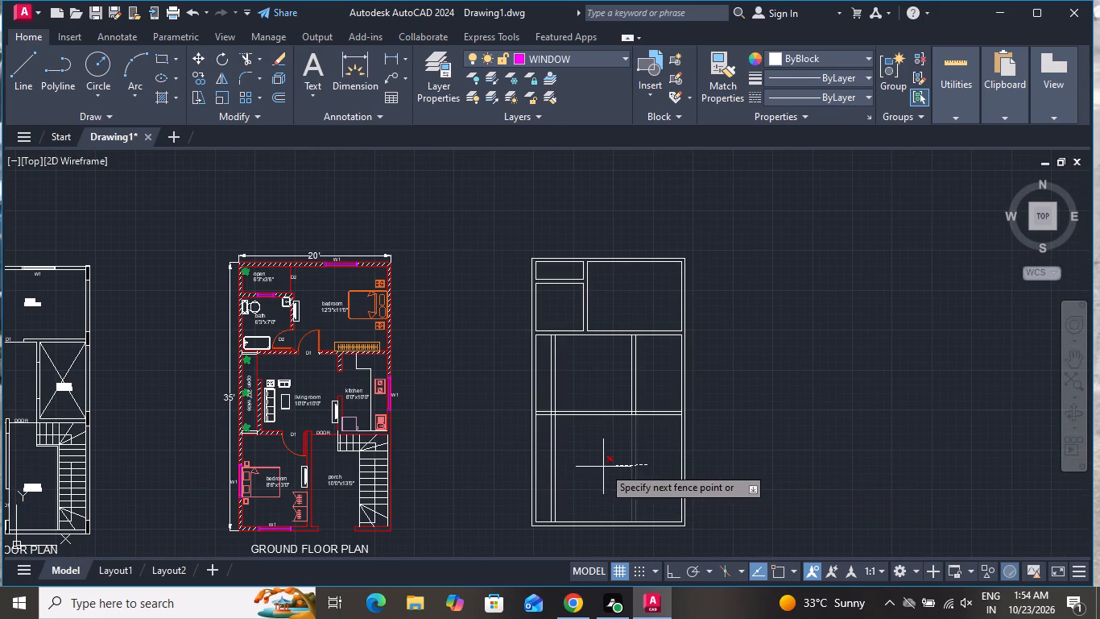
pyautogui.click(545, 441)
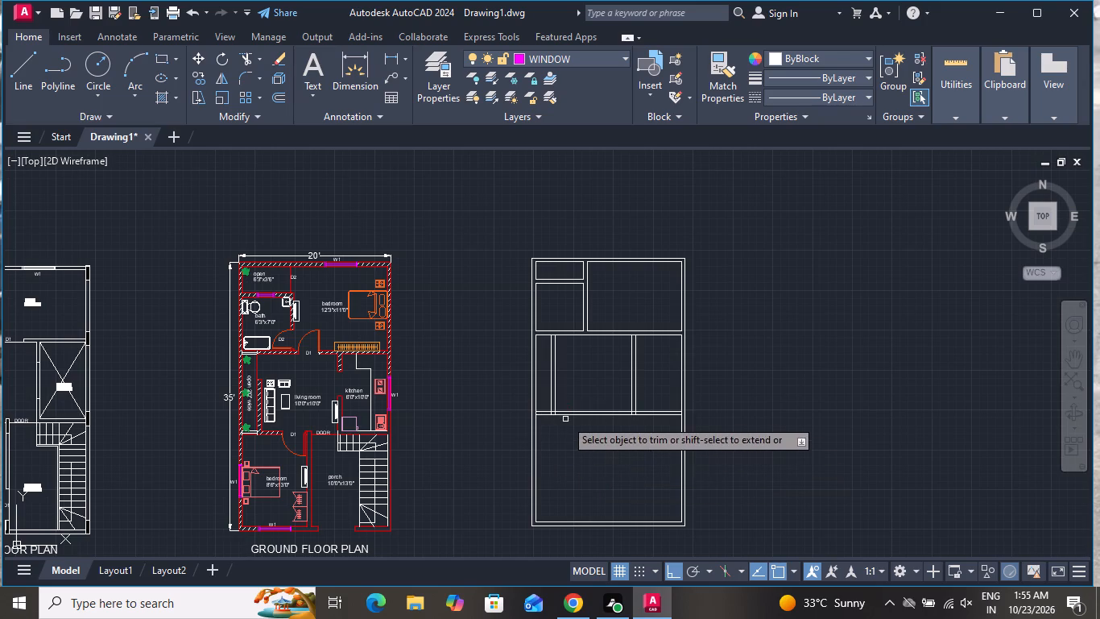
# Trim the lines crossing the lower horizontal wall at its junctions with the left outer wall and the left vertical partition.
pyautogui.scroll(4, 555, 409)
pyautogui.click(432, 461)
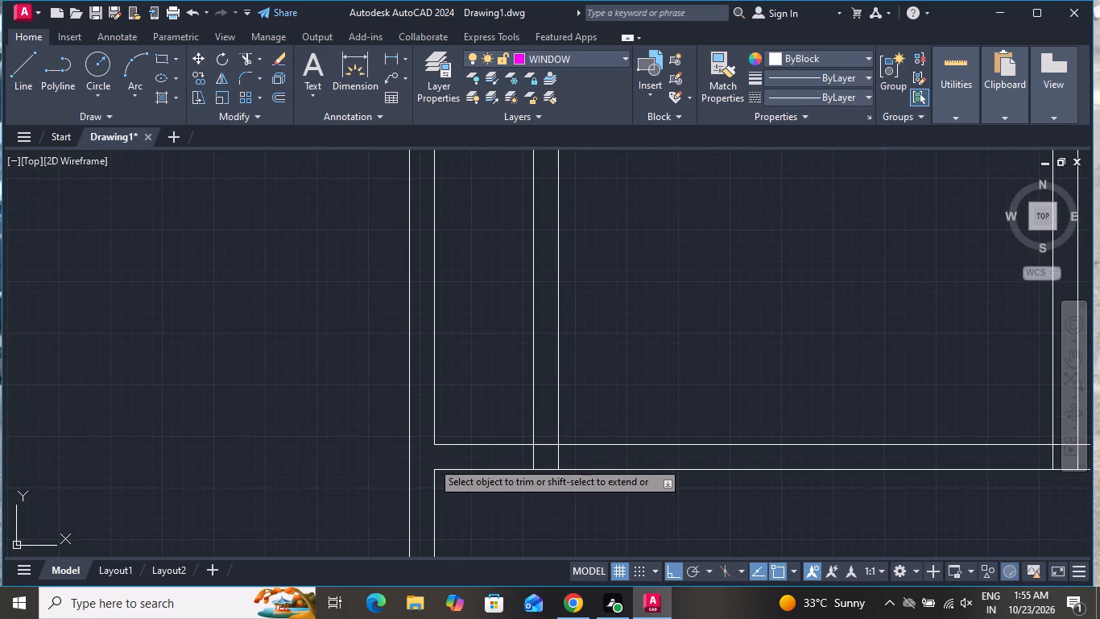
pyautogui.click(508, 453)
pyautogui.click(573, 457)
pyautogui.click(547, 455)
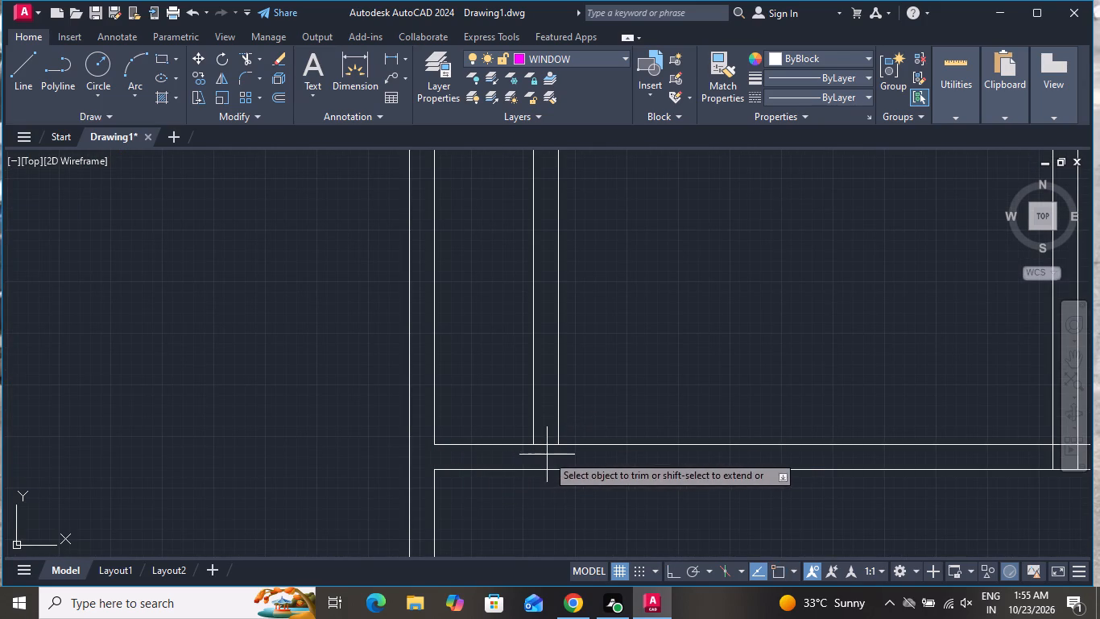
pyautogui.click(552, 428)
# Trim the crossing lines where the right vertical partition meets the lower horizontal wall so the walls join openly.
pyautogui.scroll(-2, 547, 481)
pyautogui.scroll(2, 757, 463)
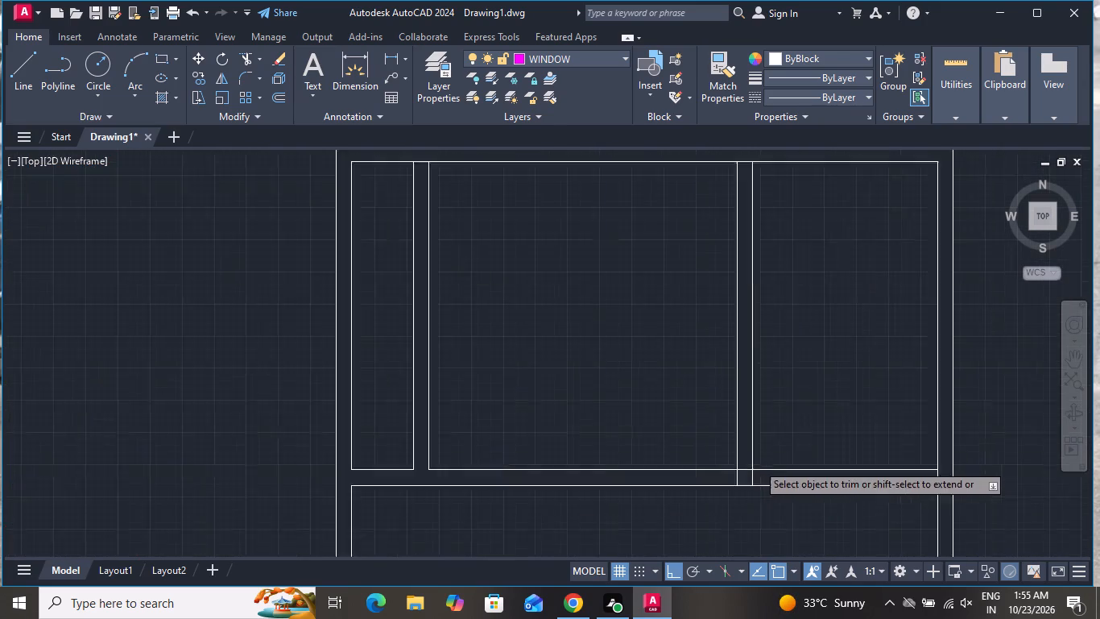
pyautogui.scroll(1, 757, 463)
pyautogui.click(745, 497)
pyautogui.click(687, 501)
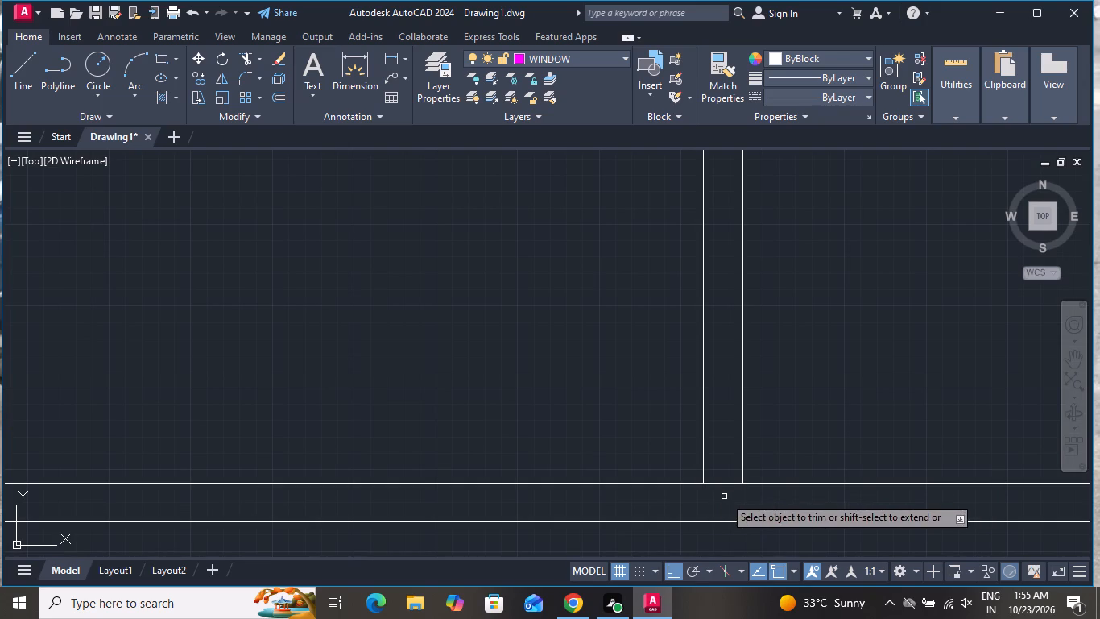
pyautogui.click(722, 488)
pyautogui.click(721, 466)
pyautogui.scroll(-3, 740, 520)
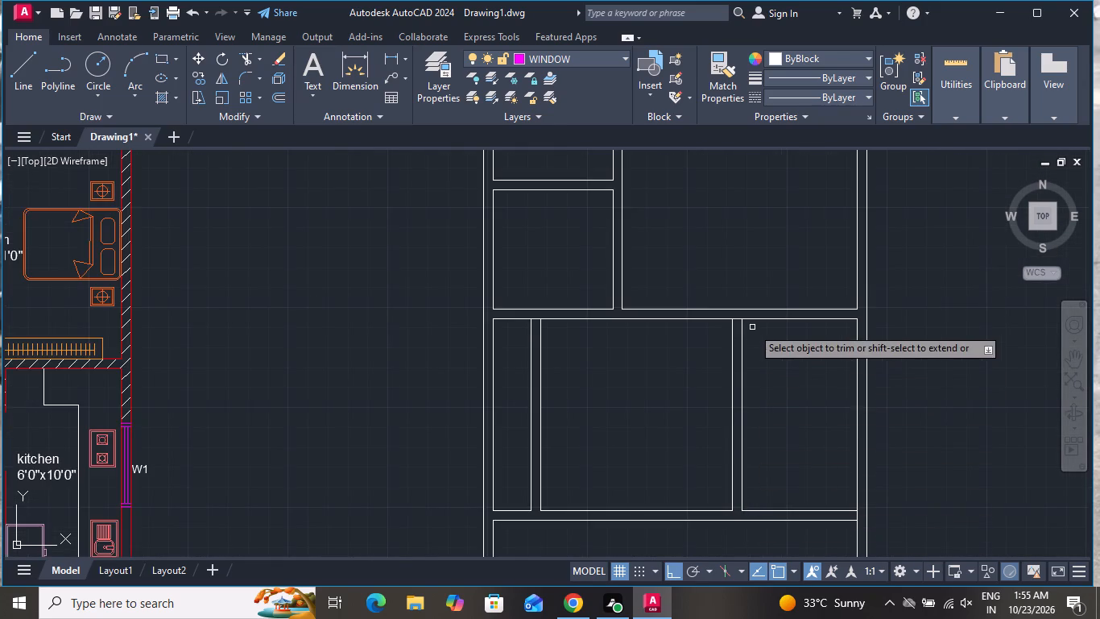
# Trim the upper horizontal wall's lower face between the faces of both vertical partitions in the middle band.
pyautogui.scroll(2, 751, 325)
pyautogui.click(713, 311)
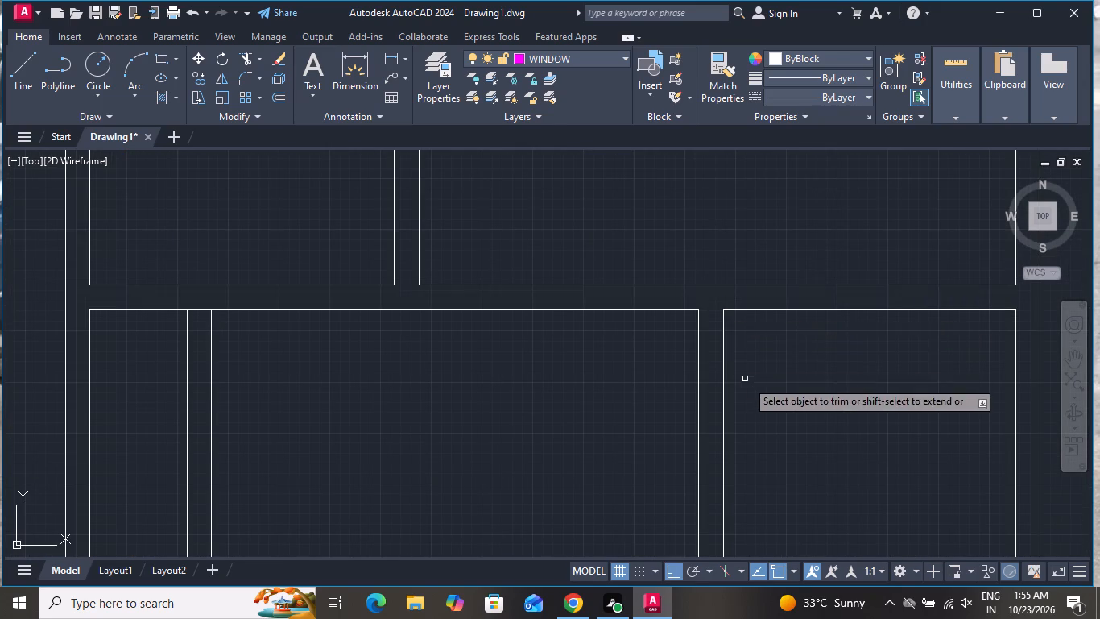
pyautogui.scroll(-2, 755, 392)
pyautogui.scroll(2, 408, 348)
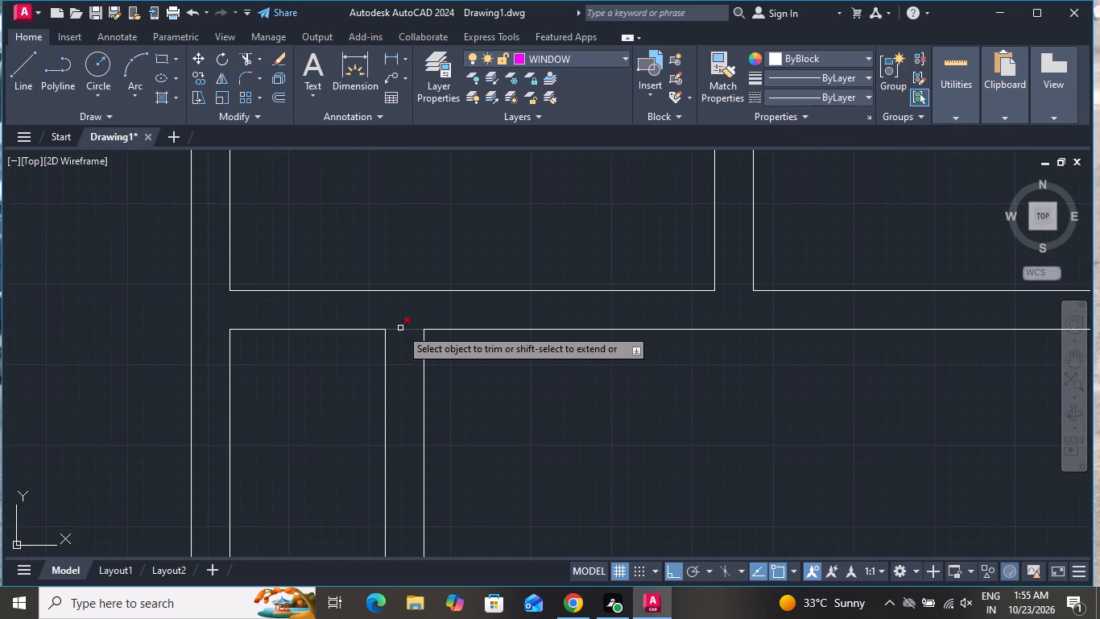
pyautogui.click(400, 328)
pyautogui.scroll(-2, 472, 388)
pyautogui.rightClick(508, 403)
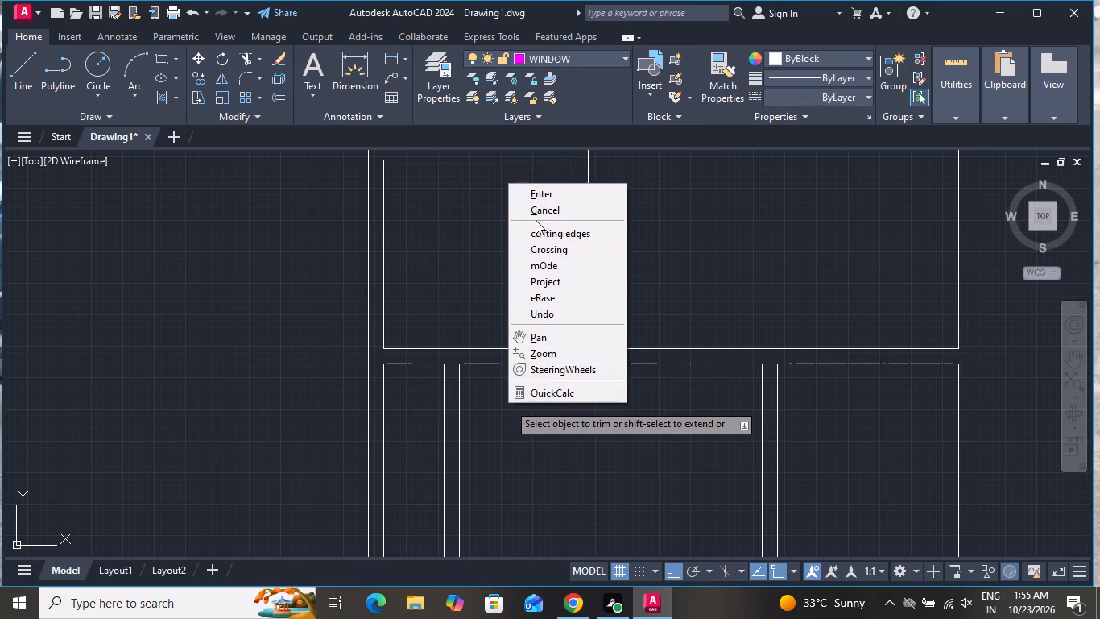
pyautogui.click(539, 205)
# Offset the left outer wall's inner line in the lowest band 8'6" to the right as a vertical partition line.
pyautogui.scroll(-2, 551, 222)
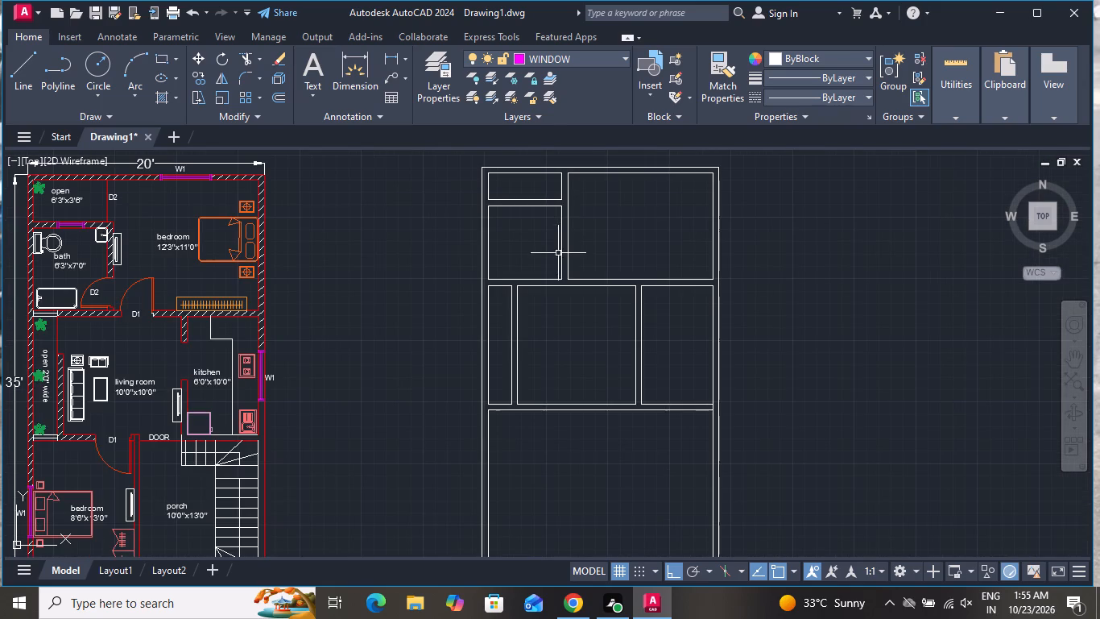
pyautogui.press('o')
pyautogui.press('space')
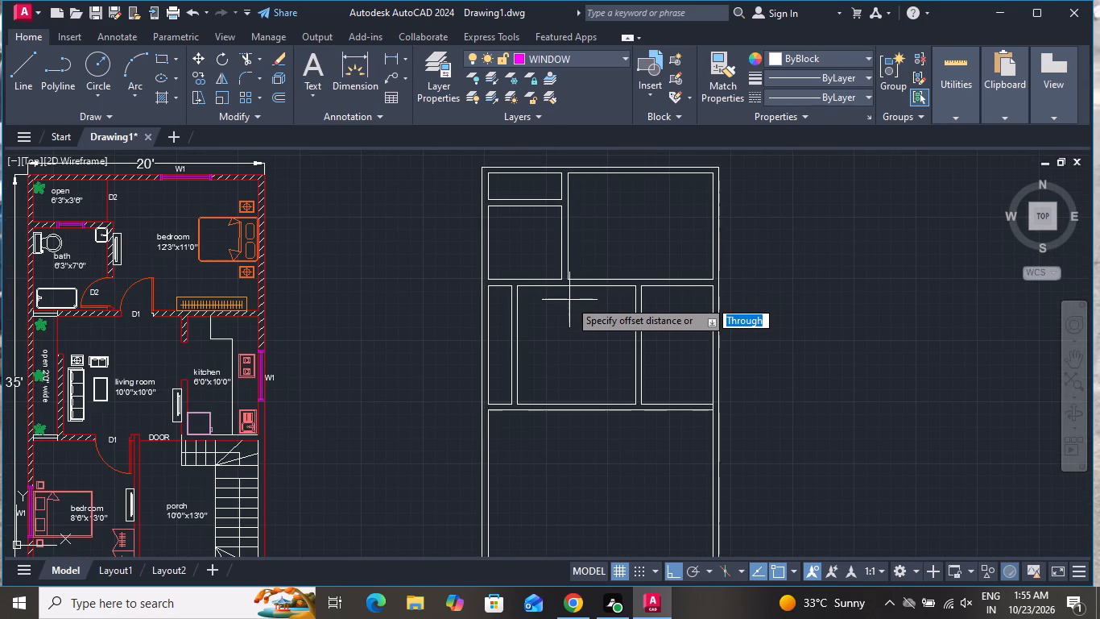
pyautogui.press('t')
pyautogui.press('space')
pyautogui.scroll(-1, 566, 315)
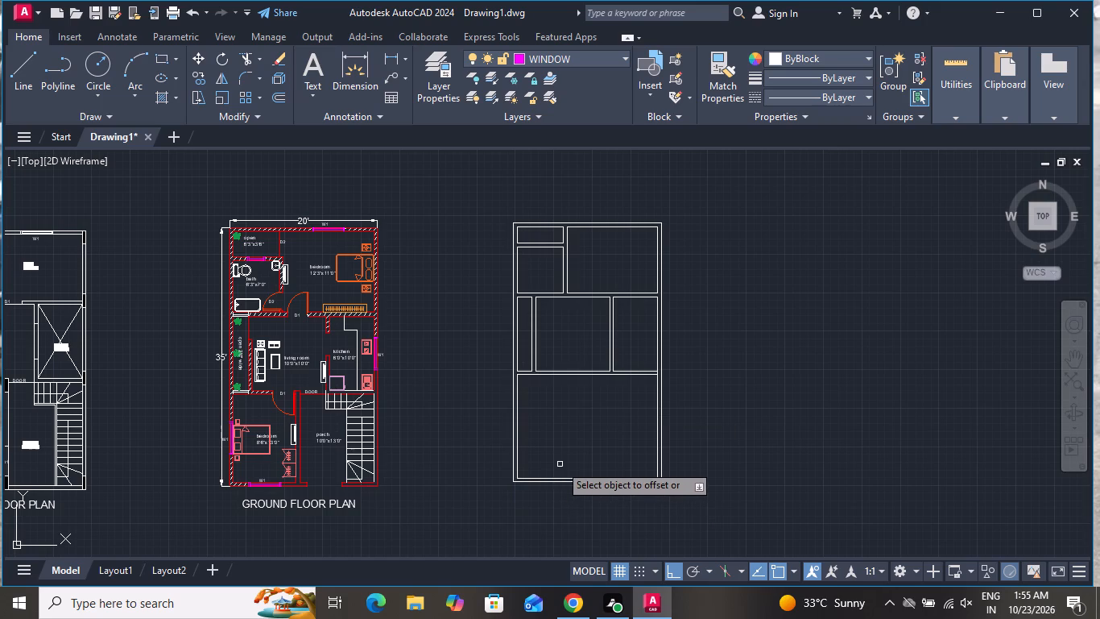
pyautogui.scroll(2, 515, 456)
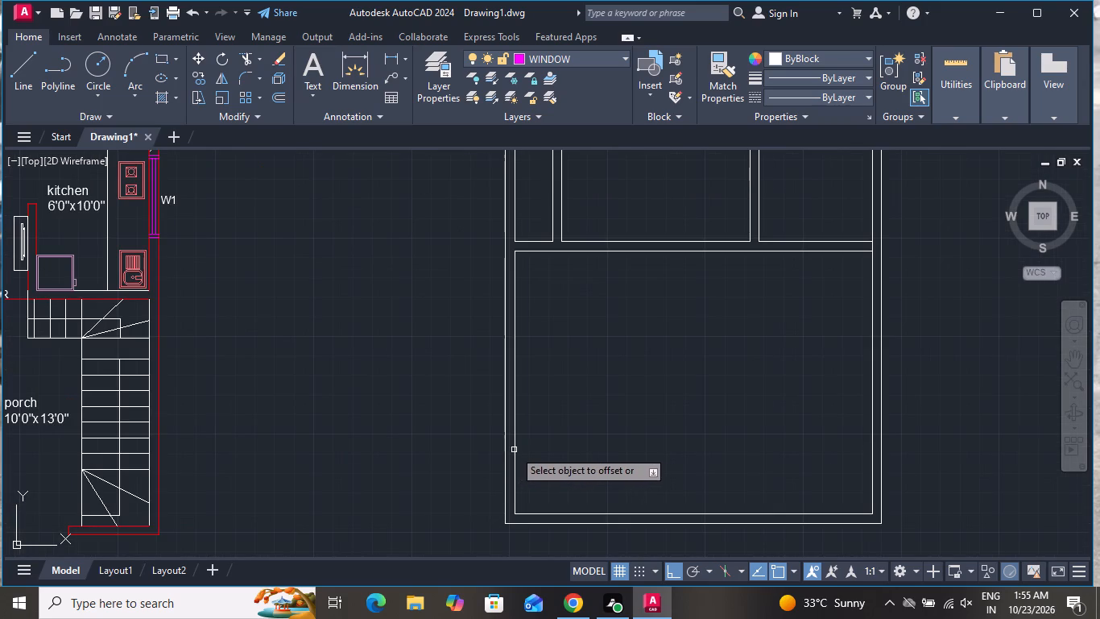
pyautogui.click(514, 449)
pyautogui.press('8')
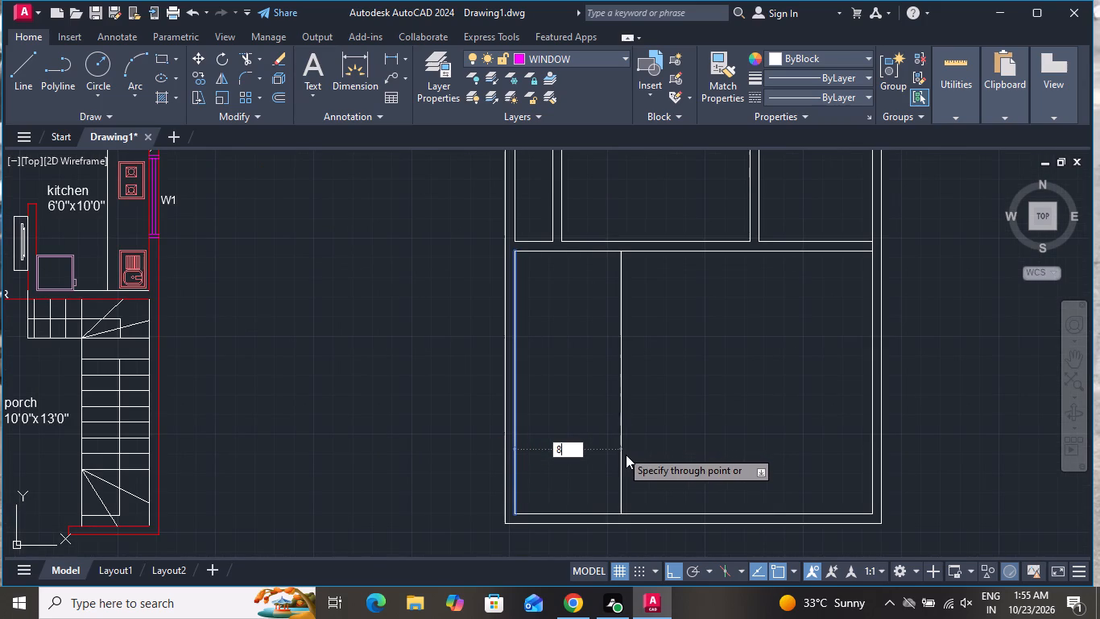
pyautogui.press("'")
pyautogui.press('6')
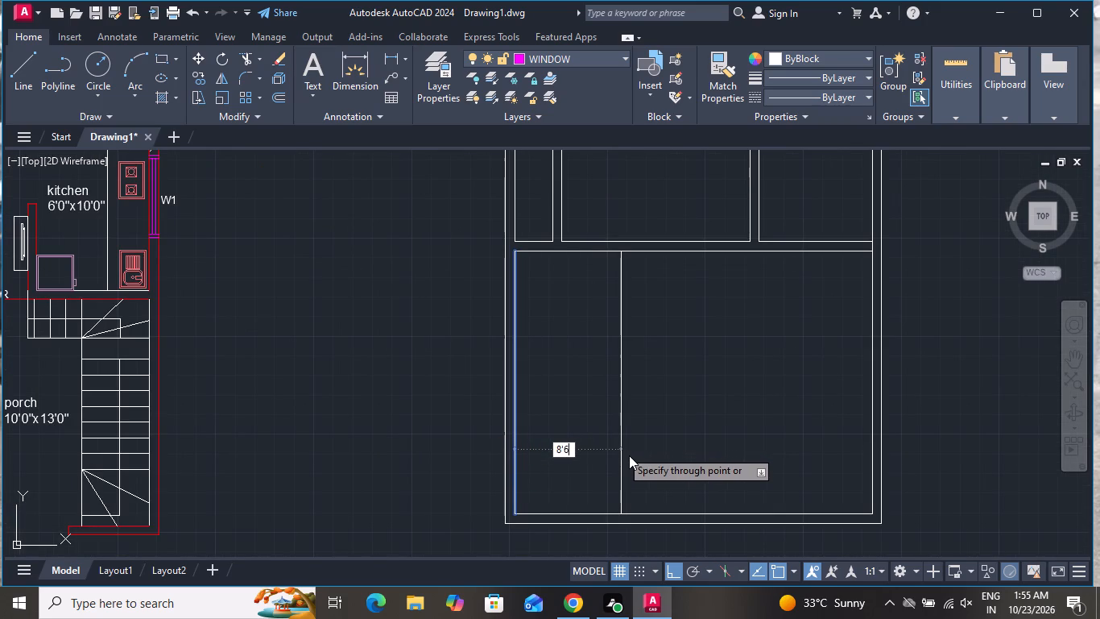
pyautogui.hotkey('shift', '"')
pyautogui.press('Return')
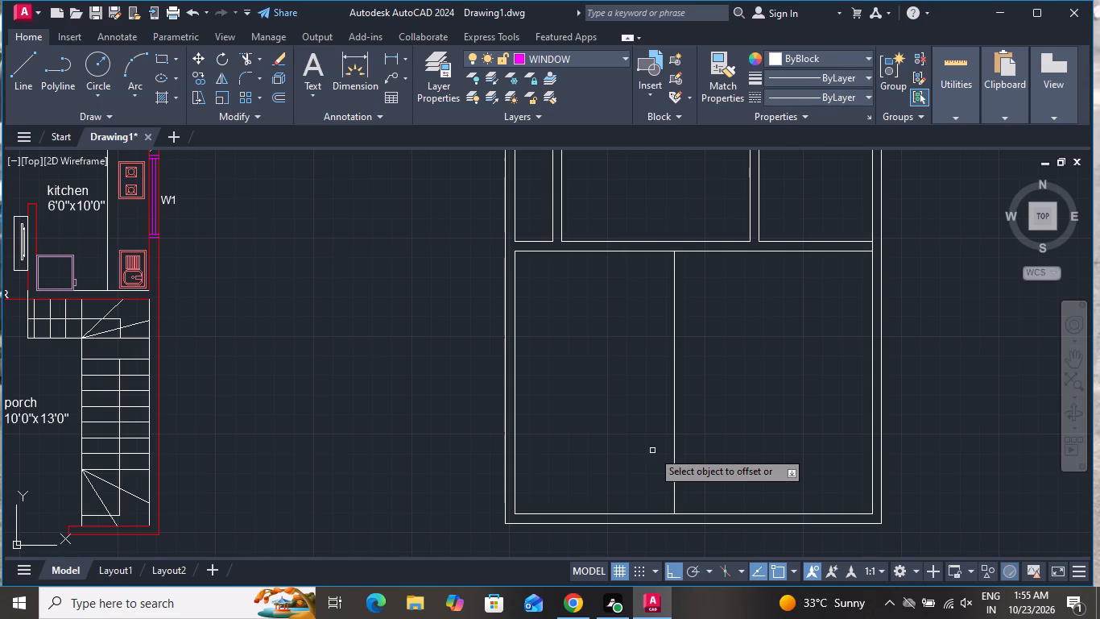
# Offset the lowest band's new partition line 6" to the right to give that wall its thickness.
pyautogui.click(675, 438)
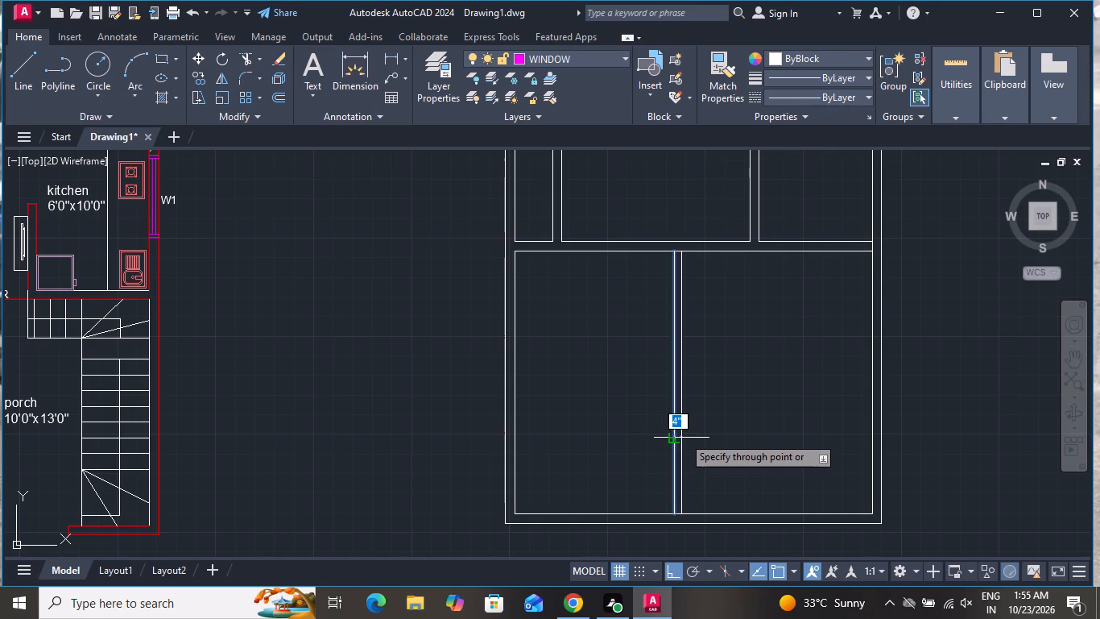
pyautogui.press('6')
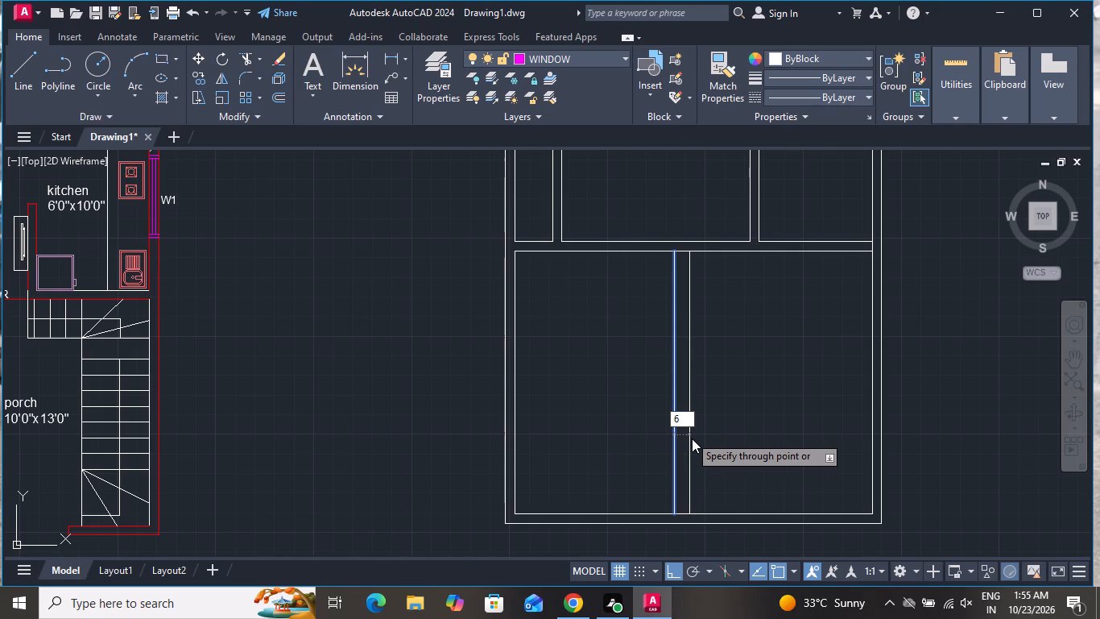
pyautogui.hotkey('shift', '"')
pyautogui.press('Return')
pyautogui.rightClick(730, 418)
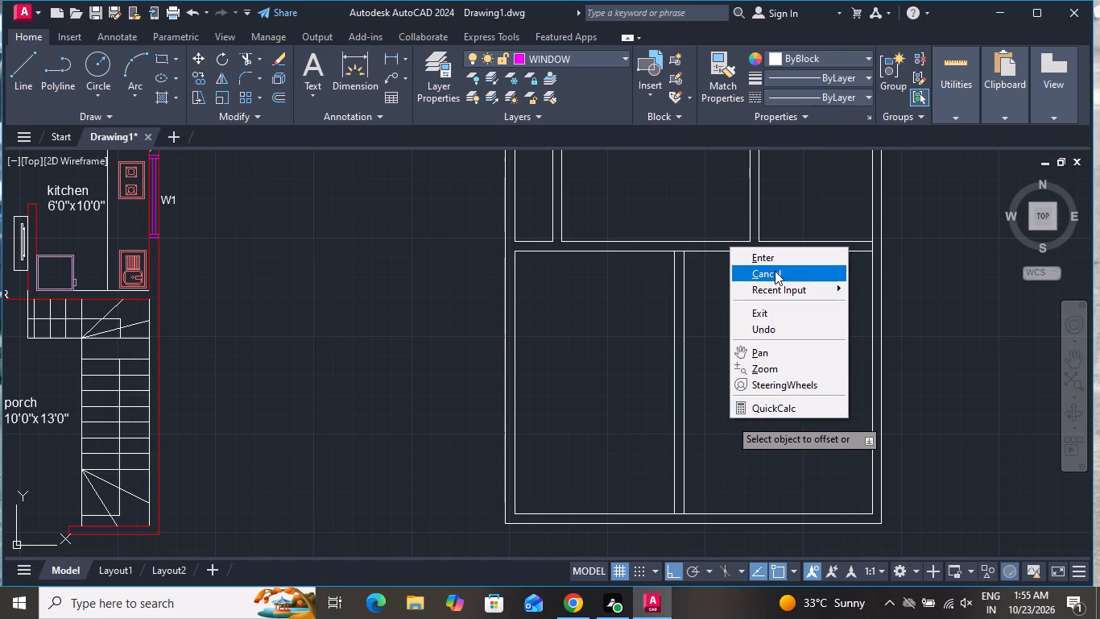
pyautogui.click(775, 271)
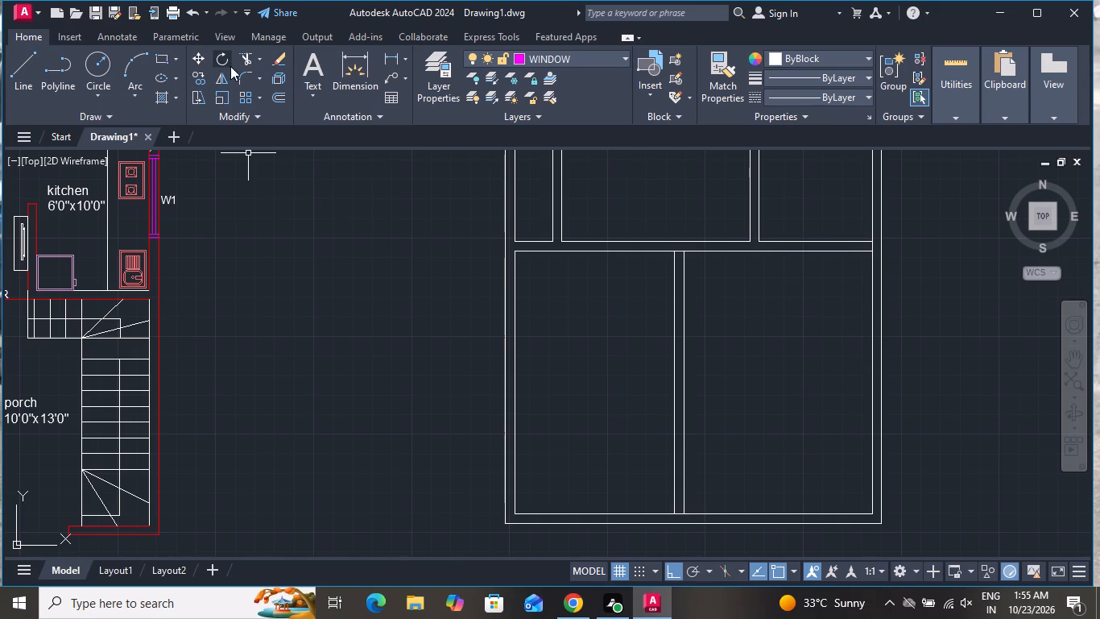
# Trim the wall lines between the lowest partition's faces at its junctions with the horizontal wall above and the bottom outer wall.
pyautogui.click(253, 56)
pyautogui.scroll(3, 661, 257)
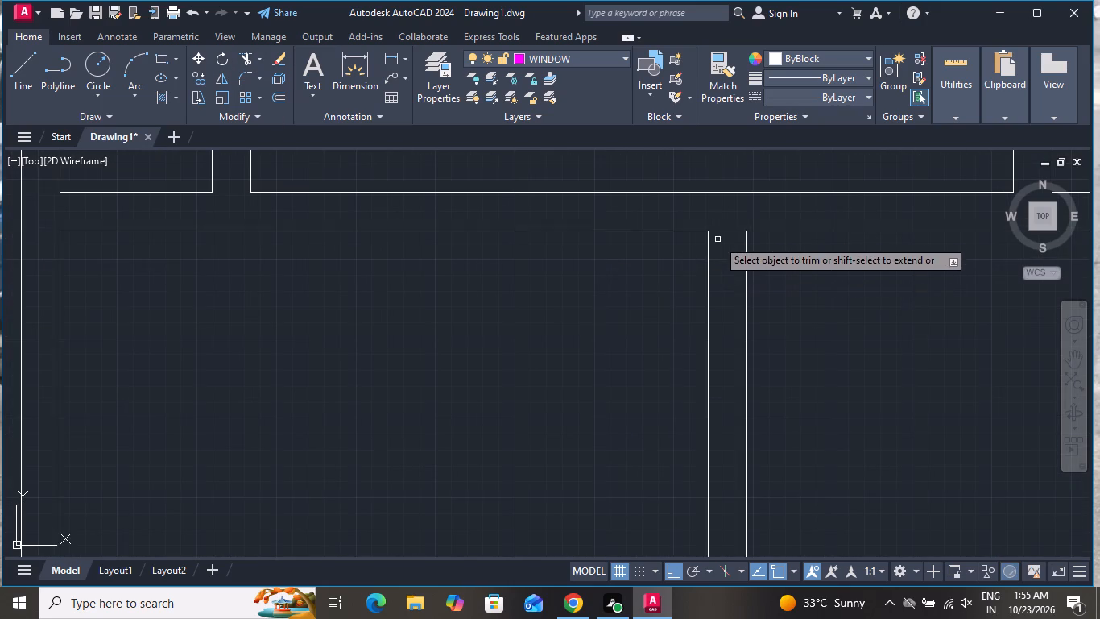
pyautogui.click(726, 235)
pyautogui.click(722, 215)
pyautogui.scroll(-2, 767, 264)
pyautogui.scroll(-2, 798, 342)
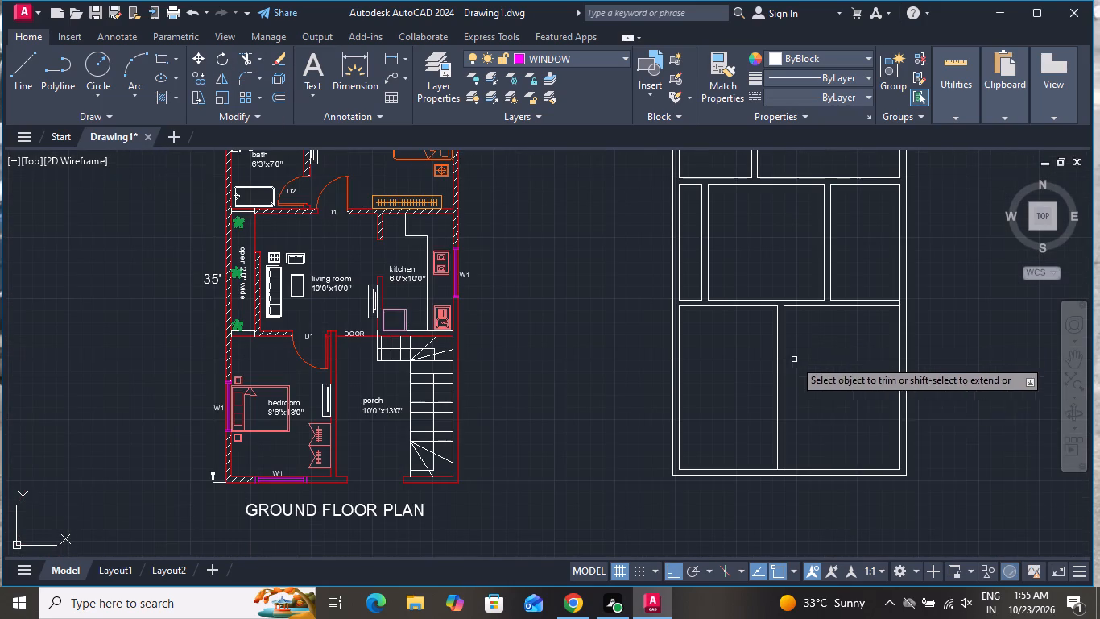
pyautogui.scroll(1, 736, 524)
pyautogui.scroll(2, 801, 458)
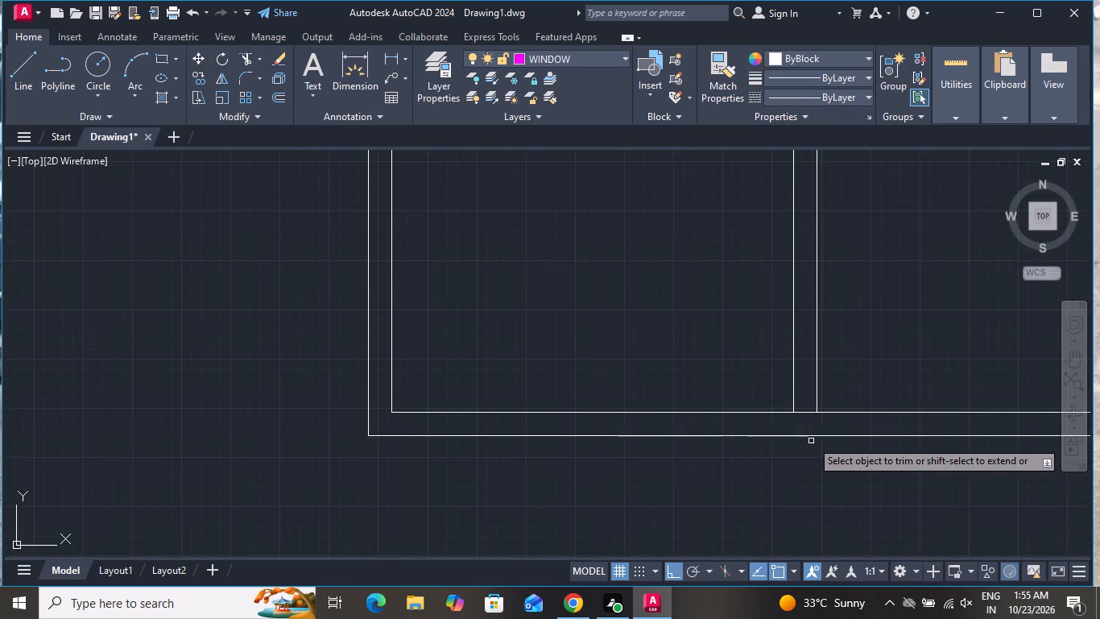
pyautogui.scroll(1, 817, 420)
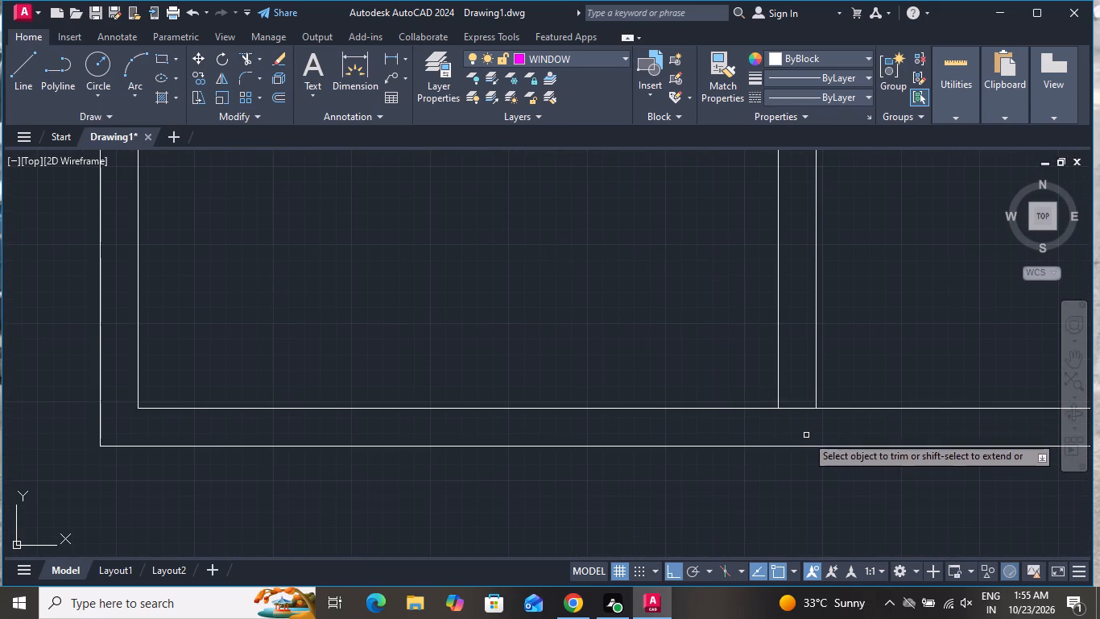
pyautogui.click(806, 432)
pyautogui.click(780, 357)
pyautogui.rightClick(829, 347)
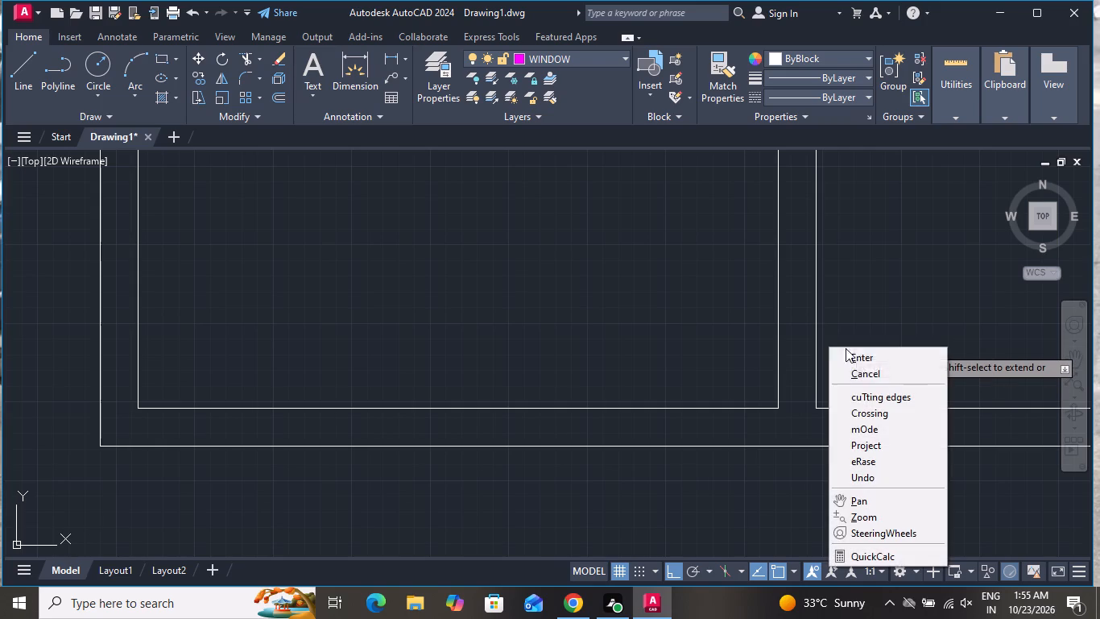
pyautogui.click(850, 373)
pyautogui.scroll(-4, 772, 434)
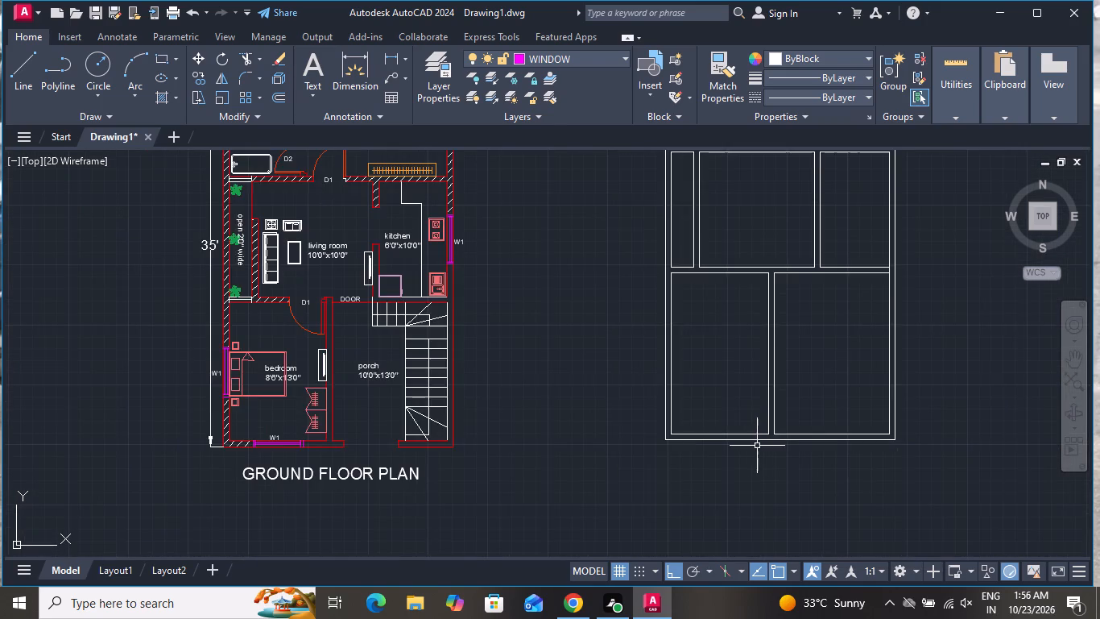
pyautogui.scroll(-1, 757, 446)
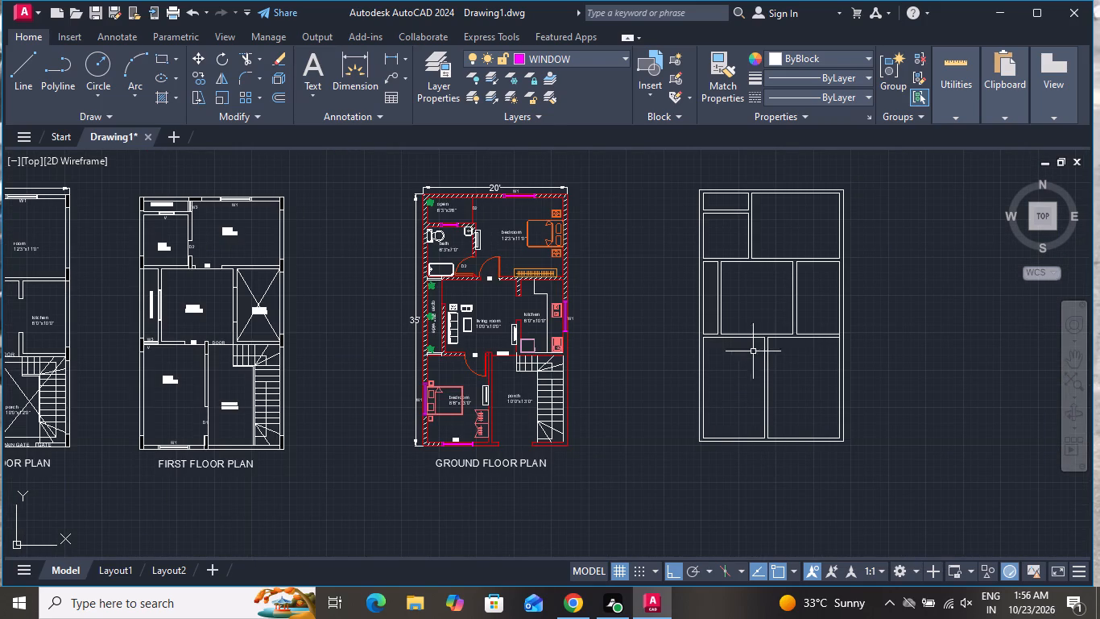
# Draw a short line across the upper horizontal wall's thickness, continuing the top band partition's right face in the new plan.
pyautogui.scroll(2, 846, 168)
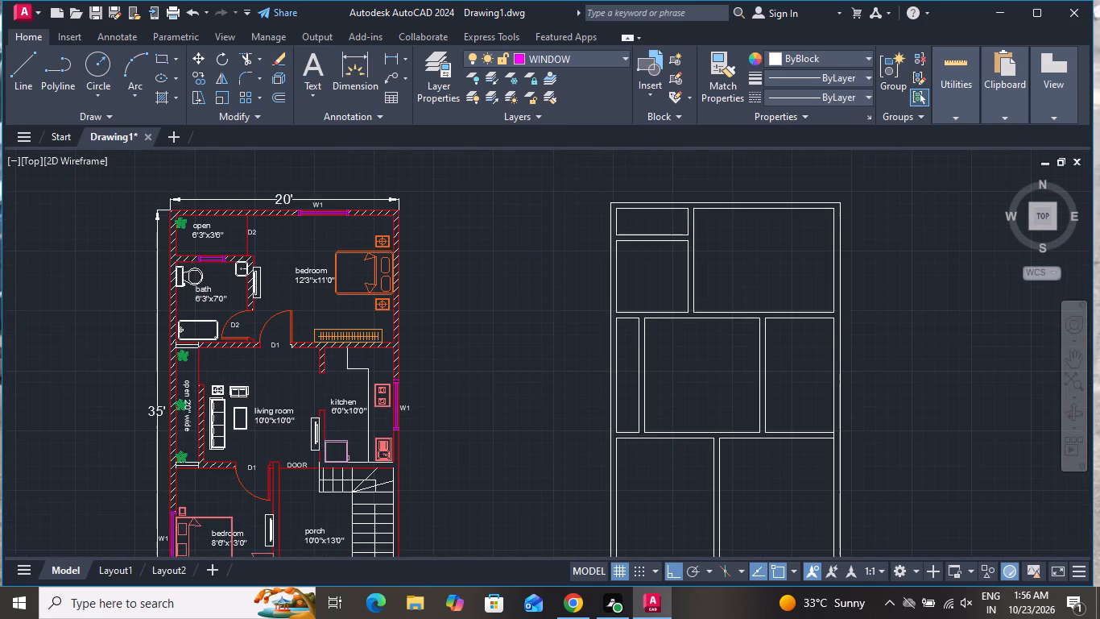
pyautogui.scroll(-2, 846, 167)
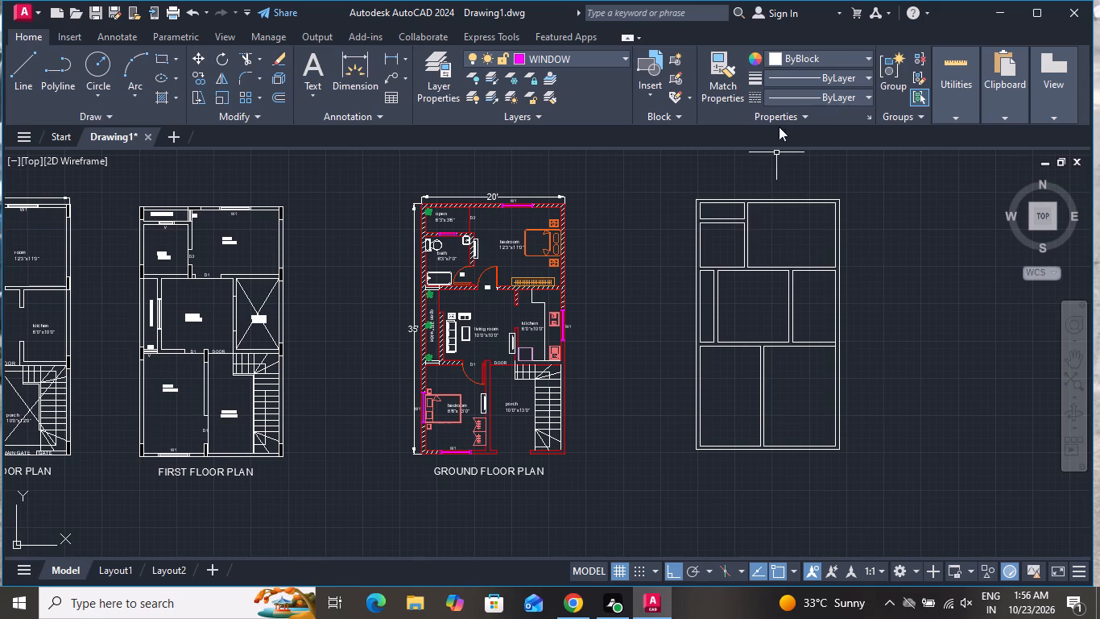
pyautogui.scroll(-1, 834, 289)
pyautogui.click(25, 77)
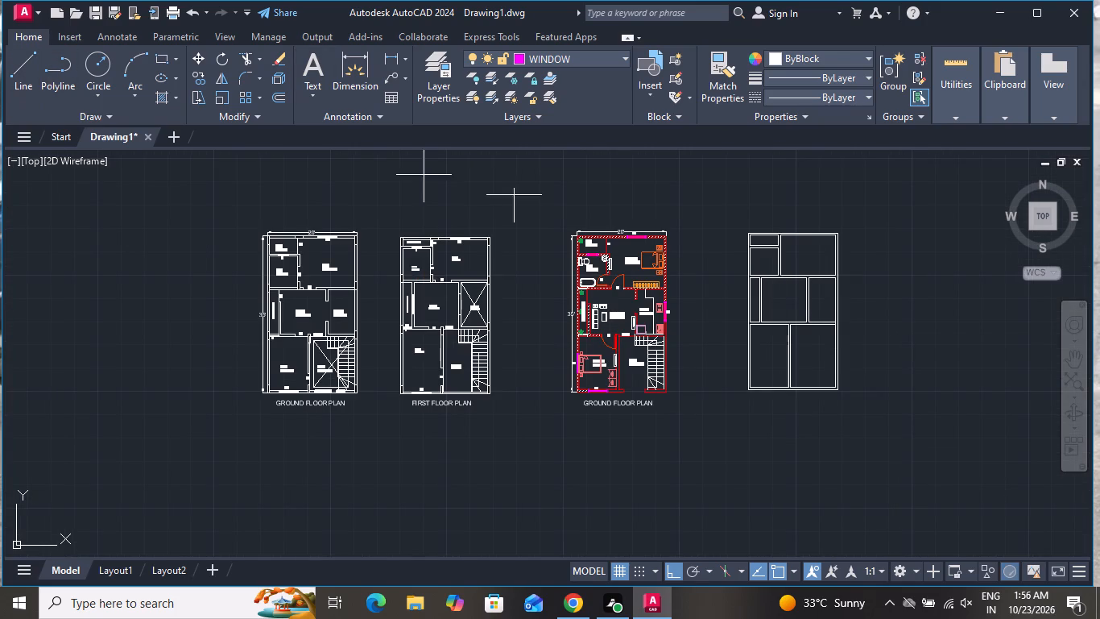
pyautogui.scroll(3, 823, 276)
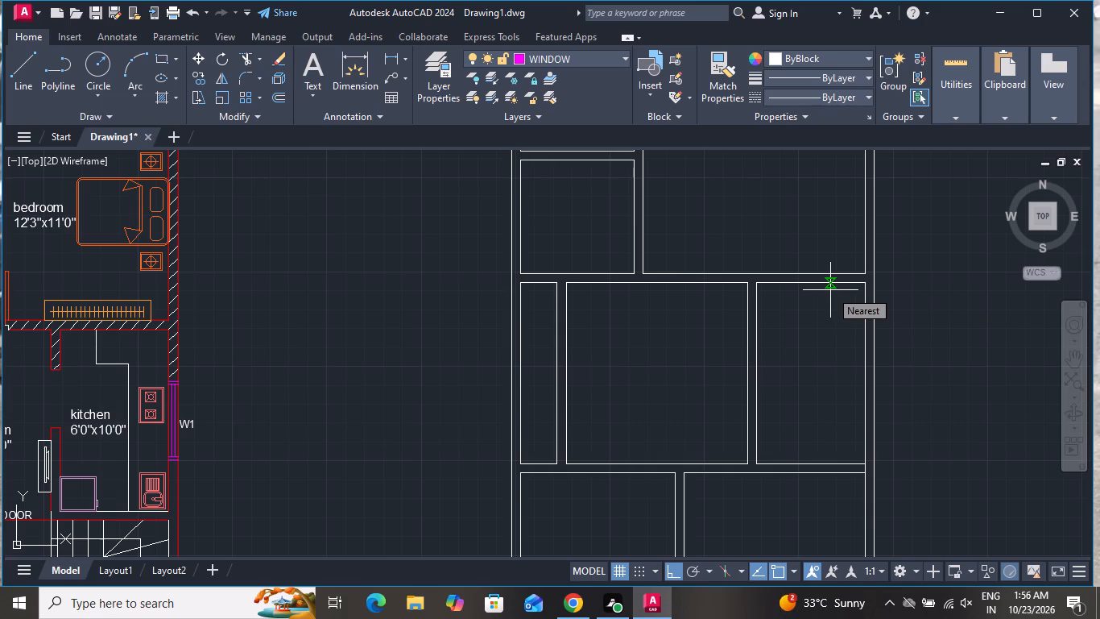
pyautogui.scroll(2, 655, 285)
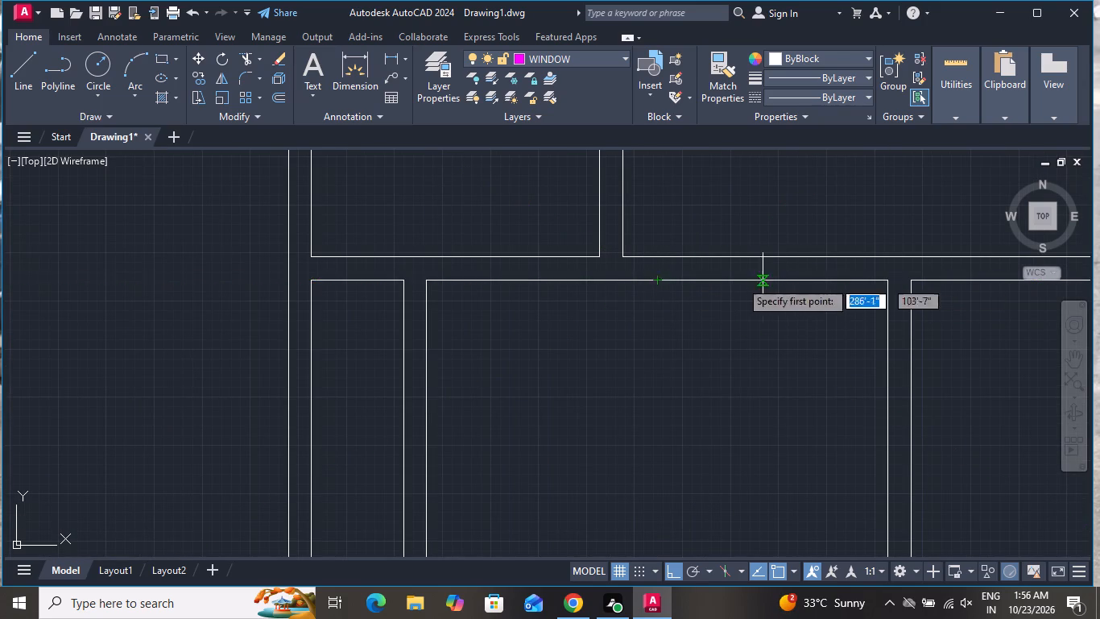
pyautogui.click(625, 254)
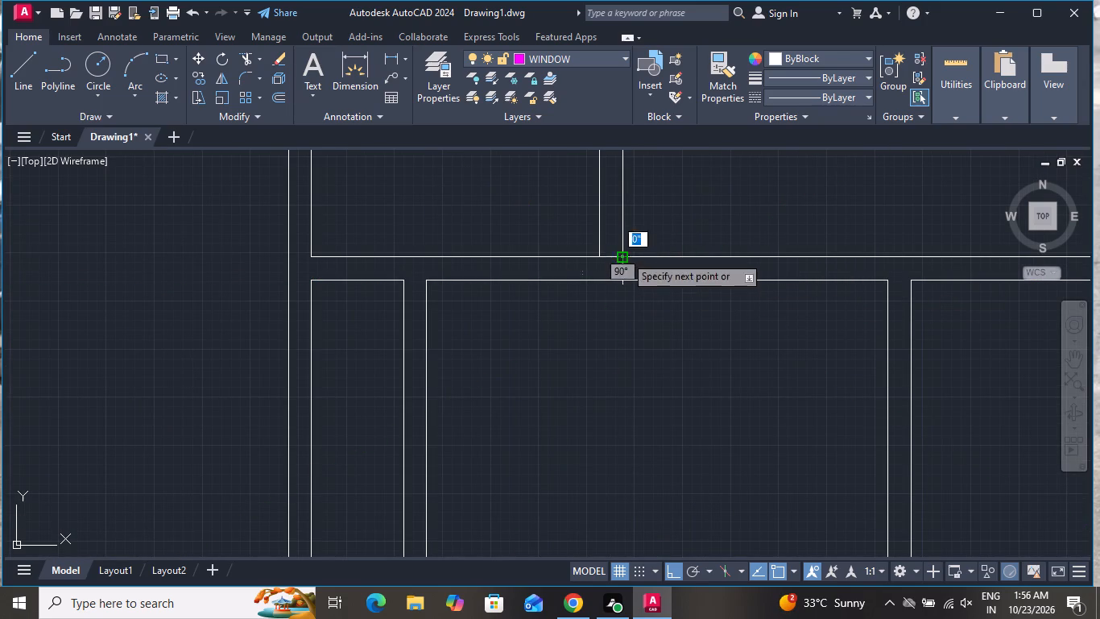
pyautogui.click(626, 279)
pyautogui.rightClick(626, 279)
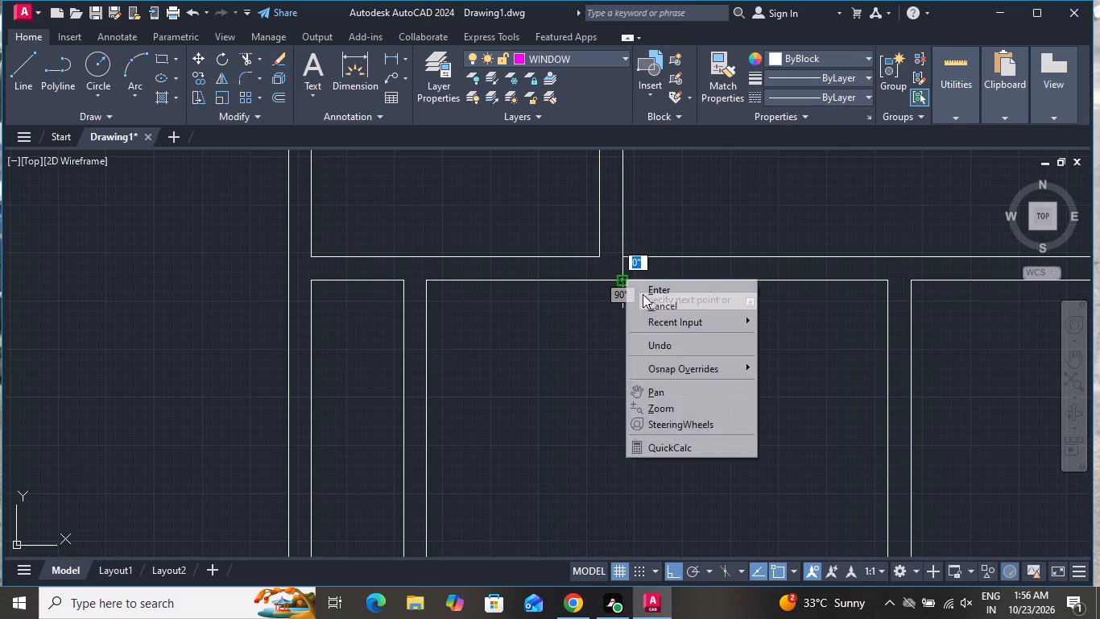
pyautogui.click(650, 299)
# Offset the short cross-wall line 3" to the right as the first jamb of the upper bedroom's door.
pyautogui.write('O')
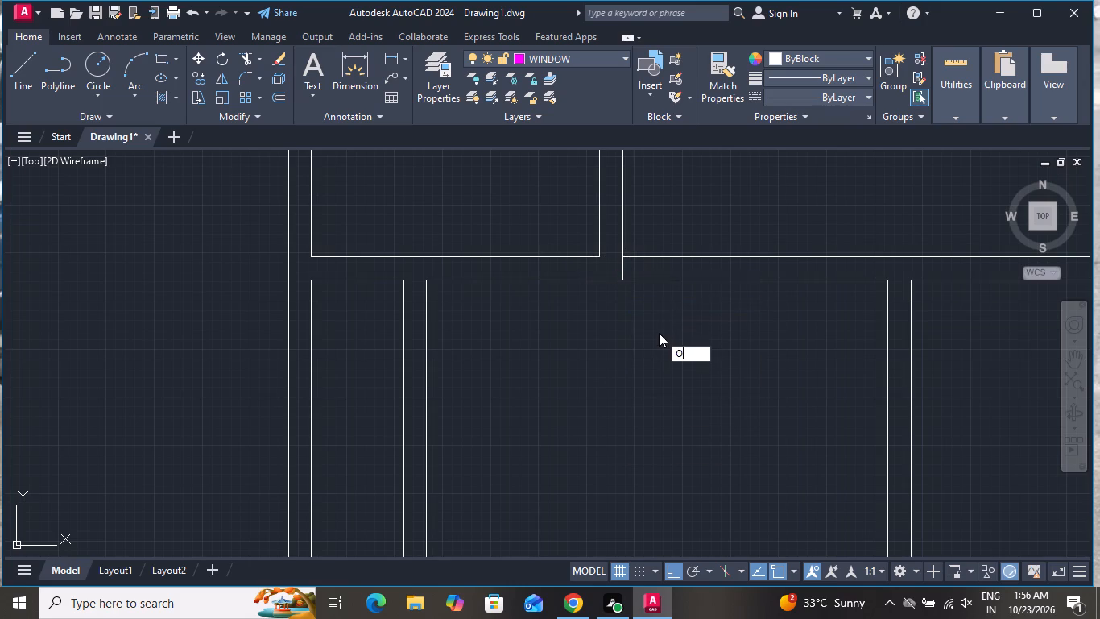
pyautogui.press('space')
pyautogui.press('3')
pyautogui.hotkey('shift', '"')
pyautogui.press('Return')
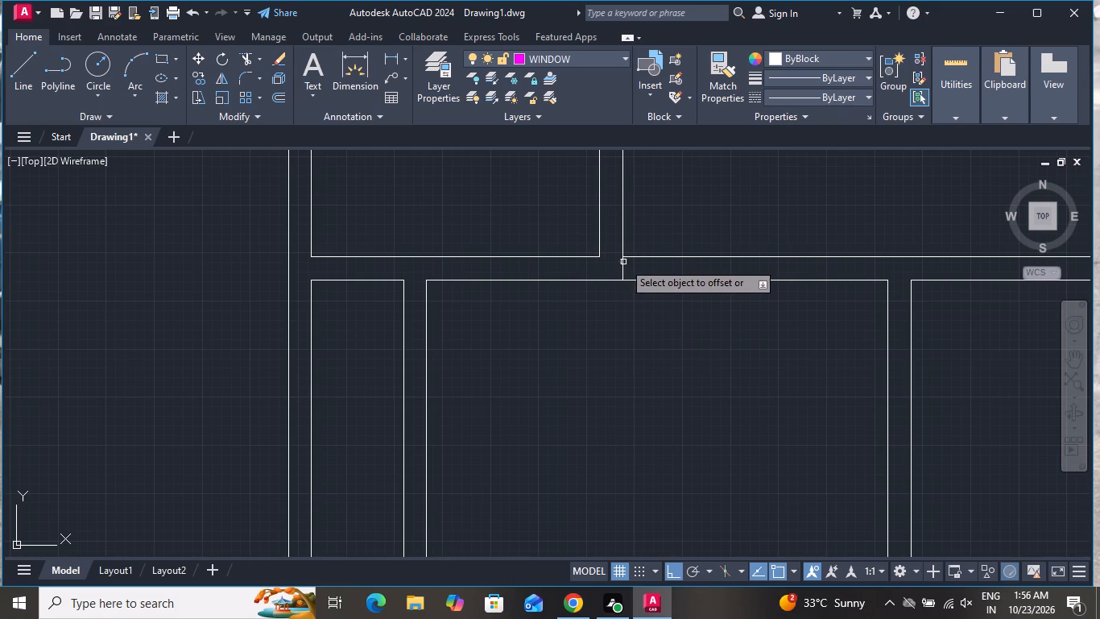
pyautogui.click(623, 260)
pyautogui.click(746, 337)
pyautogui.rightClick(647, 346)
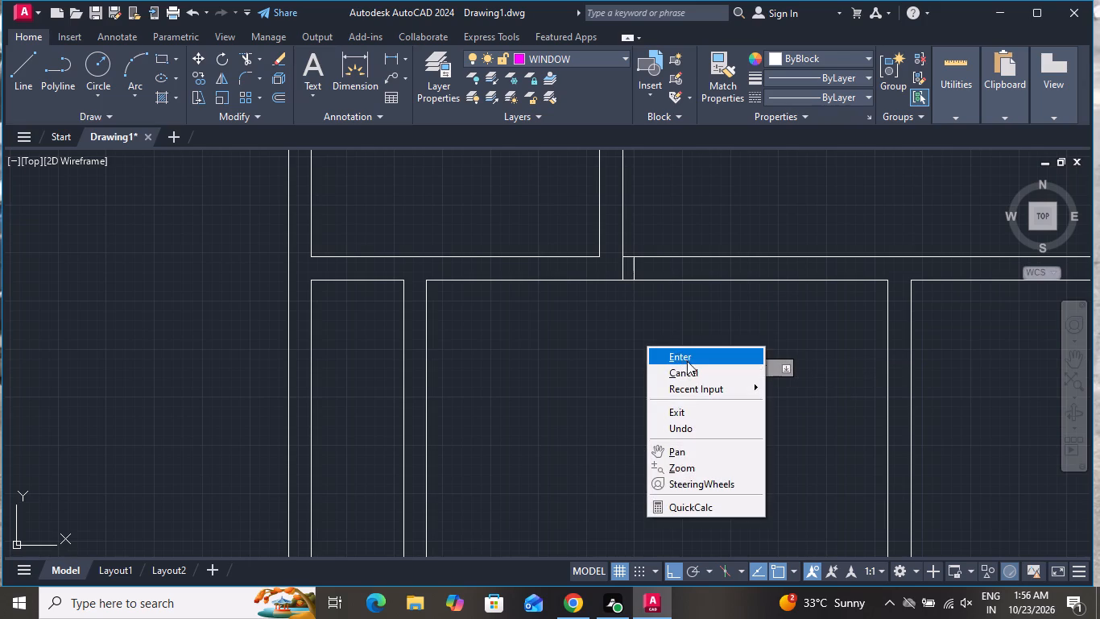
pyautogui.click(691, 375)
# Offset the first door jamb 3' to the right to mark the opening's other jamb.
pyautogui.press('o')
pyautogui.press('space')
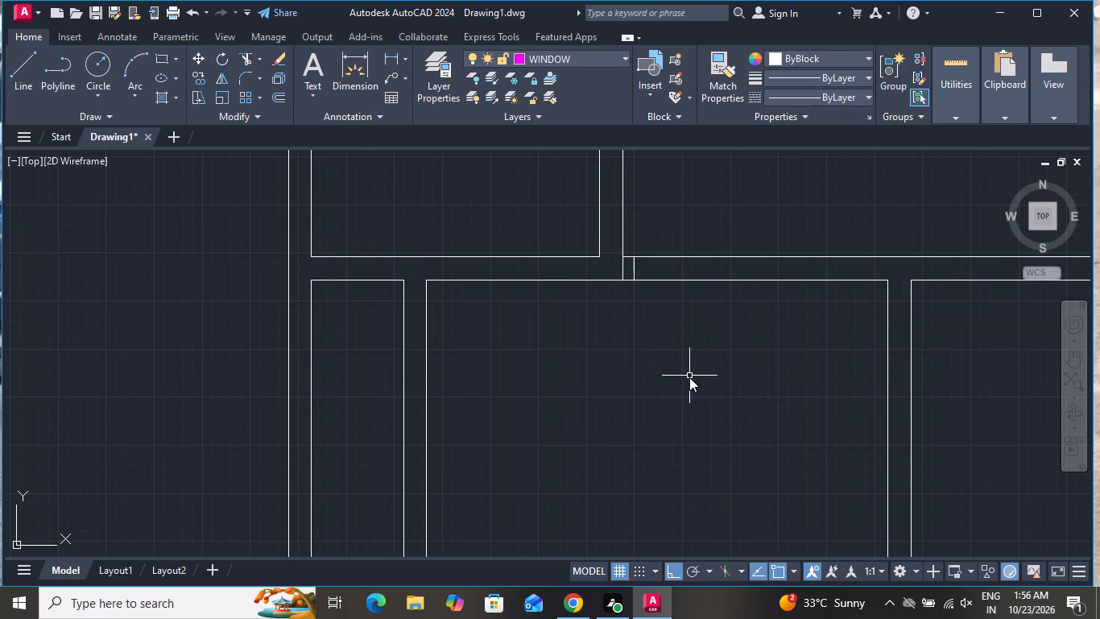
pyautogui.write("3'")
pyautogui.press('Return')
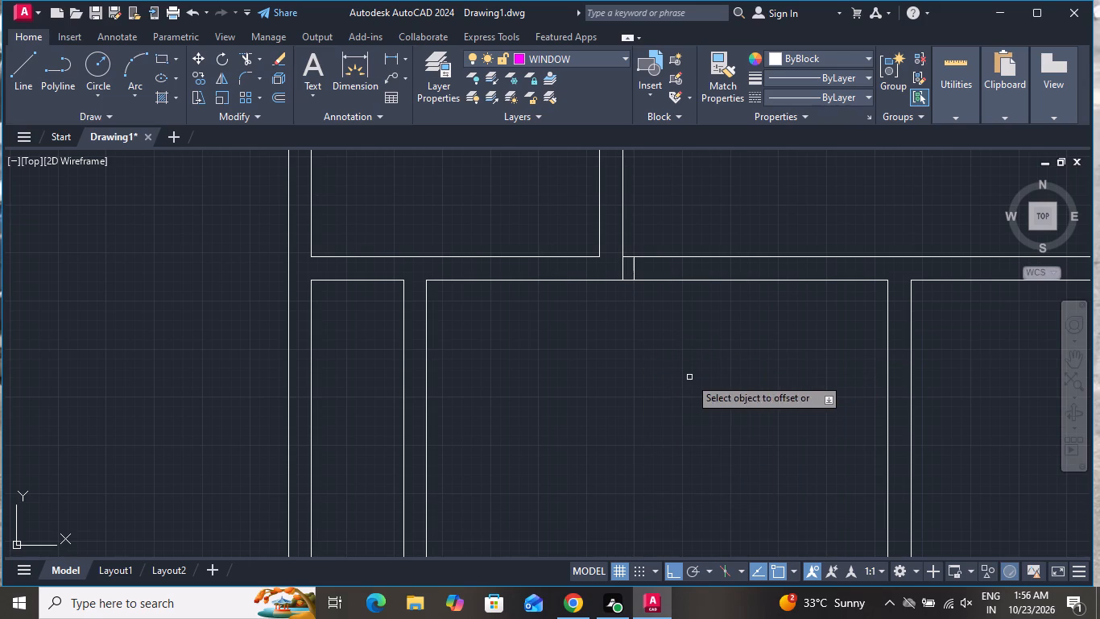
pyautogui.click(634, 274)
pyautogui.click(692, 272)
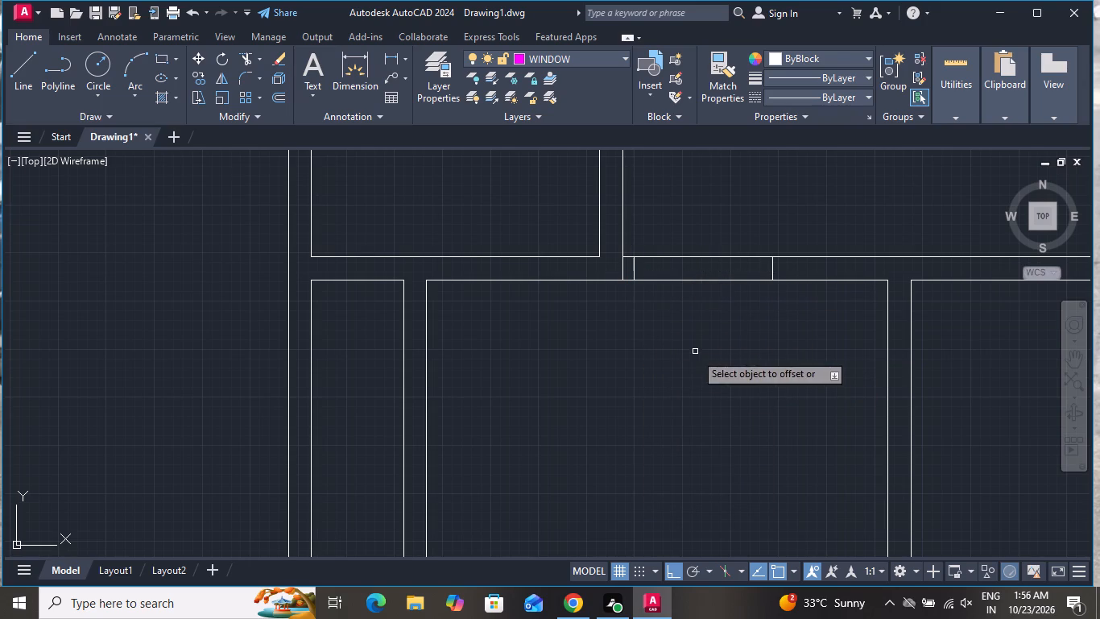
pyautogui.rightClick(701, 357)
pyautogui.click(746, 385)
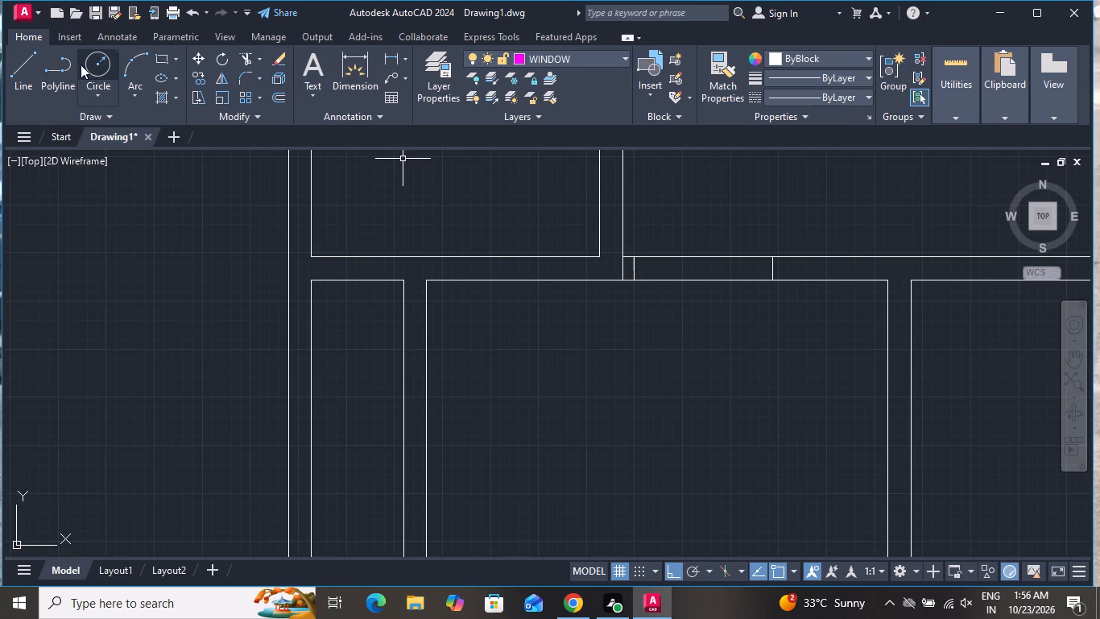
# Draw a 3' vertical door leaf line upward from the midpoint of the opening's left jamb.
pyautogui.click(34, 71)
pyautogui.scroll(-3, 390, 345)
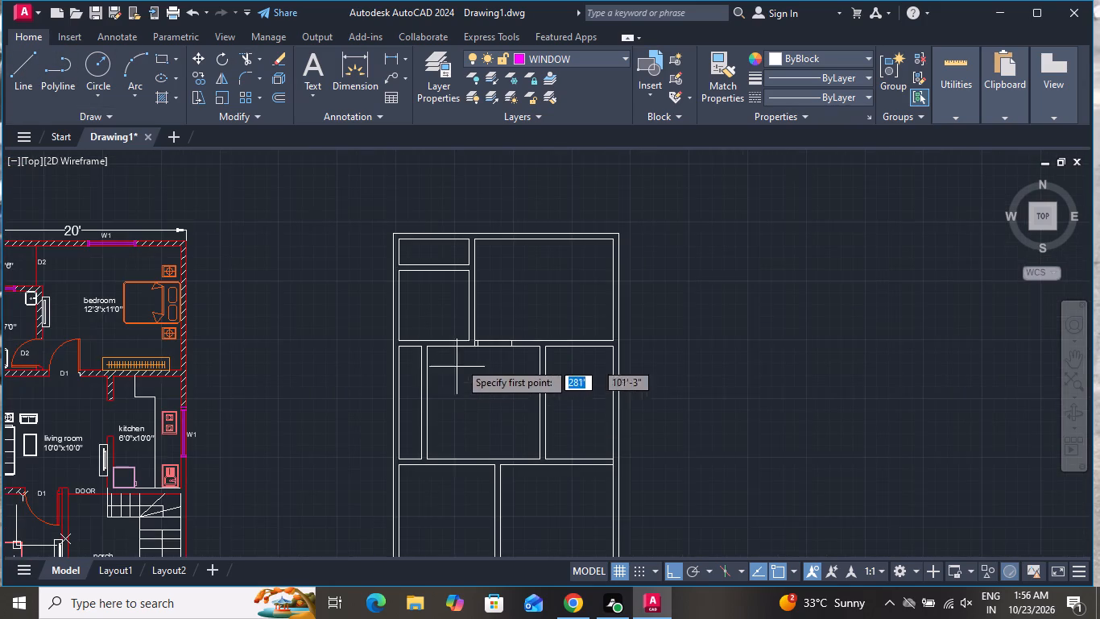
pyautogui.scroll(3, 461, 304)
pyautogui.click(516, 466)
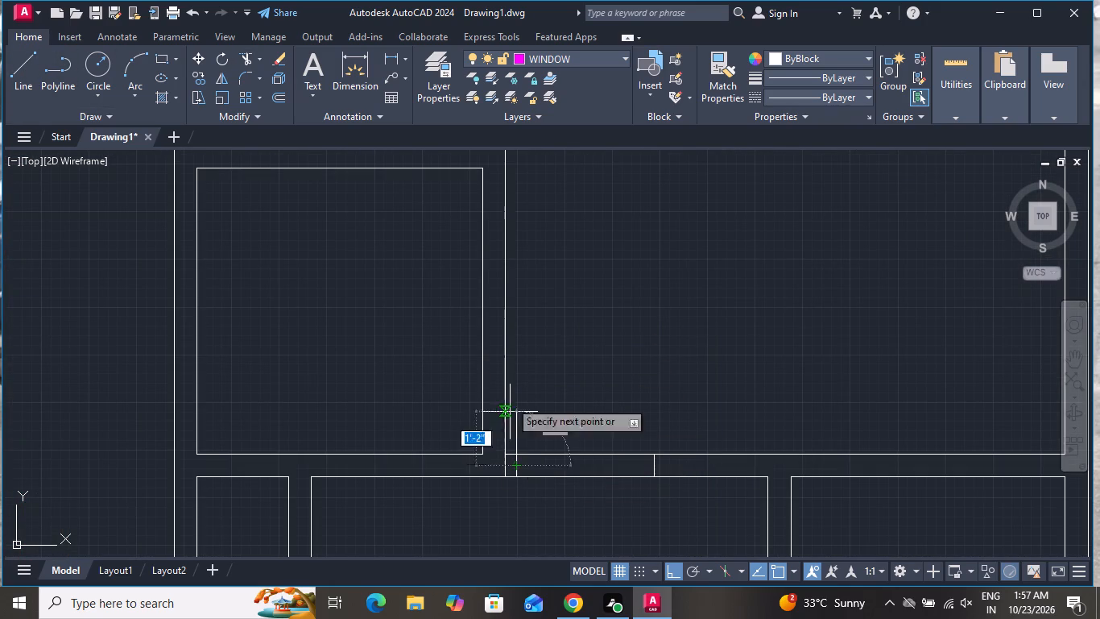
pyautogui.press('3')
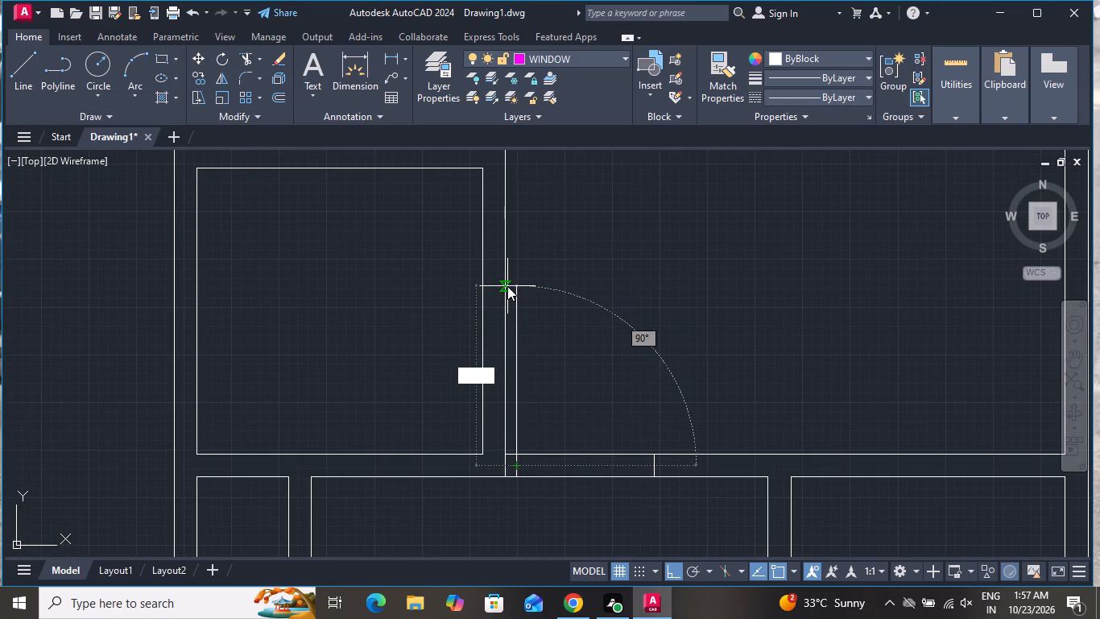
pyautogui.press("'")
pyautogui.press('Return')
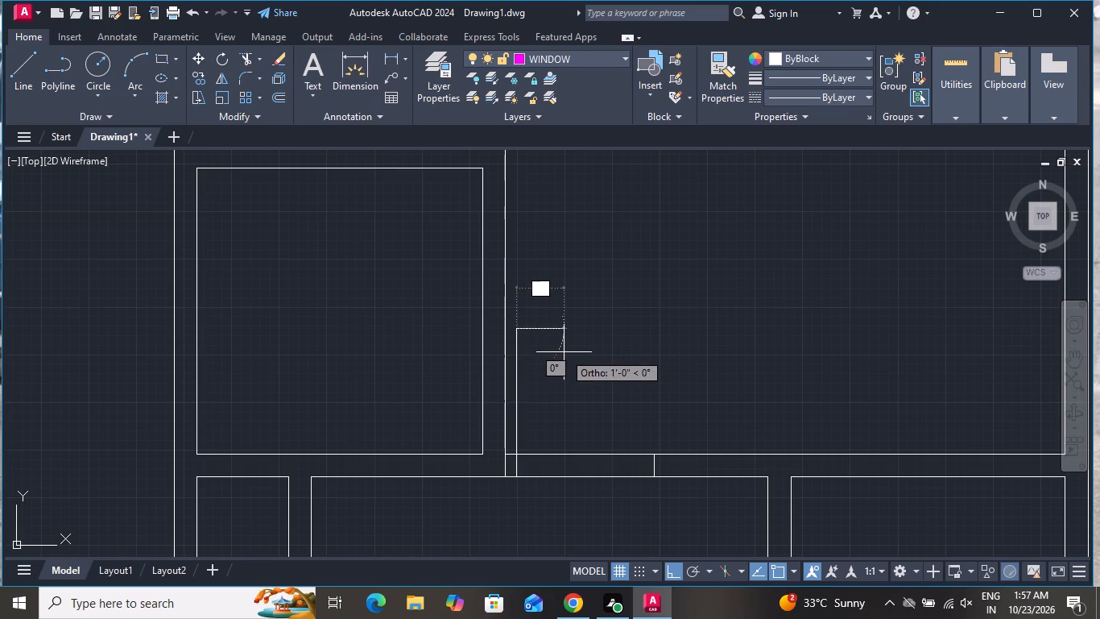
pyautogui.rightClick(564, 352)
pyautogui.click(591, 380)
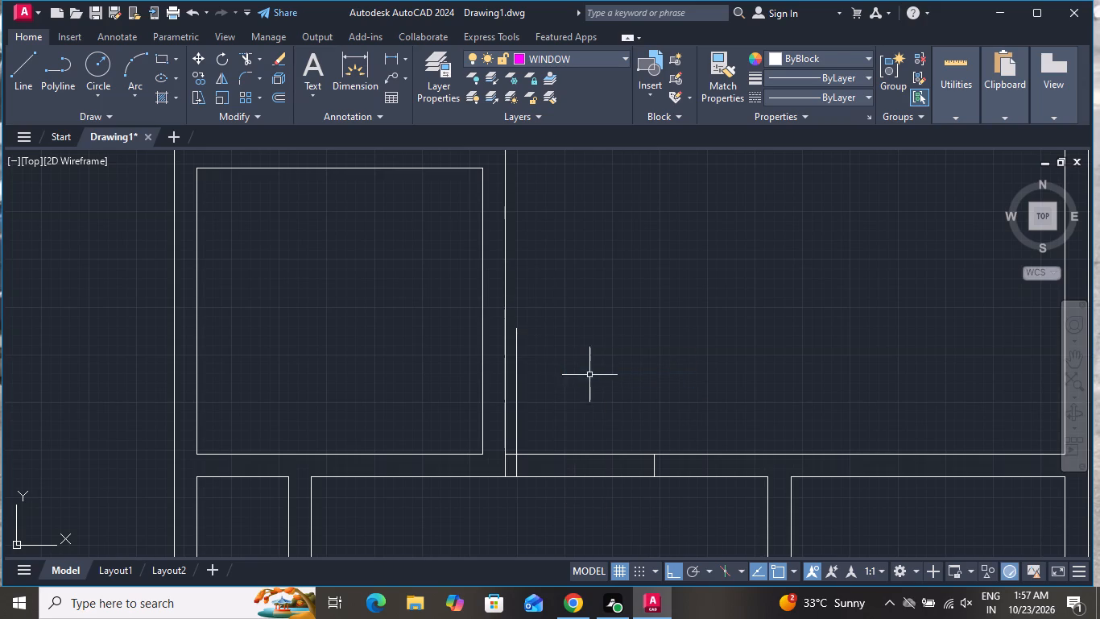
# Offset the door leaf line 2" to the right to give the leaf its thickness.
pyautogui.scroll(-1, 565, 291)
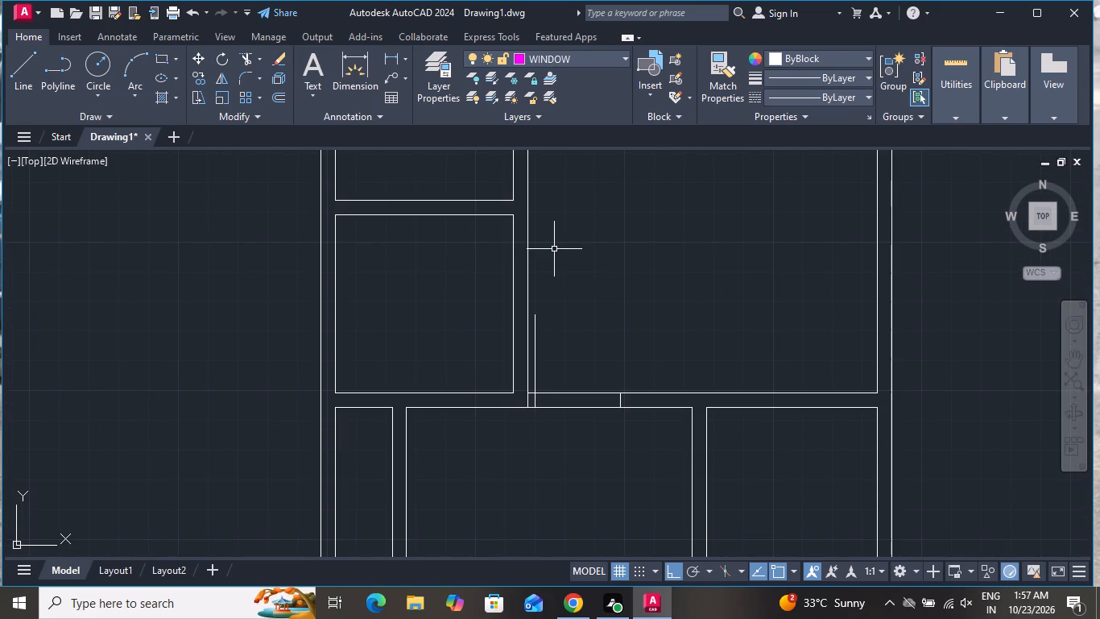
pyautogui.write('O 2')
pyautogui.hotkey('shift', '"')
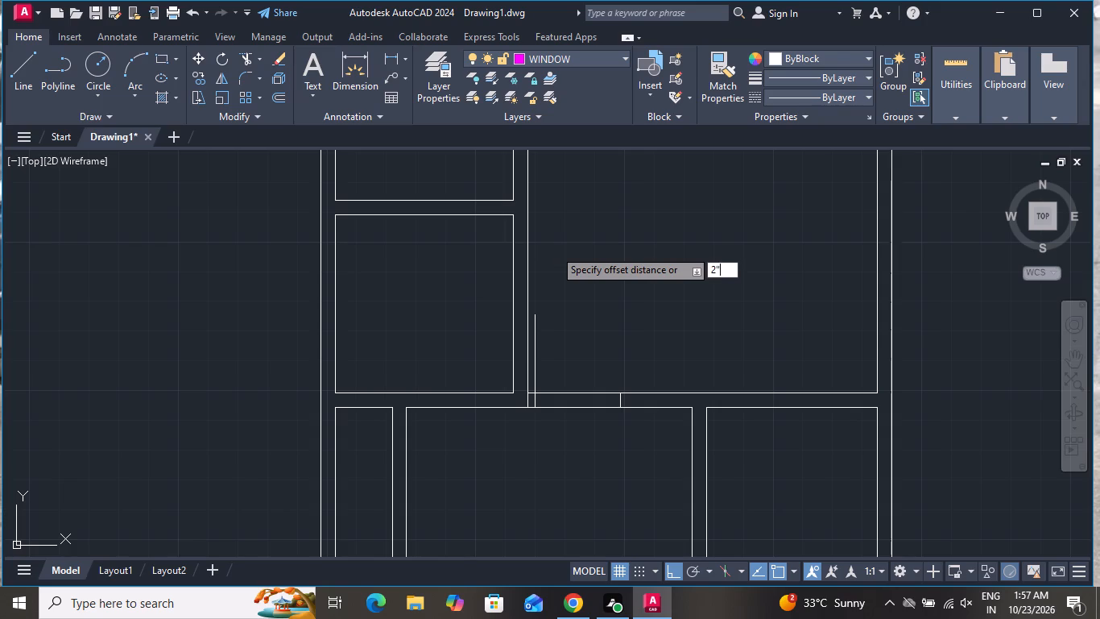
pyautogui.press('Return')
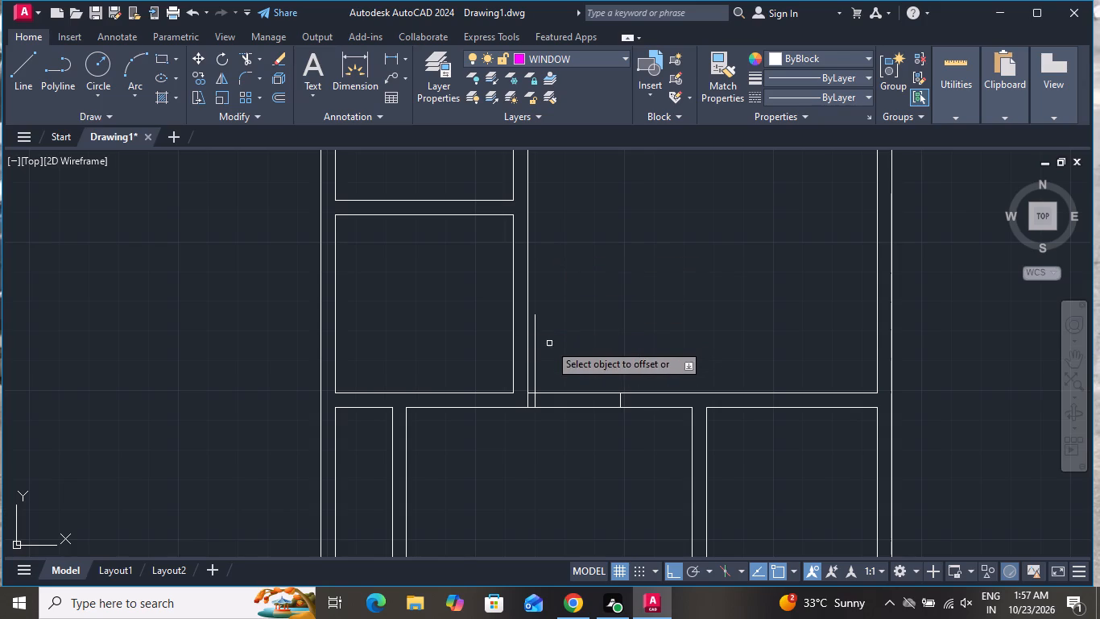
pyautogui.click(536, 354)
pyautogui.click(577, 349)
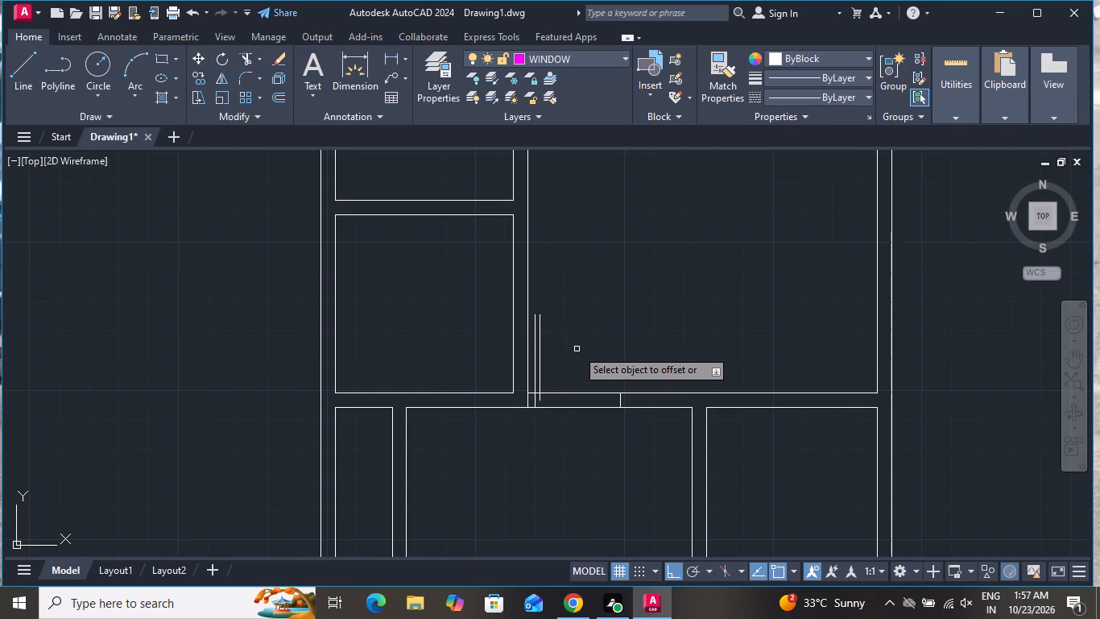
pyautogui.rightClick(577, 349)
pyautogui.click(618, 382)
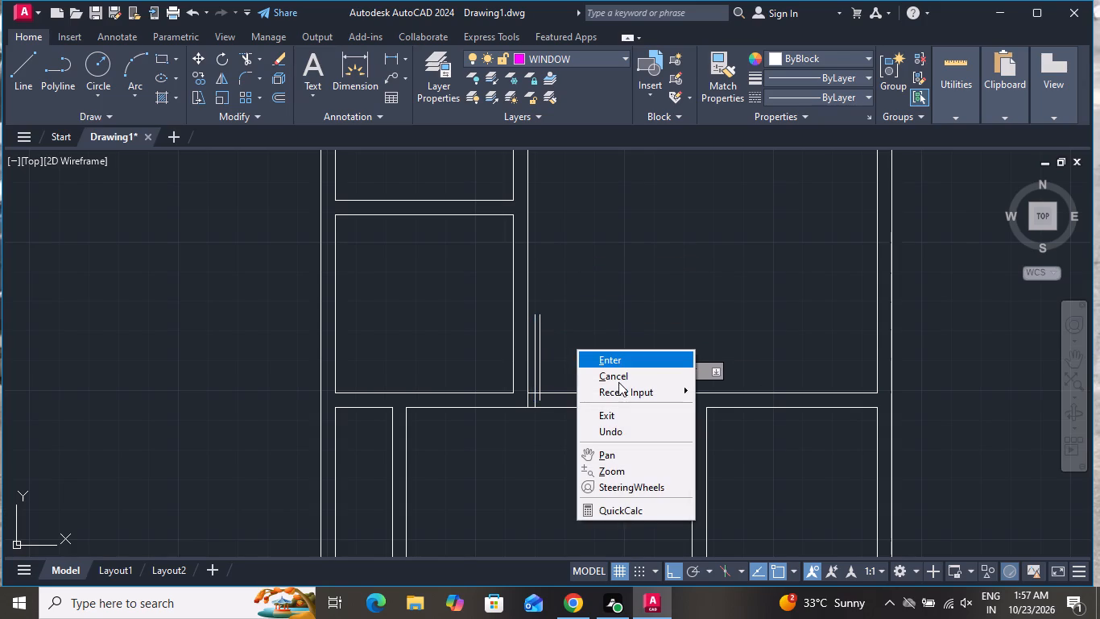
# Draw the door swing as a three-point arc from the right jamb's midpoint through the leaf's top right corner to its top left corner.
pyautogui.write('A')
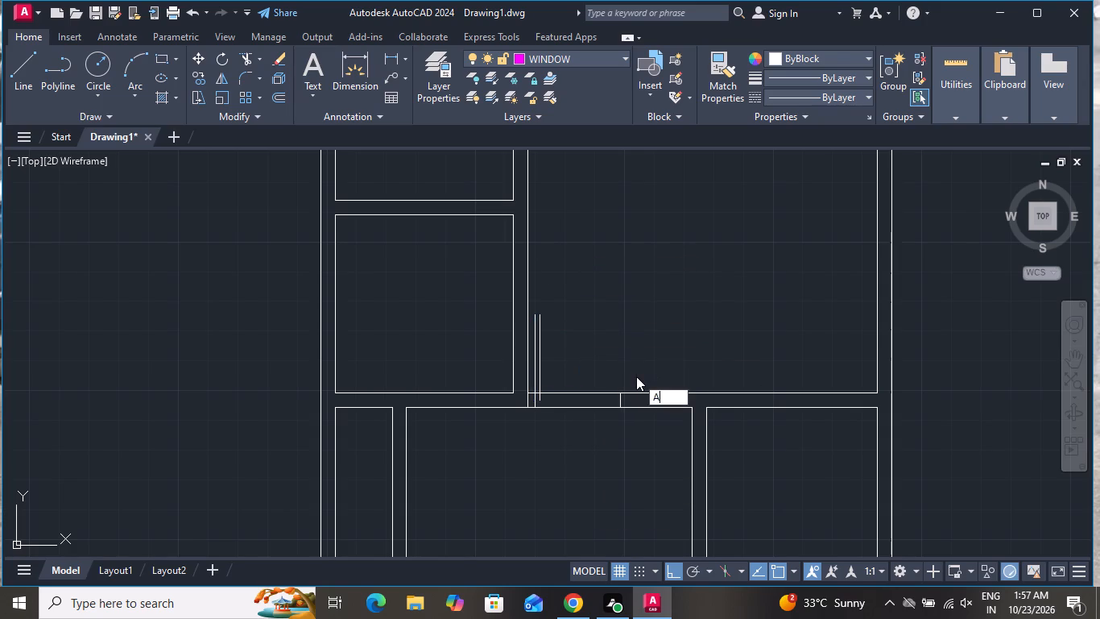
pyautogui.press('space')
pyautogui.scroll(2, 596, 397)
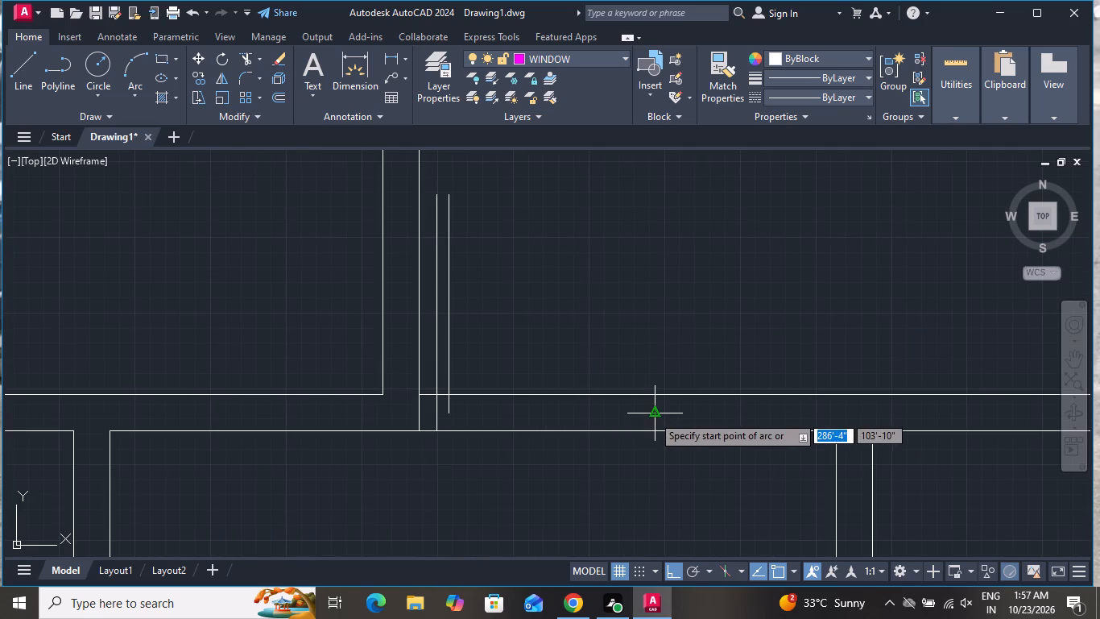
pyautogui.click(654, 415)
pyautogui.click(449, 193)
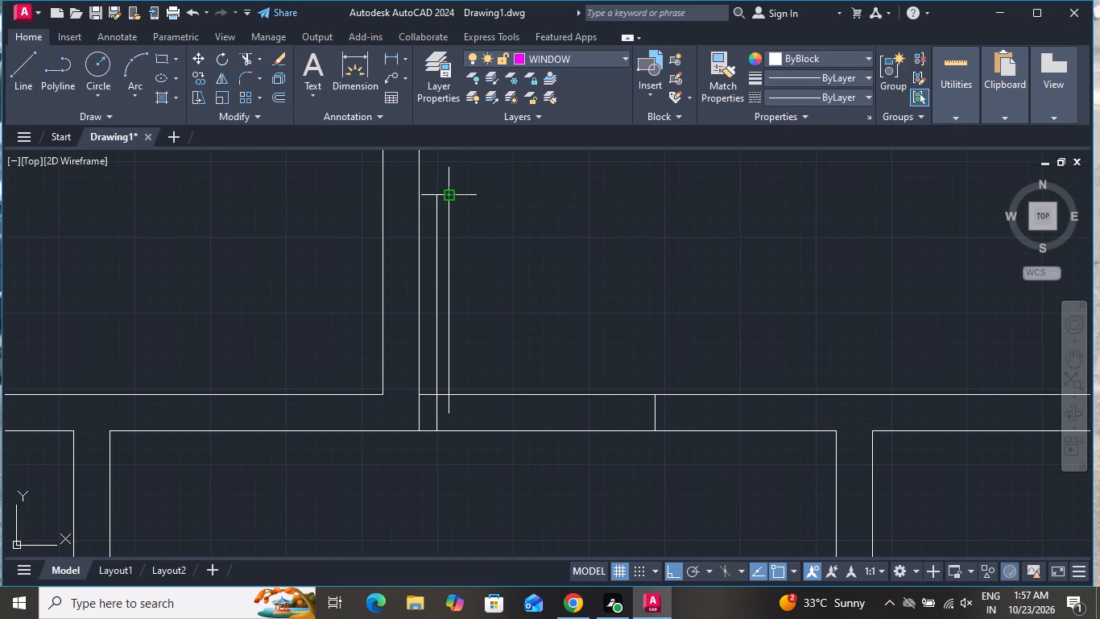
pyautogui.click(438, 192)
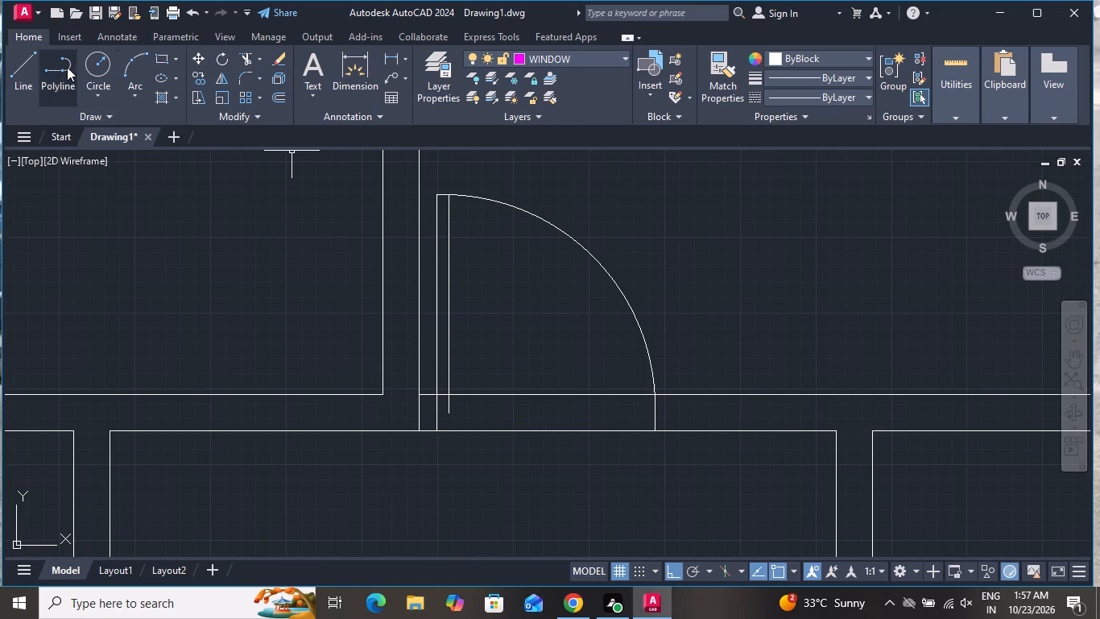
# Close the door leaf's lower end with a 2" horizontal line to the left jamb.
pyautogui.click(33, 66)
pyautogui.scroll(2, 447, 437)
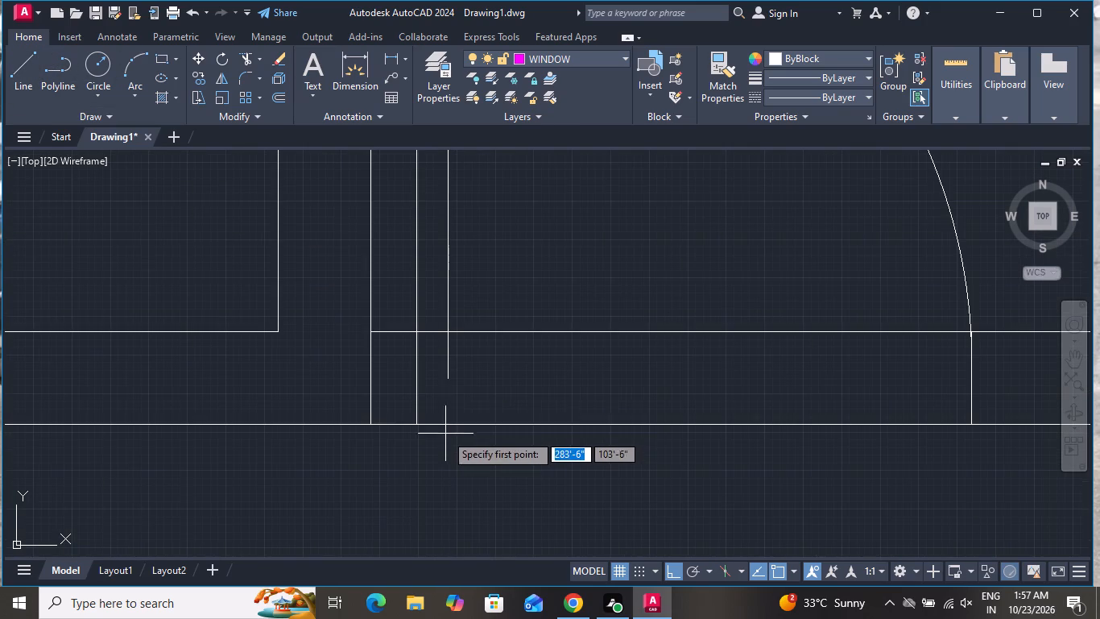
pyautogui.click(447, 373)
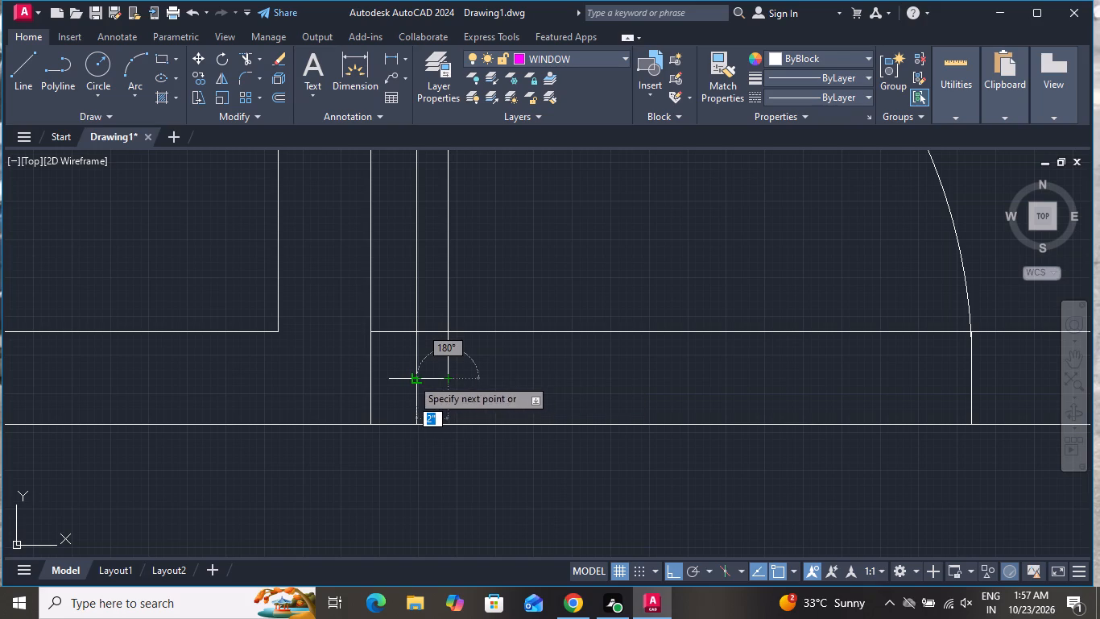
pyautogui.click(411, 377)
pyautogui.rightClick(408, 374)
pyautogui.click(437, 398)
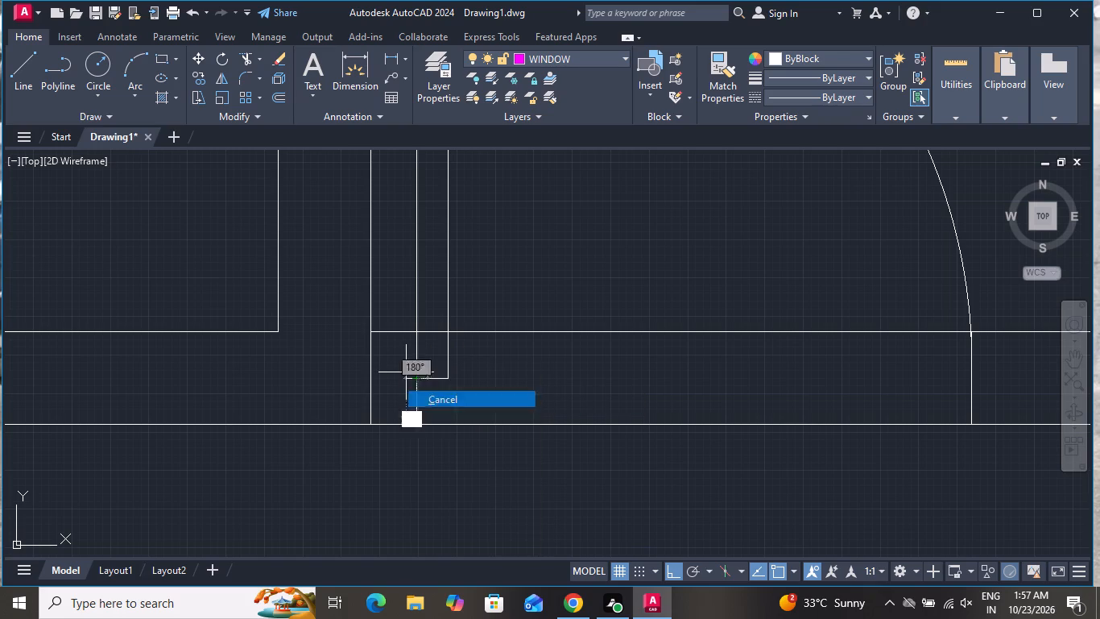
# Trim the left leaf line between the leaf's lower end and the wall line, and both wall lines across the 3' door opening.
pyautogui.click(245, 58)
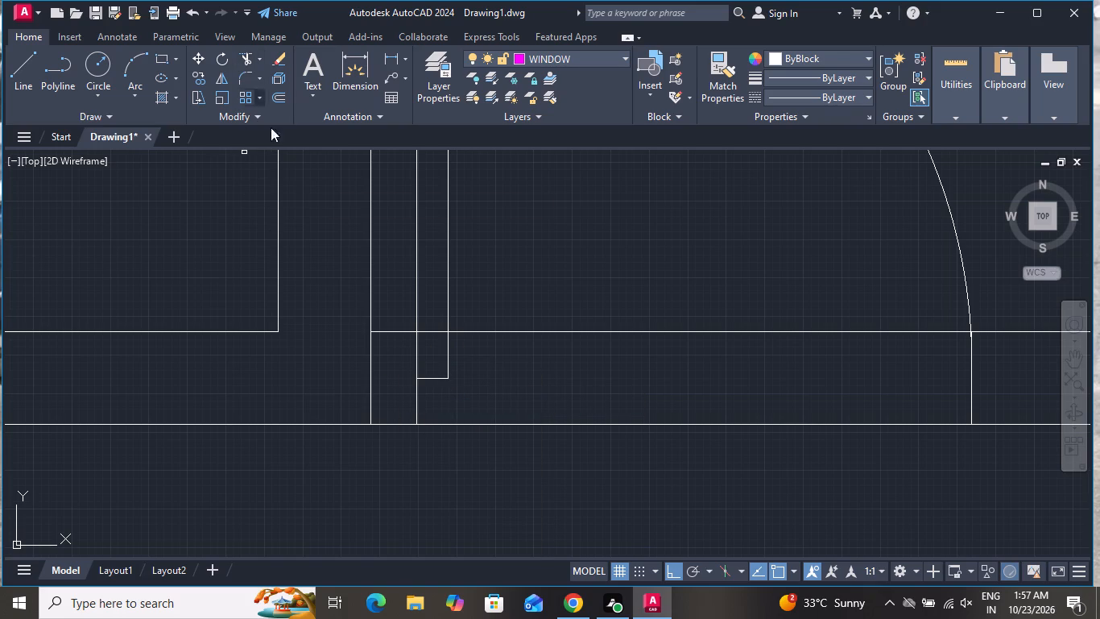
pyautogui.click(403, 359)
pyautogui.click(425, 346)
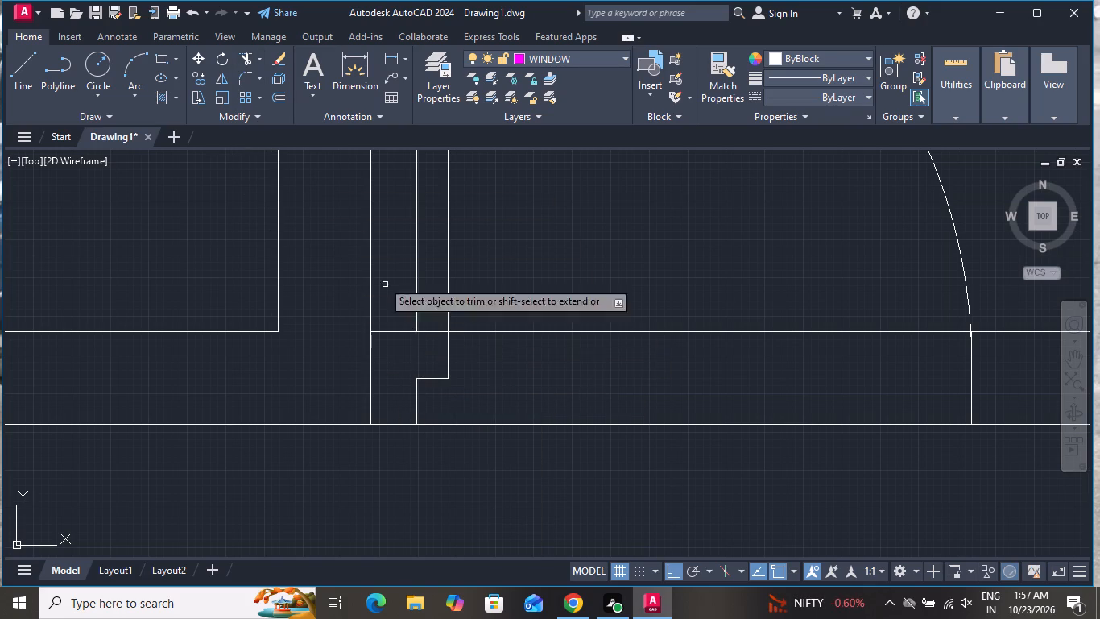
pyautogui.scroll(-1, 483, 247)
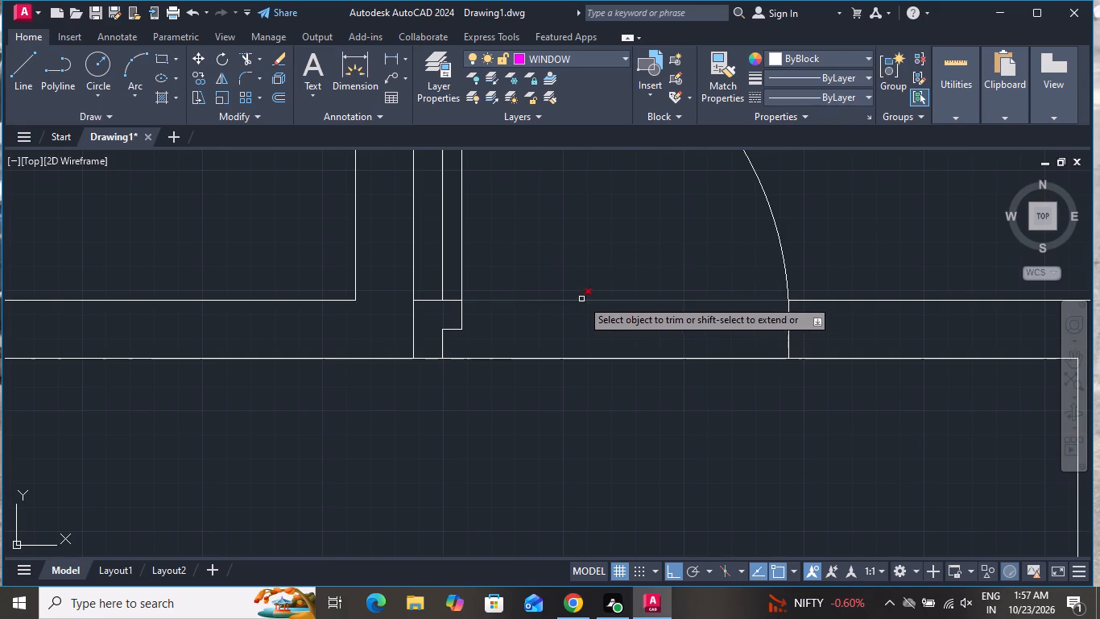
pyautogui.click(581, 297)
pyautogui.click(587, 372)
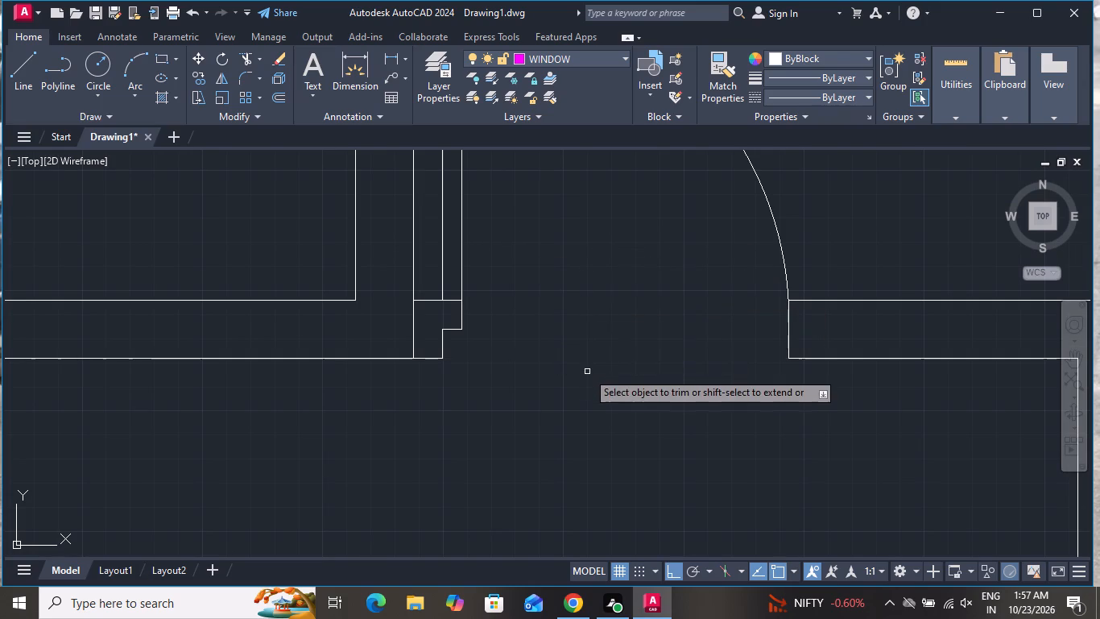
pyautogui.rightClick(563, 305)
pyautogui.click(581, 330)
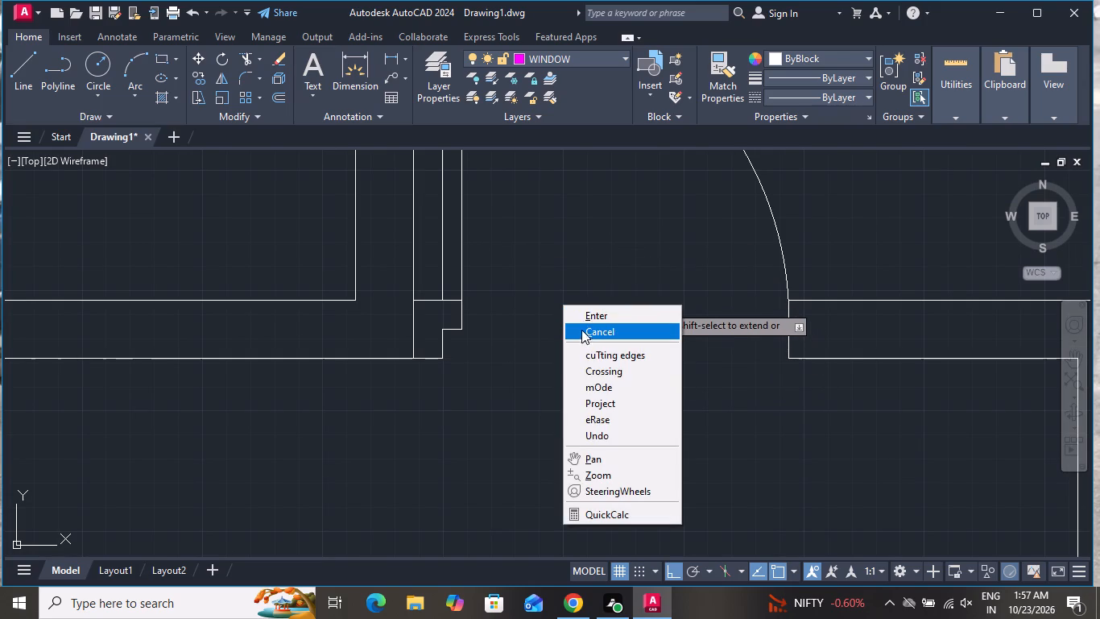
# Draw a horizontal line across the vertical partition wall, level with the upper edge of the room left of the finished door.
pyautogui.scroll(-3, 572, 358)
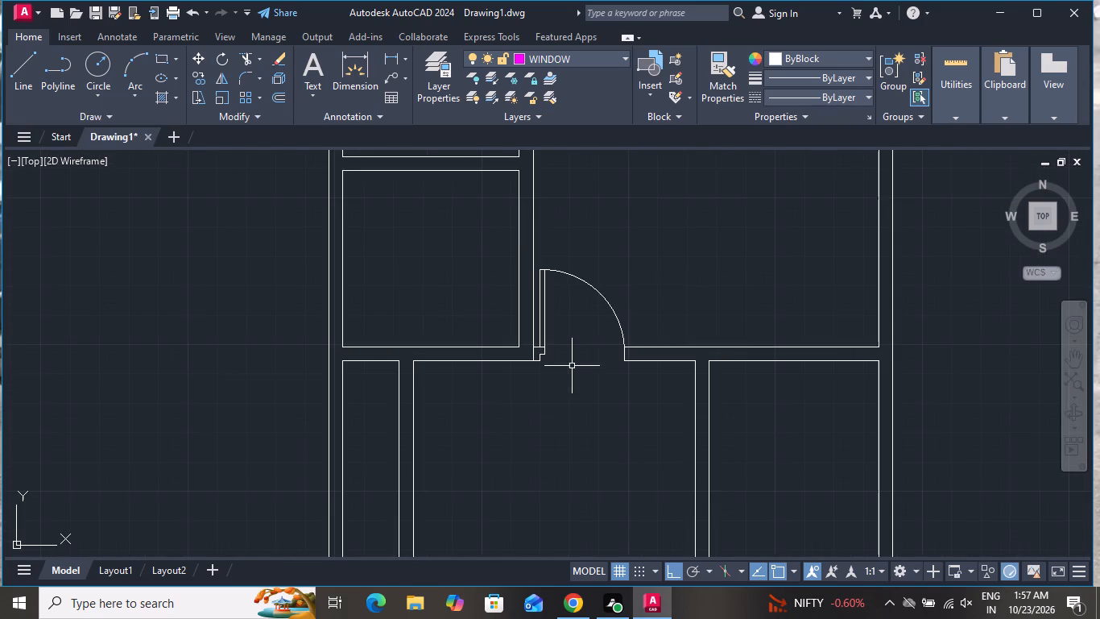
pyautogui.click(15, 73)
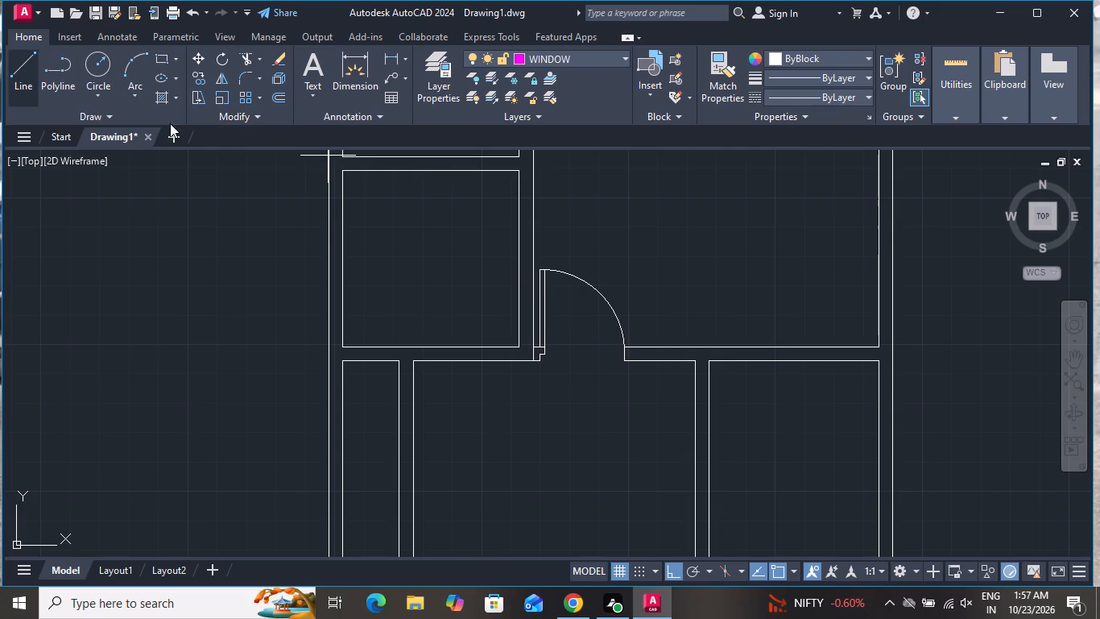
pyautogui.scroll(-1, 331, 194)
pyautogui.scroll(4, 421, 172)
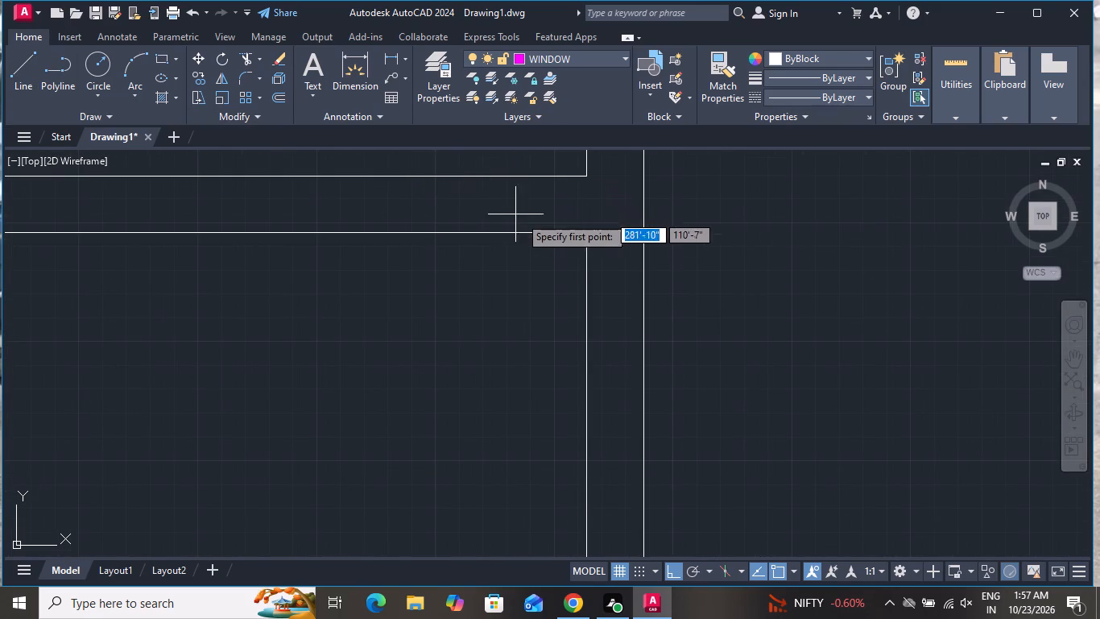
pyautogui.click(586, 231)
pyautogui.click(639, 234)
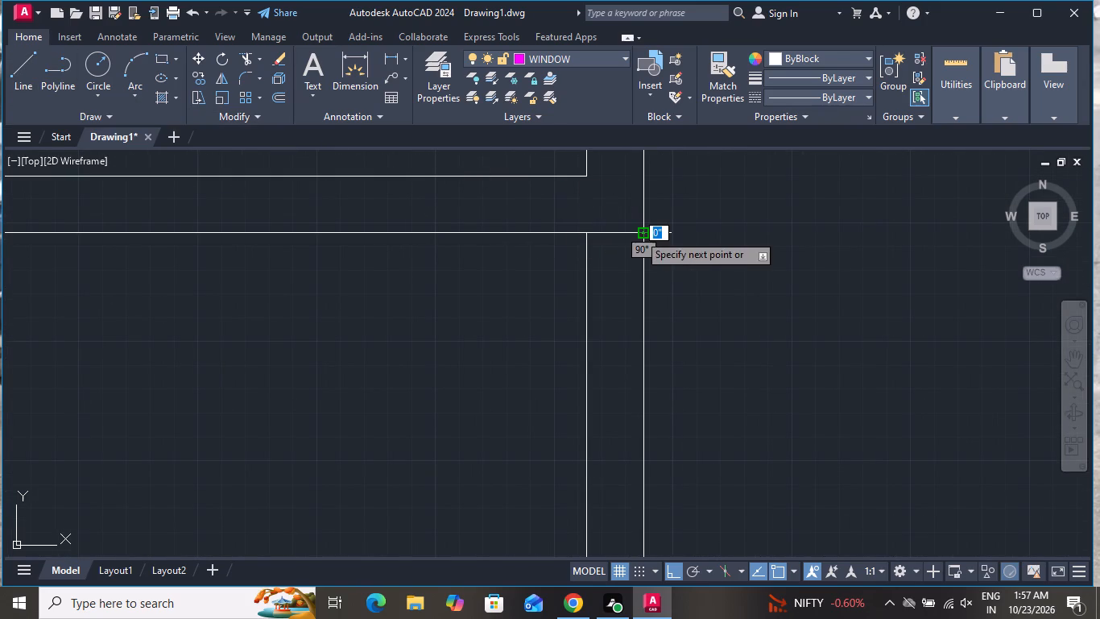
pyautogui.rightClick(639, 234)
pyautogui.click(668, 255)
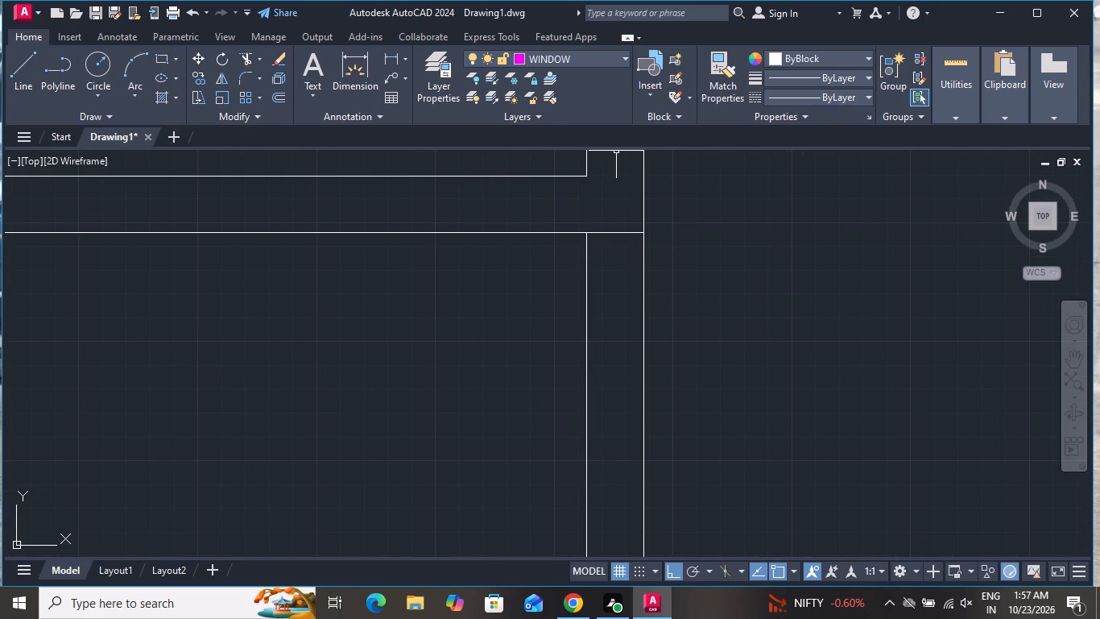
# Offset the short line across the wall 3" downward to mark the new opening's upper jamb.
pyautogui.write('O 3')
pyautogui.hotkey('shift', '"')
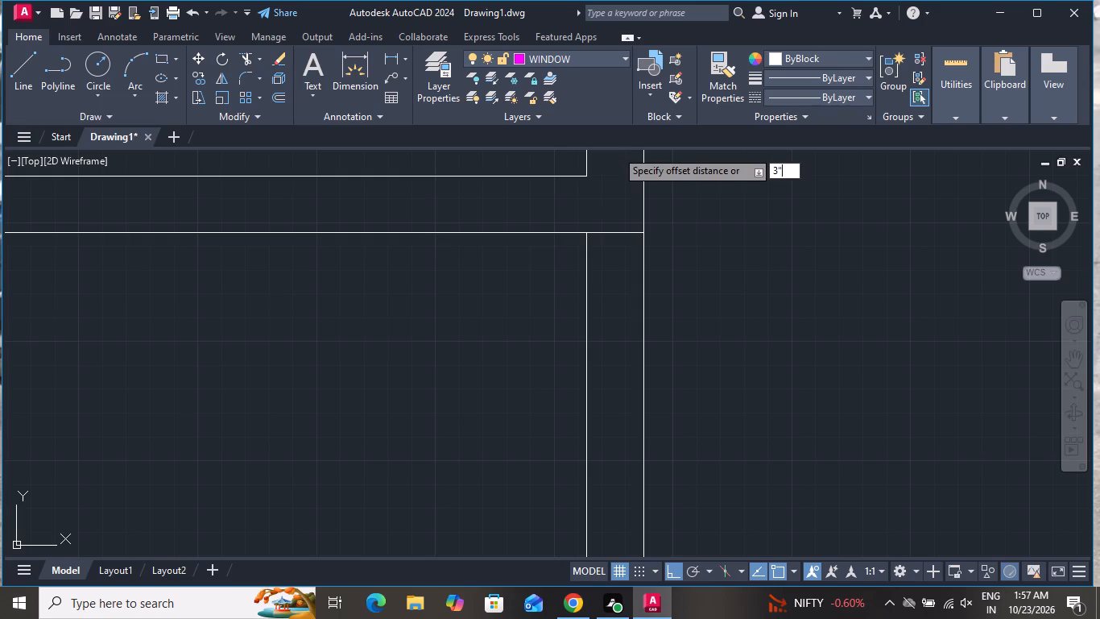
pyautogui.press('Return')
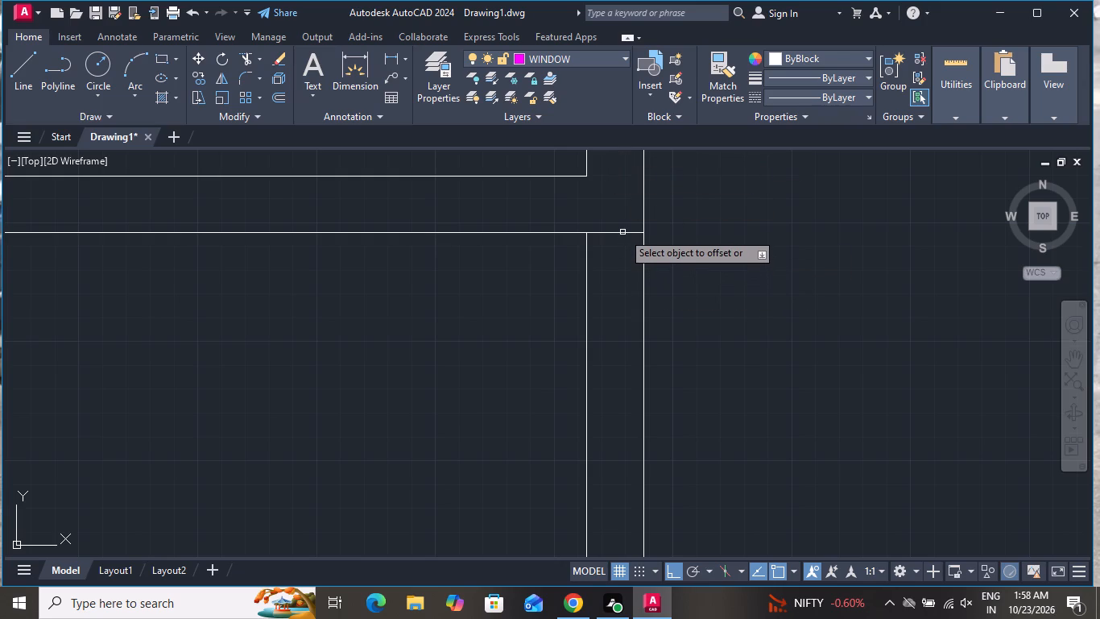
pyautogui.click(622, 230)
pyautogui.click(627, 231)
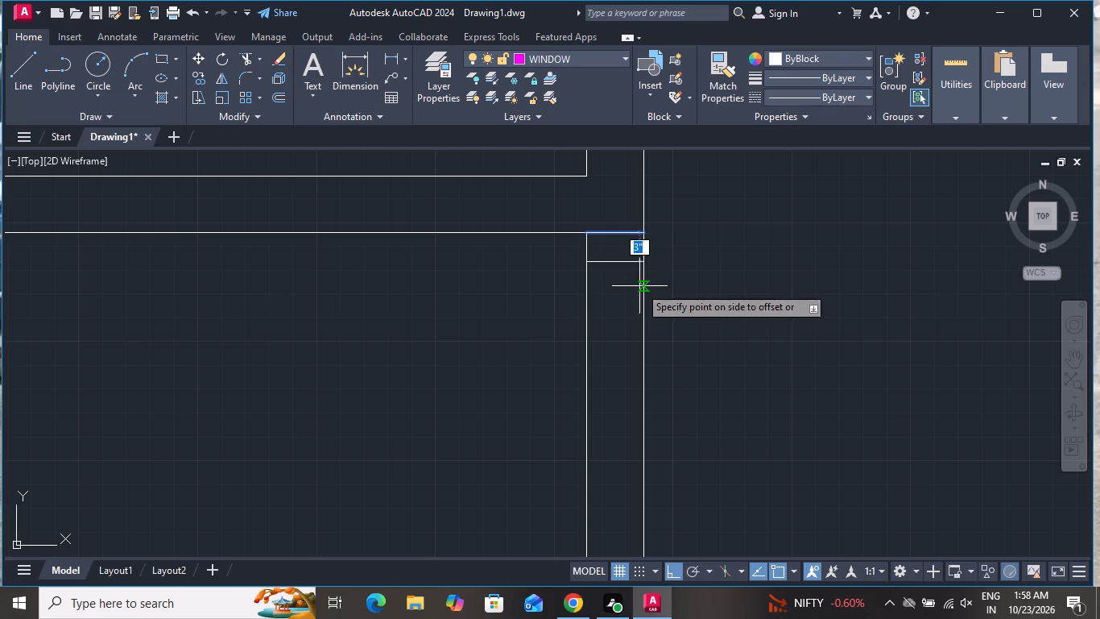
pyautogui.click(641, 286)
pyautogui.rightClick(674, 260)
pyautogui.click(695, 286)
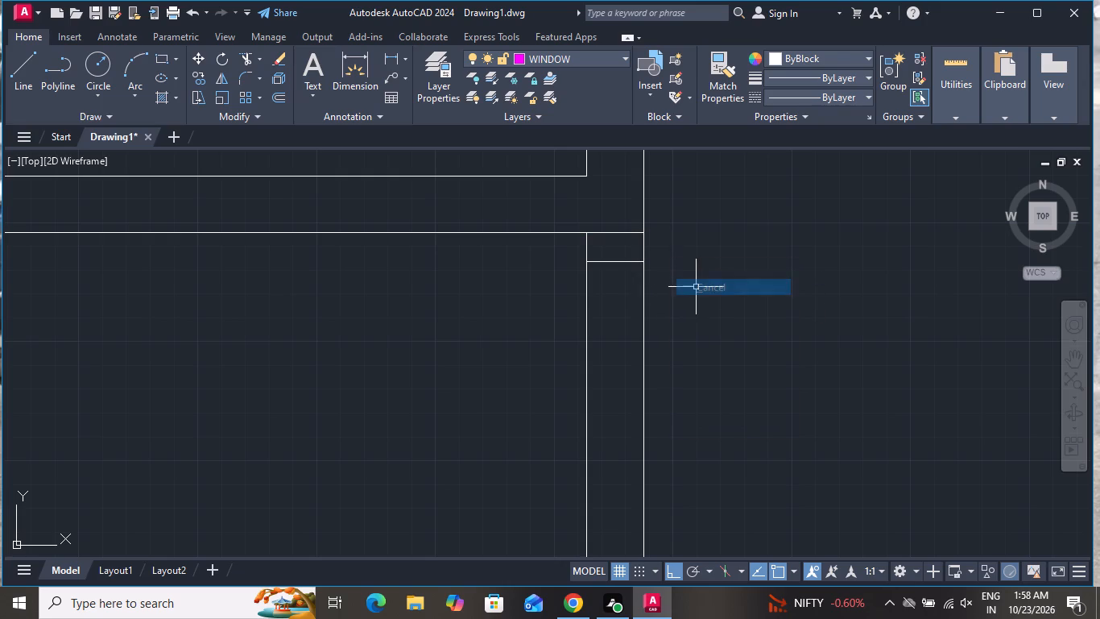
# Offset the upper jamb line 2'6" downward to mark the opening's lower jamb.
pyautogui.press('o')
pyautogui.press('space')
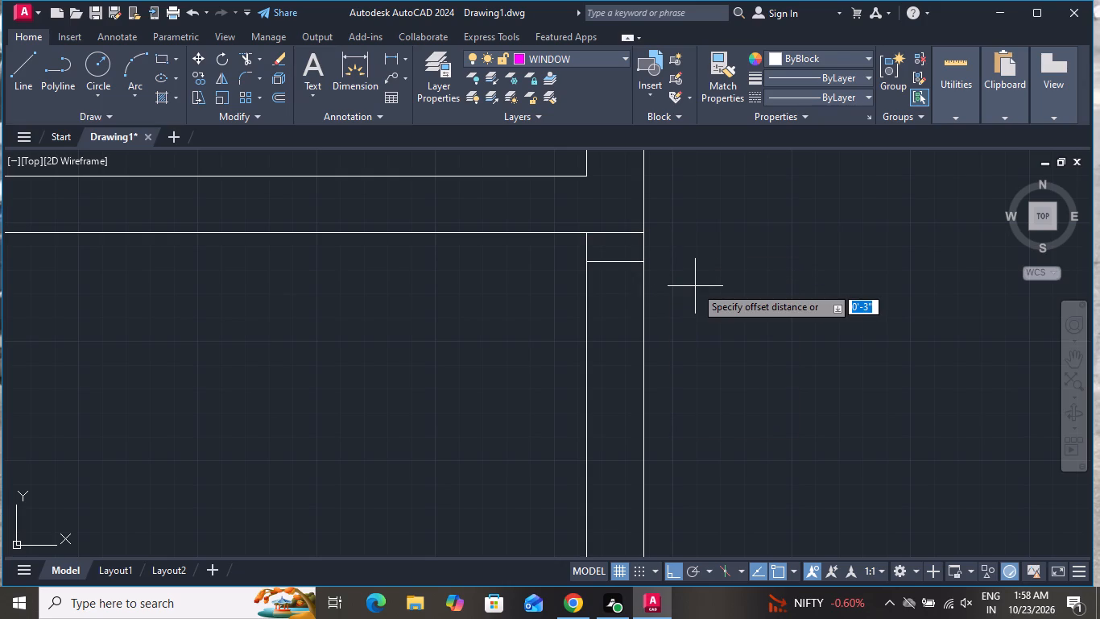
pyautogui.write("2'")
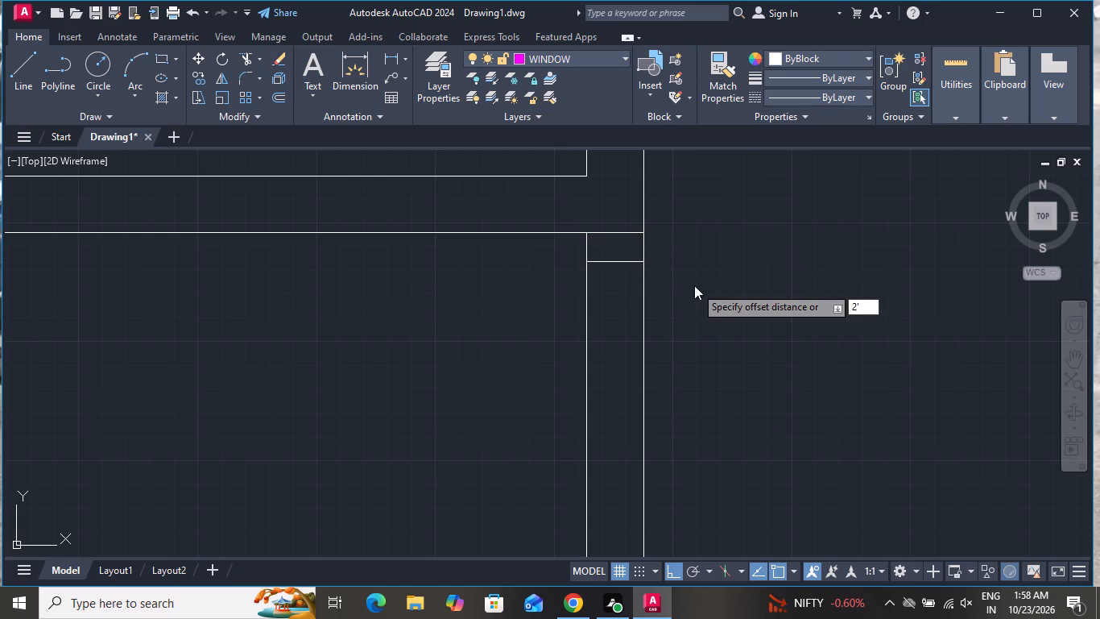
pyautogui.write('6"')
pyautogui.press('Return')
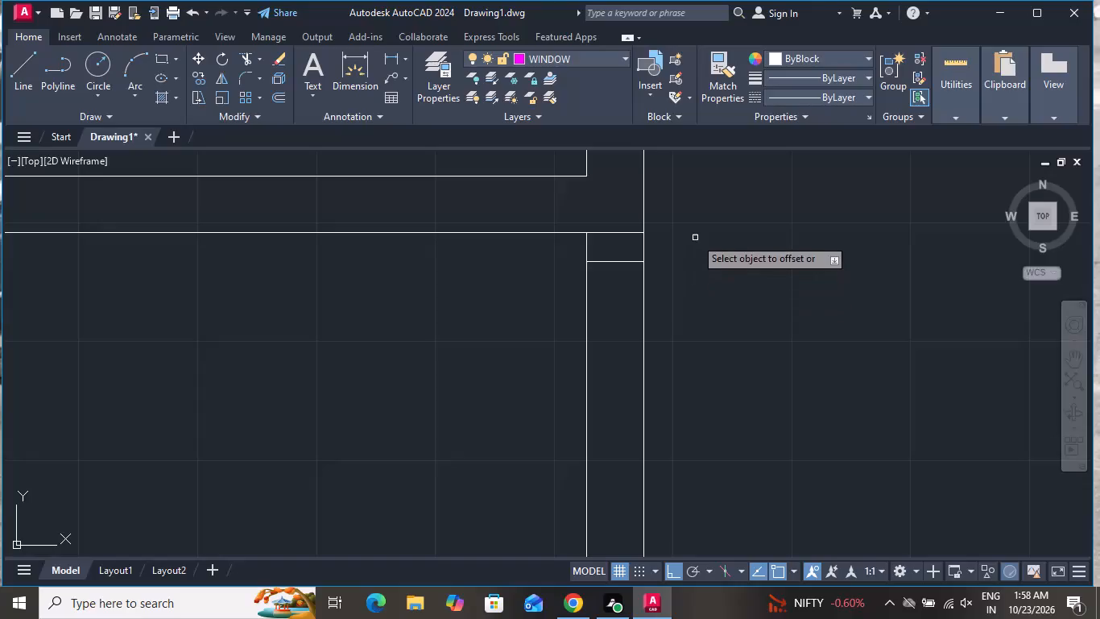
pyautogui.click(637, 260)
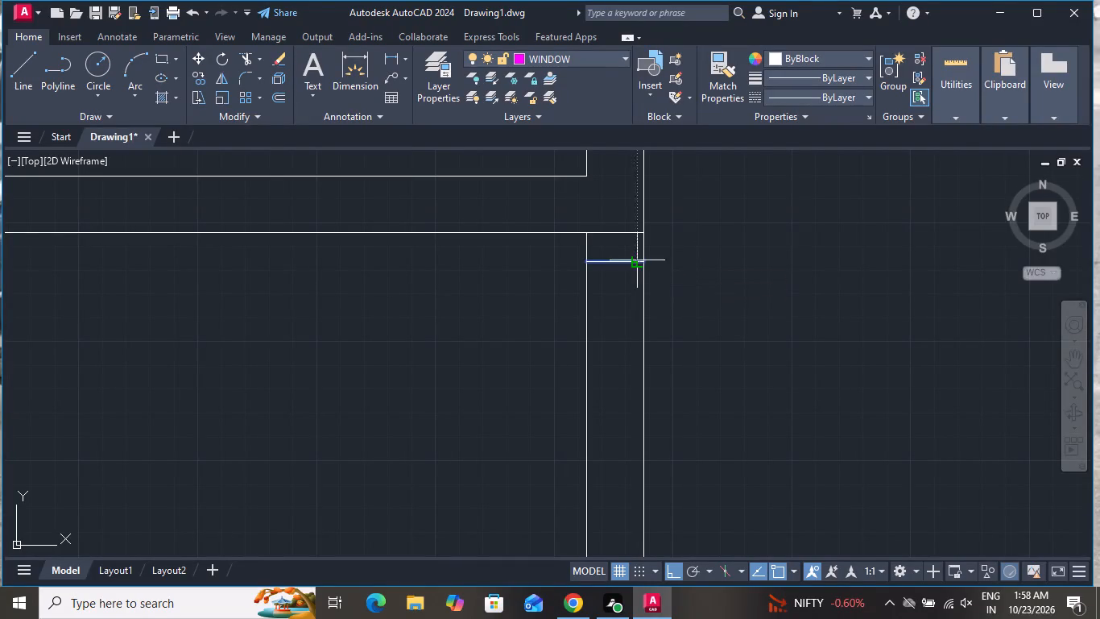
pyautogui.click(638, 304)
pyautogui.rightClick(701, 272)
pyautogui.click(737, 297)
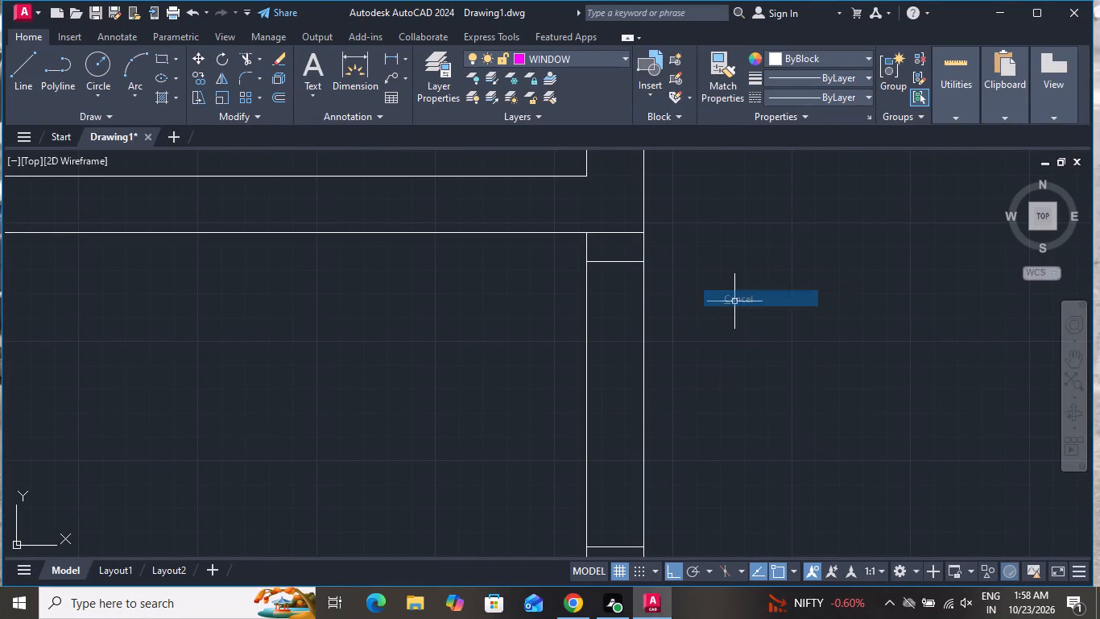
# Draw a 2'6" horizontal door leaf line leftward into the room from the upper jamb's midpoint.
pyautogui.scroll(-1, 734, 303)
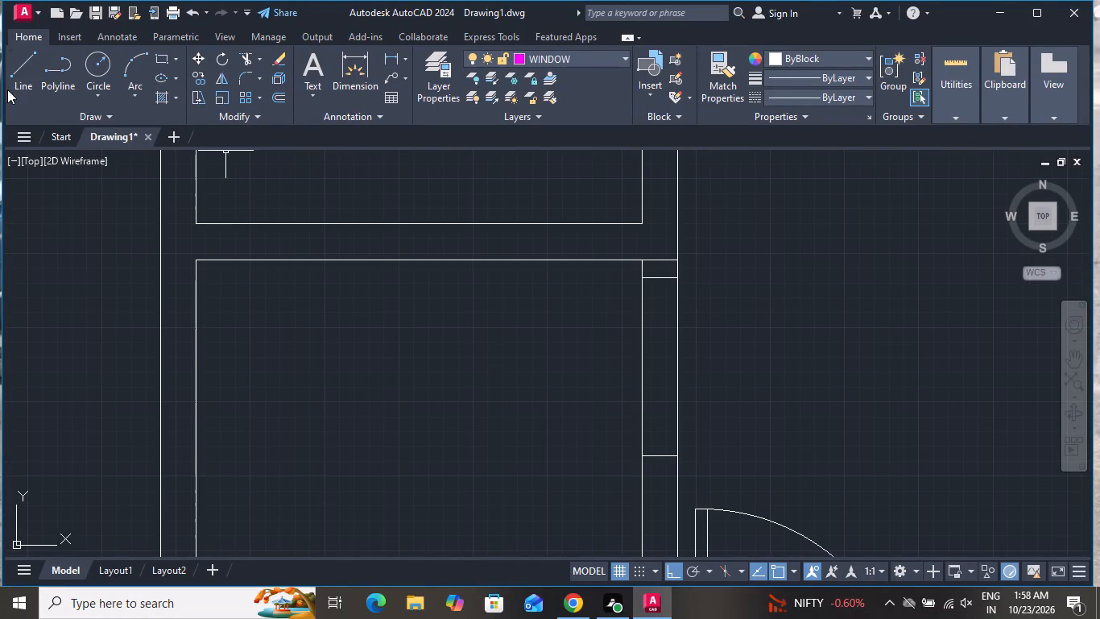
pyautogui.click(22, 64)
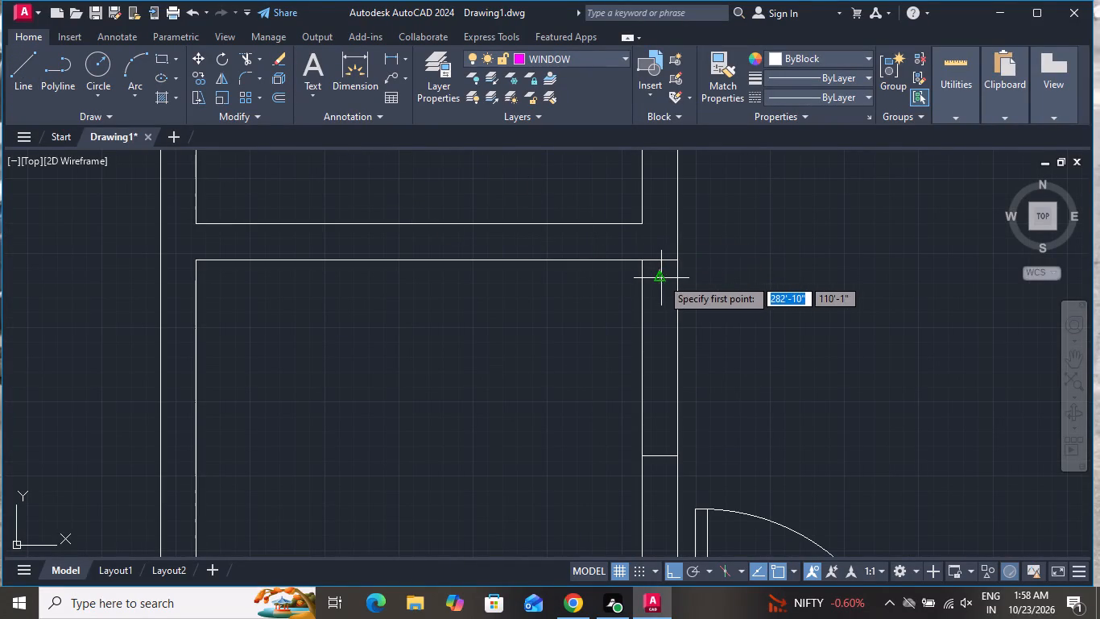
pyautogui.click(661, 278)
pyautogui.write("2'")
pyautogui.write('6"')
pyautogui.press('Return')
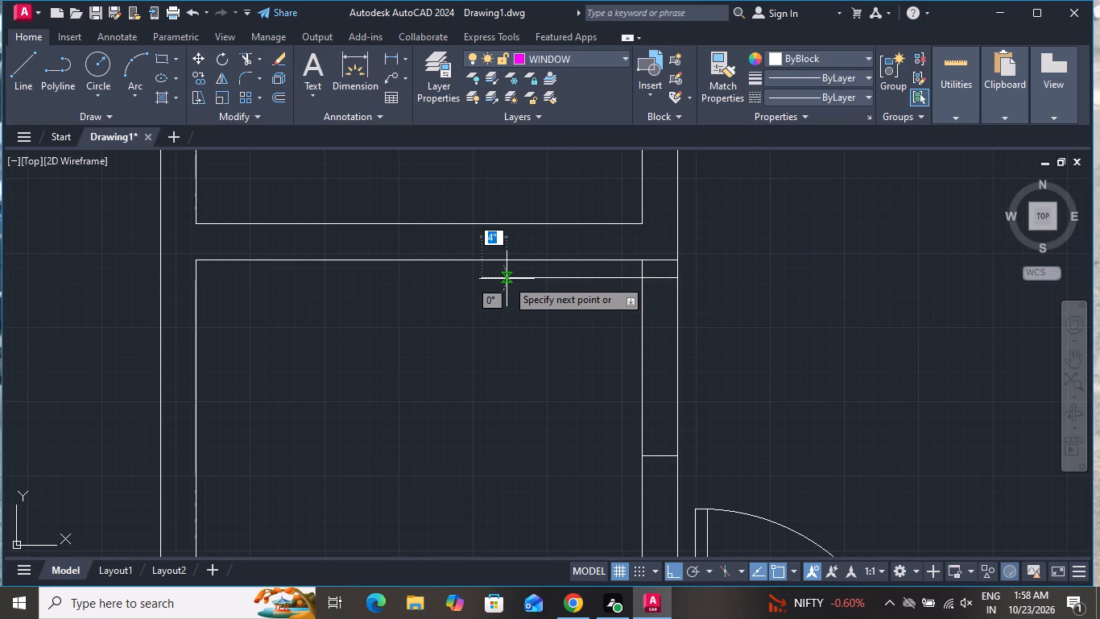
pyautogui.rightClick(507, 279)
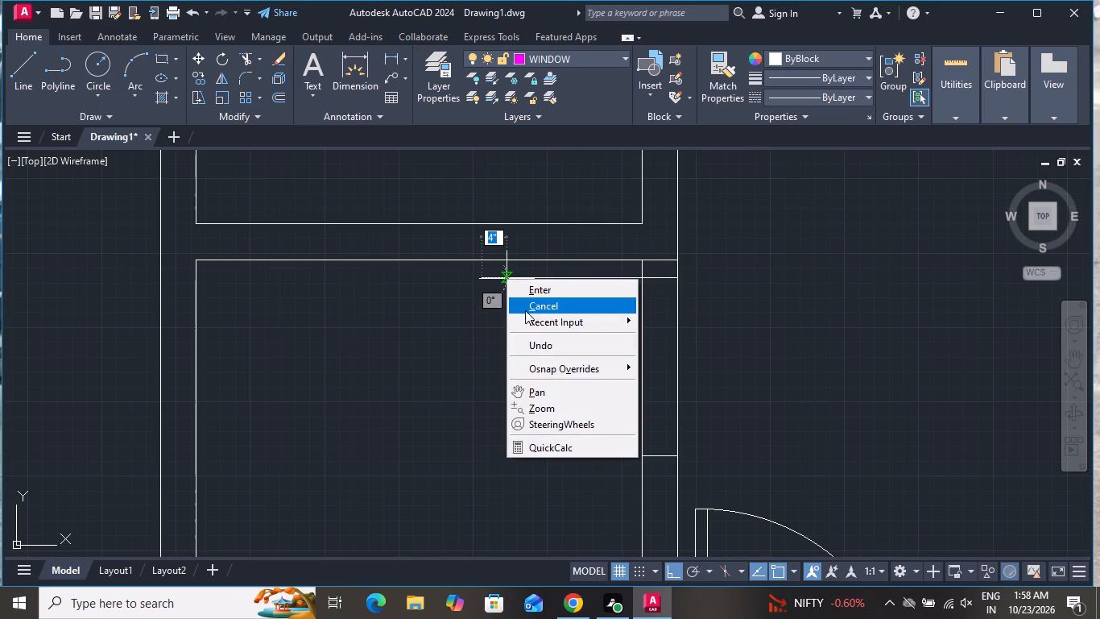
pyautogui.click(527, 311)
# Offset the horizontal door leaf line 2" downward to give the leaf its thickness.
pyautogui.write('O')
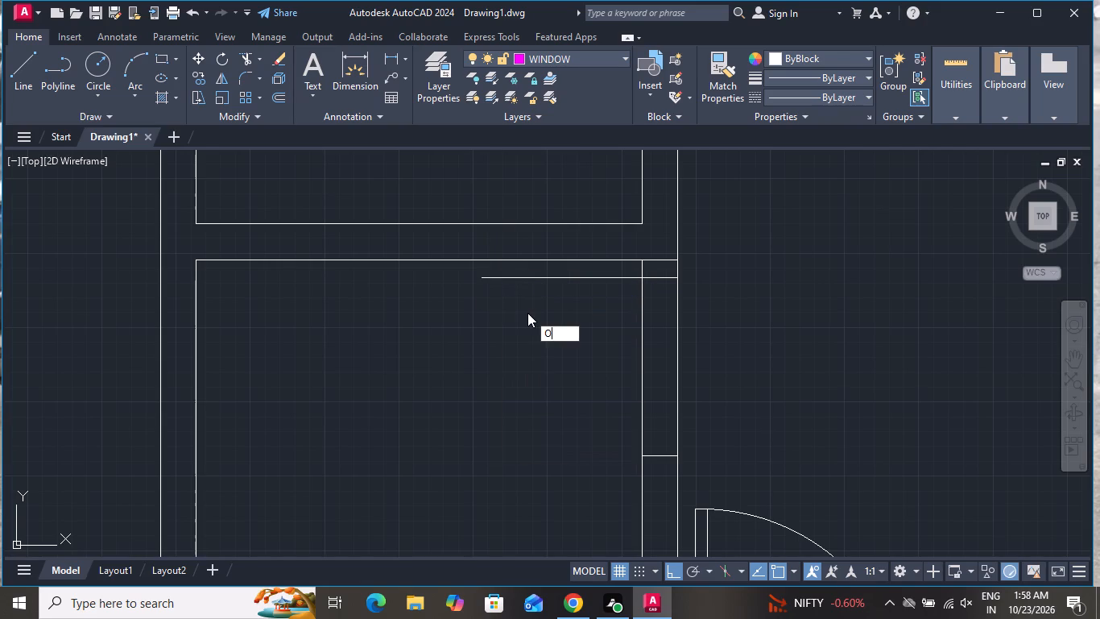
pyautogui.press('space')
pyautogui.press('2')
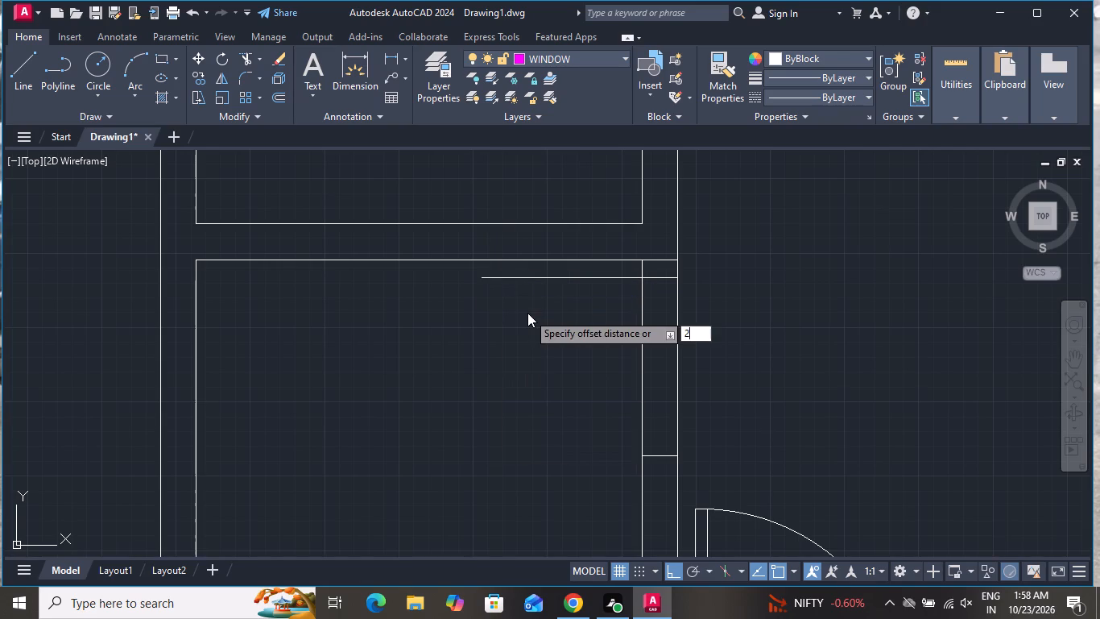
pyautogui.hotkey('shift', '"')
pyautogui.press('Return')
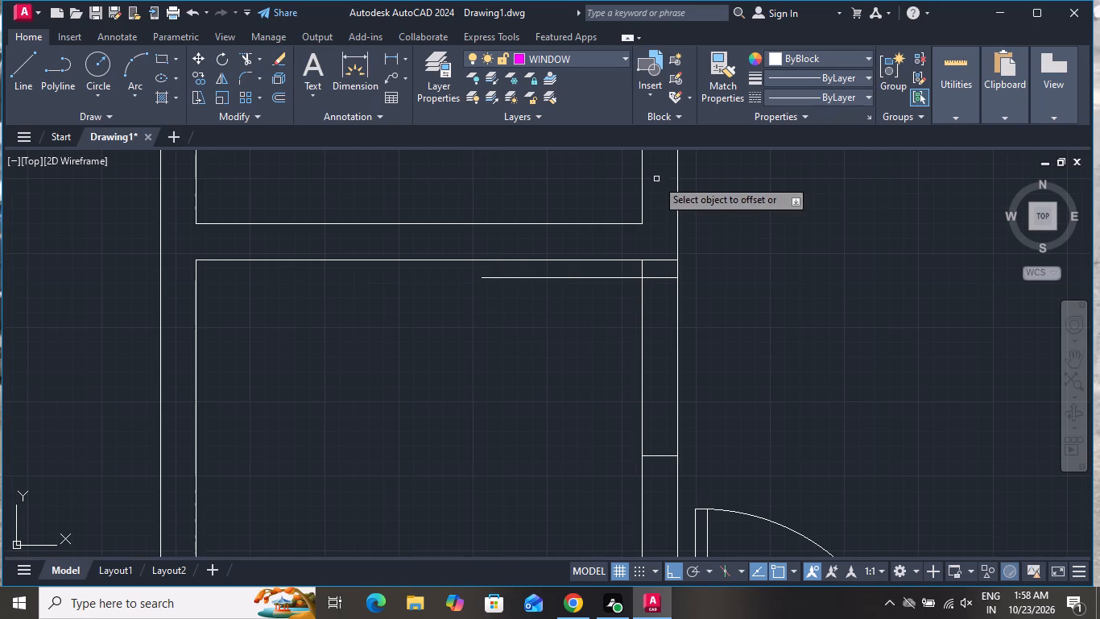
pyautogui.click(615, 278)
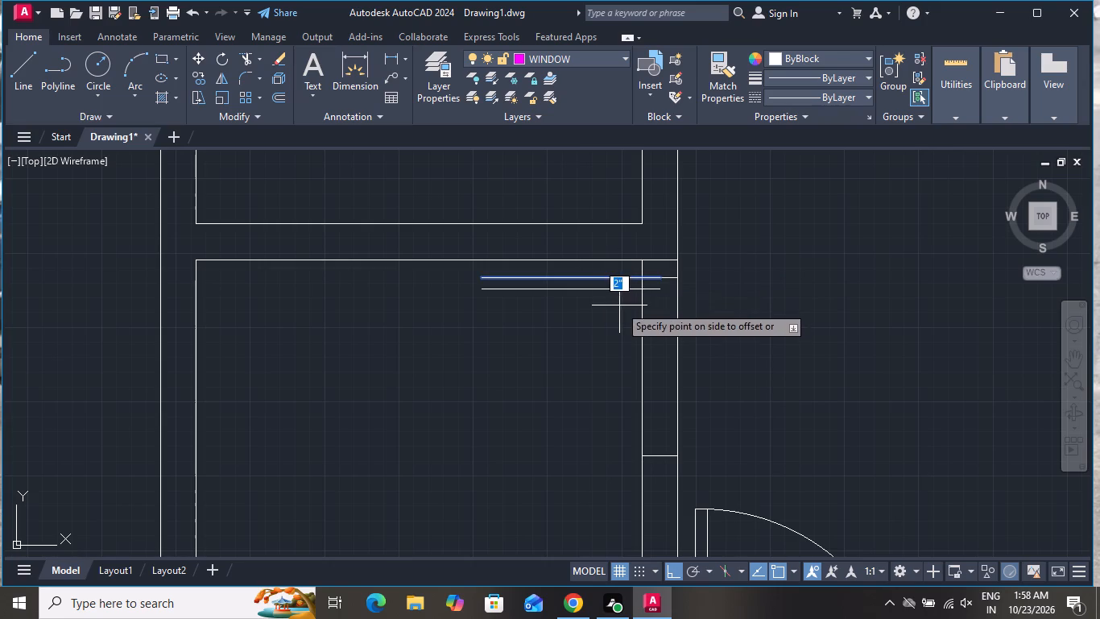
pyautogui.click(622, 305)
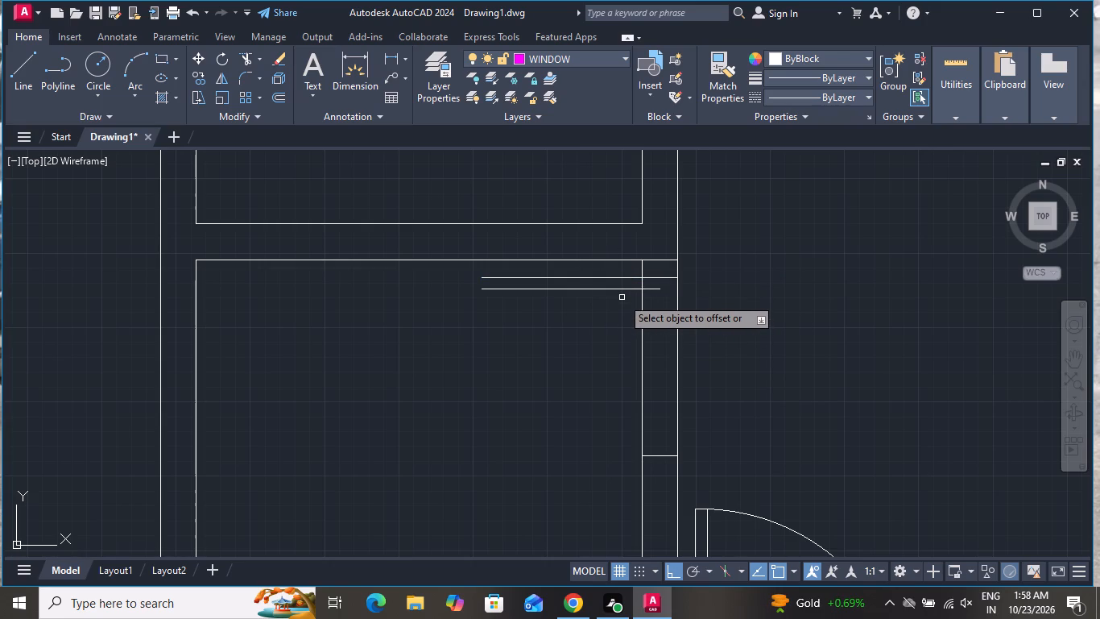
pyautogui.rightClick(555, 0)
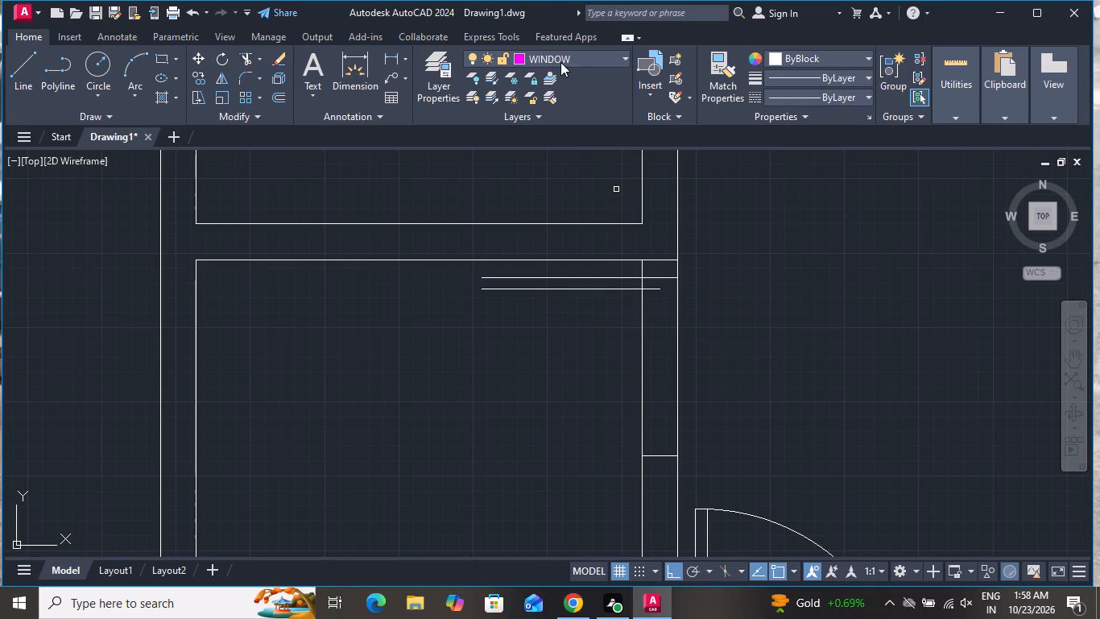
pyautogui.rightClick(543, 167)
pyautogui.click(564, 187)
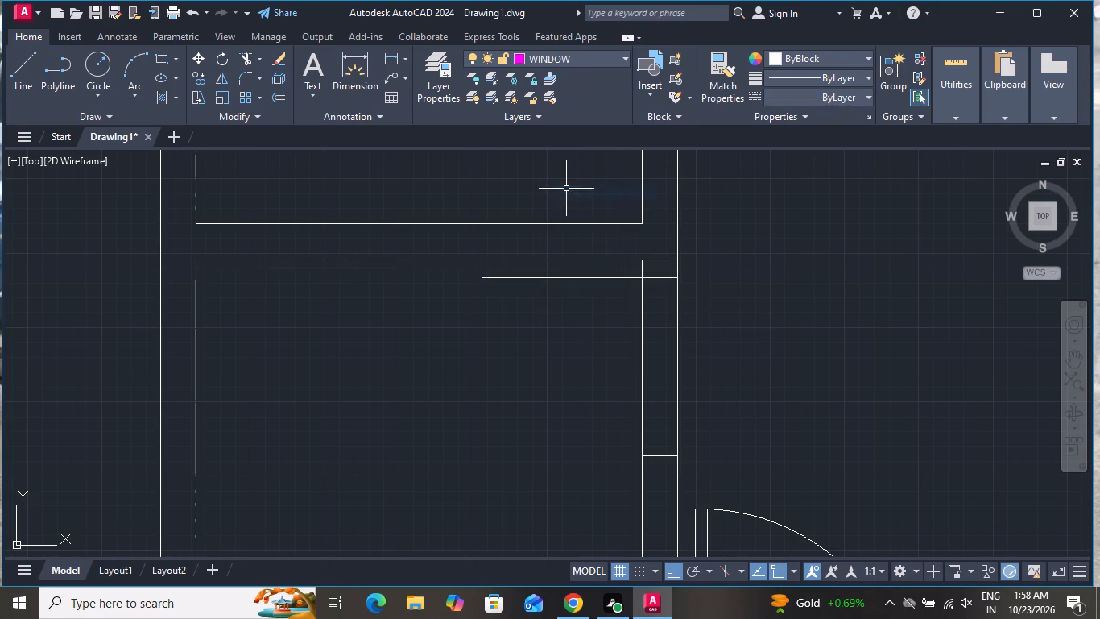
# Draw the door swing as a three-point arc from the lower jamb's midpoint through the leaf's lower left corner to its upper left corner.
pyautogui.press('a')
pyautogui.press('space')
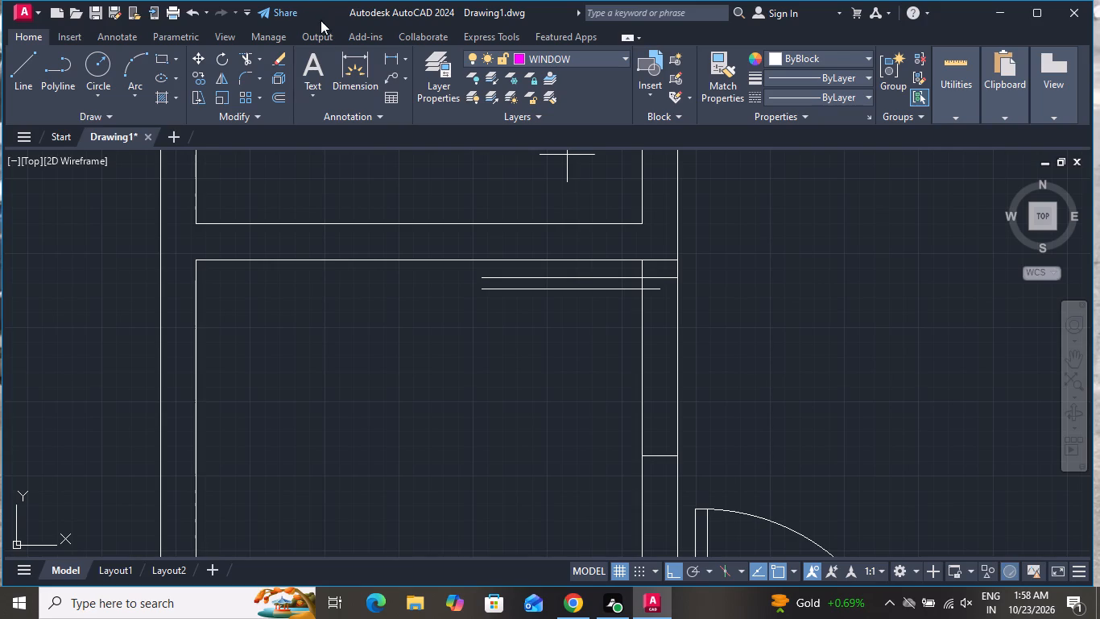
pyautogui.click(663, 458)
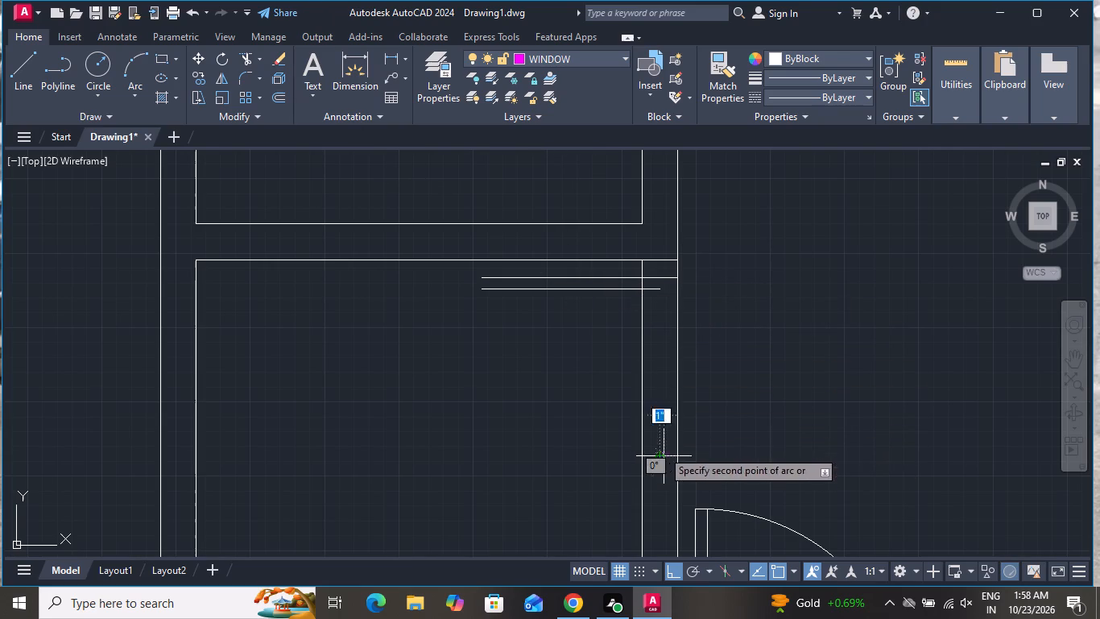
pyautogui.click(480, 286)
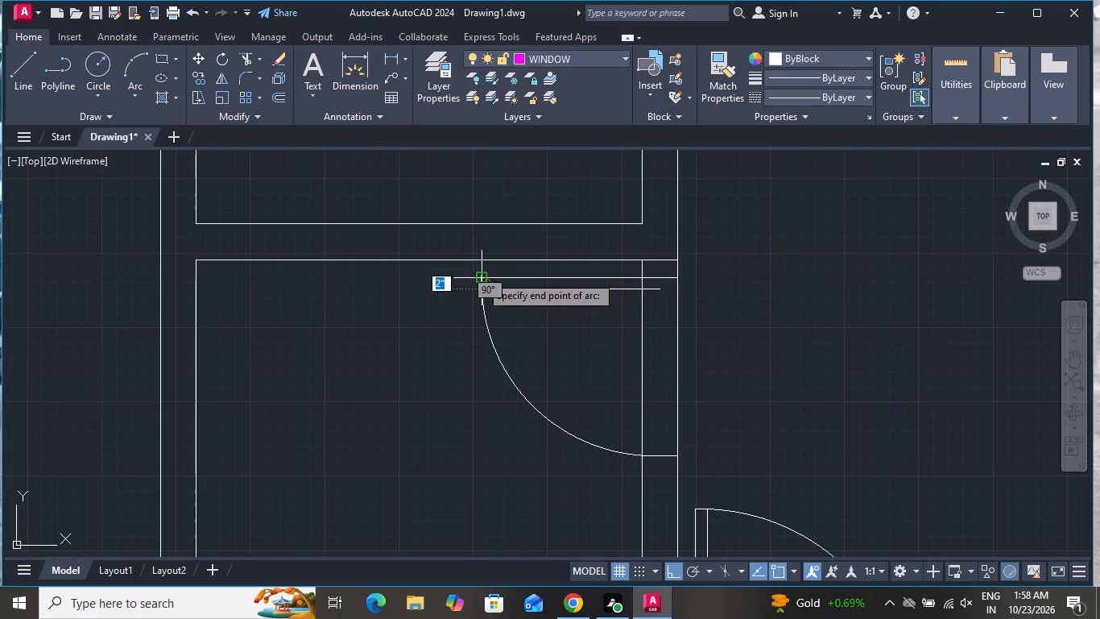
pyautogui.click(485, 275)
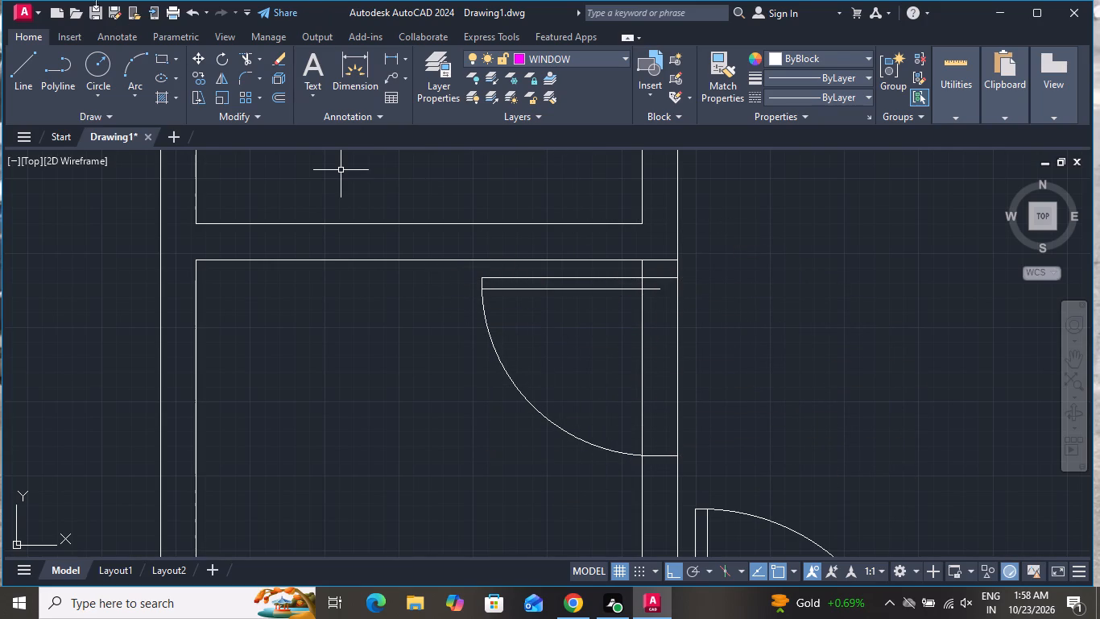
# Draw a 2" vertical line at the hinge end of the horizontal door leaf, joining its lower and upper edges.
pyautogui.click(31, 59)
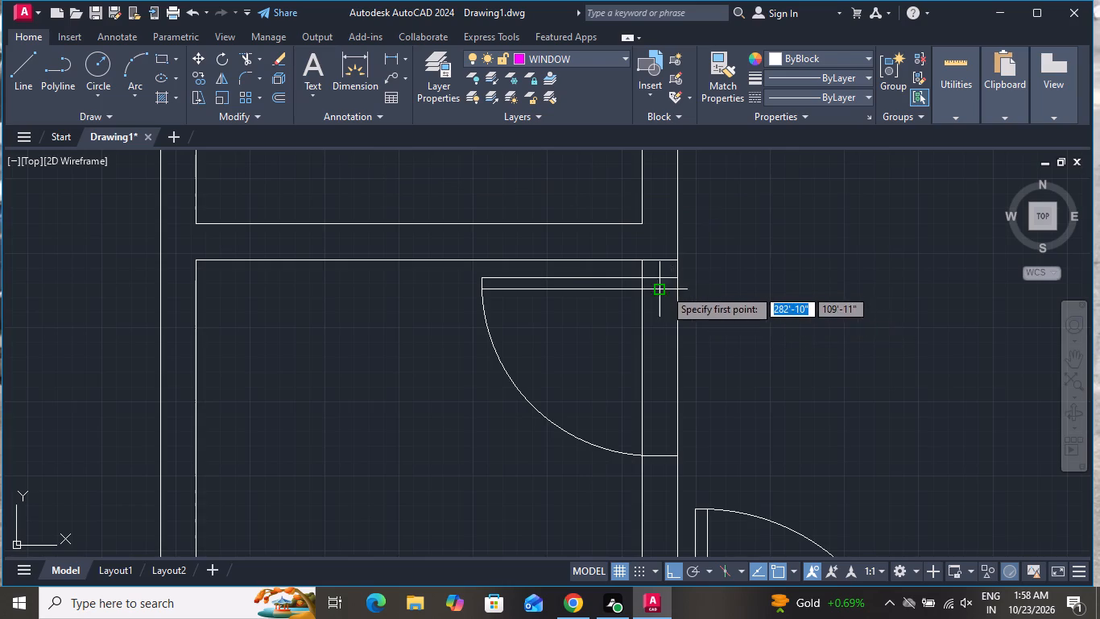
pyautogui.scroll(2, 659, 286)
pyautogui.click(666, 293)
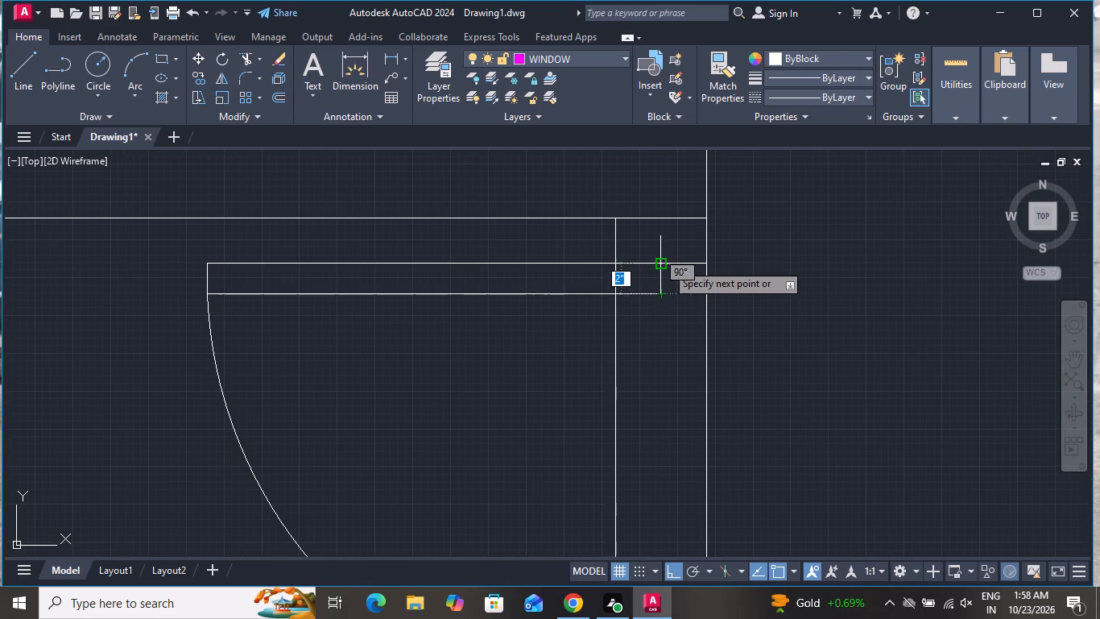
pyautogui.click(665, 258)
pyautogui.rightClick(661, 260)
pyautogui.click(694, 285)
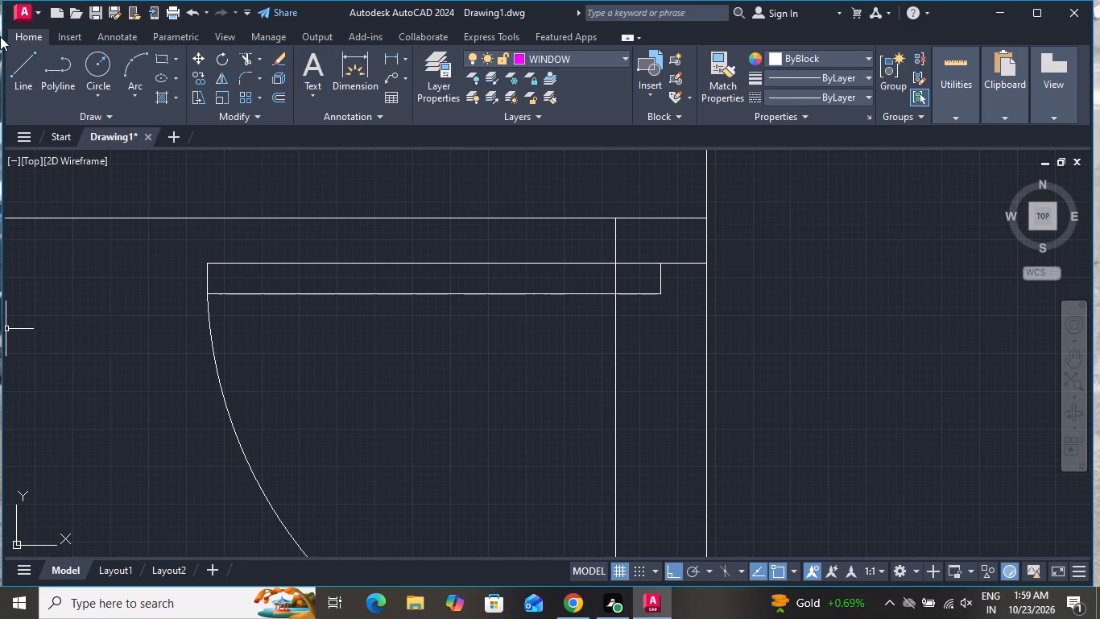
# Trim the upper leaf line between the inner wall face and the leaf's hinge end.
pyautogui.click(242, 53)
pyautogui.scroll(2, 647, 272)
pyautogui.click(647, 271)
pyautogui.click(635, 223)
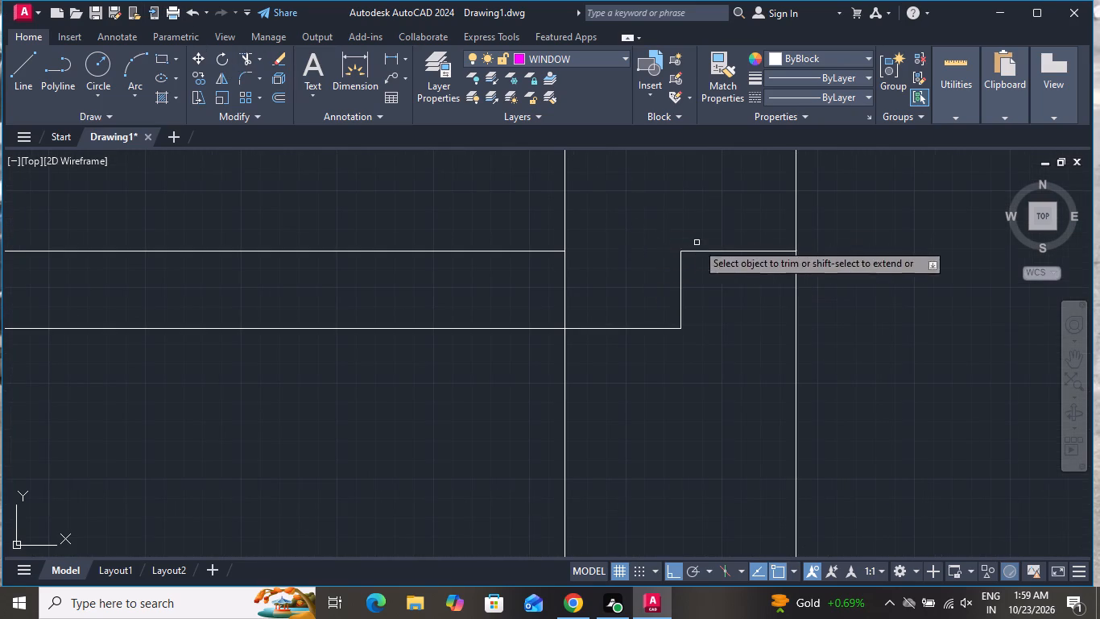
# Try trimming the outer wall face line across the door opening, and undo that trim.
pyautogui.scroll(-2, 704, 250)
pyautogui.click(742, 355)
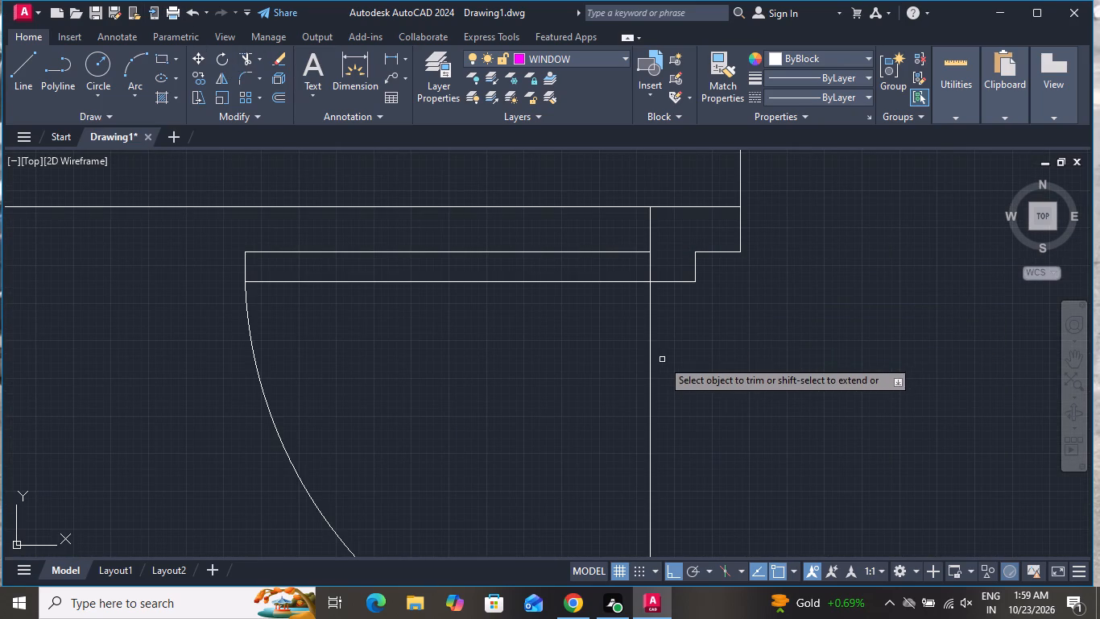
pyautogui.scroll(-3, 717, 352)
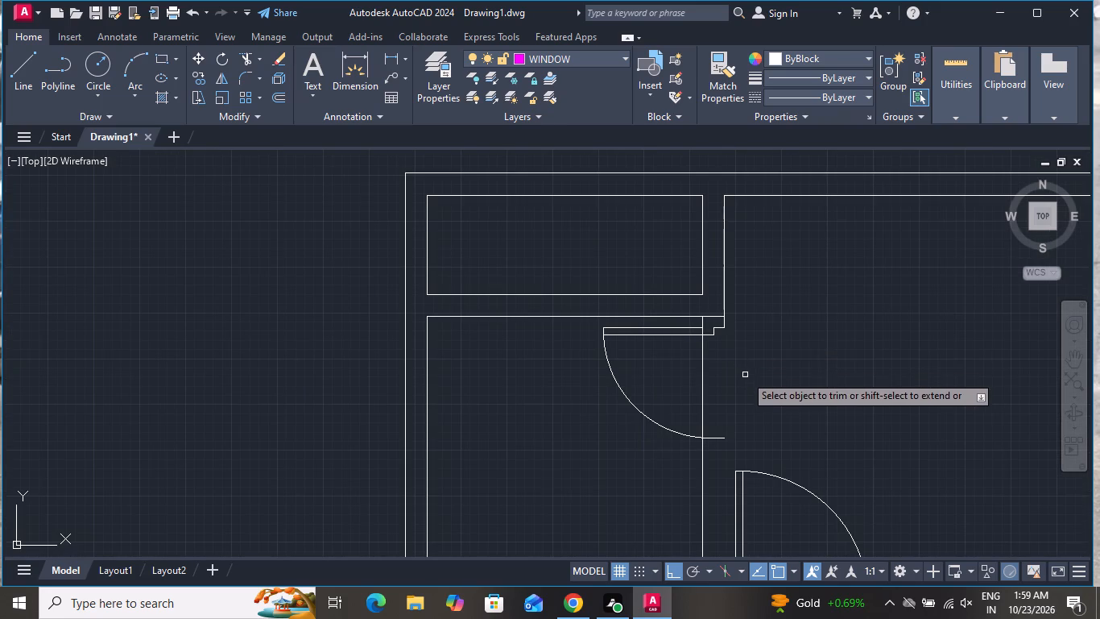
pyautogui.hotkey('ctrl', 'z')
# Trim the inner and outer wall face lines between the jambs to clear the upper door opening.
pyautogui.scroll(-3, 728, 386)
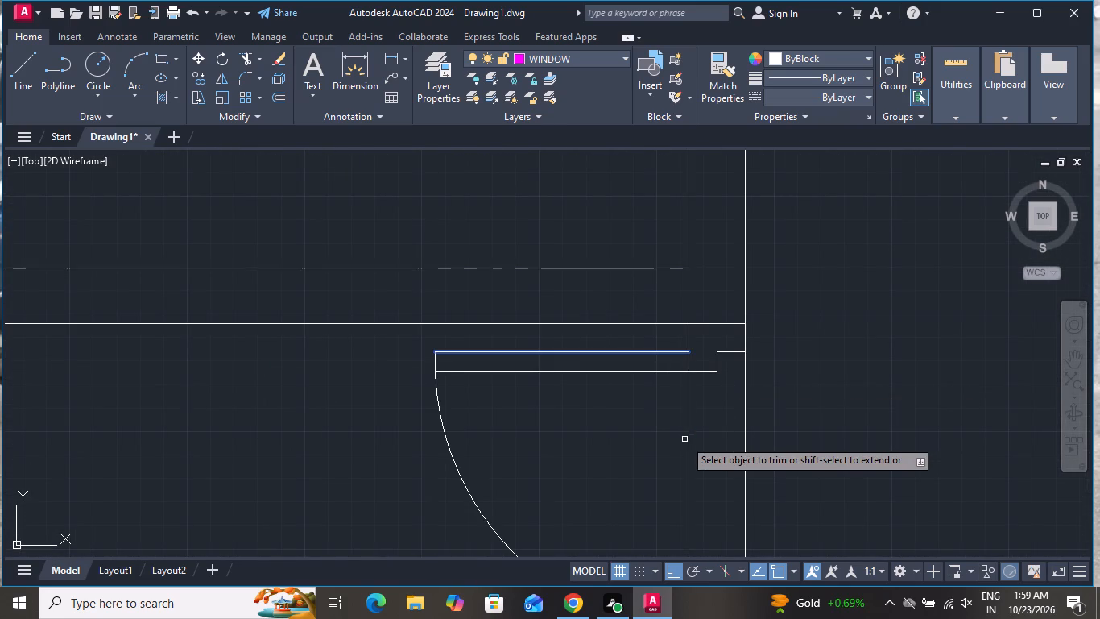
pyautogui.scroll(-2, 692, 422)
pyautogui.click(691, 446)
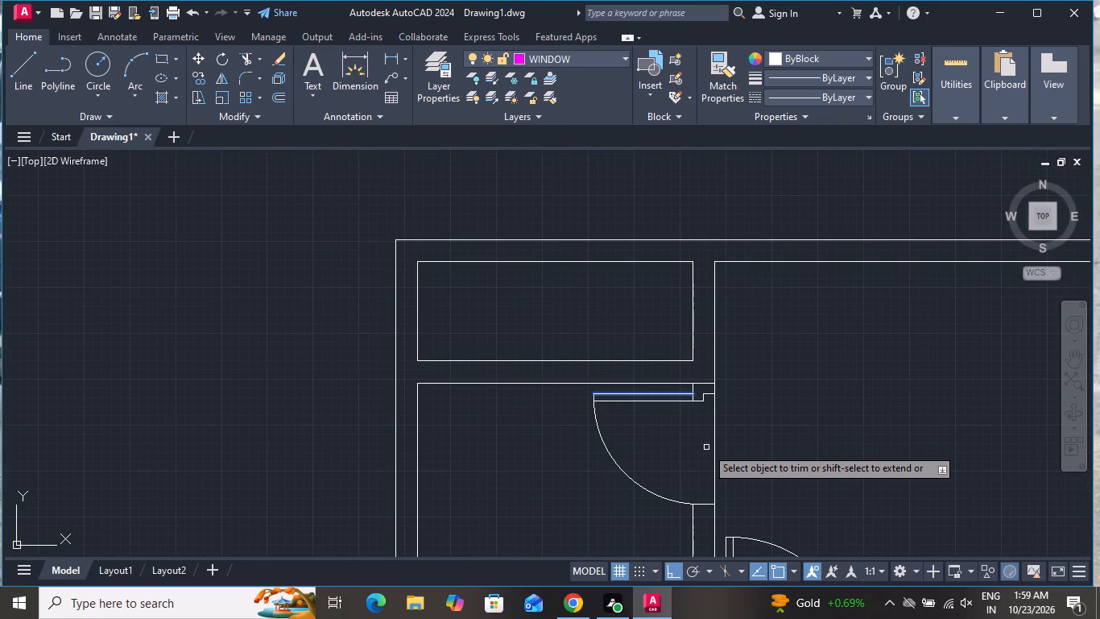
pyautogui.click(715, 441)
pyautogui.scroll(-1, 733, 432)
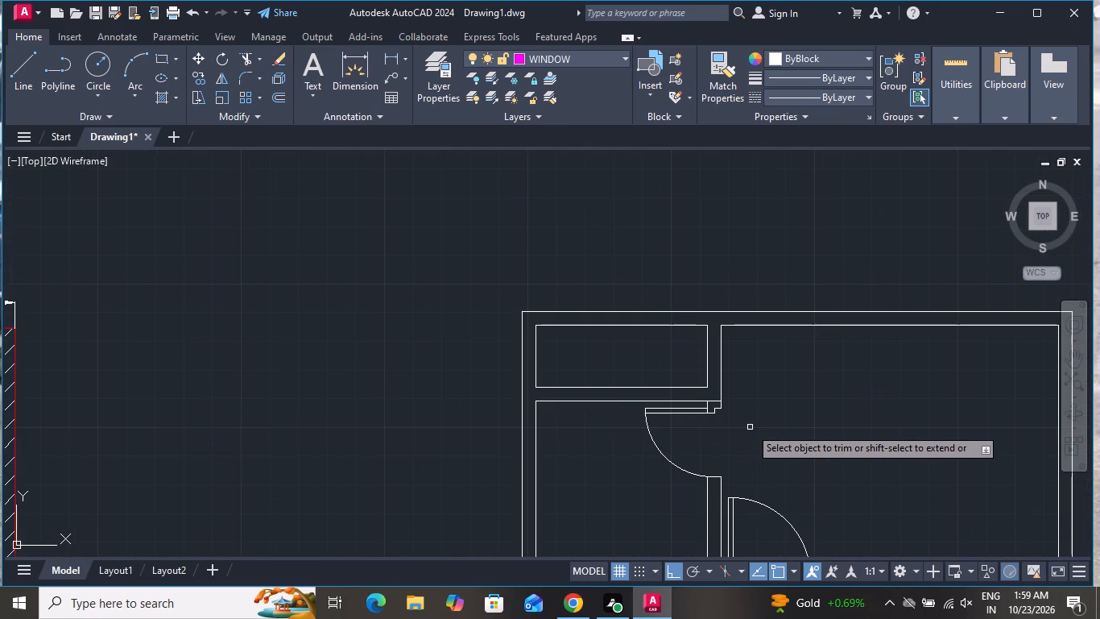
pyautogui.rightClick(750, 427)
pyautogui.click(828, 241)
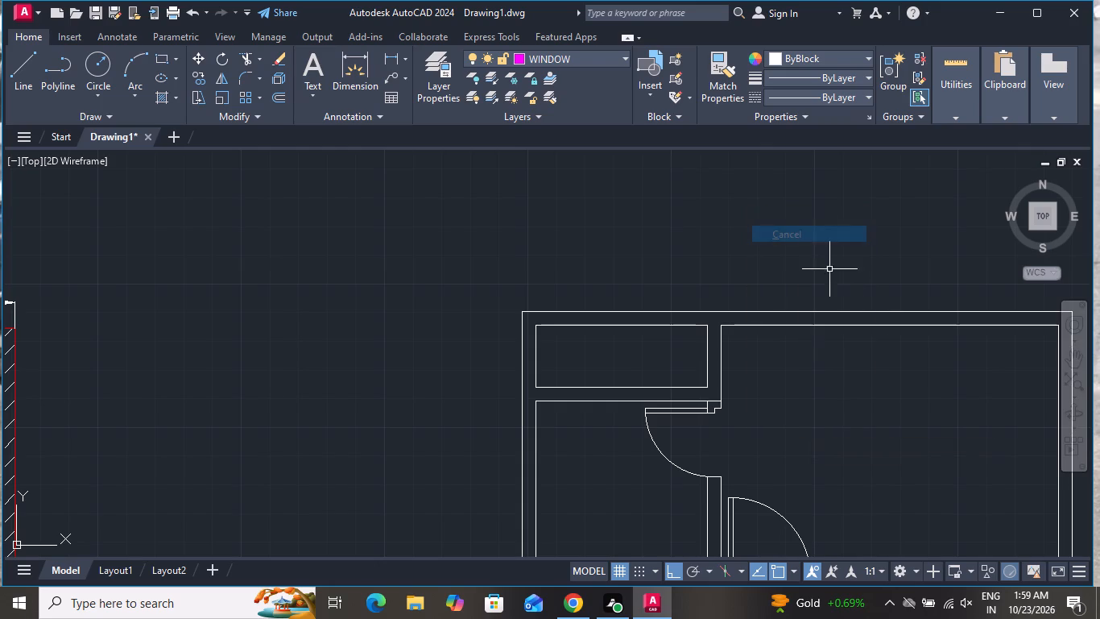
# Draw a 6" vertical line across the wall below the middle room, up from the lower partition's left face.
pyautogui.scroll(-1, 828, 353)
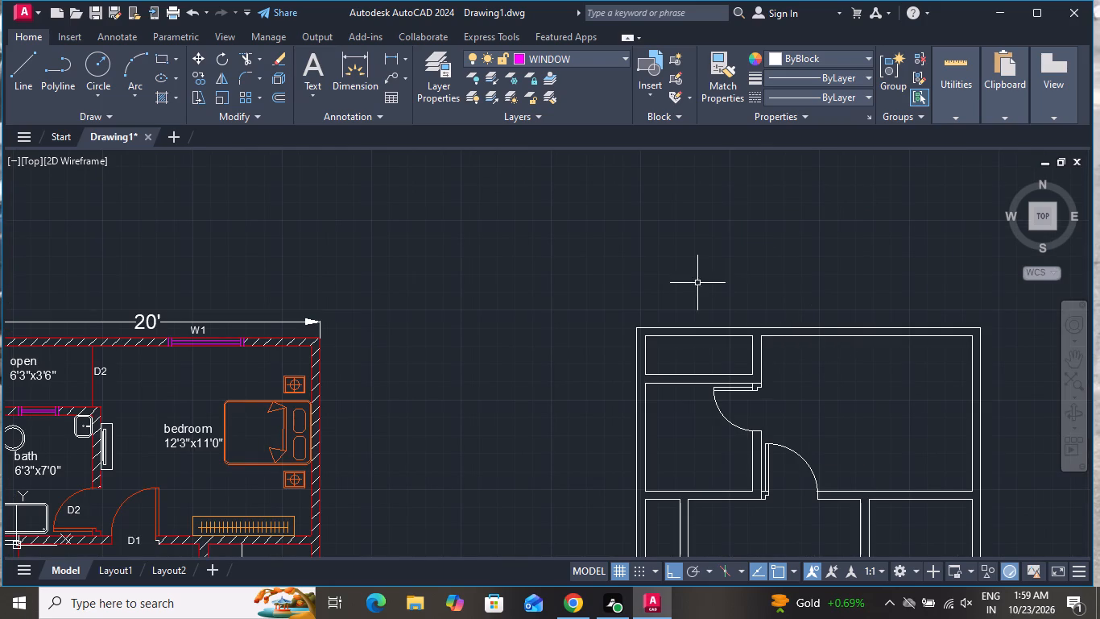
pyautogui.click(19, 71)
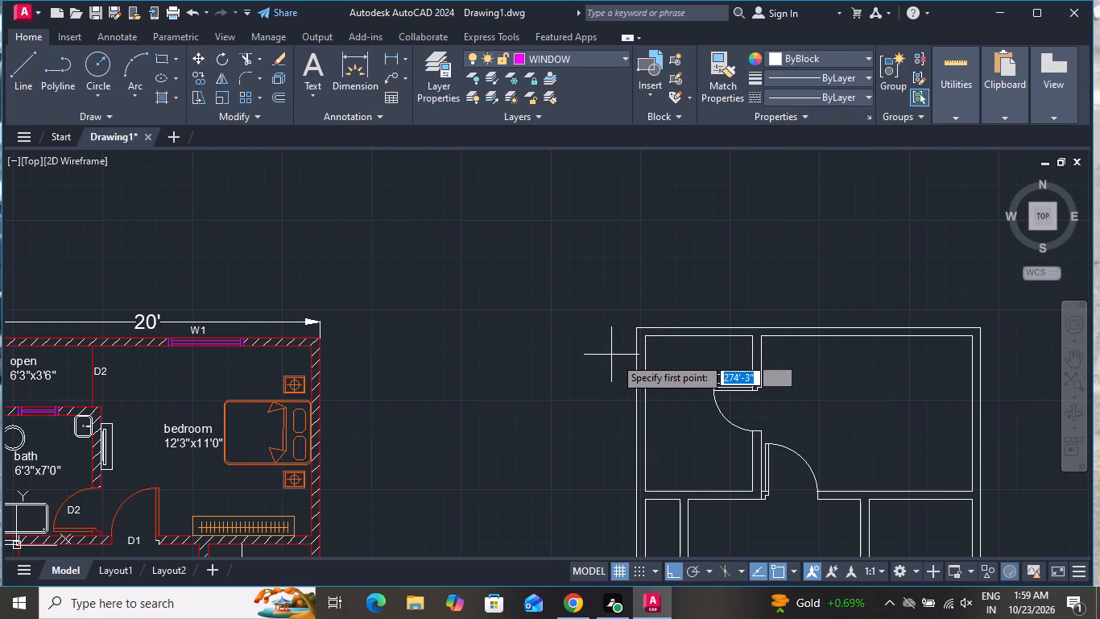
pyautogui.scroll(-2, 741, 459)
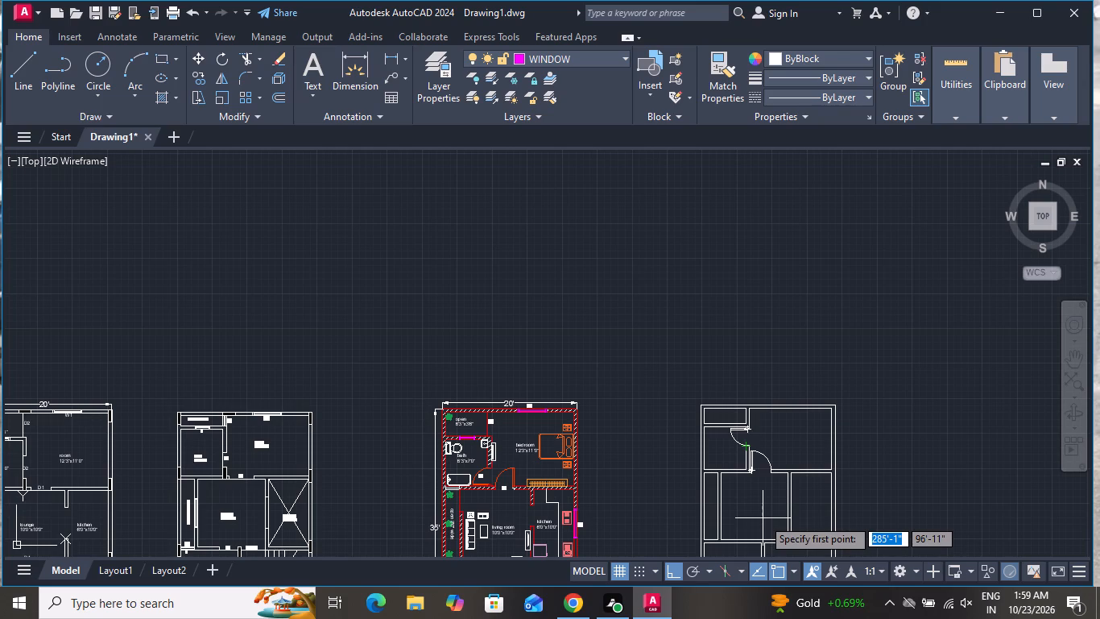
pyautogui.scroll(-1, 752, 409)
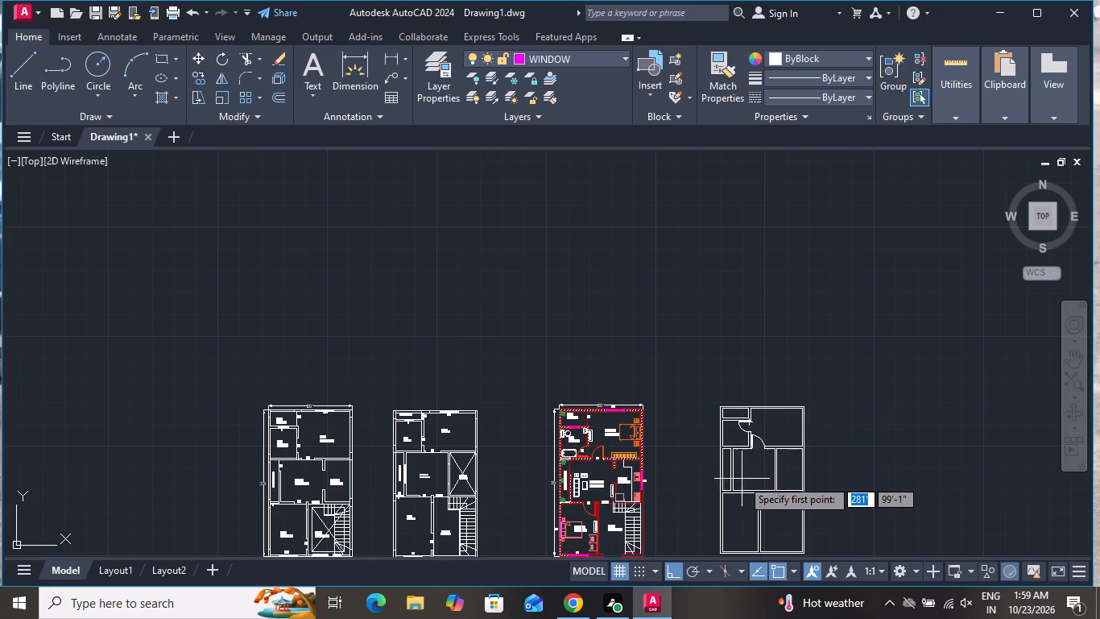
pyautogui.scroll(3, 742, 491)
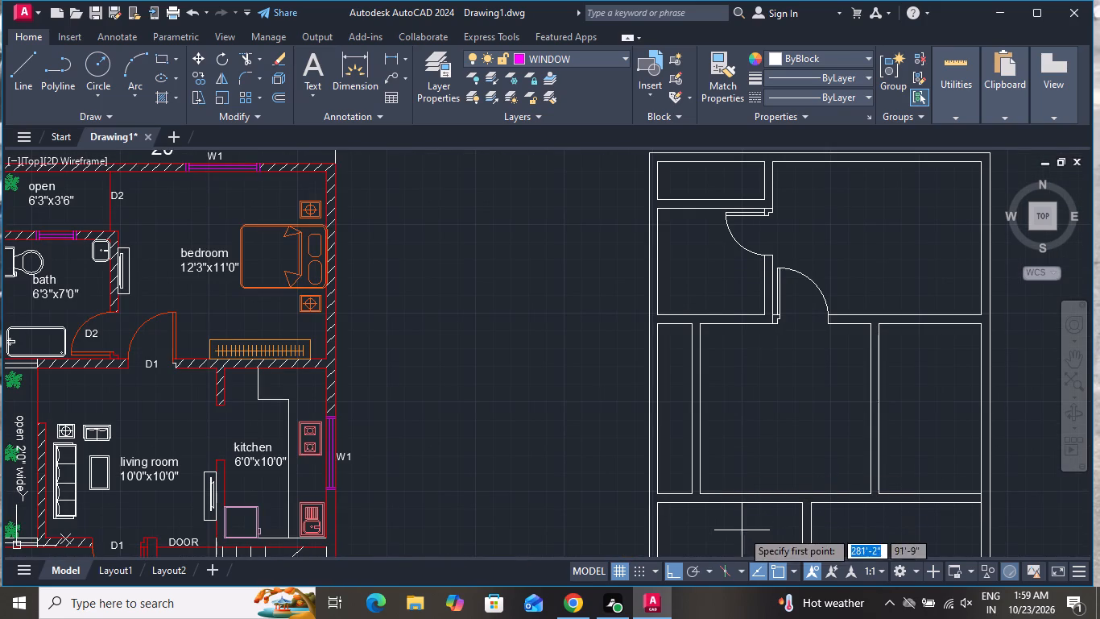
pyautogui.scroll(3, 789, 511)
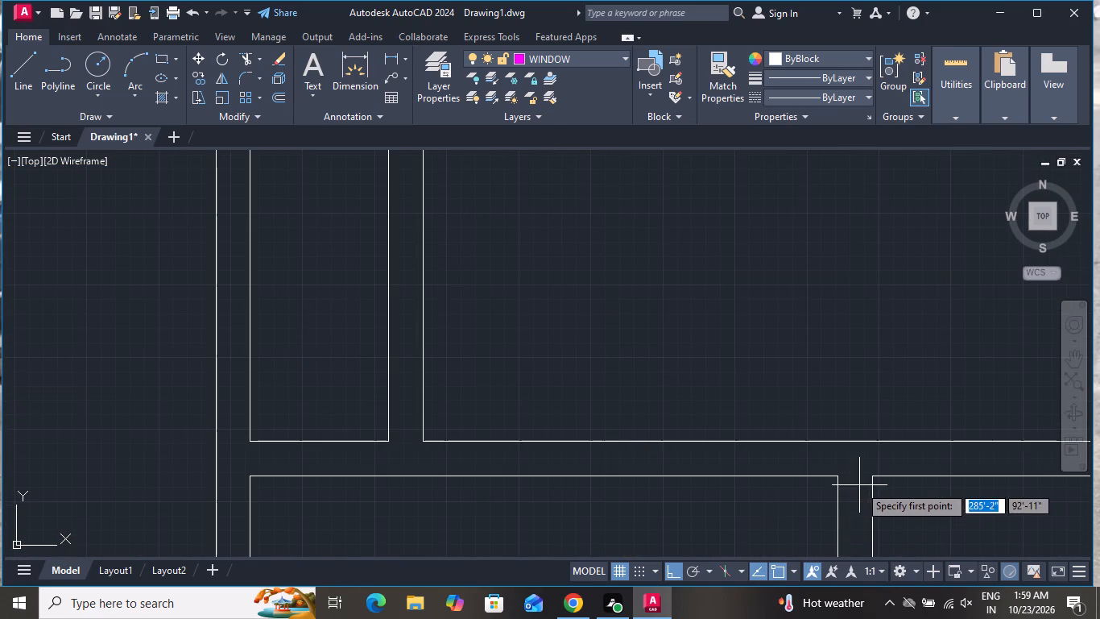
pyautogui.click(841, 472)
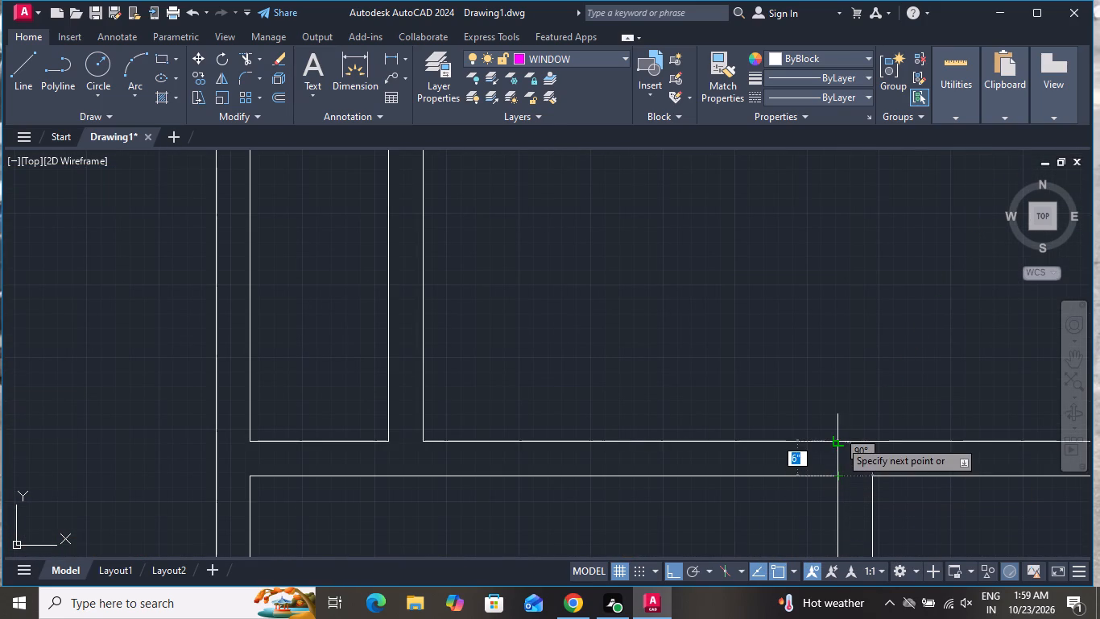
pyautogui.click(840, 439)
pyautogui.rightClick(840, 439)
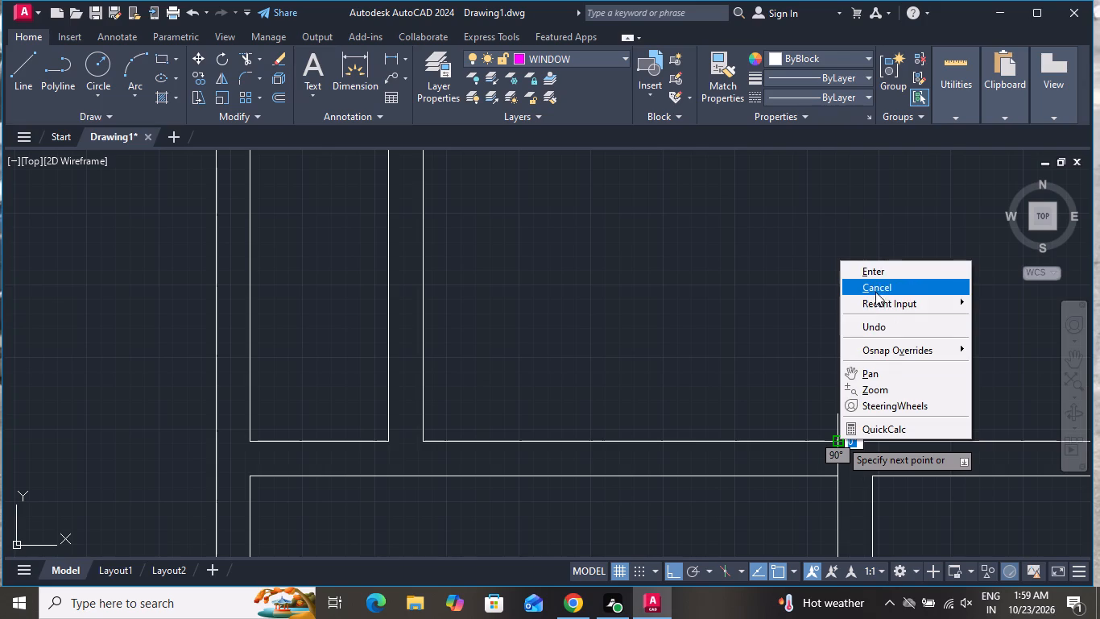
pyautogui.click(875, 284)
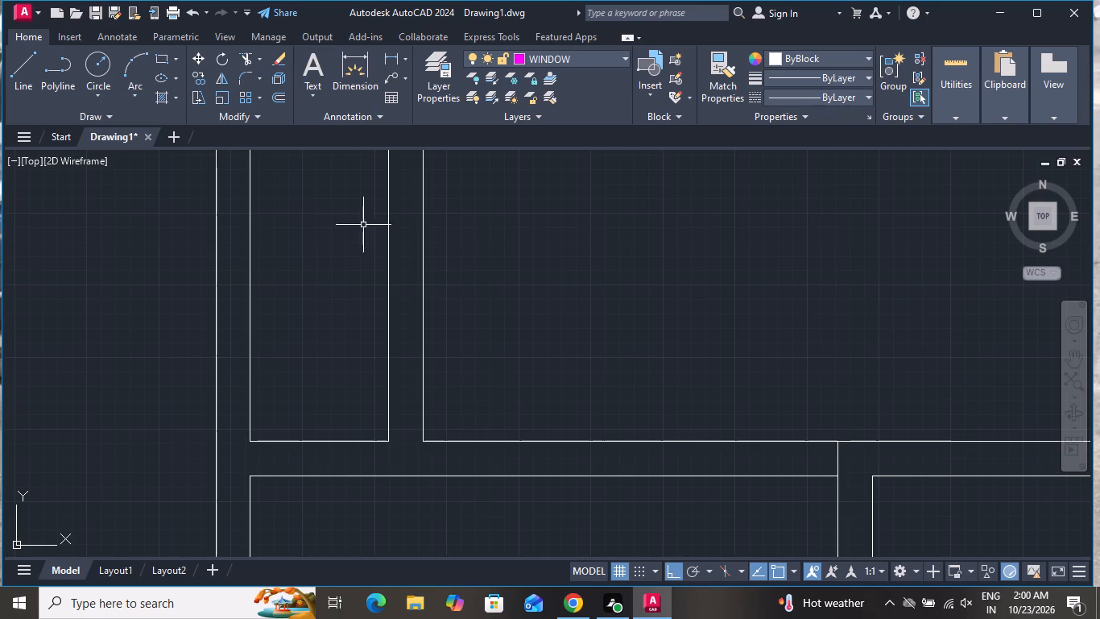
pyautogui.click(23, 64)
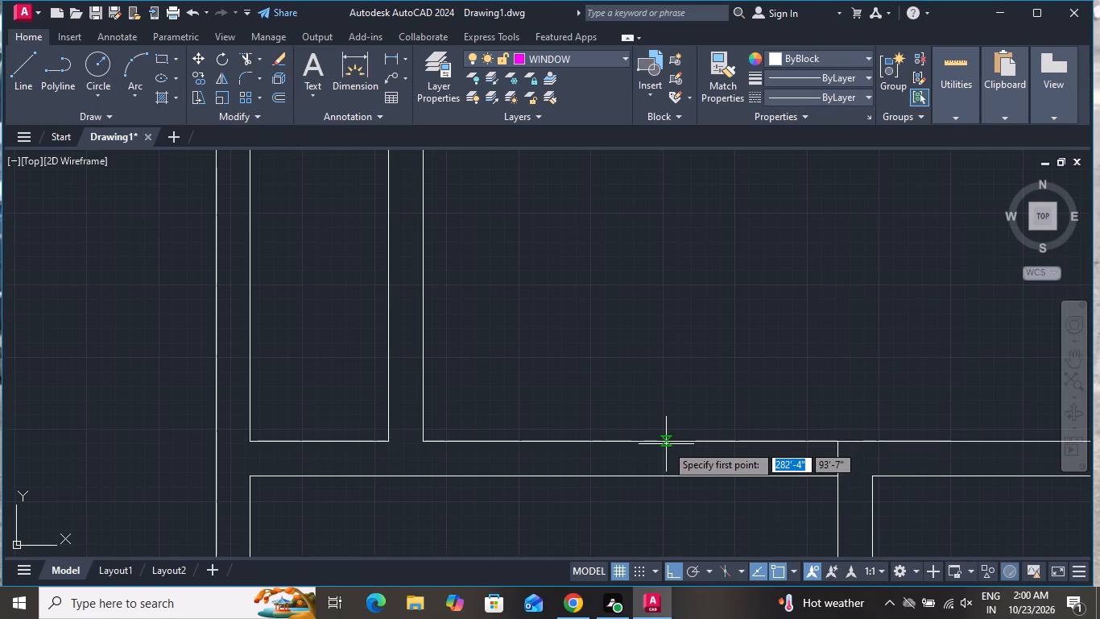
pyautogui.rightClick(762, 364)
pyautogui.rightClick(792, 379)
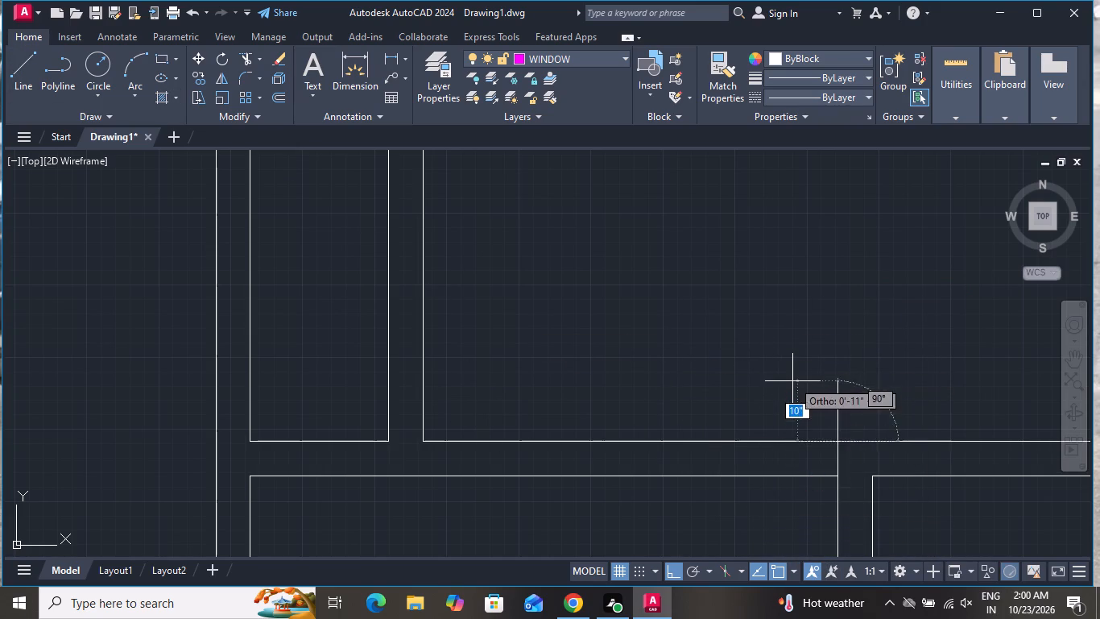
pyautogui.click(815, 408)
# Offset the 6" vertical line 3" to the left to mark the right jamb of the lower left room's door.
pyautogui.press('o')
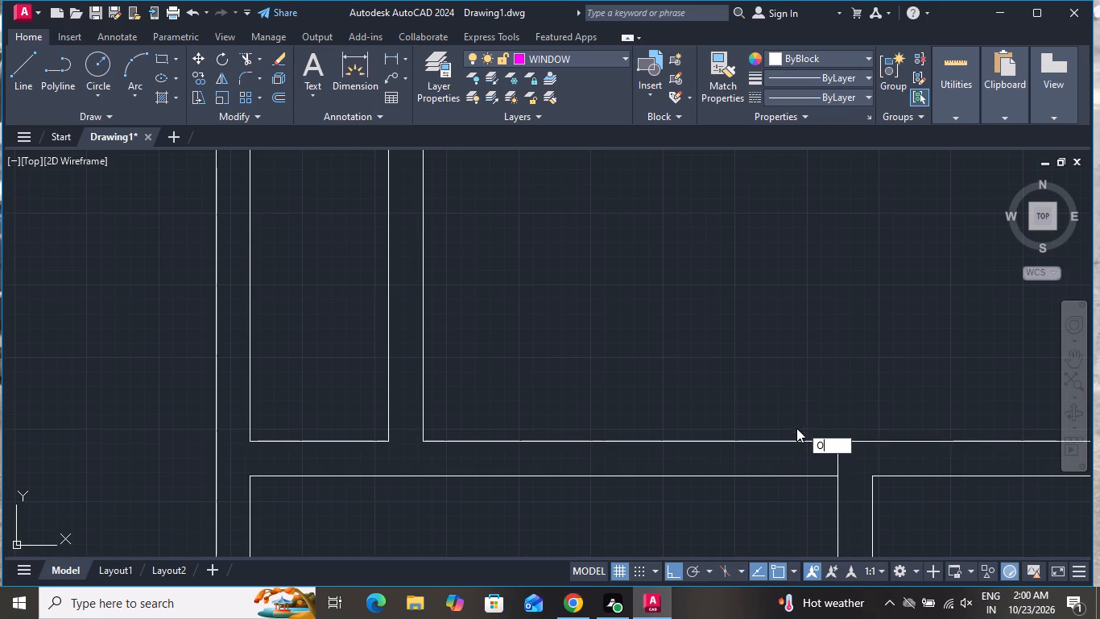
pyautogui.press('space')
pyautogui.press('3')
pyautogui.hotkey('shift', '"')
pyautogui.press('Return')
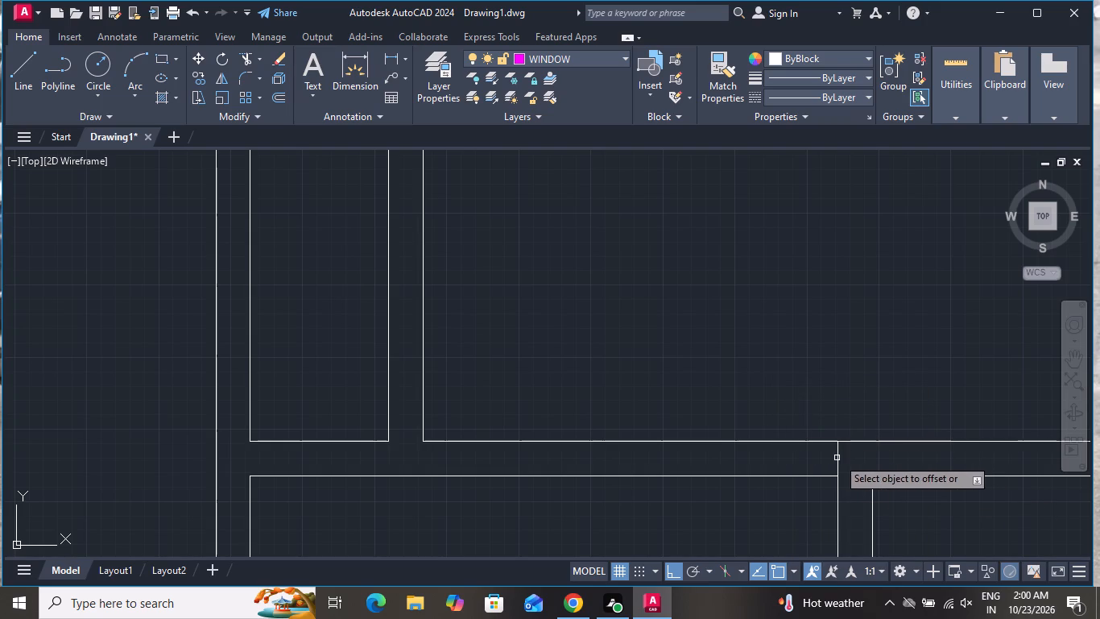
pyautogui.click(839, 458)
pyautogui.click(772, 454)
pyautogui.rightClick(756, 364)
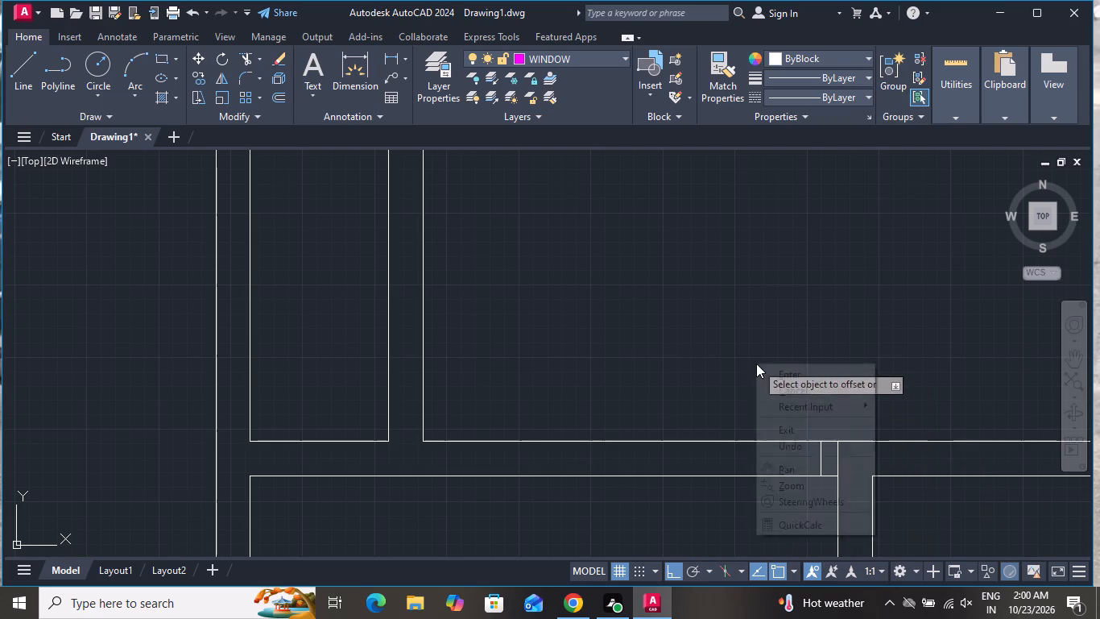
pyautogui.click(771, 384)
# Offset the right jamb line 3' to the left to mark the opening's left jamb.
pyautogui.write('O')
pyautogui.press('space')
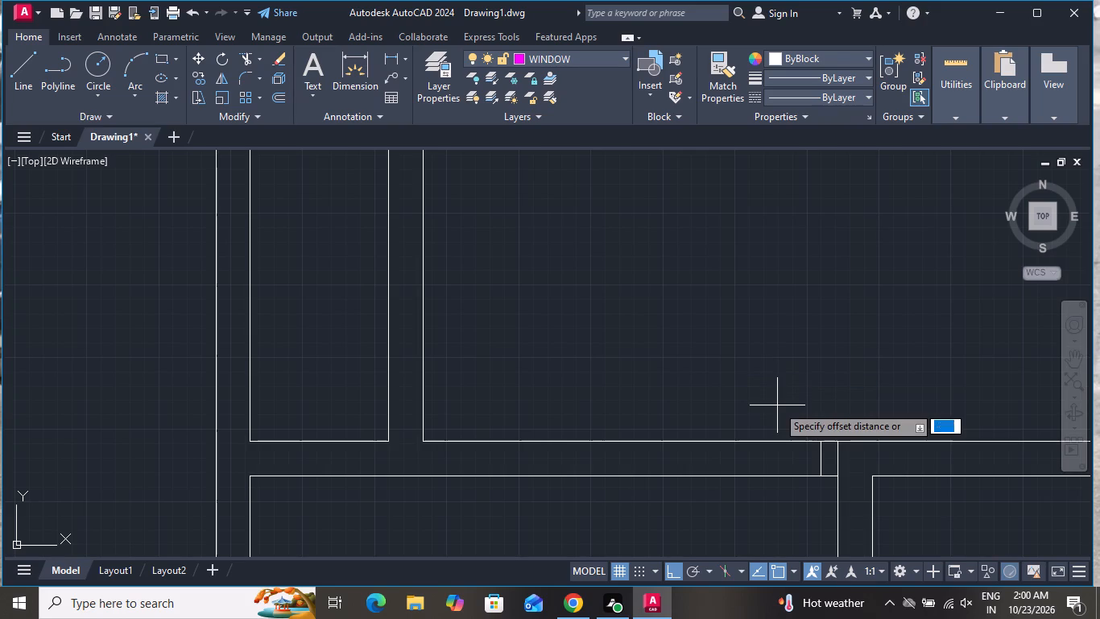
pyautogui.write("3'")
pyautogui.press('Return')
pyautogui.scroll(-1, 777, 392)
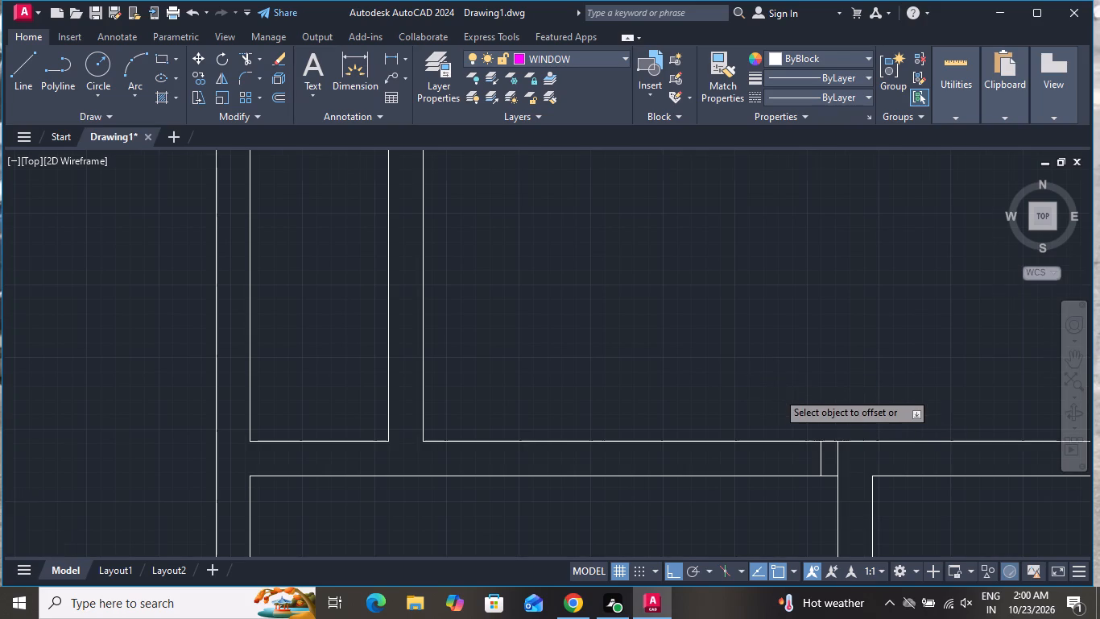
pyautogui.scroll(-1, 777, 392)
pyautogui.scroll(3, 792, 417)
pyautogui.click(792, 417)
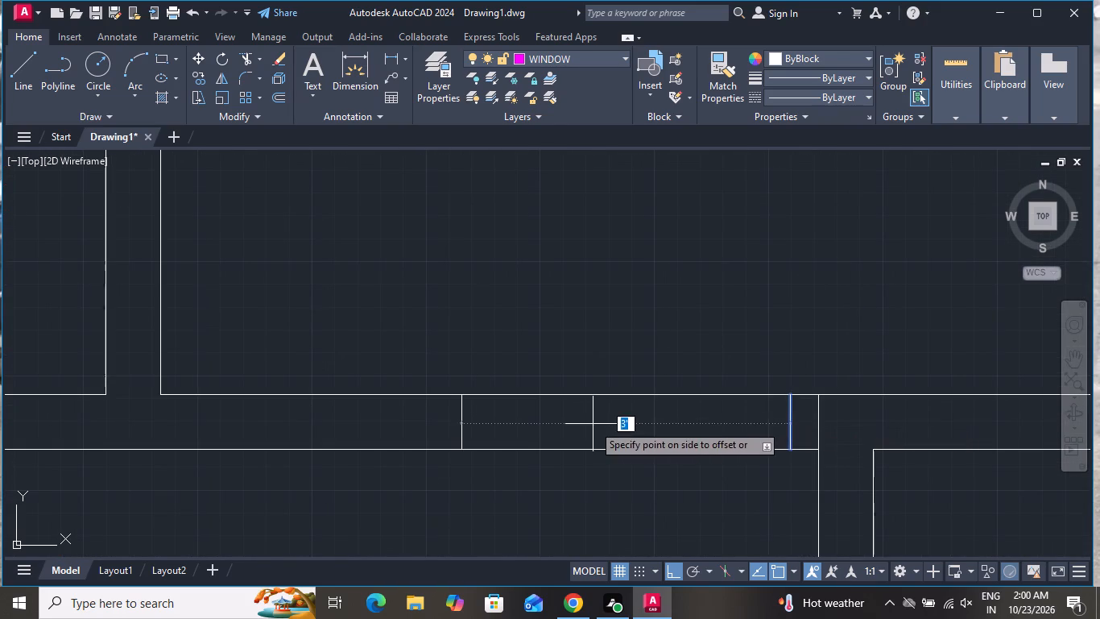
pyautogui.click(593, 424)
pyautogui.scroll(-2, 601, 319)
pyautogui.rightClick(610, 296)
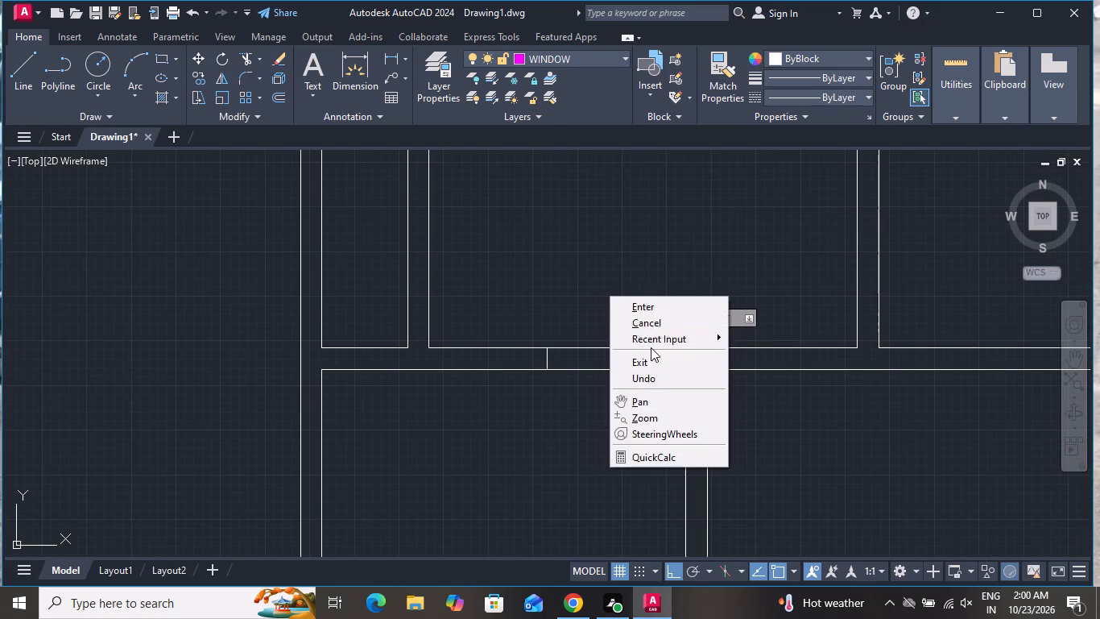
pyautogui.click(655, 326)
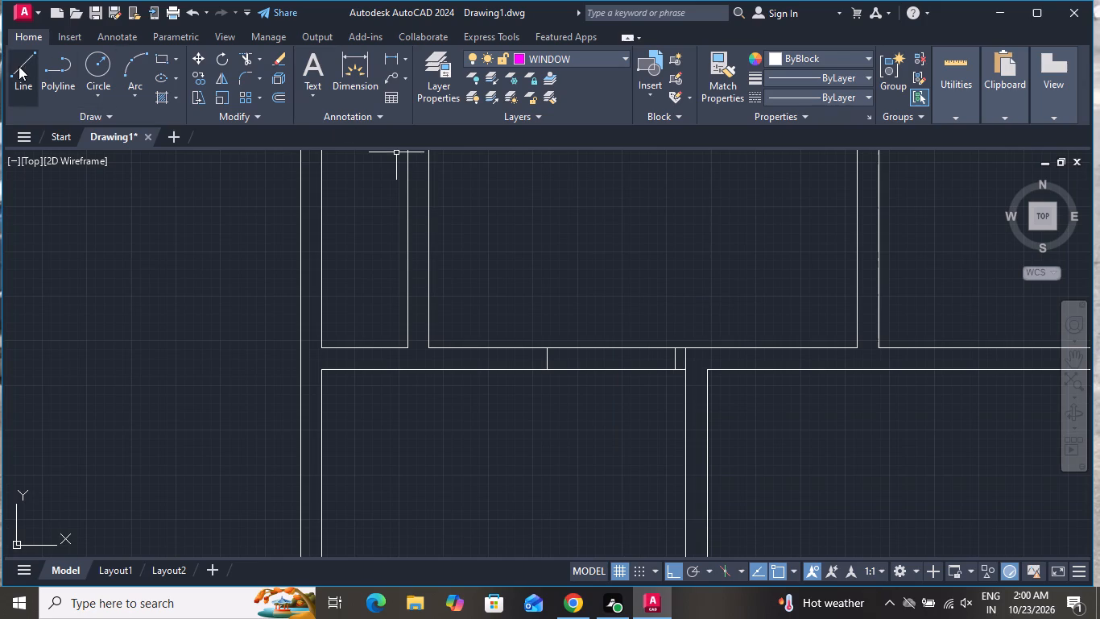
# Draw a 3' vertical door leaf line down into the lower left room from the right jamb's midpoint.
pyautogui.click(19, 66)
pyautogui.scroll(2, 683, 366)
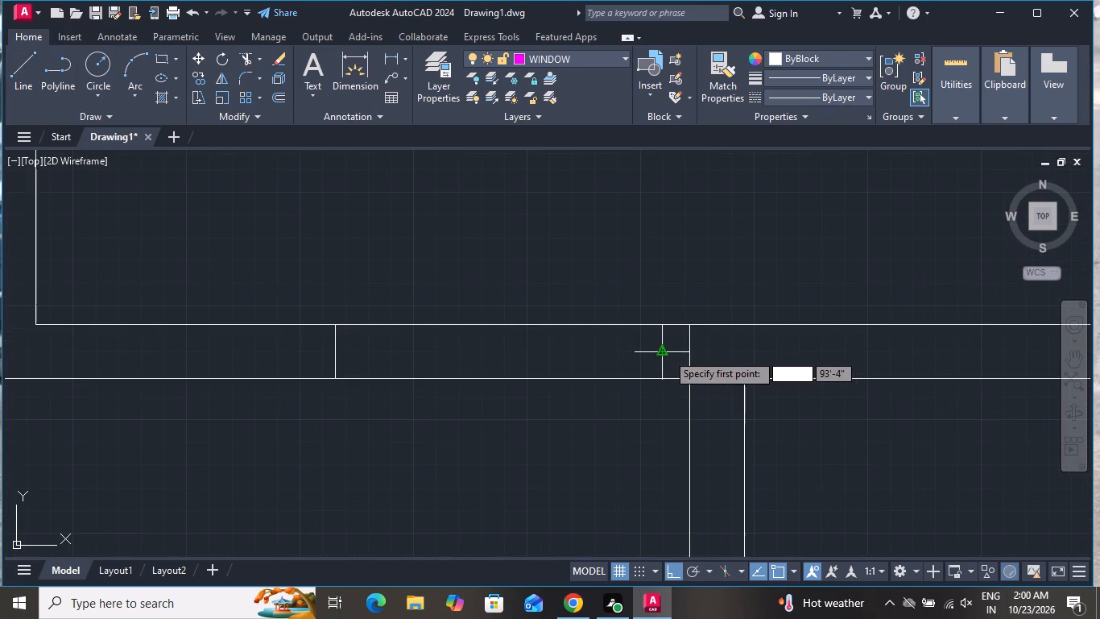
pyautogui.click(667, 351)
pyautogui.scroll(-2, 660, 327)
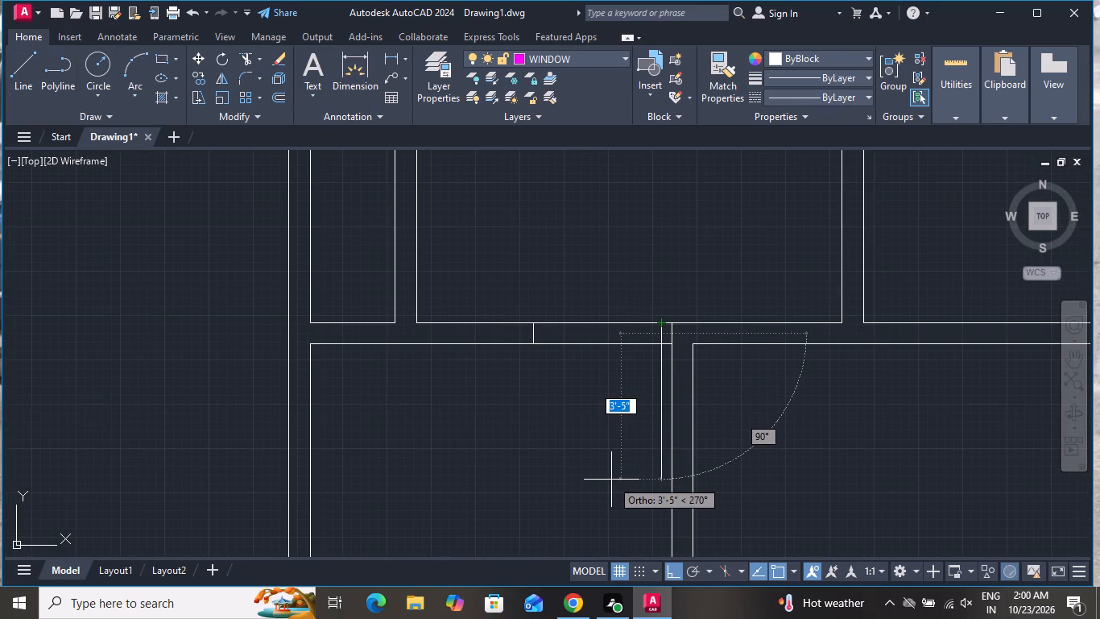
pyautogui.press('3')
pyautogui.press("'")
pyautogui.press('Return')
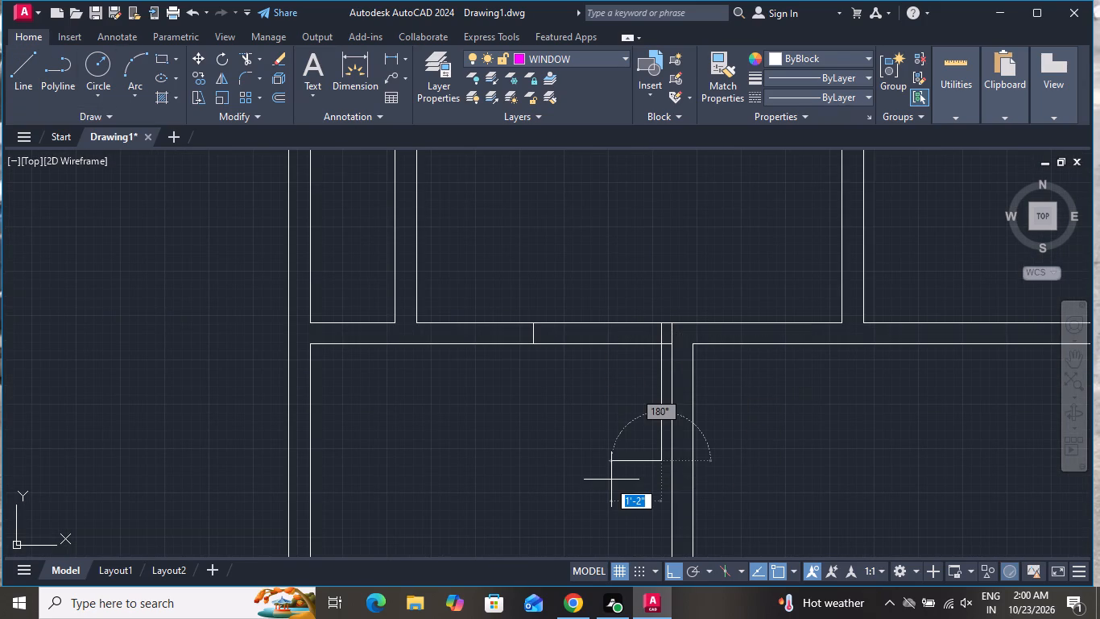
pyautogui.rightClick(611, 480)
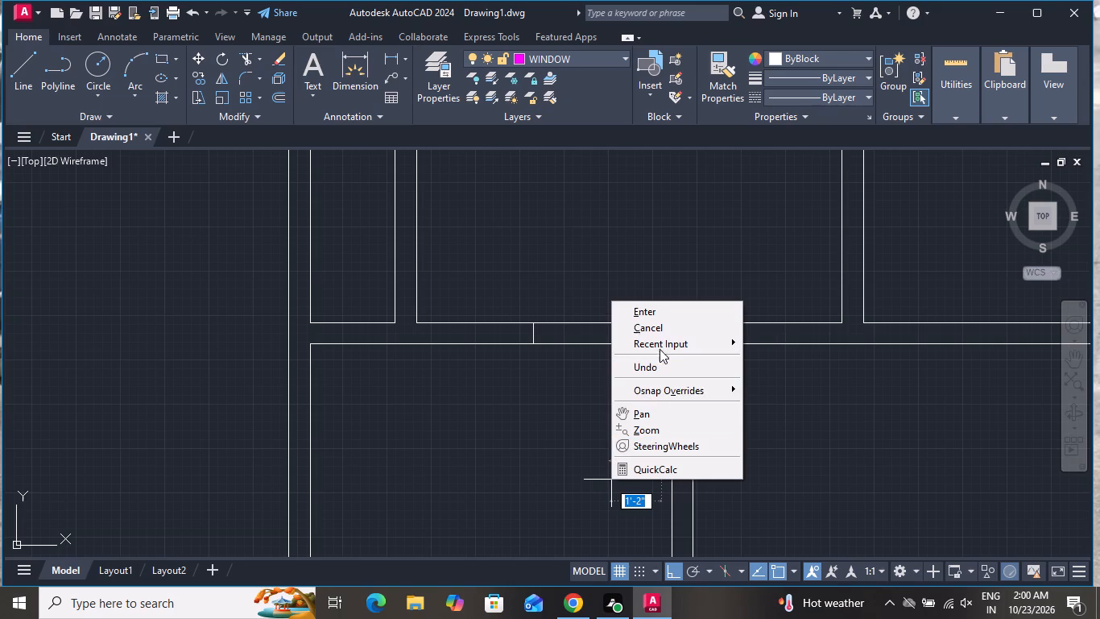
pyautogui.click(659, 329)
# Offset the door leaf line 2" to the left in the lower left room.
pyautogui.write('O')
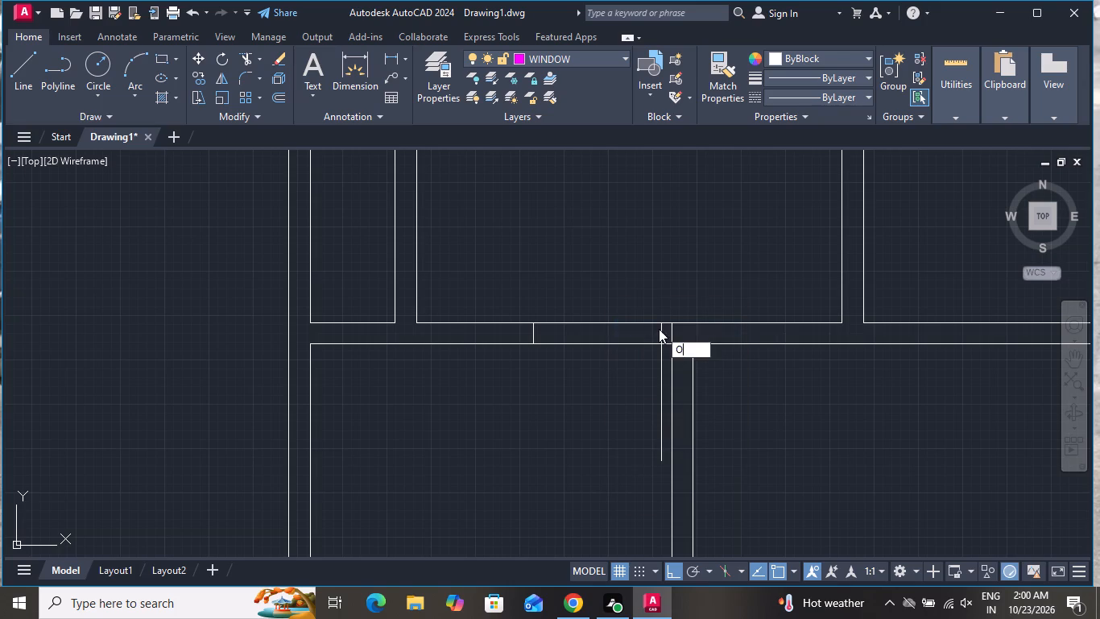
pyautogui.press('space')
pyautogui.press('2')
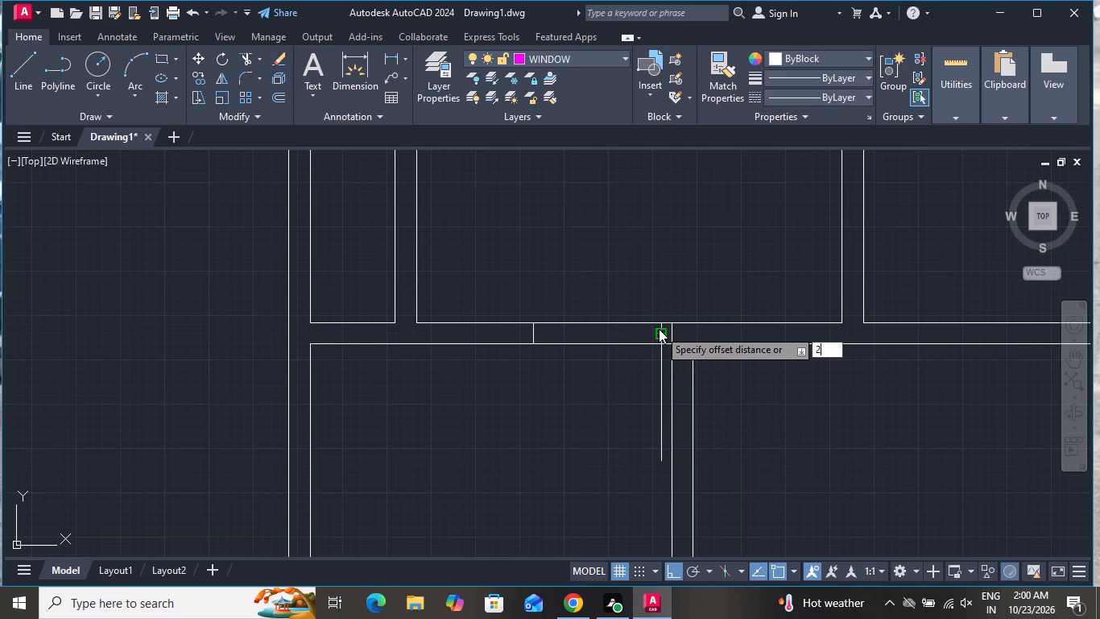
pyautogui.hotkey('shift', '"')
pyautogui.press('Return')
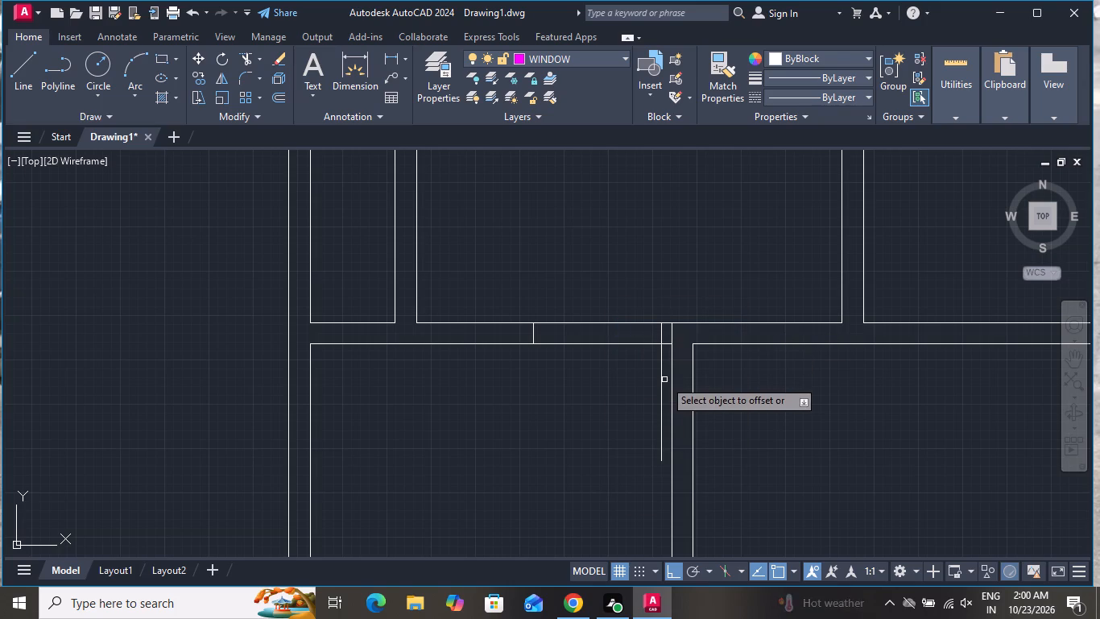
pyautogui.click(662, 387)
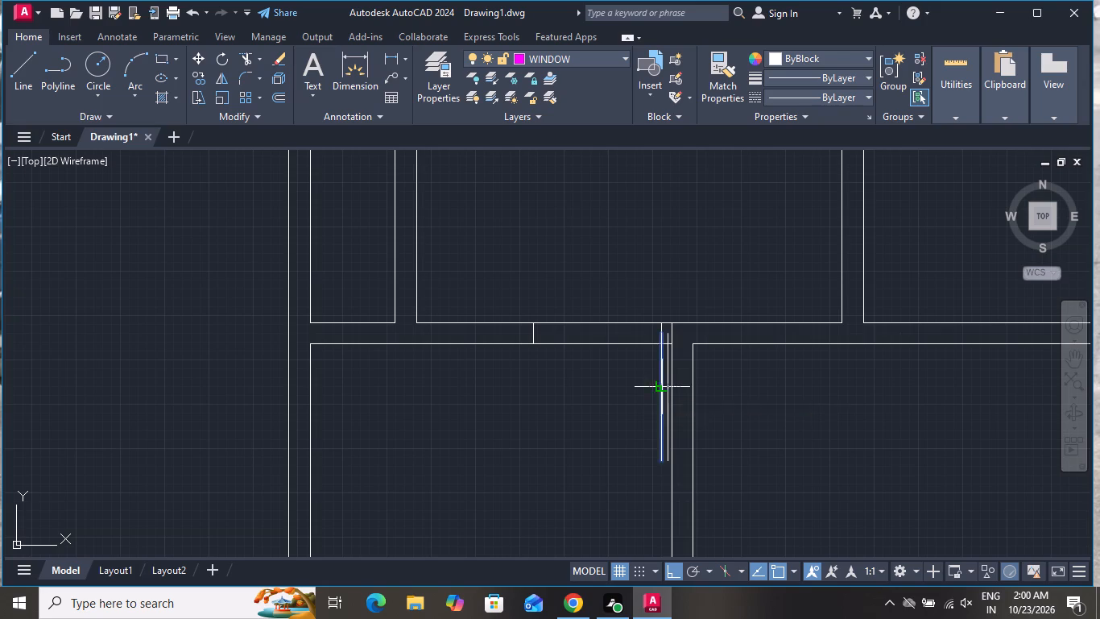
pyautogui.click(607, 397)
pyautogui.rightClick(607, 397)
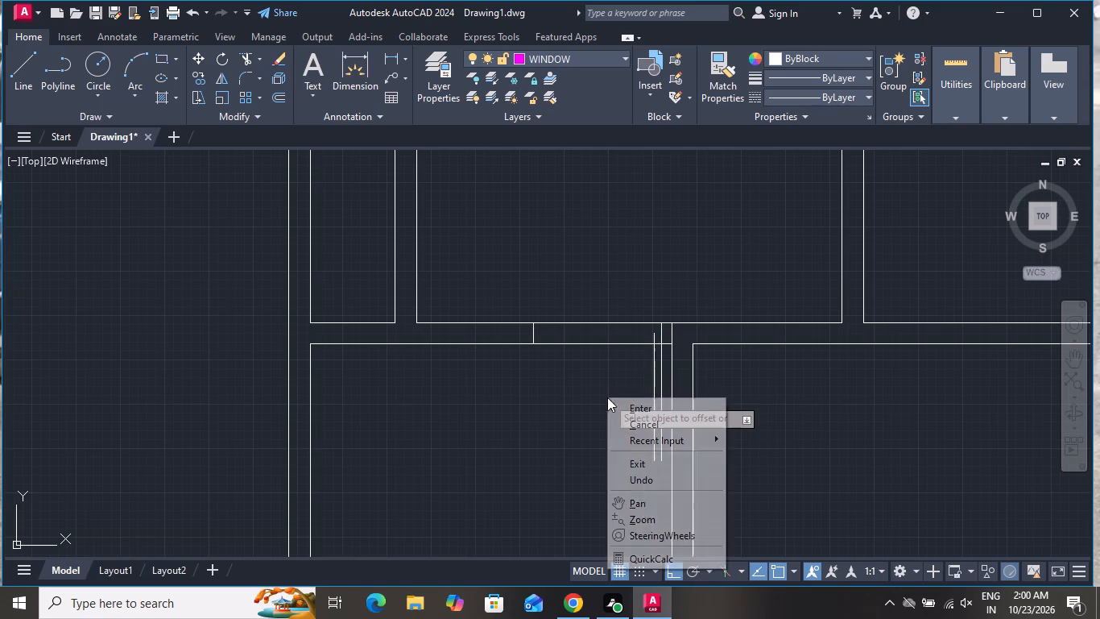
pyautogui.click(651, 423)
# Draw the door swing as a three-point arc from the left jamb's midpoint through the lower ends of both leaf lines.
pyautogui.write('A')
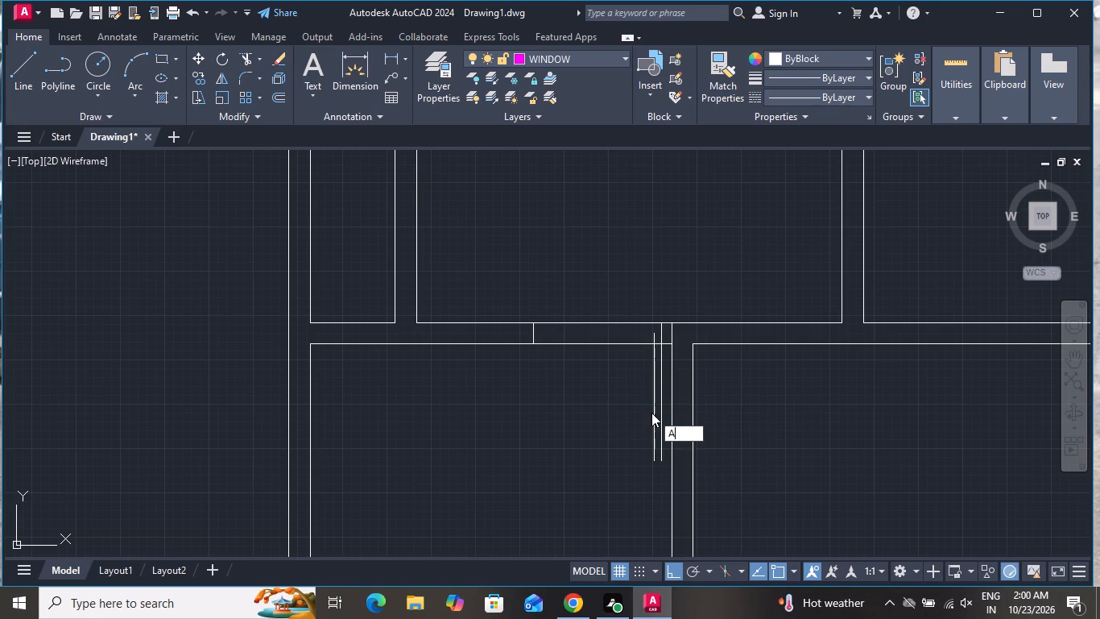
pyautogui.press('space')
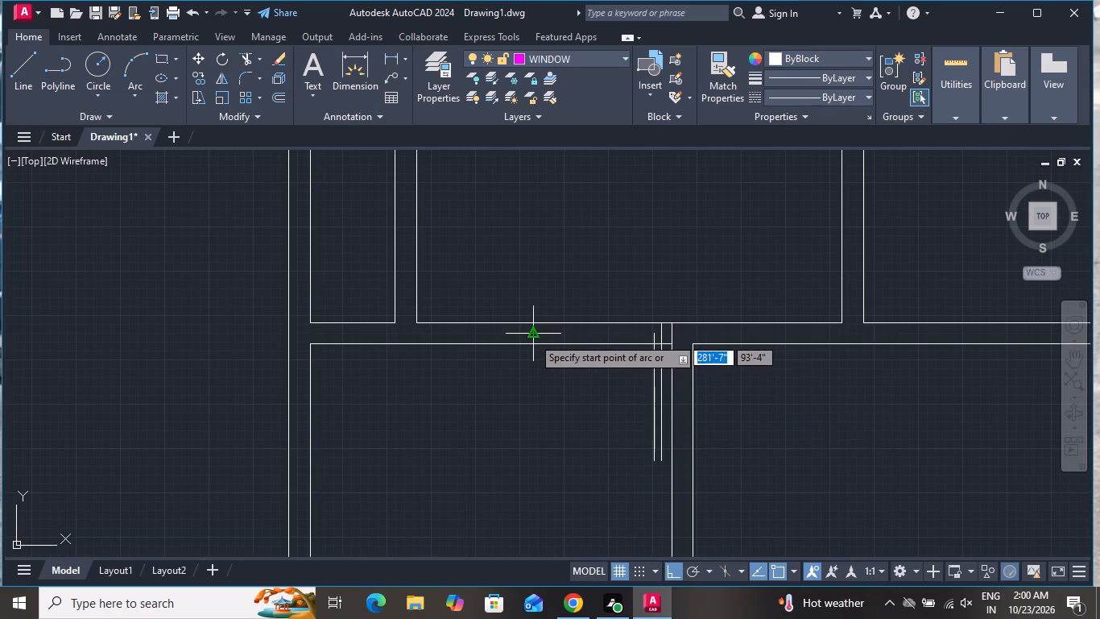
pyautogui.click(532, 336)
pyautogui.scroll(3, 641, 459)
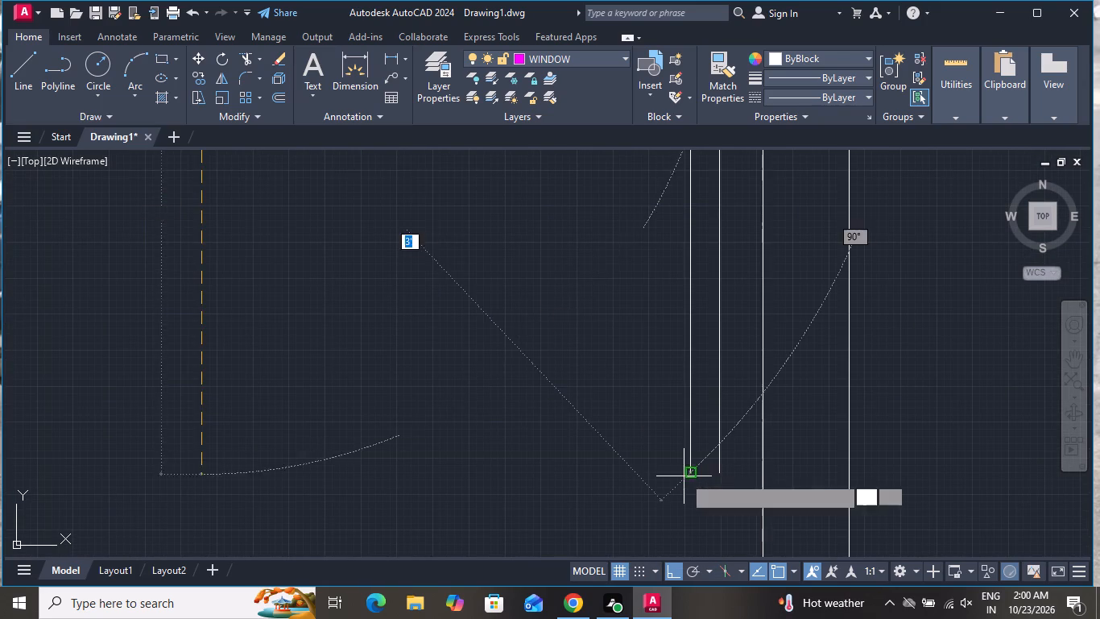
pyautogui.click(688, 474)
pyautogui.click(717, 477)
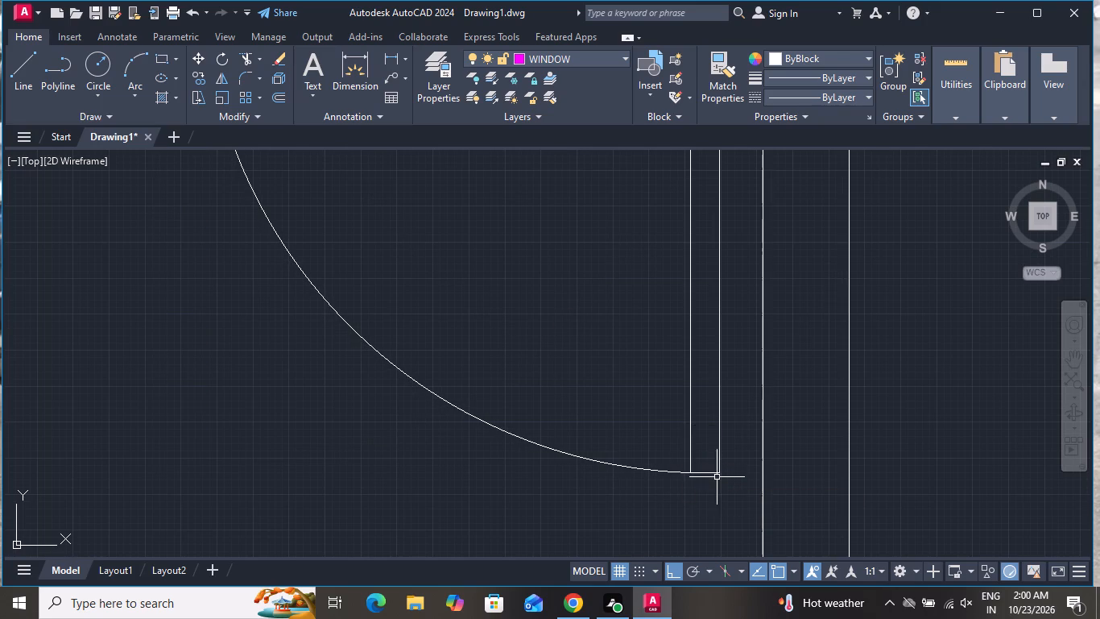
# Draw a short horizontal line closing the upper end of the door leaf between its two vertical lines.
pyautogui.scroll(-3, 656, 490)
pyautogui.click(17, 58)
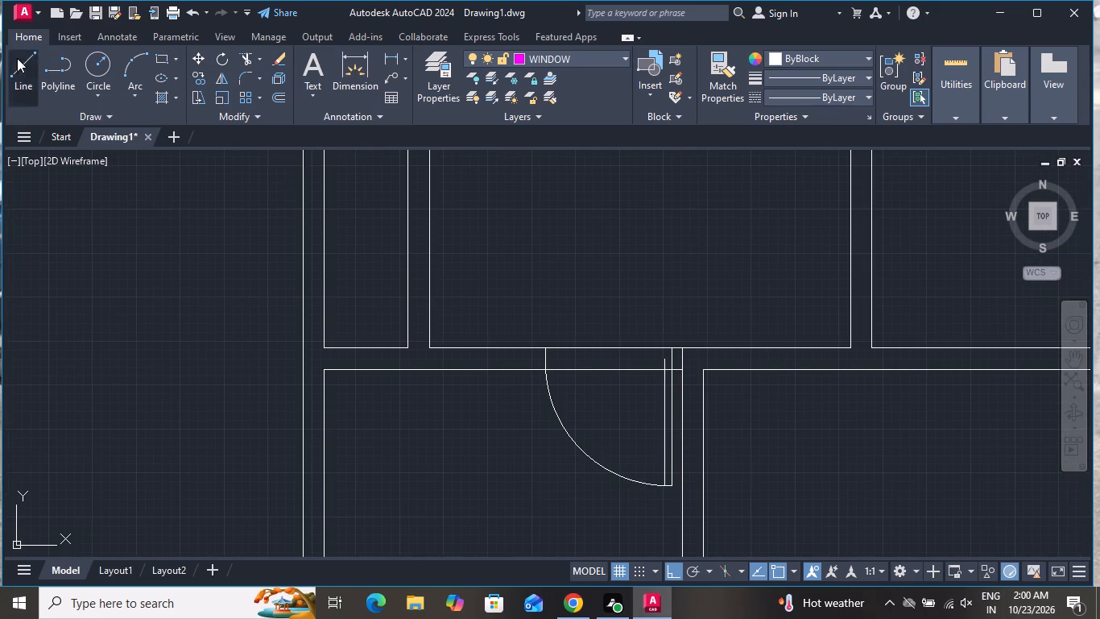
pyautogui.scroll(3, 634, 333)
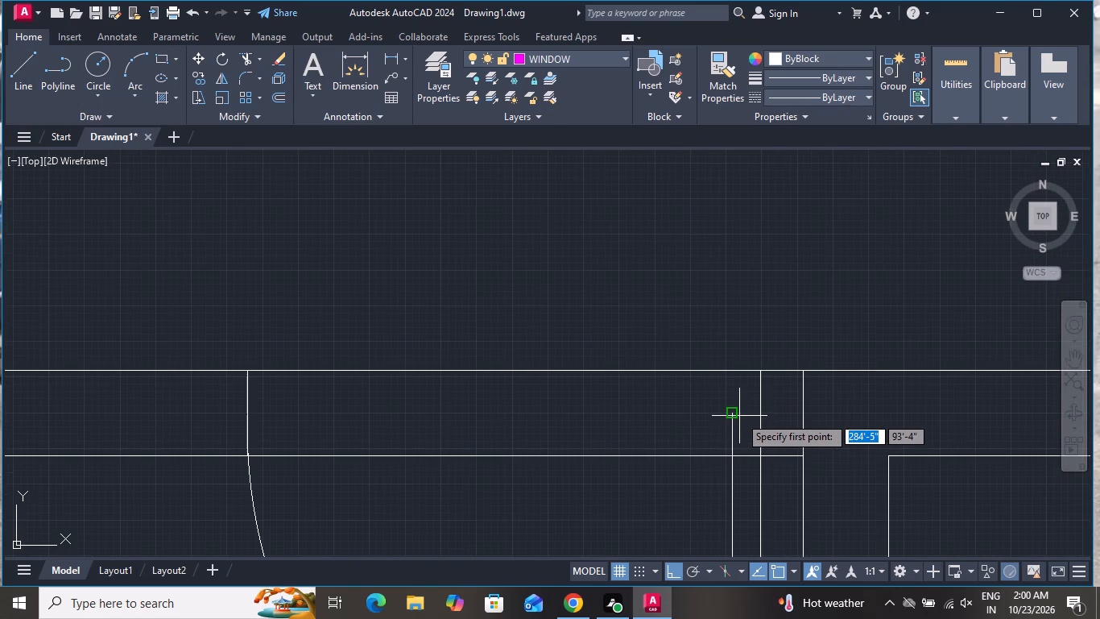
pyautogui.click(735, 415)
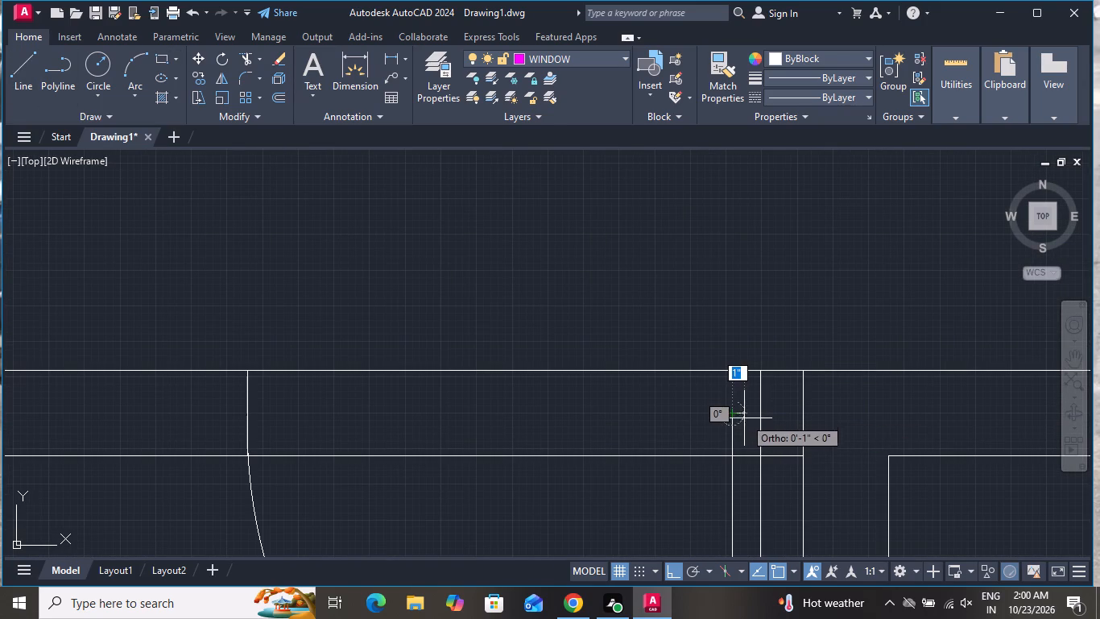
pyautogui.click(763, 414)
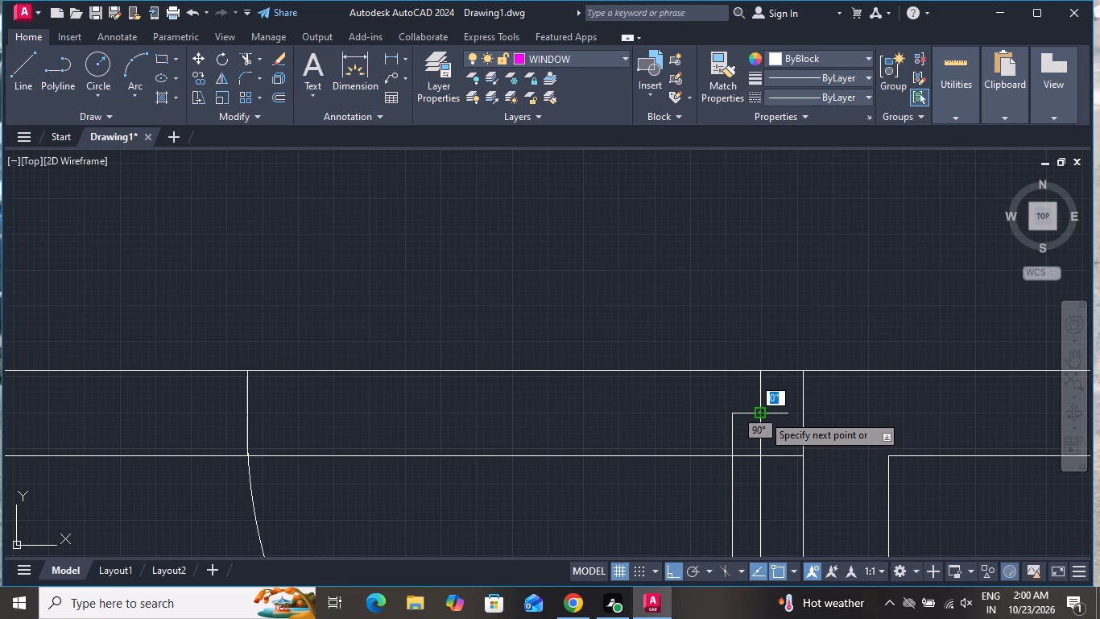
pyautogui.rightClick(761, 413)
pyautogui.click(837, 267)
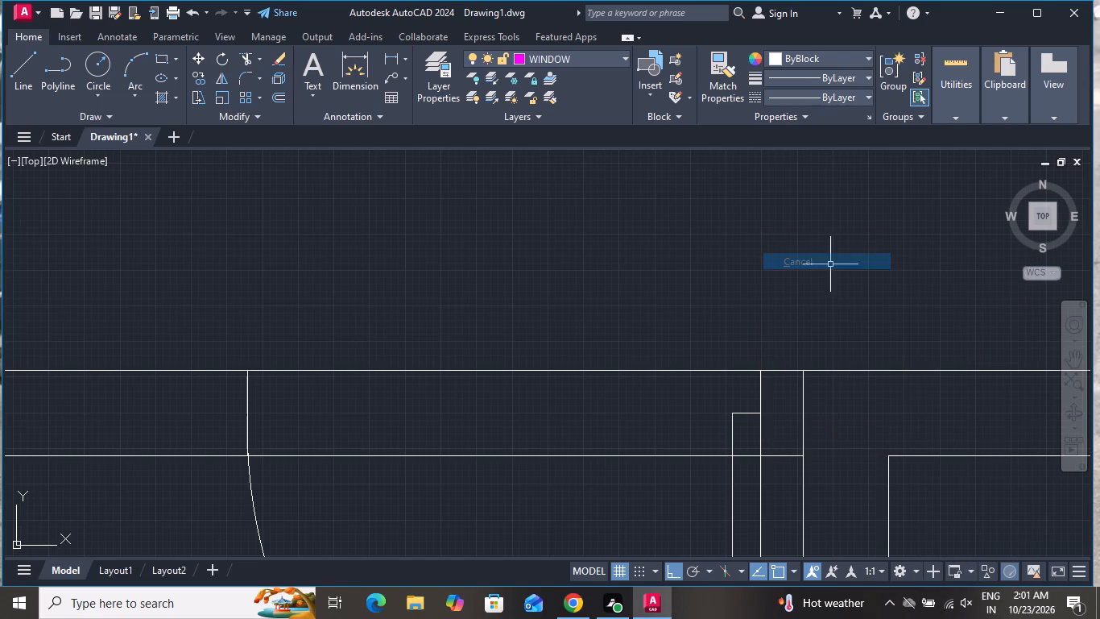
# Trim the right jamb below the leaf's top line and both wall lines across the lower left room's door opening.
pyautogui.click(242, 57)
pyautogui.click(755, 443)
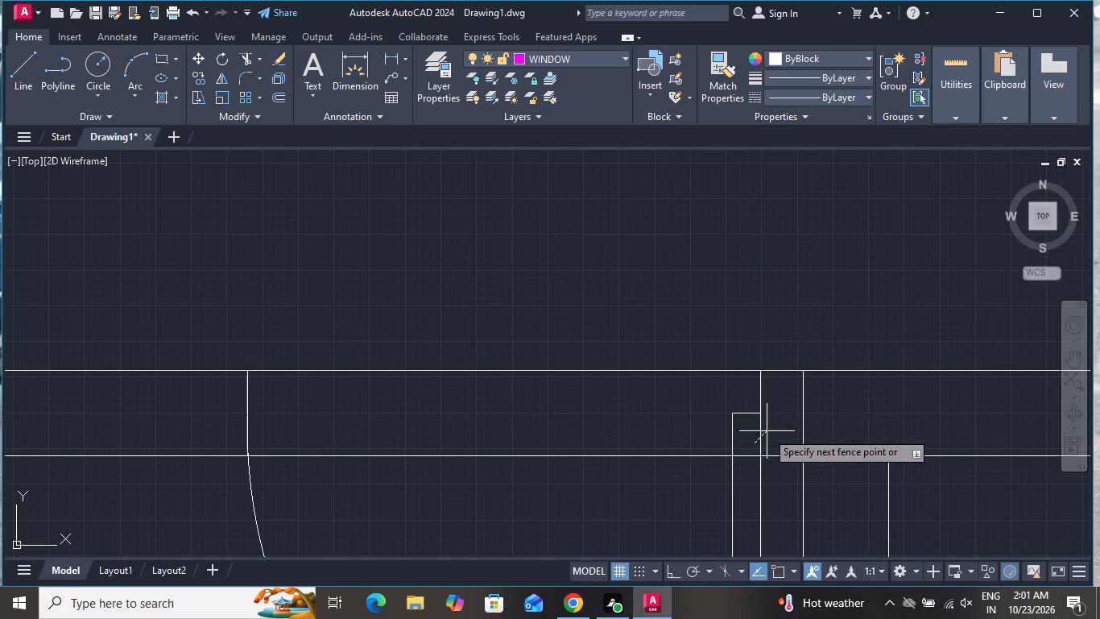
pyautogui.click(770, 427)
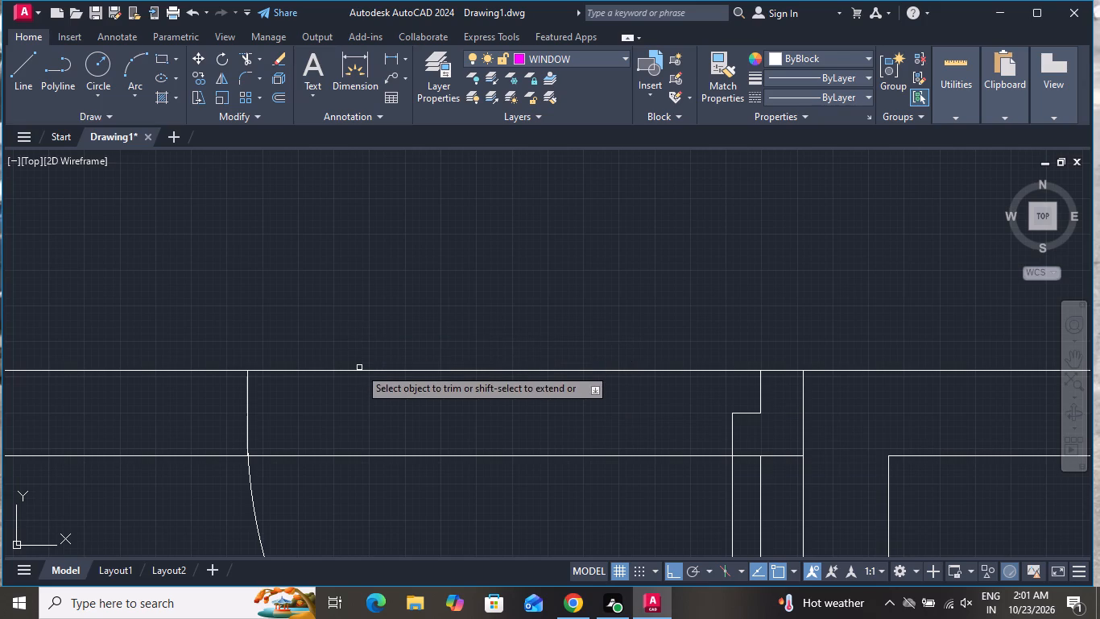
pyautogui.click(361, 372)
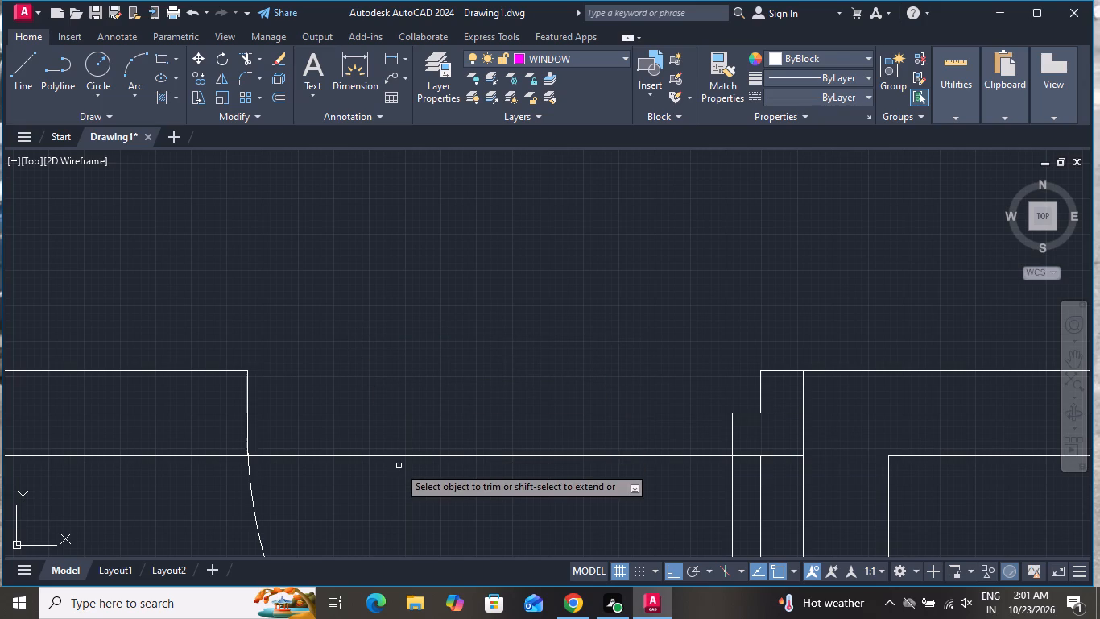
pyautogui.click(403, 454)
pyautogui.click(403, 466)
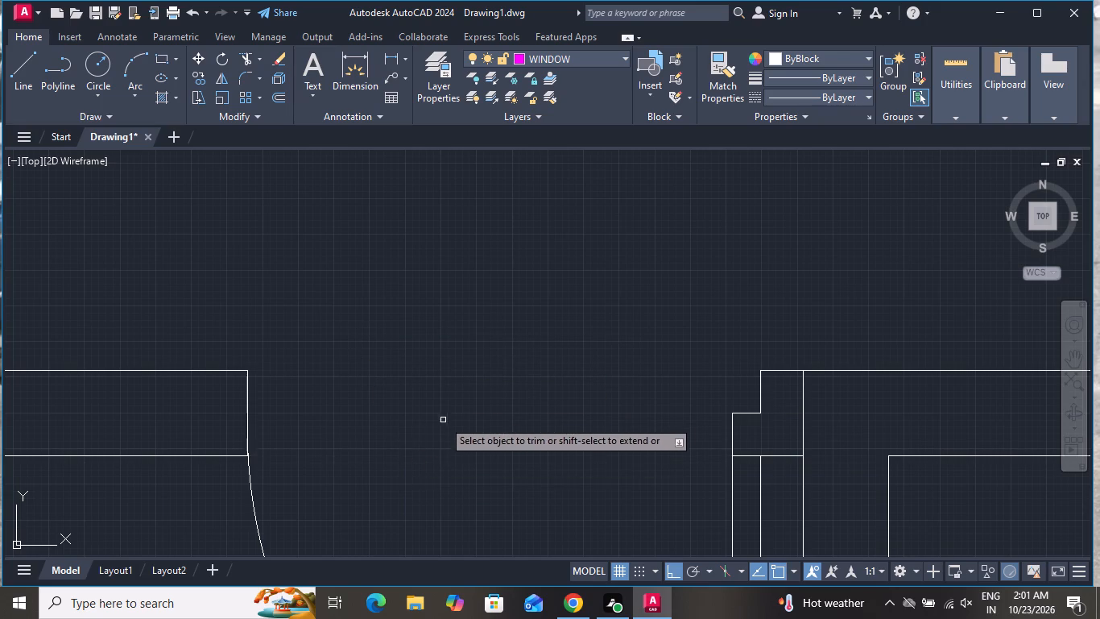
pyautogui.scroll(-3, 451, 413)
pyautogui.rightClick(486, 328)
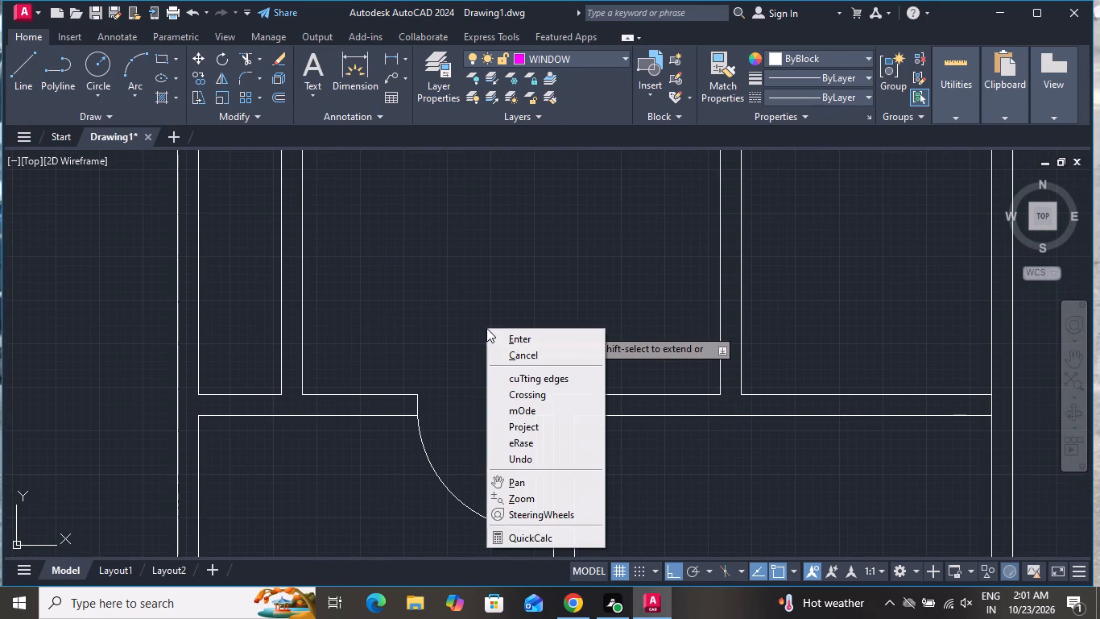
pyautogui.click(491, 354)
# Draw a vertical line across the wall below the middle room, down from the left face of its right partition.
pyautogui.scroll(-2, 494, 355)
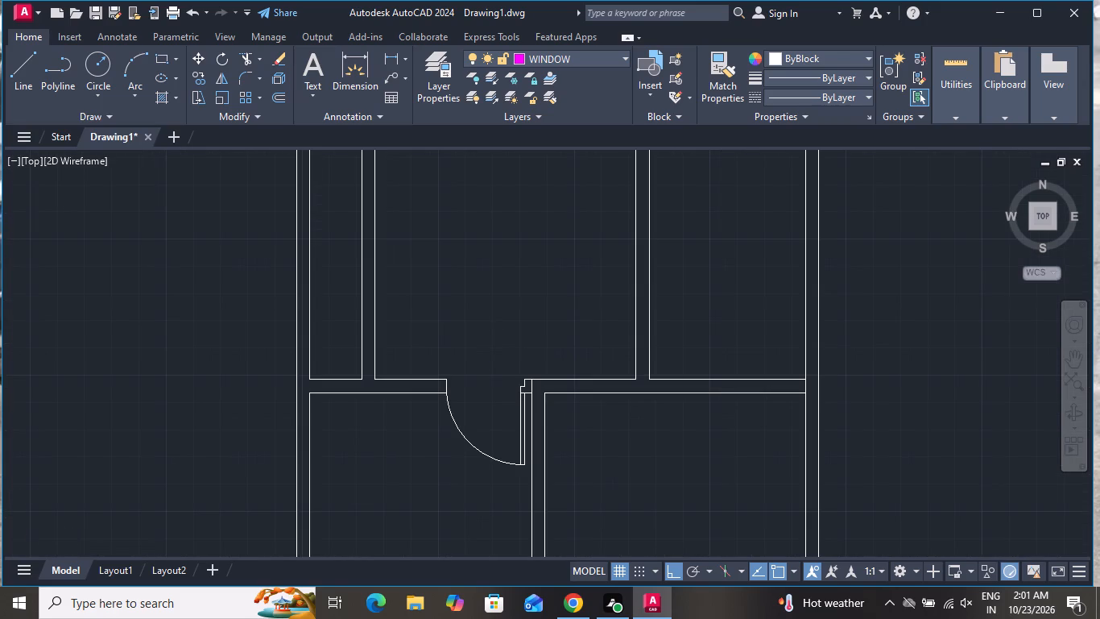
pyautogui.scroll(-1, 495, 380)
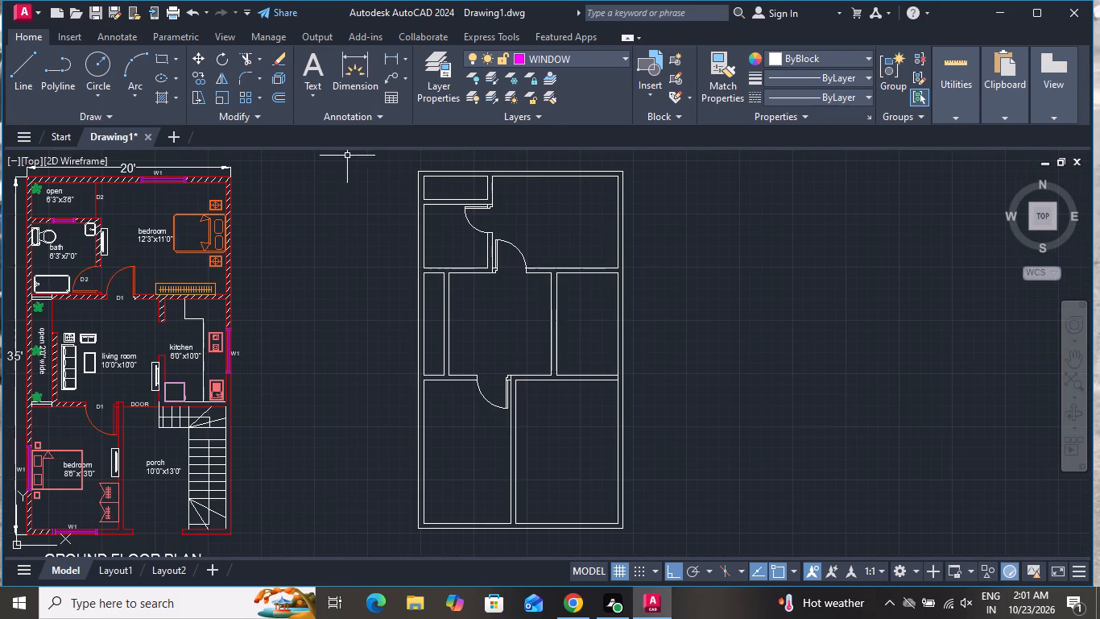
pyautogui.click(11, 70)
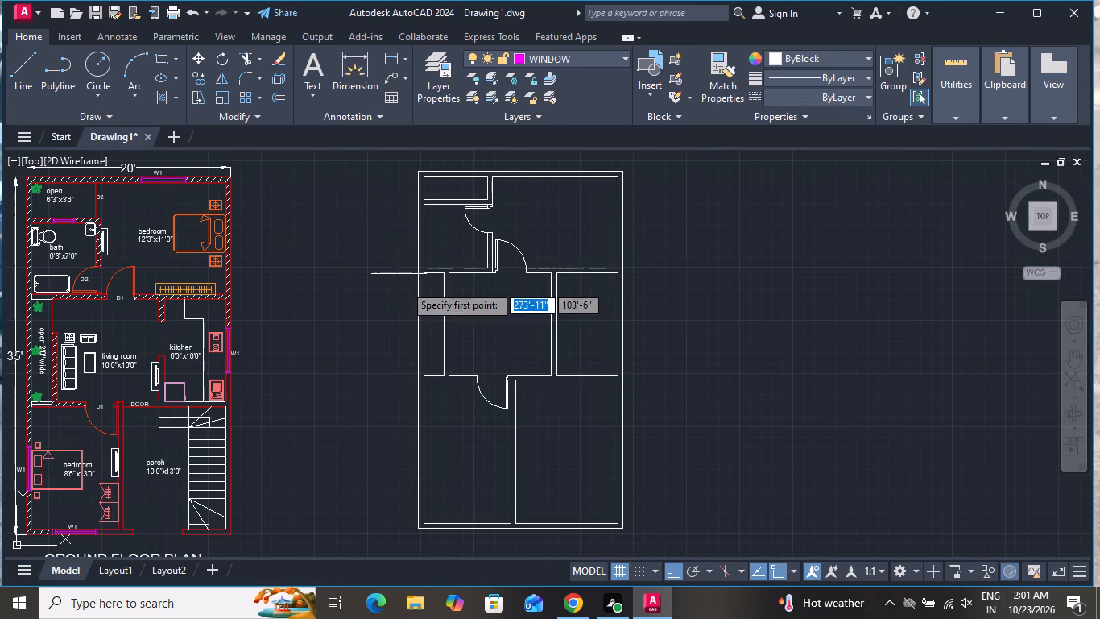
pyautogui.scroll(3, 521, 373)
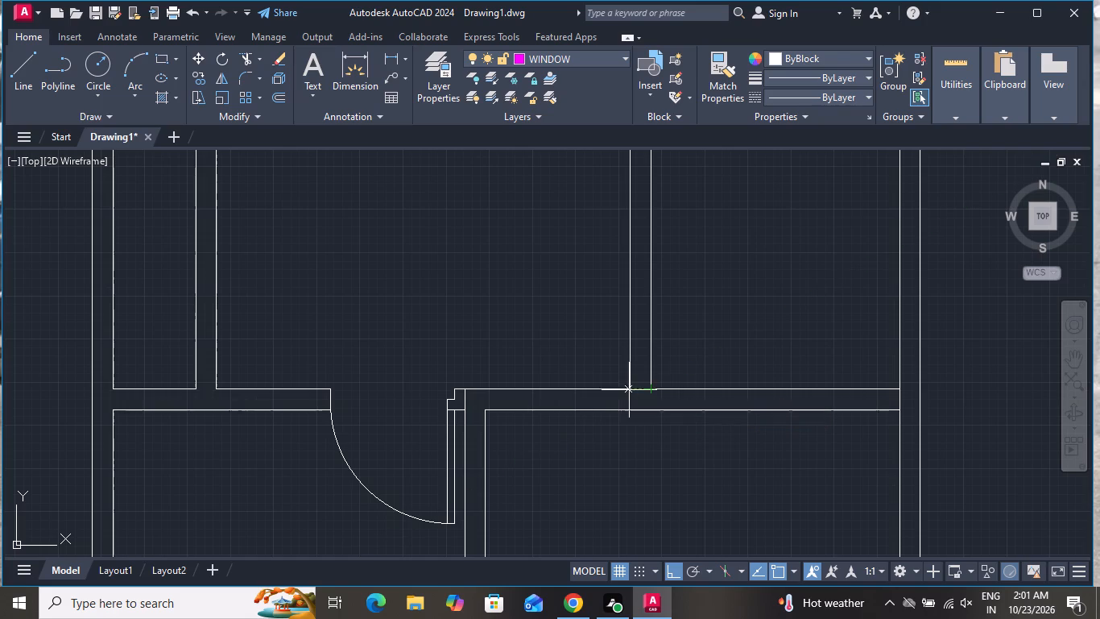
pyautogui.click(631, 389)
pyautogui.click(631, 408)
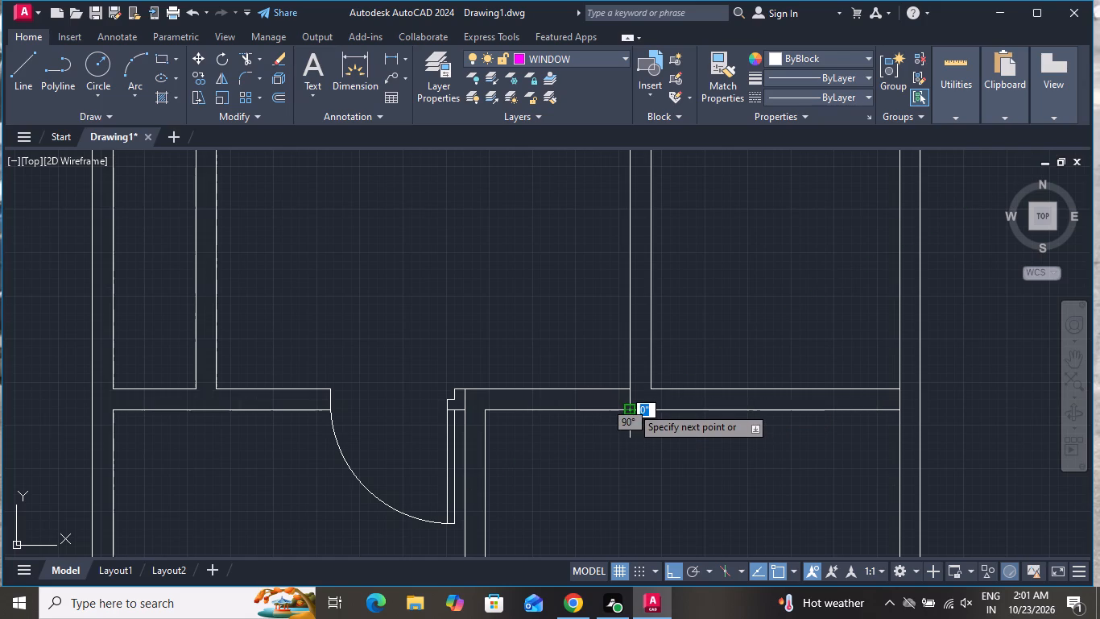
pyautogui.rightClick(631, 406)
pyautogui.click(648, 425)
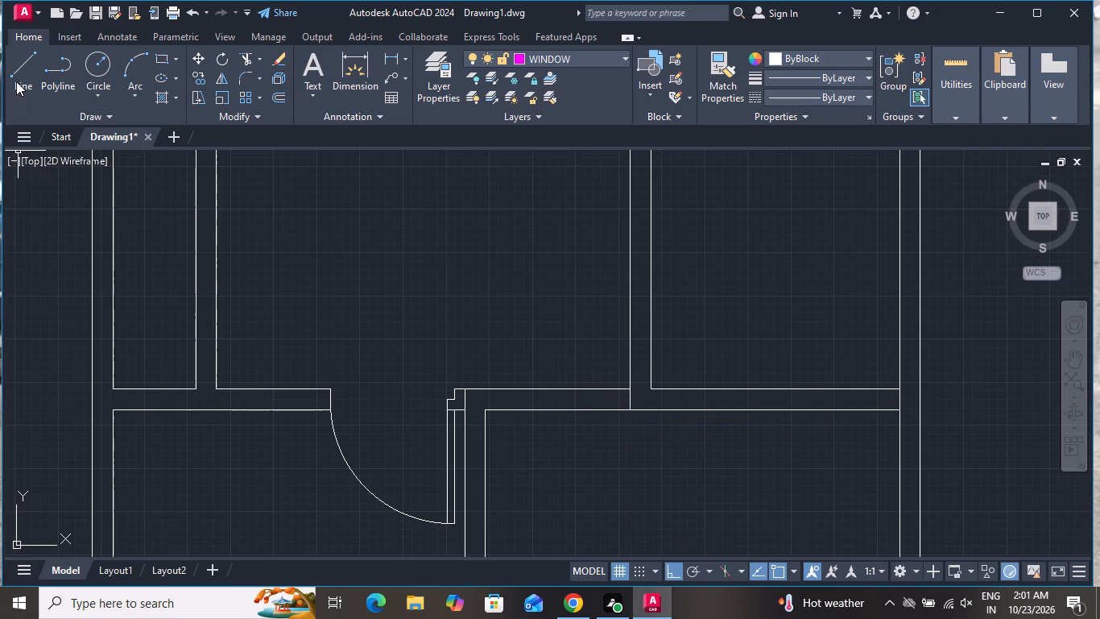
# Draw a 6" vertical line across the same wall, up from the lower partition's right face.
pyautogui.click(15, 73)
pyautogui.scroll(1, 492, 403)
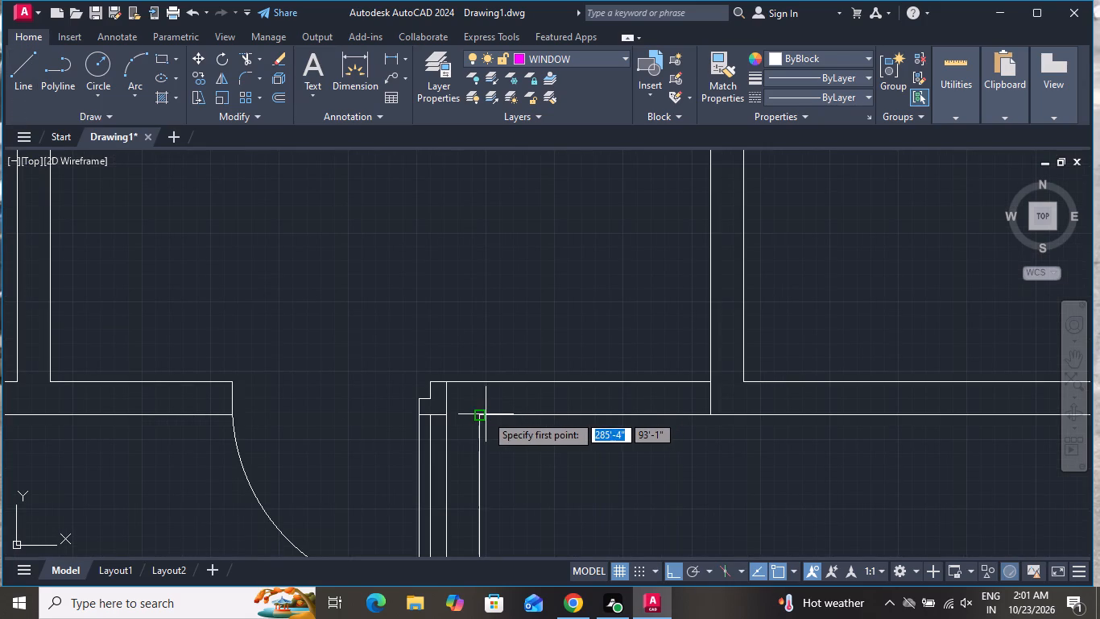
pyautogui.click(481, 416)
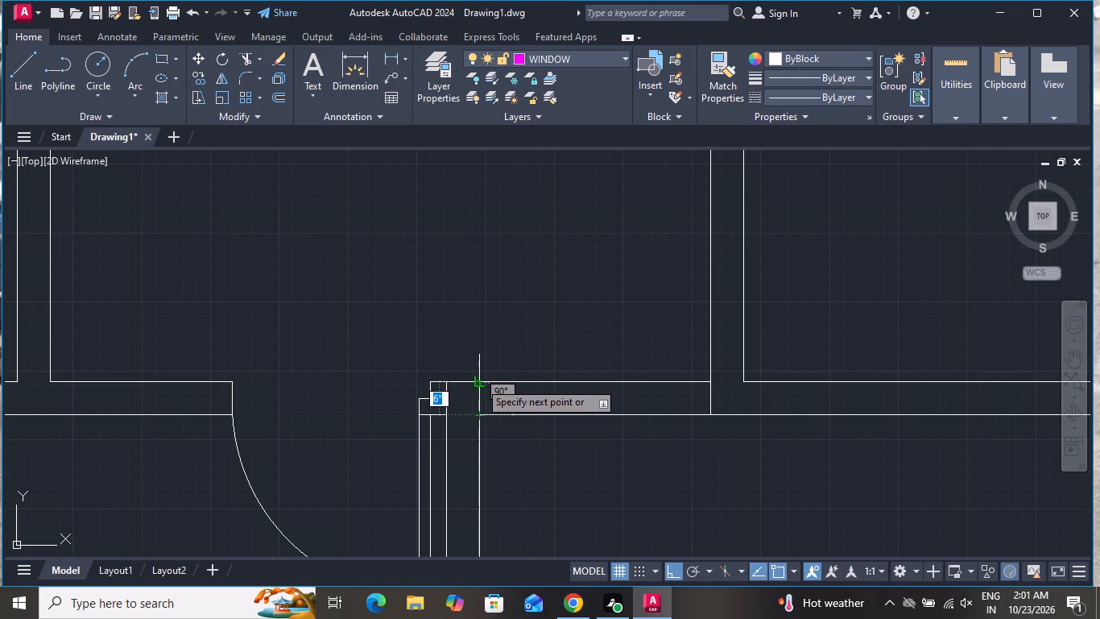
pyautogui.click(479, 380)
pyautogui.rightClick(479, 380)
pyautogui.click(494, 404)
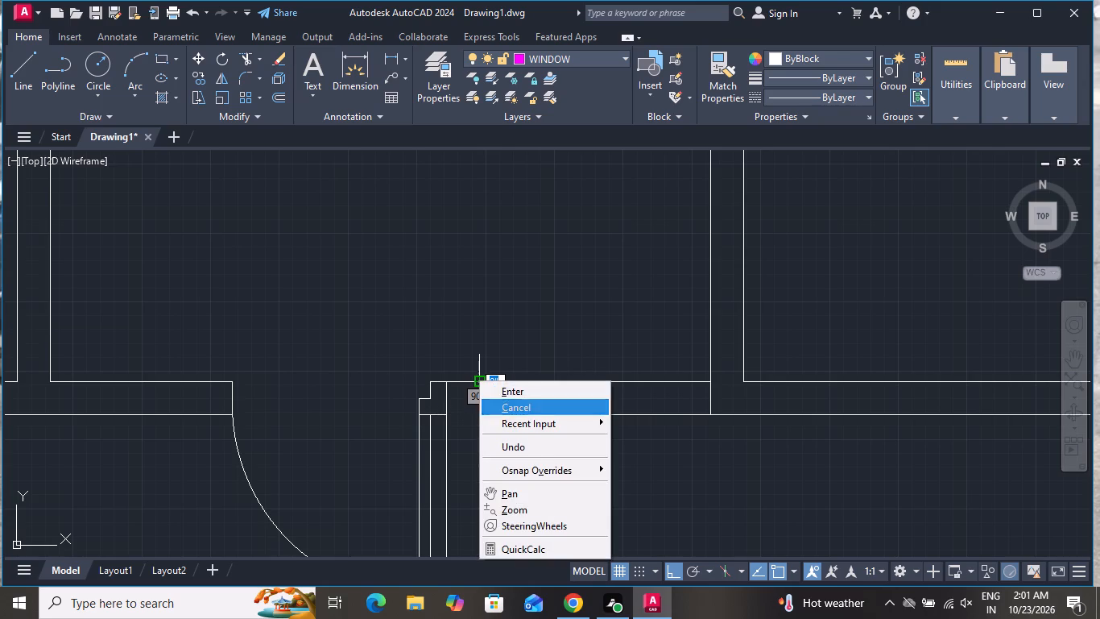
# Trim the wall's upper line between the two new vertical lines below the middle room.
pyautogui.click(247, 57)
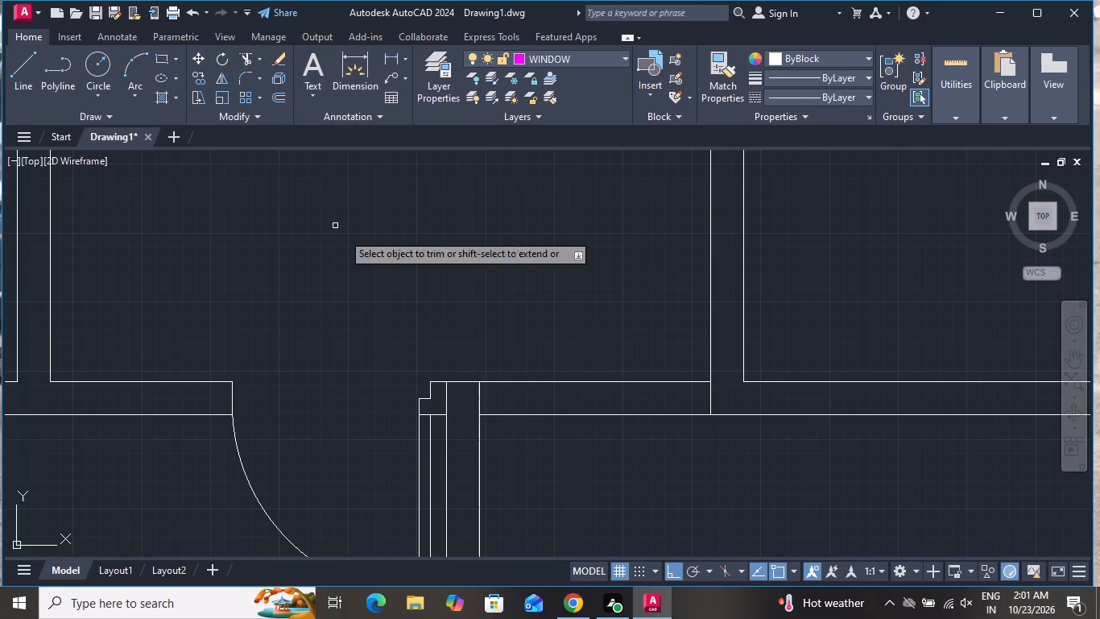
pyautogui.click(574, 387)
pyautogui.click(578, 373)
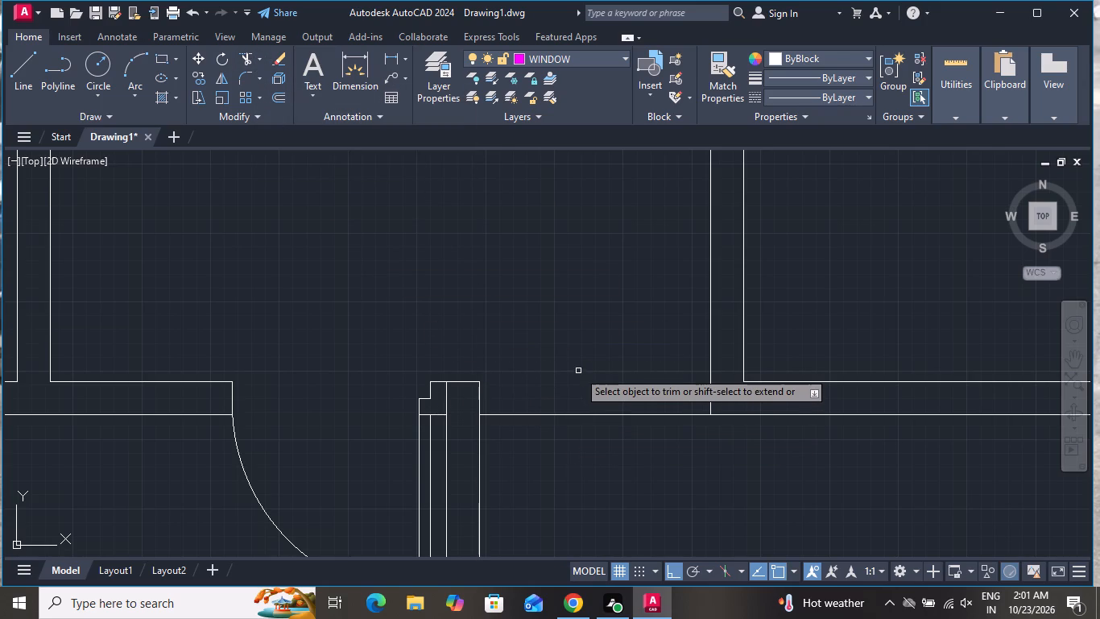
pyautogui.rightClick(578, 371)
pyautogui.click(660, 168)
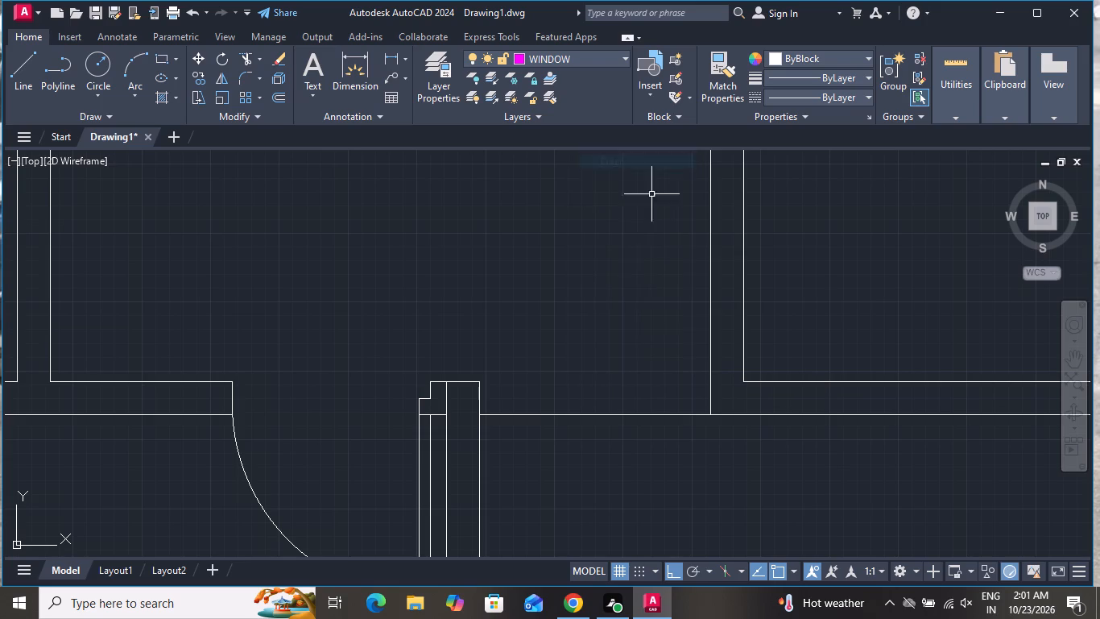
pyautogui.scroll(-2, 623, 330)
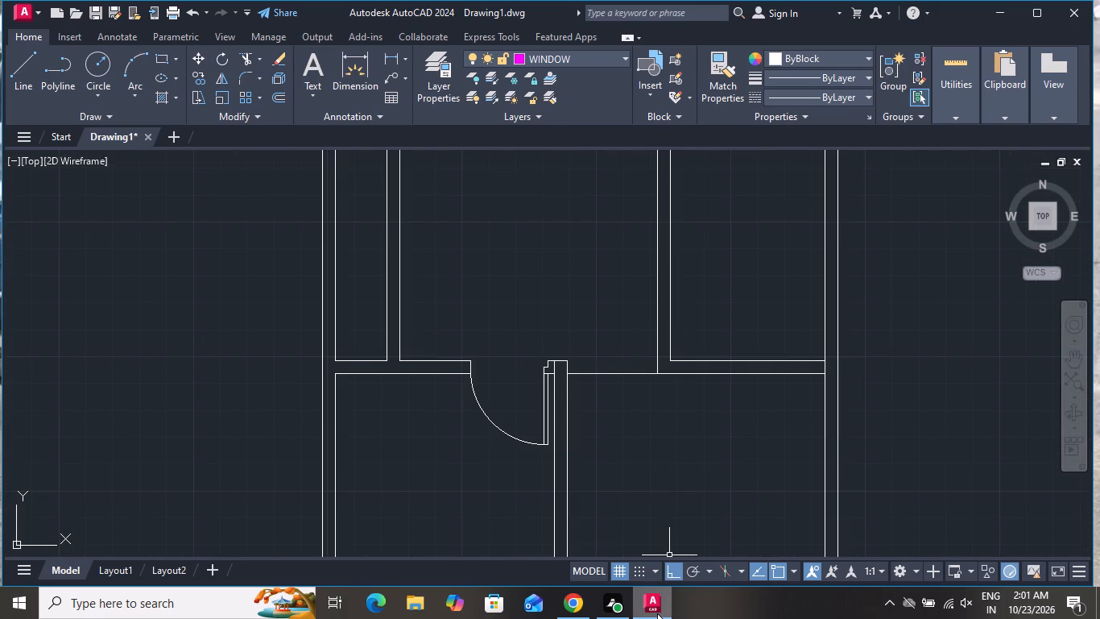
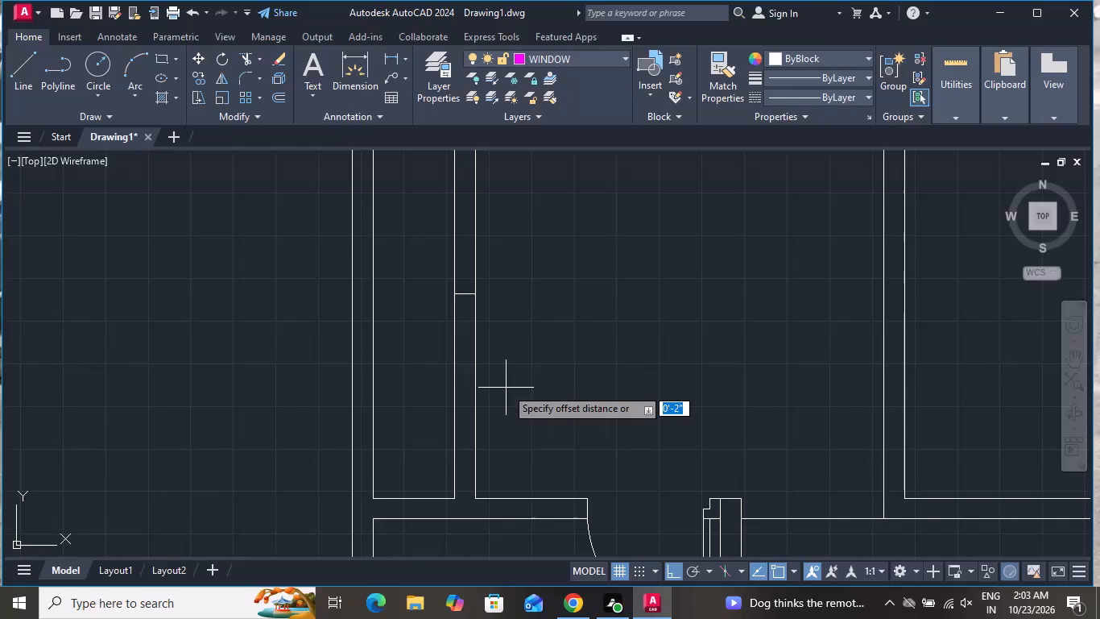
# Offset the short horizontal line across the middle room's left partition by 2' above and below.
pyautogui.write("2'")
pyautogui.press('Return')
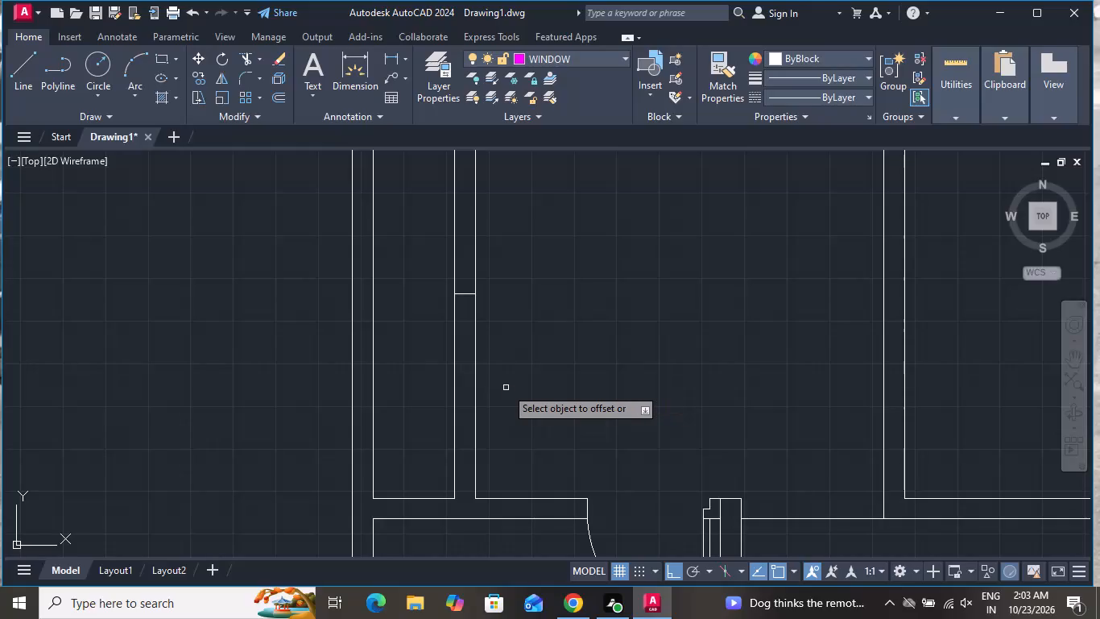
pyautogui.scroll(-1, 523, 402)
pyautogui.scroll(3, 471, 329)
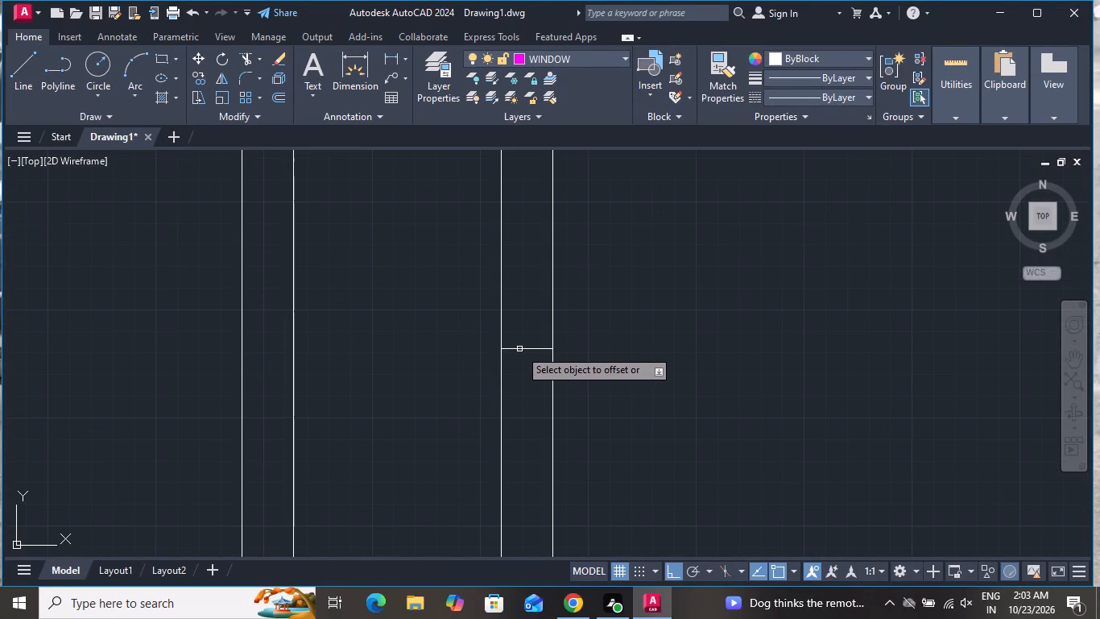
pyautogui.click(519, 347)
pyautogui.click(520, 294)
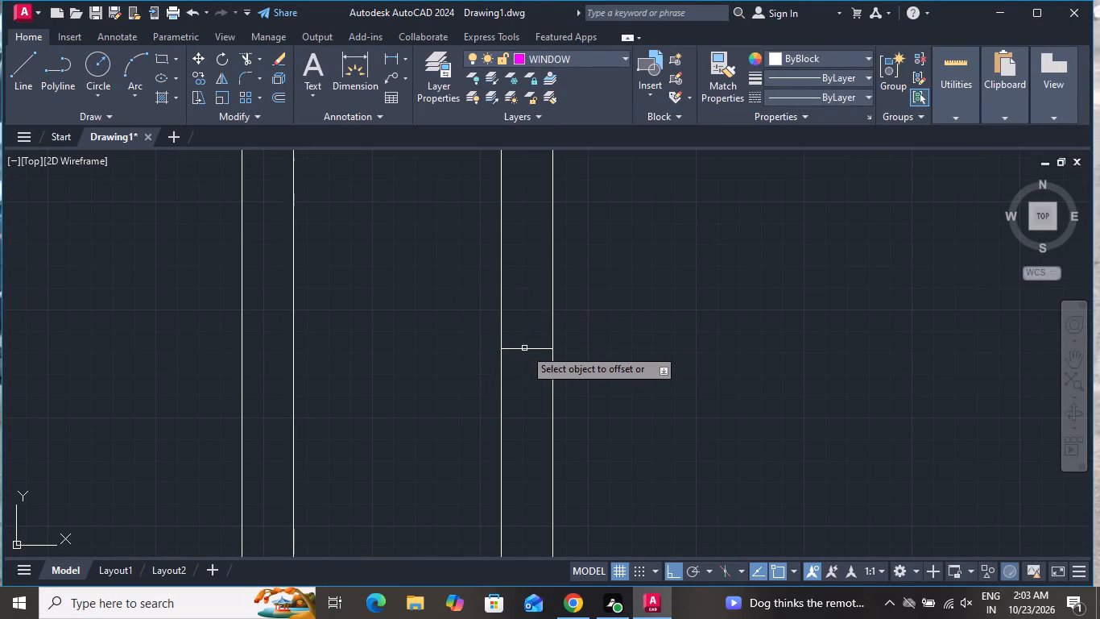
pyautogui.click(524, 347)
pyautogui.click(531, 410)
pyautogui.scroll(-2, 588, 332)
pyautogui.rightClick(603, 343)
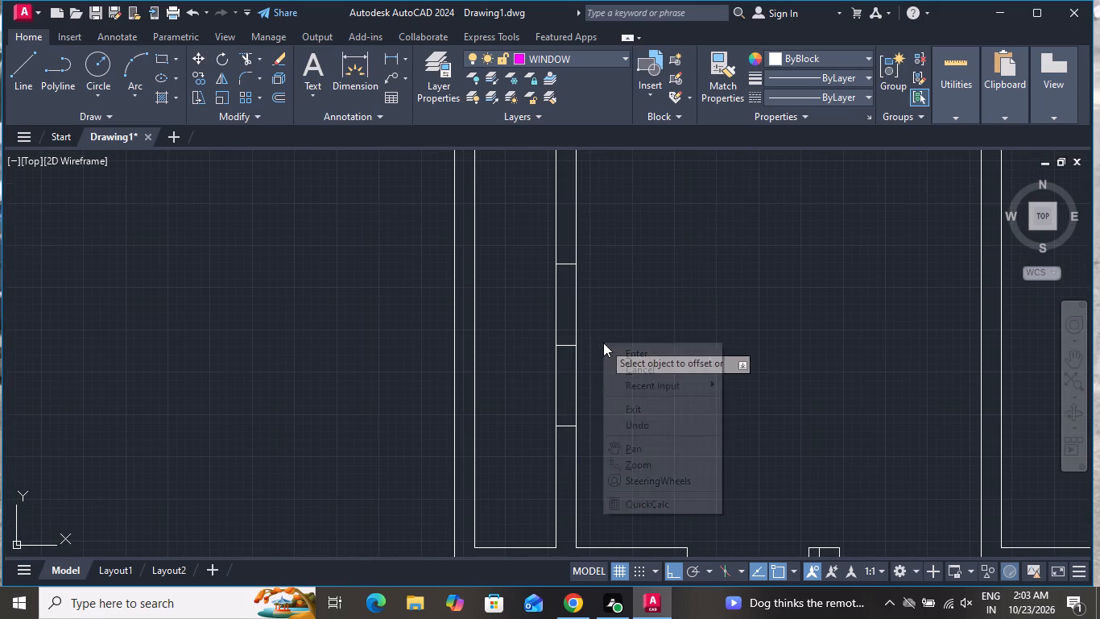
pyautogui.click(626, 368)
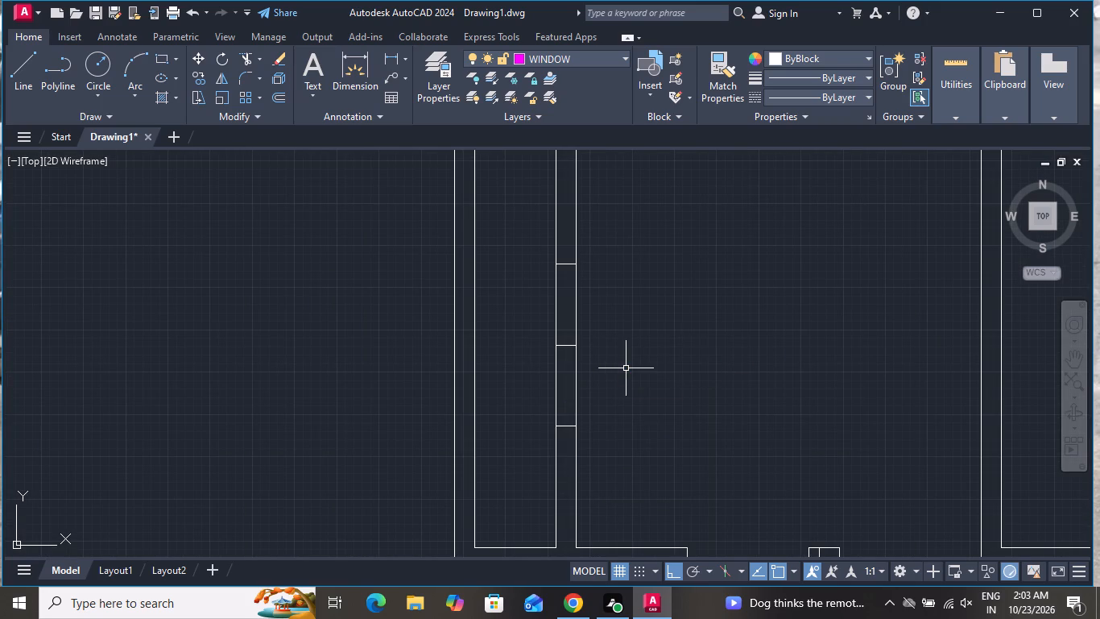
# Offset the upper and lower end lines of the window in the middle room's left partition outward by 2".
pyautogui.write('O')
pyautogui.press('space')
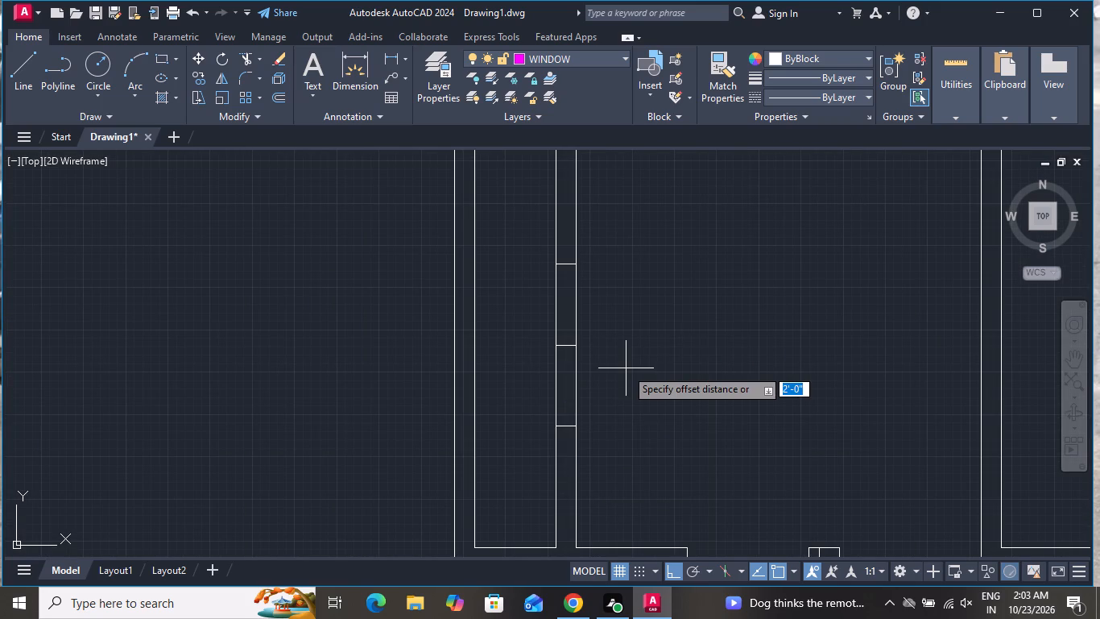
pyautogui.press('2')
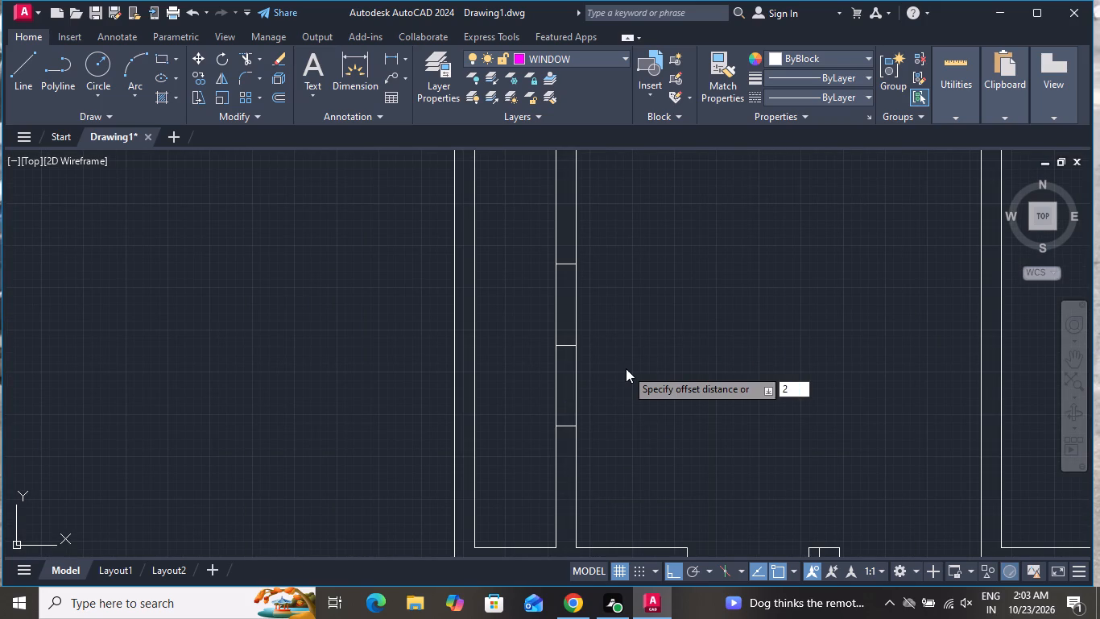
pyautogui.hotkey('shift', '"')
pyautogui.press('Return')
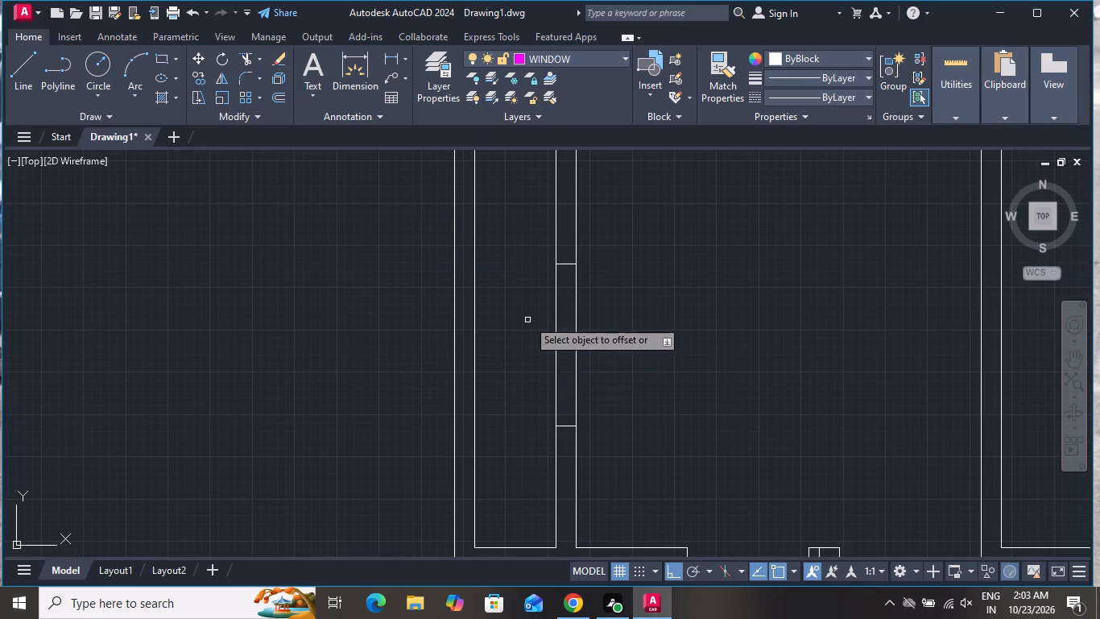
pyautogui.click(563, 265)
pyautogui.click(570, 236)
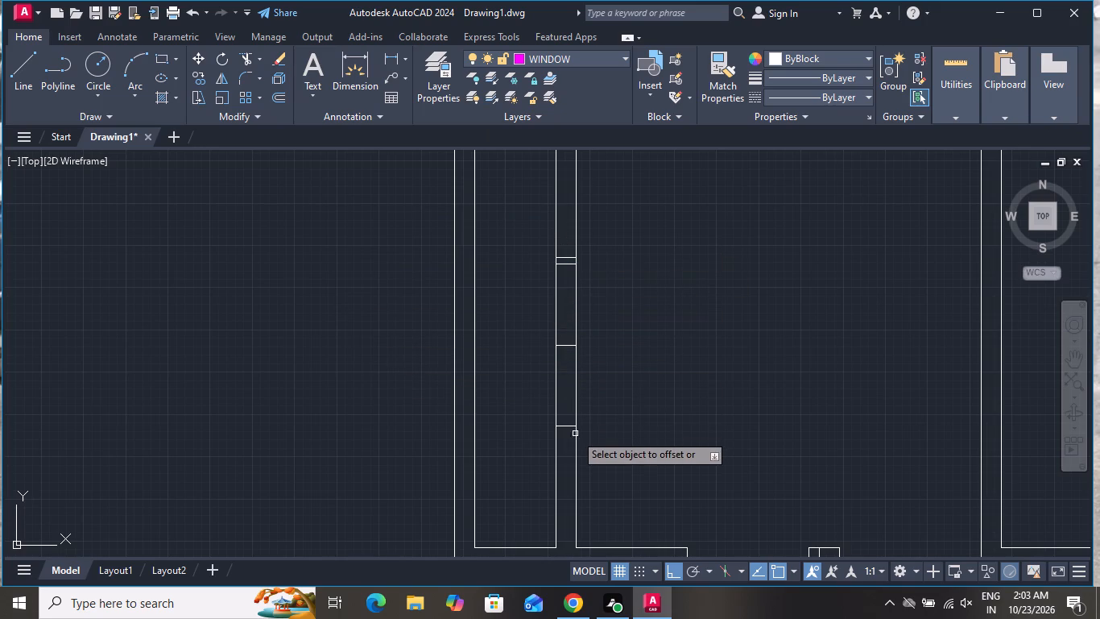
pyautogui.click(567, 426)
pyautogui.click(568, 445)
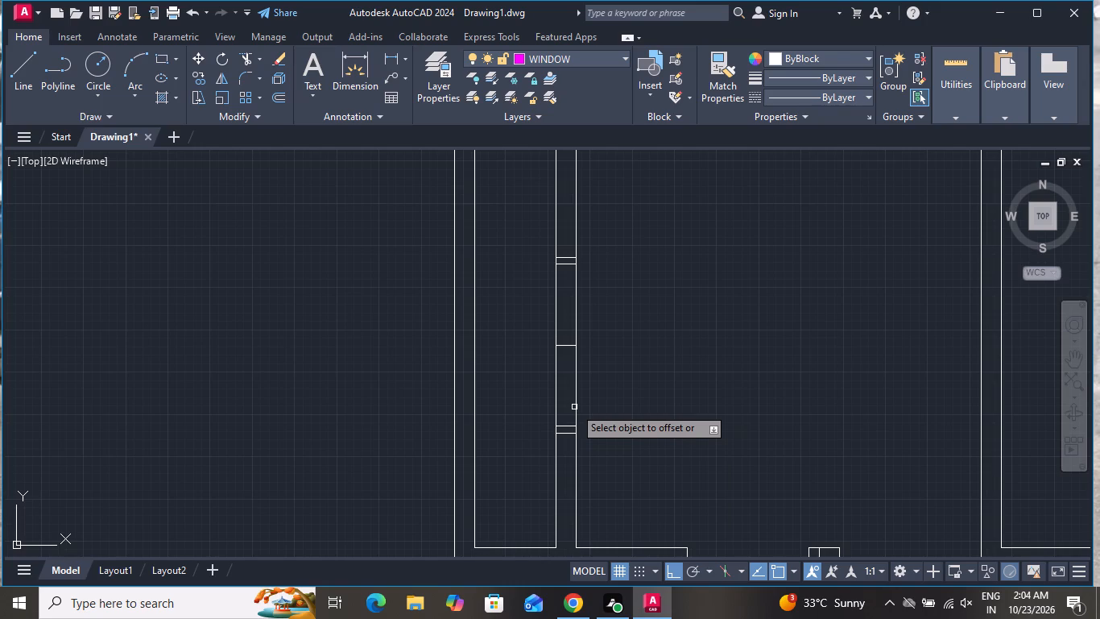
pyautogui.rightClick(589, 343)
pyautogui.click(597, 368)
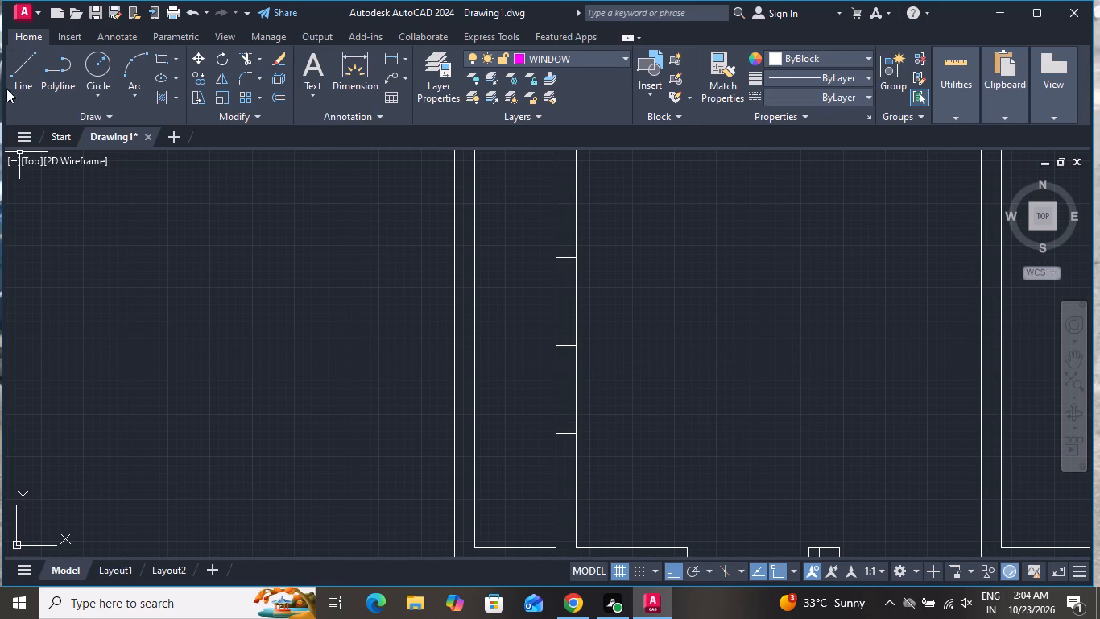
# Draw a 4' vertical centre line between the midpoints of the partition window's two inner end lines.
pyautogui.click(17, 68)
pyautogui.scroll(2, 564, 272)
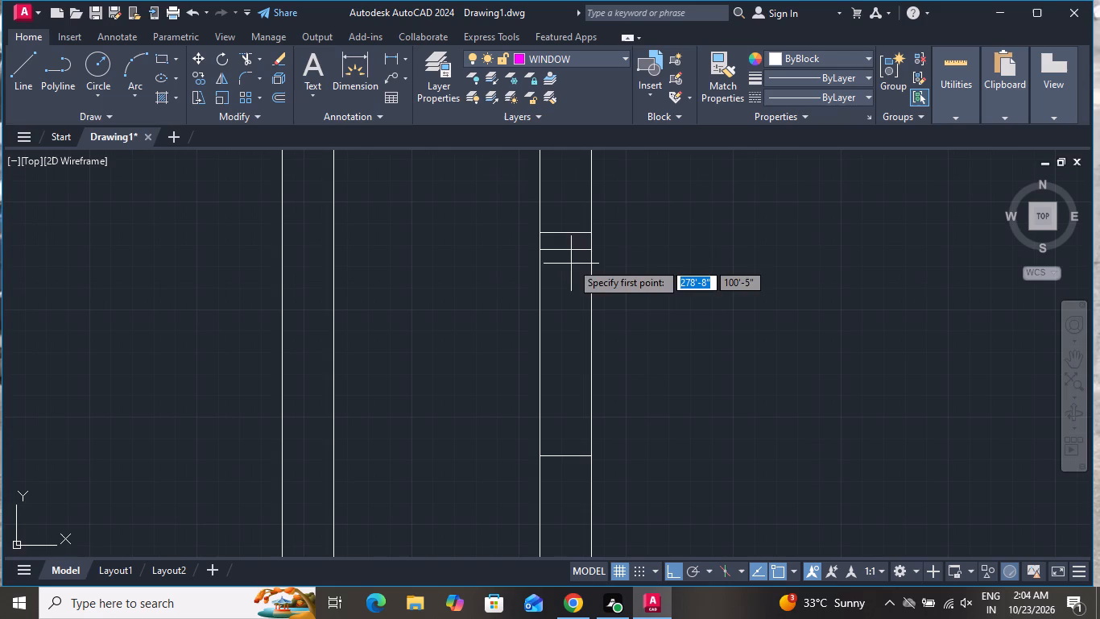
pyautogui.click(566, 254)
pyautogui.scroll(-3, 556, 352)
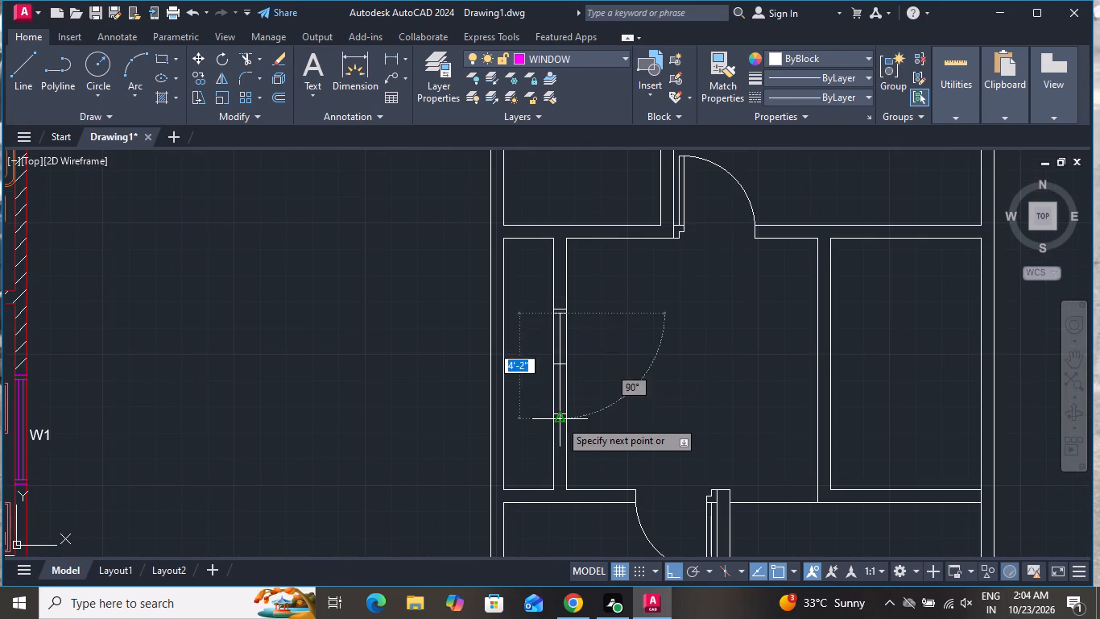
pyautogui.scroll(5, 556, 434)
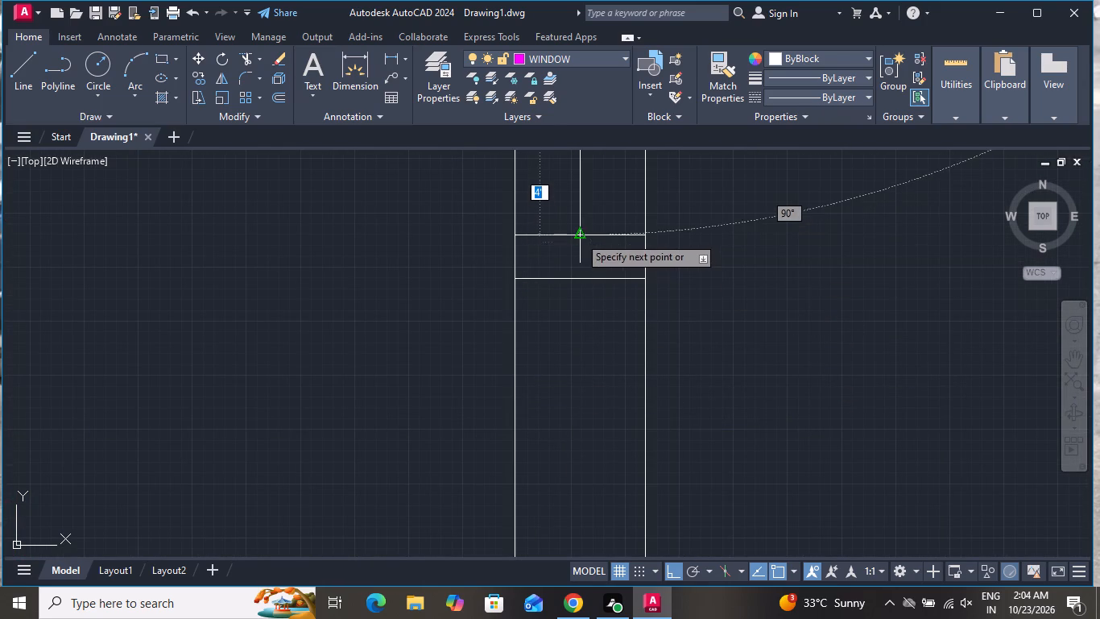
pyautogui.click(579, 235)
pyautogui.rightClick(579, 235)
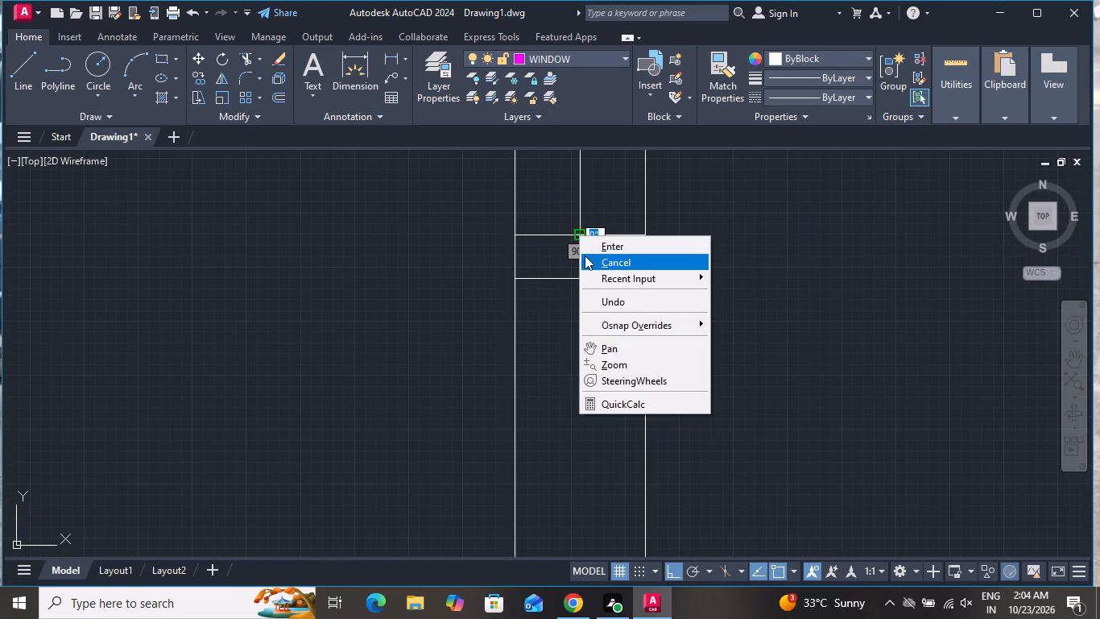
pyautogui.click(589, 261)
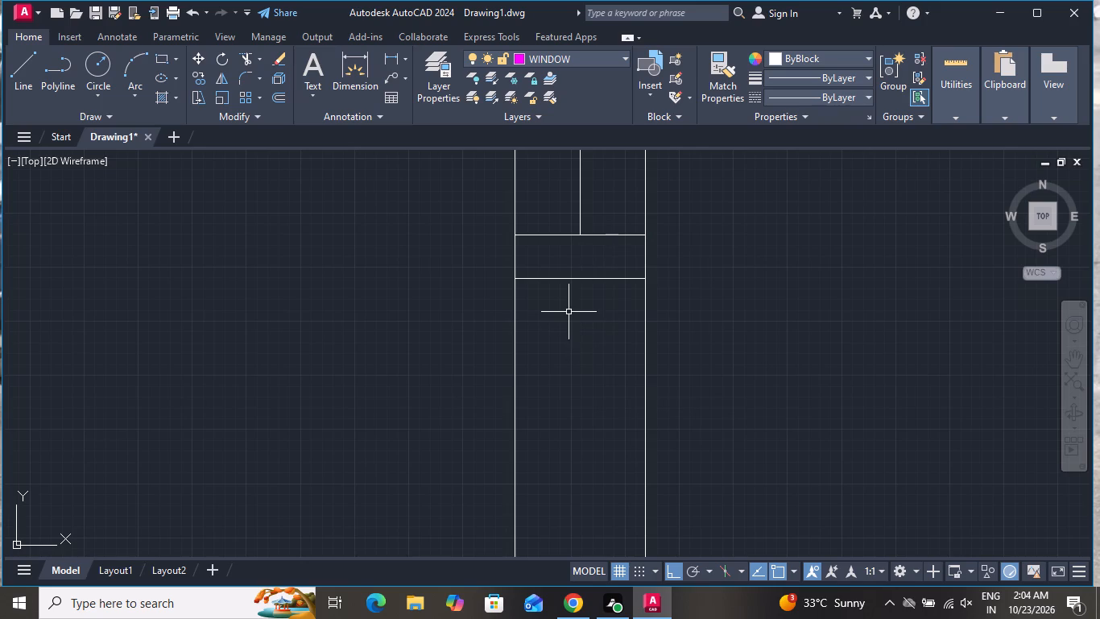
# Offset the partition window's vertical centre line by 1" to each side.
pyautogui.scroll(-4, 568, 316)
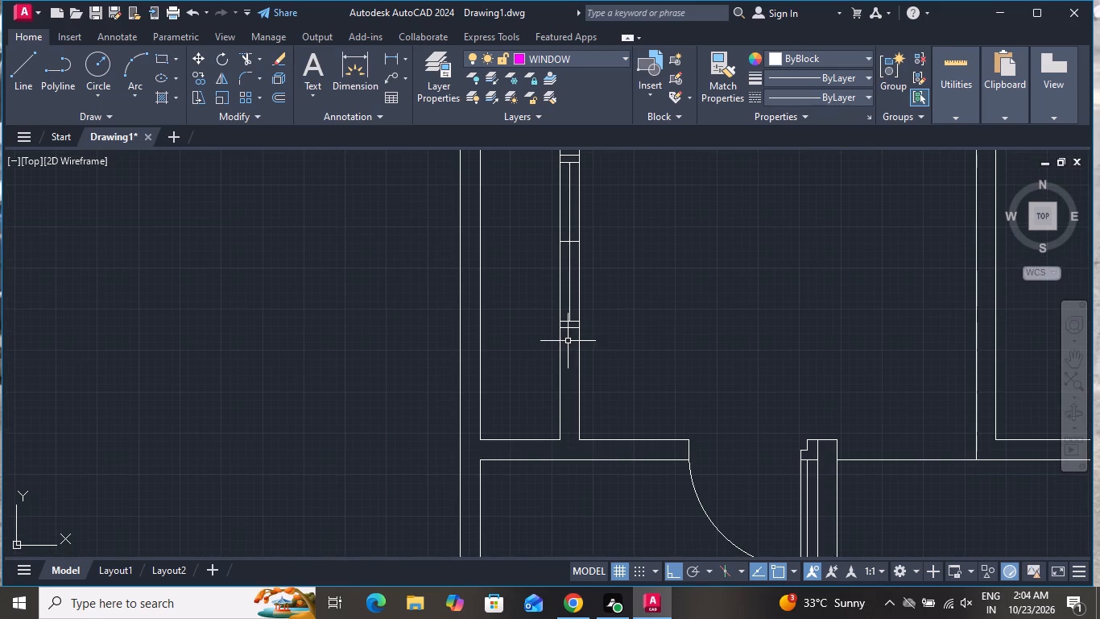
pyautogui.scroll(3, 577, 163)
pyautogui.write('O 1')
pyautogui.hotkey('shift', '"')
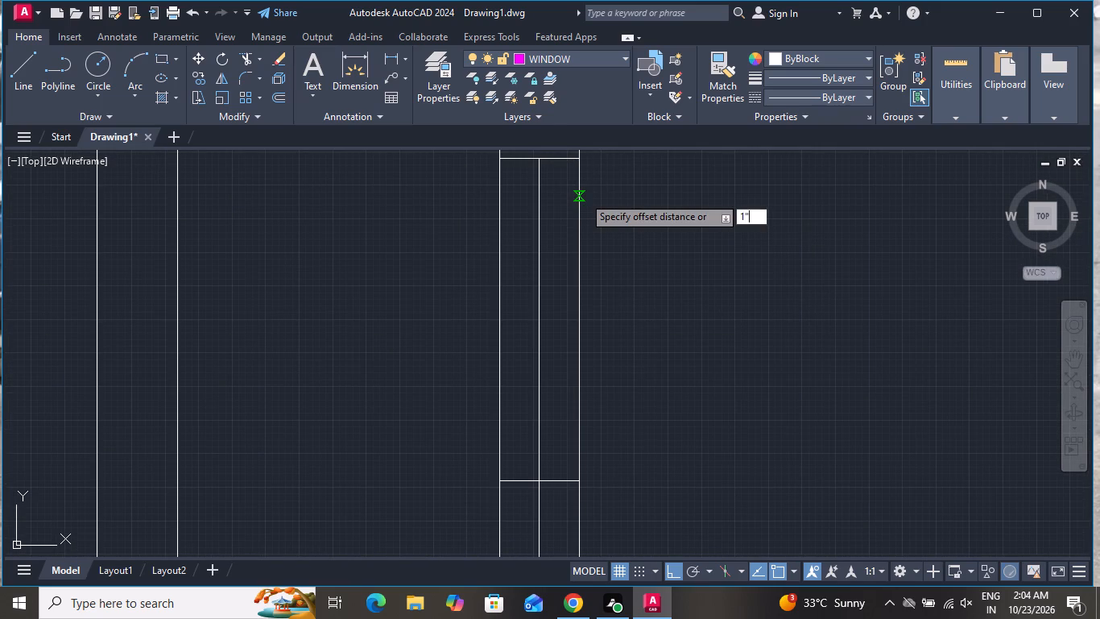
pyautogui.press('Return')
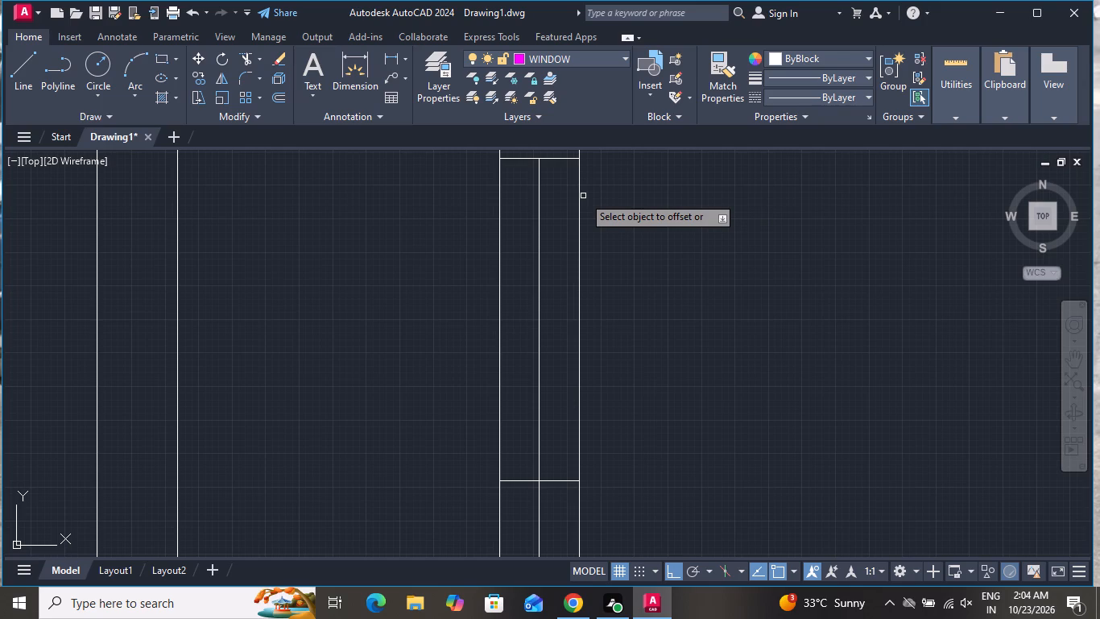
pyautogui.click(538, 285)
pyautogui.click(569, 278)
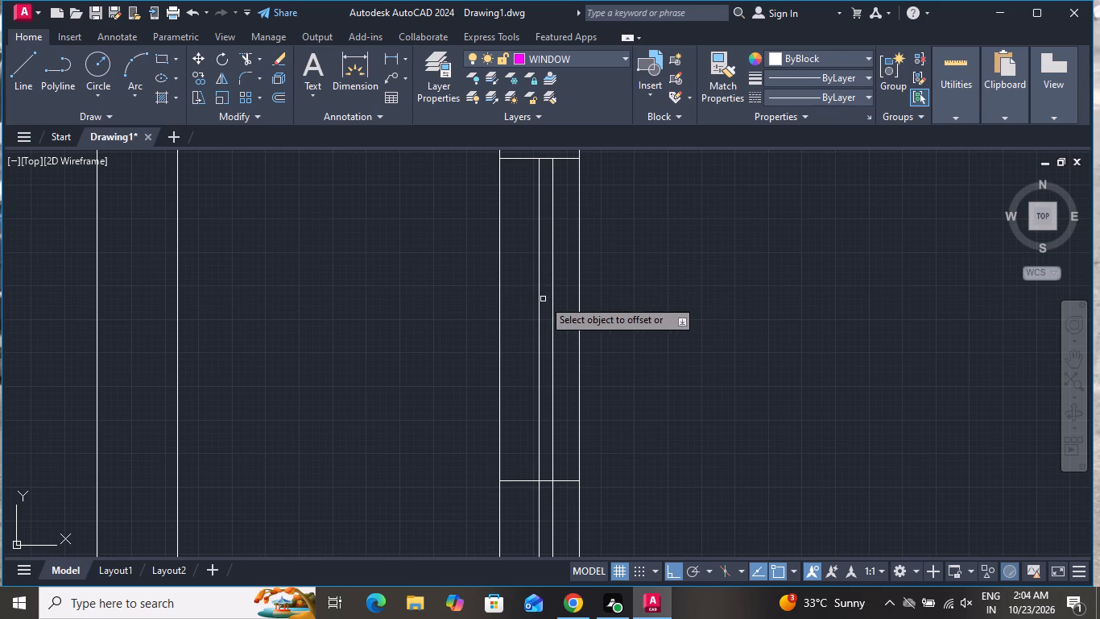
pyautogui.click(538, 301)
pyautogui.click(526, 319)
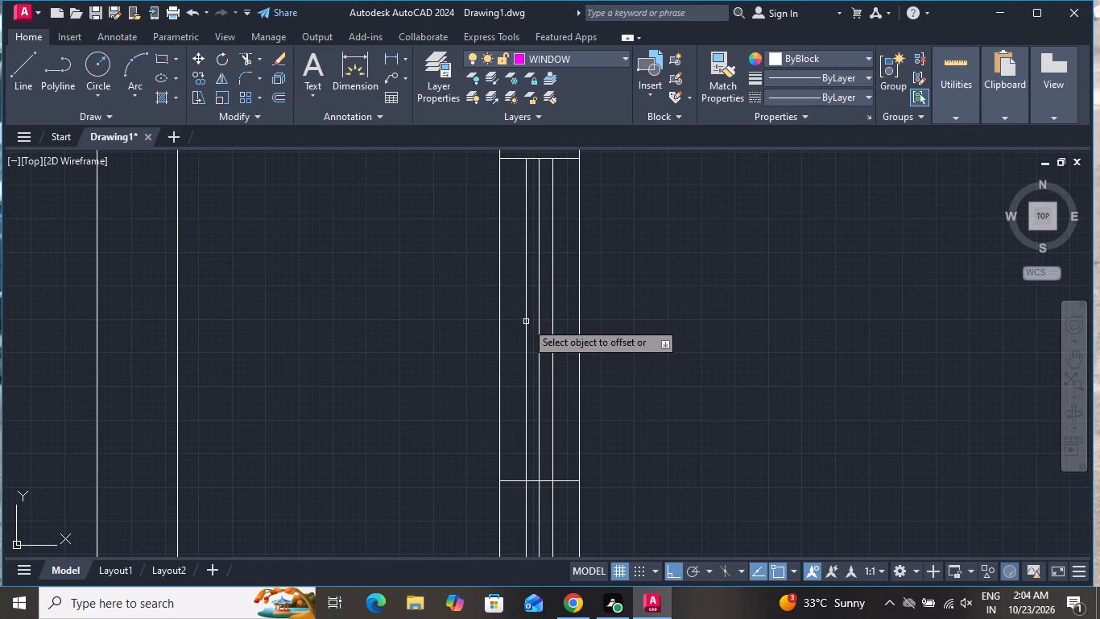
pyautogui.rightClick(370, 321)
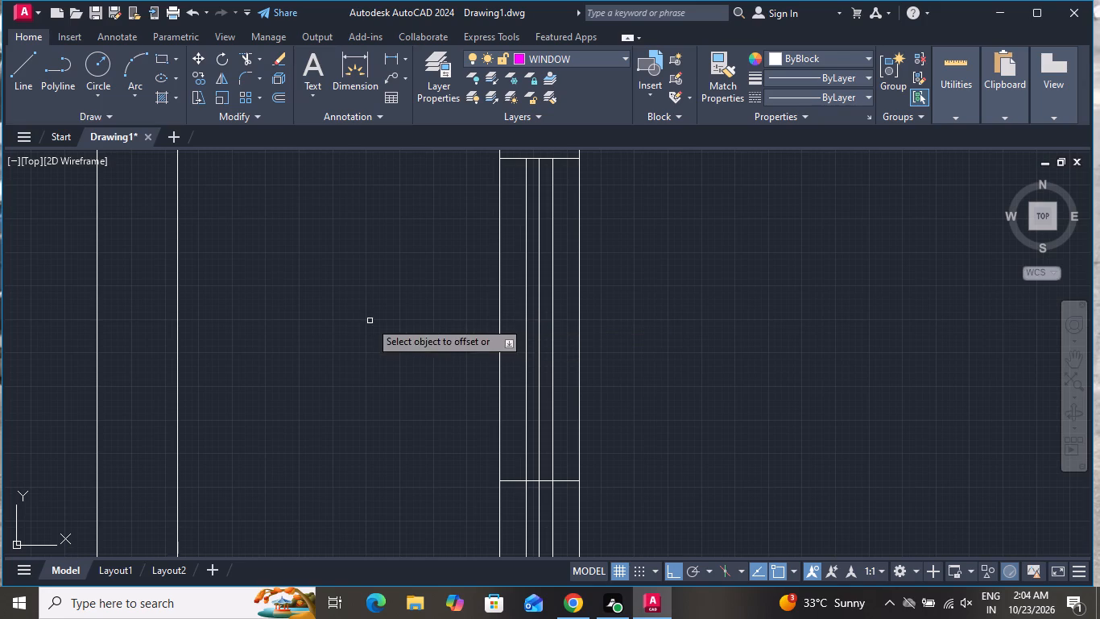
pyautogui.click(409, 352)
# Delete the vertical centre line and the middle cross line of the partition window.
pyautogui.scroll(2, 527, 524)
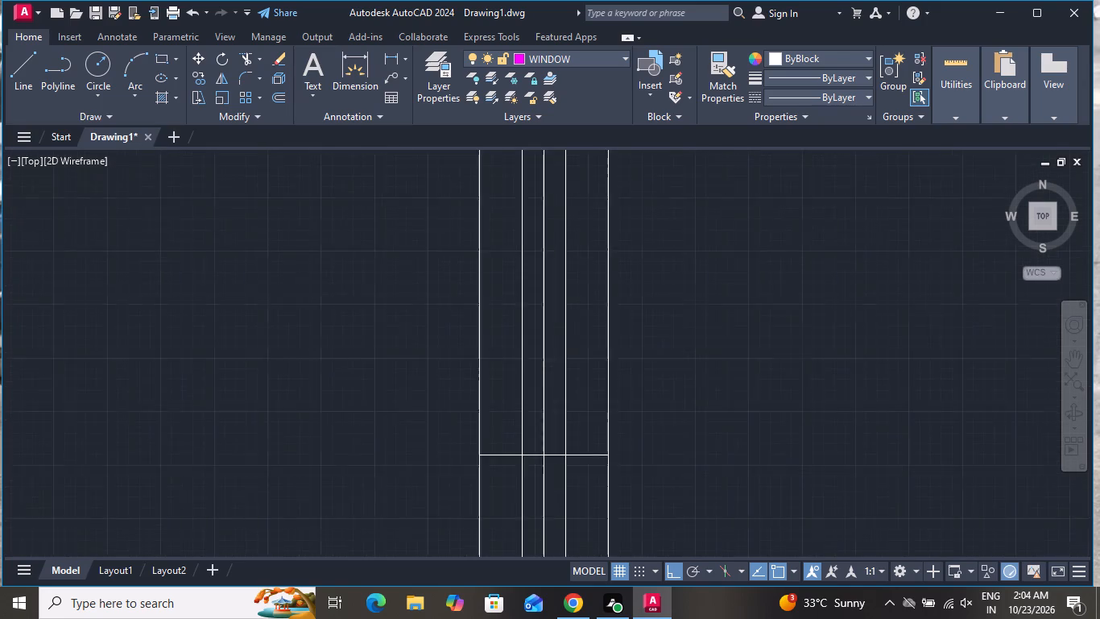
pyautogui.scroll(1, 525, 518)
pyautogui.click(601, 325)
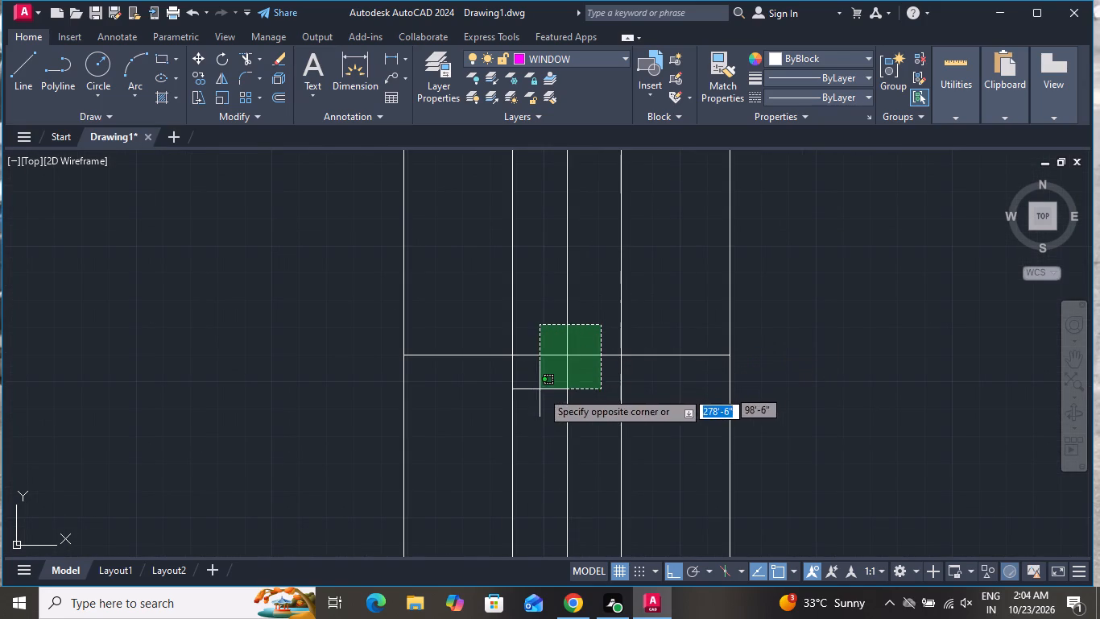
pyautogui.click(543, 391)
pyautogui.press('Delete')
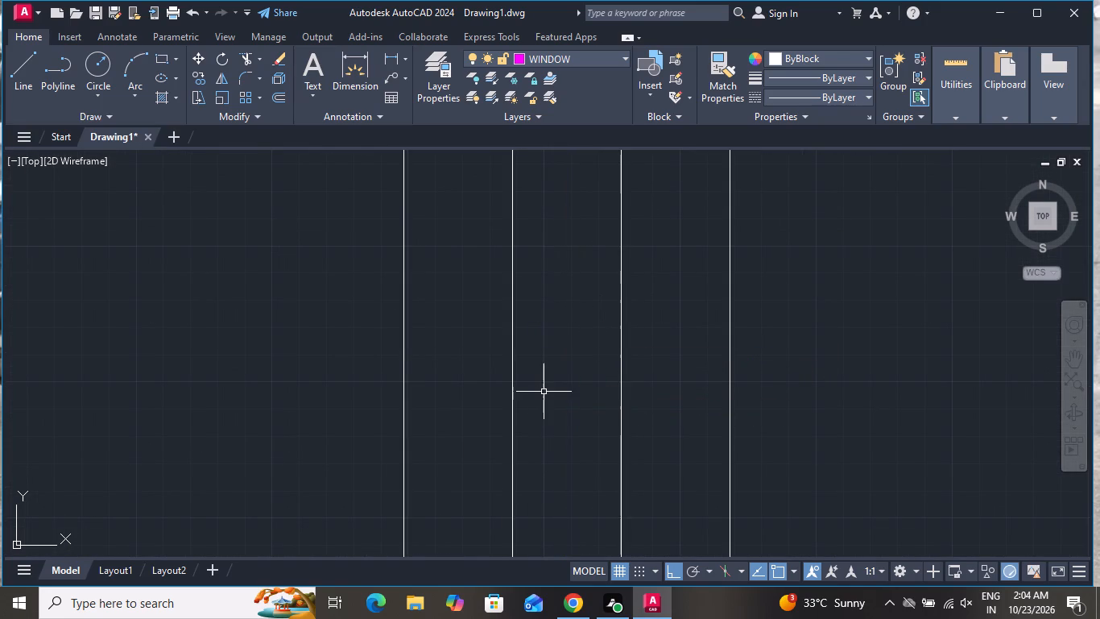
# Draw a 6" horizontal line across the outer left wall from the midpoint of the inner wall line of the room above.
pyautogui.scroll(-7, 531, 398)
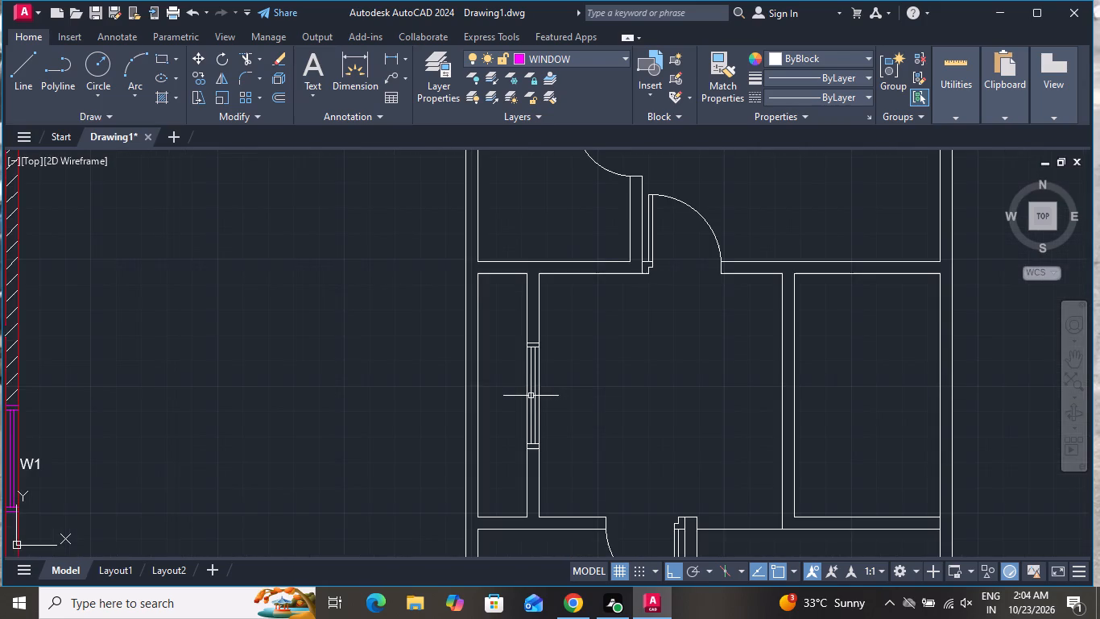
pyautogui.scroll(-1, 531, 396)
pyautogui.click(26, 68)
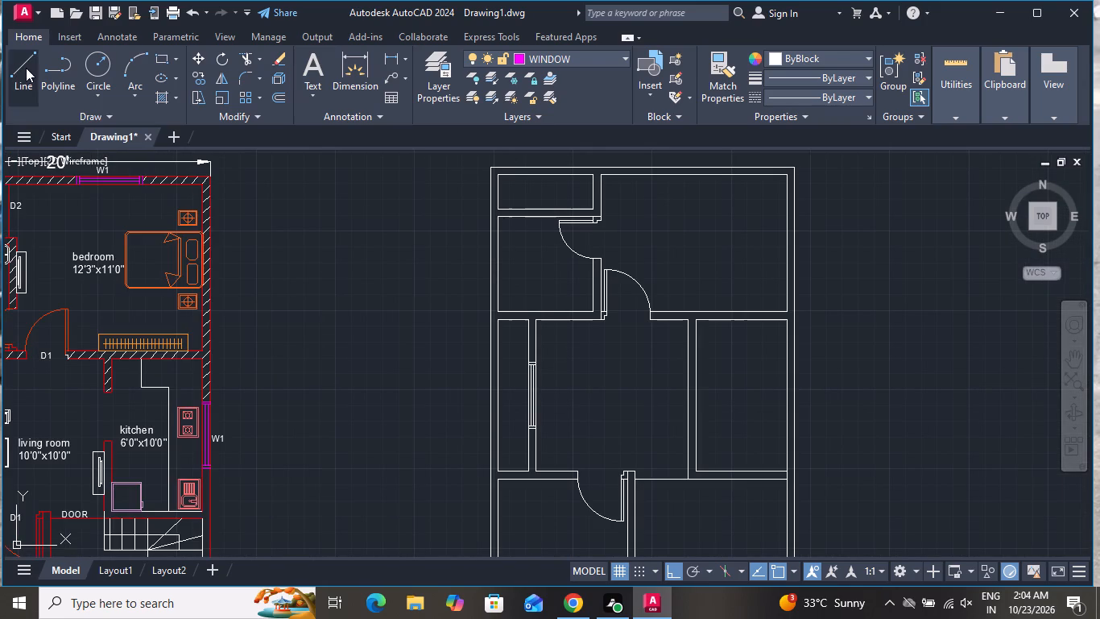
pyautogui.scroll(2, 478, 257)
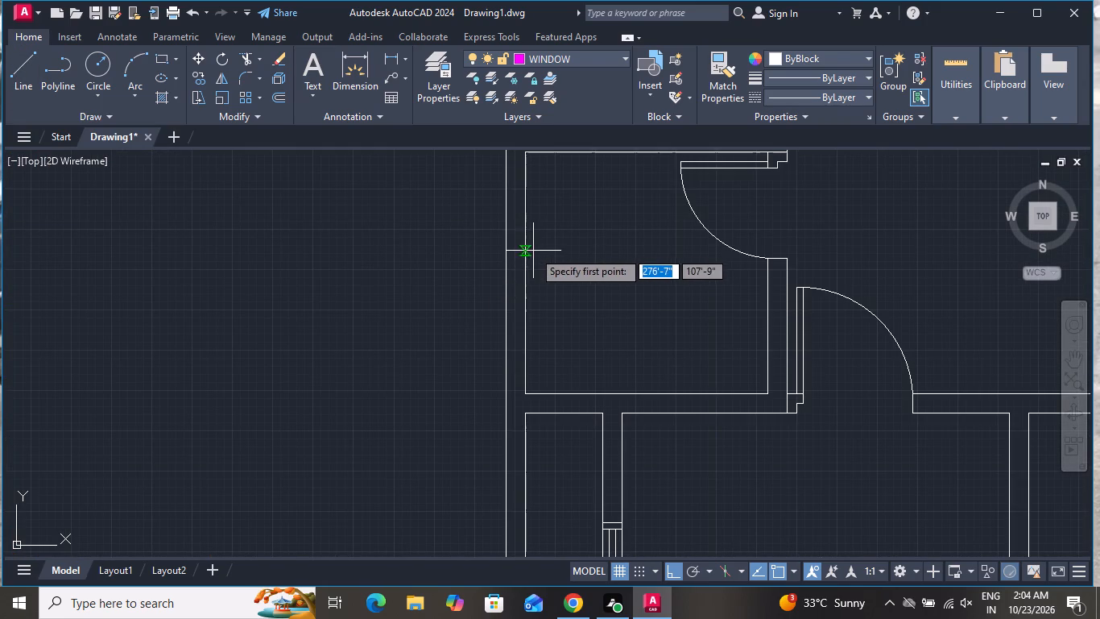
pyautogui.click(524, 271)
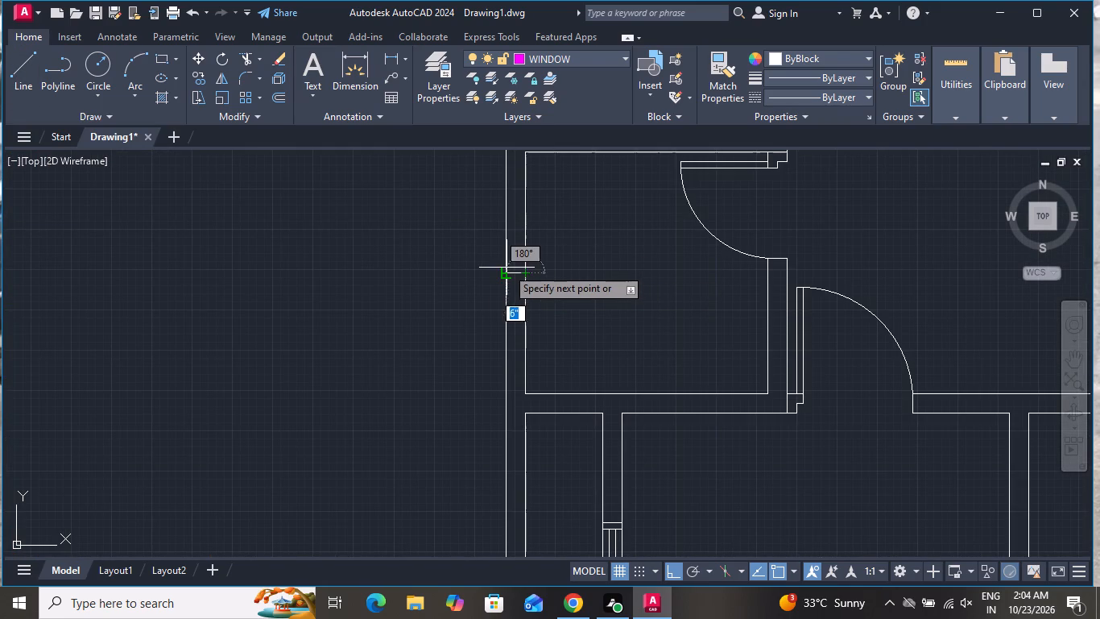
pyautogui.click(503, 272)
pyautogui.rightClick(503, 272)
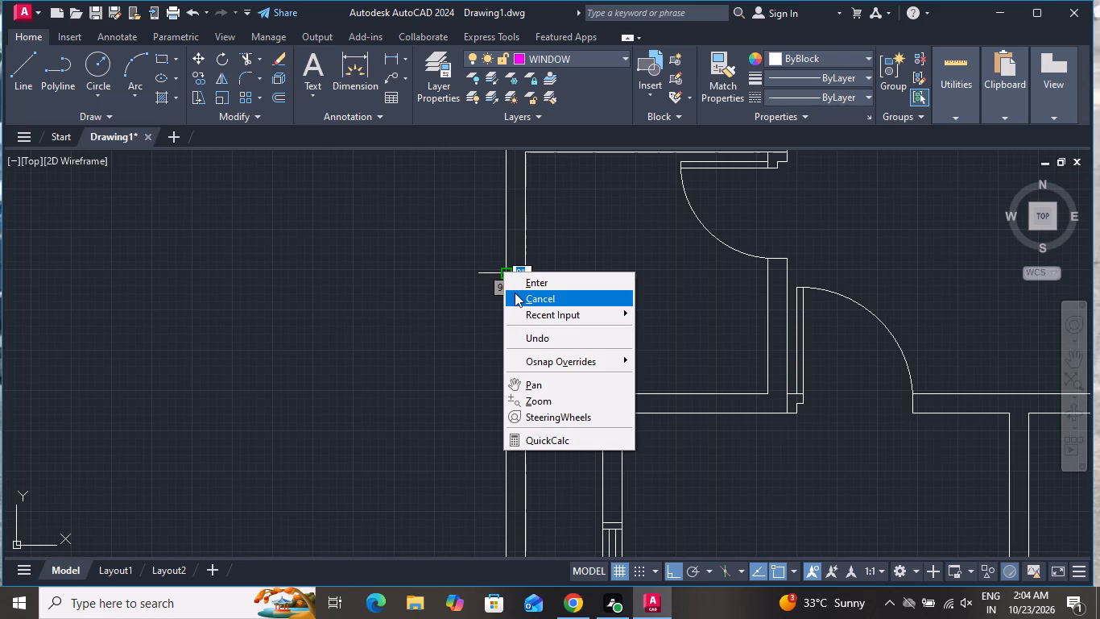
pyautogui.click(515, 293)
# Offset the new horizontal line across the outer left wall by 1' above and below.
pyautogui.write('O 1')
pyautogui.press("'")
pyautogui.press('Return')
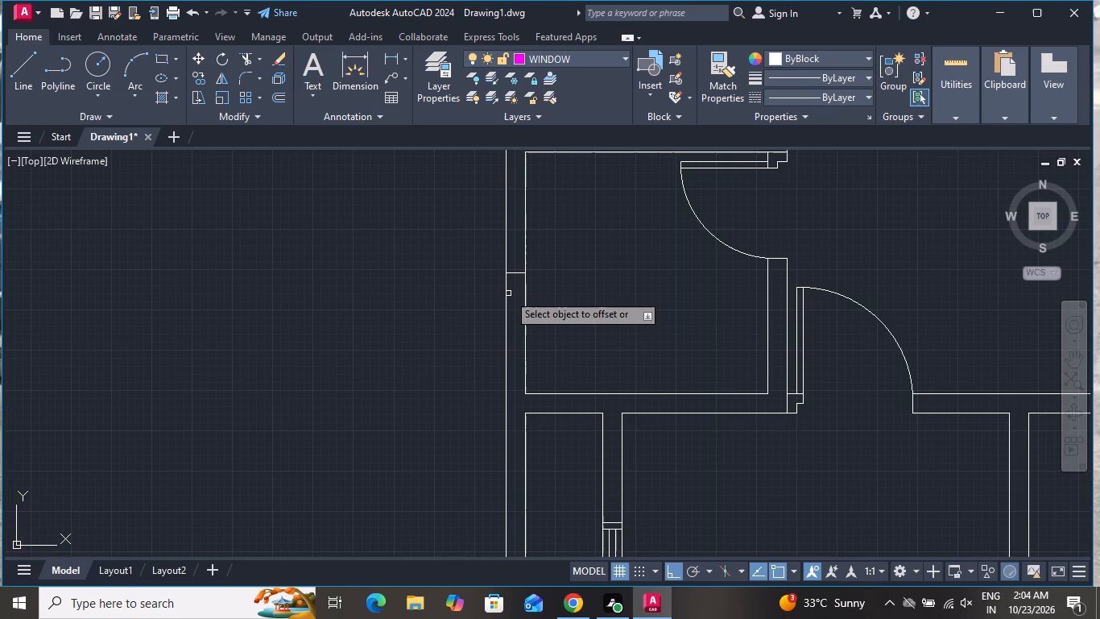
pyautogui.click(516, 275)
pyautogui.click(521, 254)
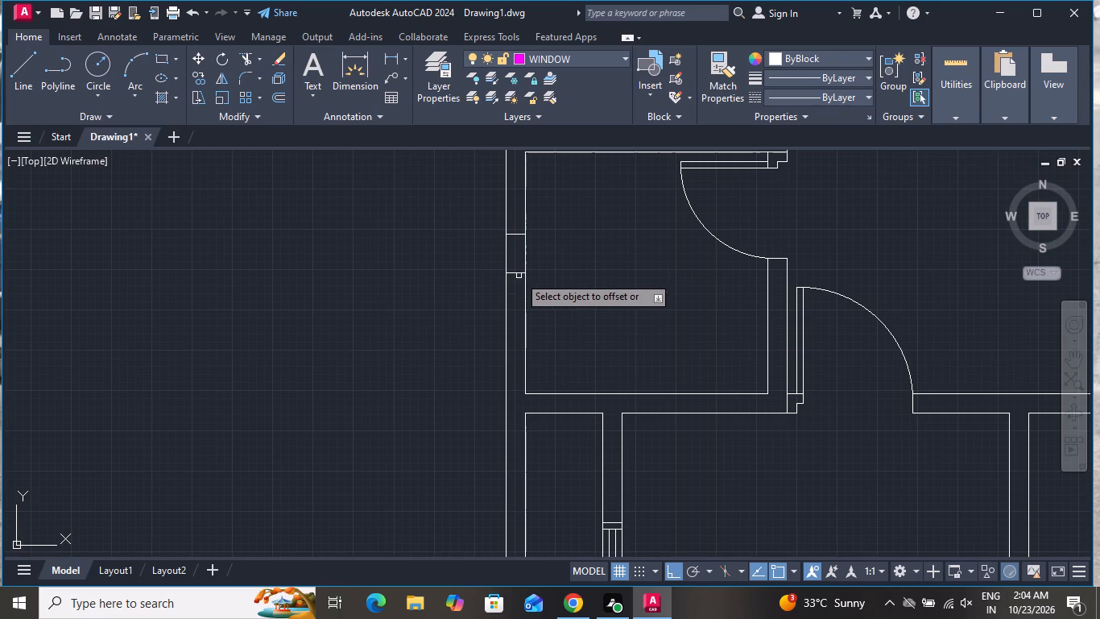
pyautogui.click(519, 272)
pyautogui.click(519, 326)
pyautogui.rightClick(546, 255)
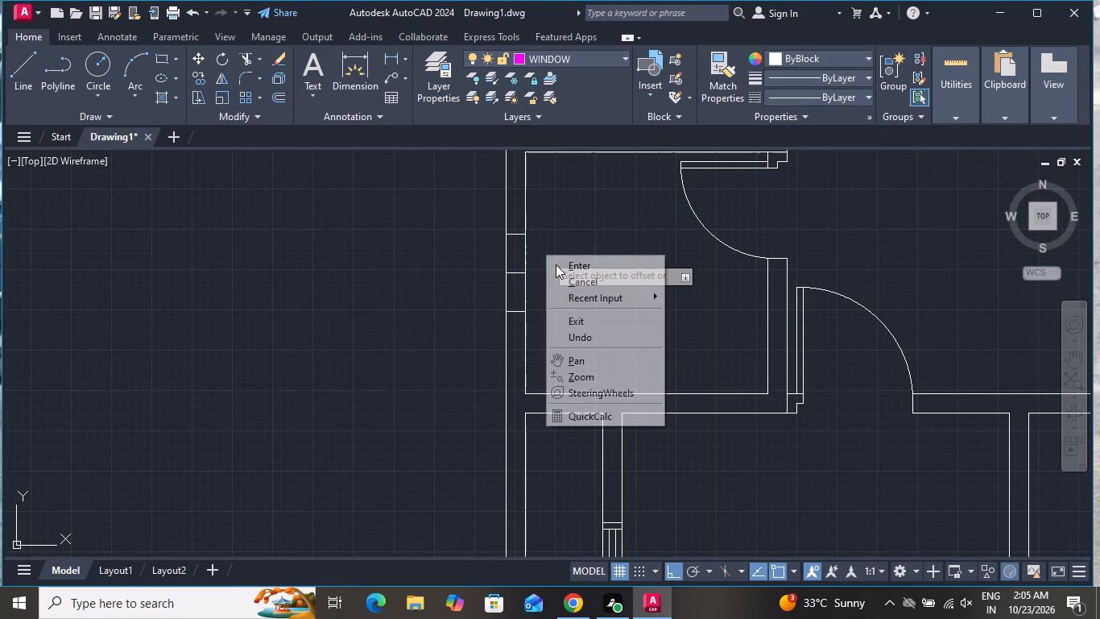
pyautogui.click(558, 272)
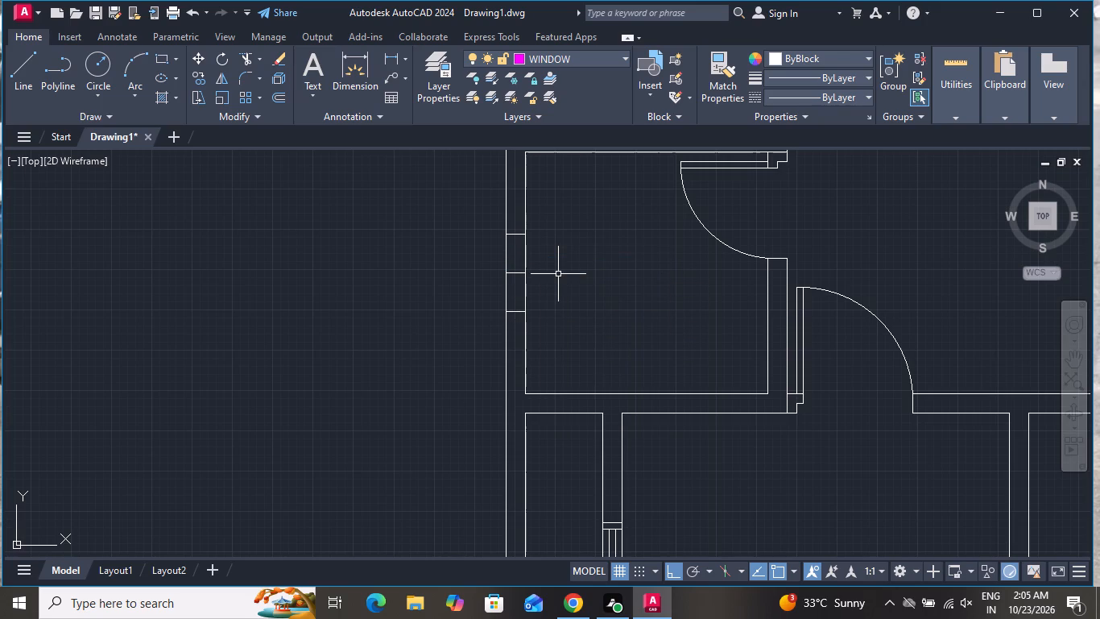
# Offset the upper and lower cross lines of the outer left wall window outward by 2".
pyautogui.write('O')
pyautogui.press('space')
pyautogui.press('2')
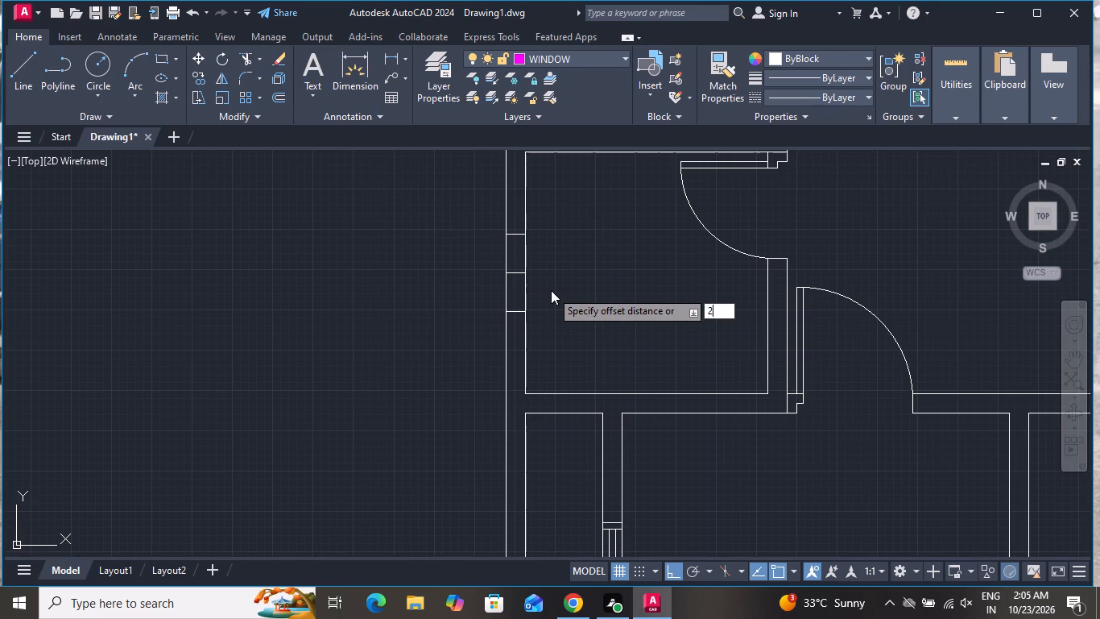
pyautogui.hotkey('shift', '"')
pyautogui.press('Return')
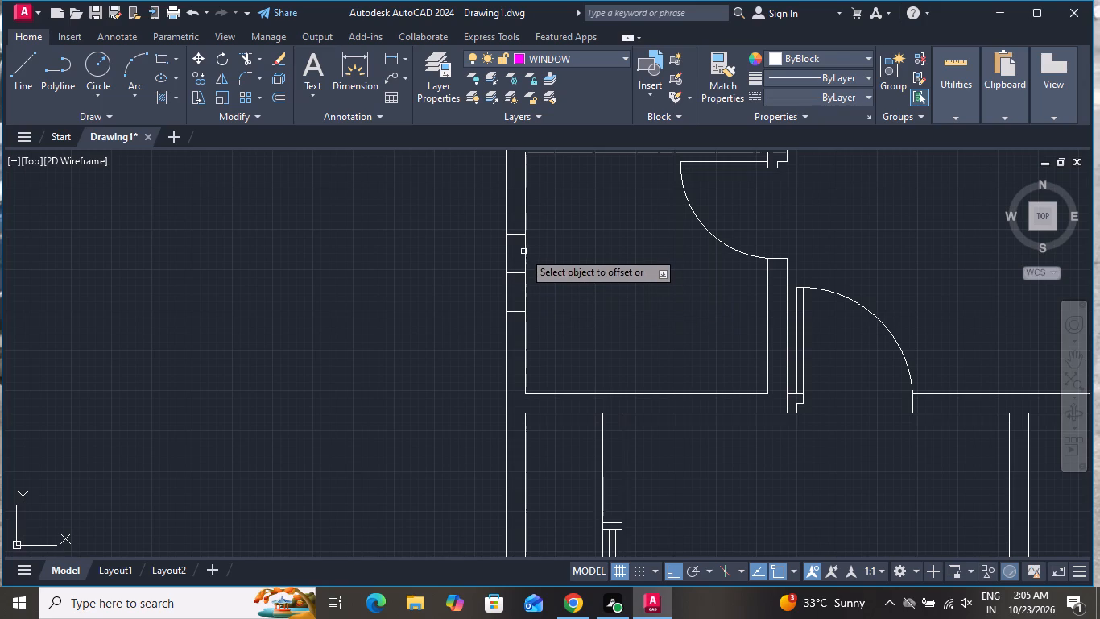
pyautogui.click(513, 232)
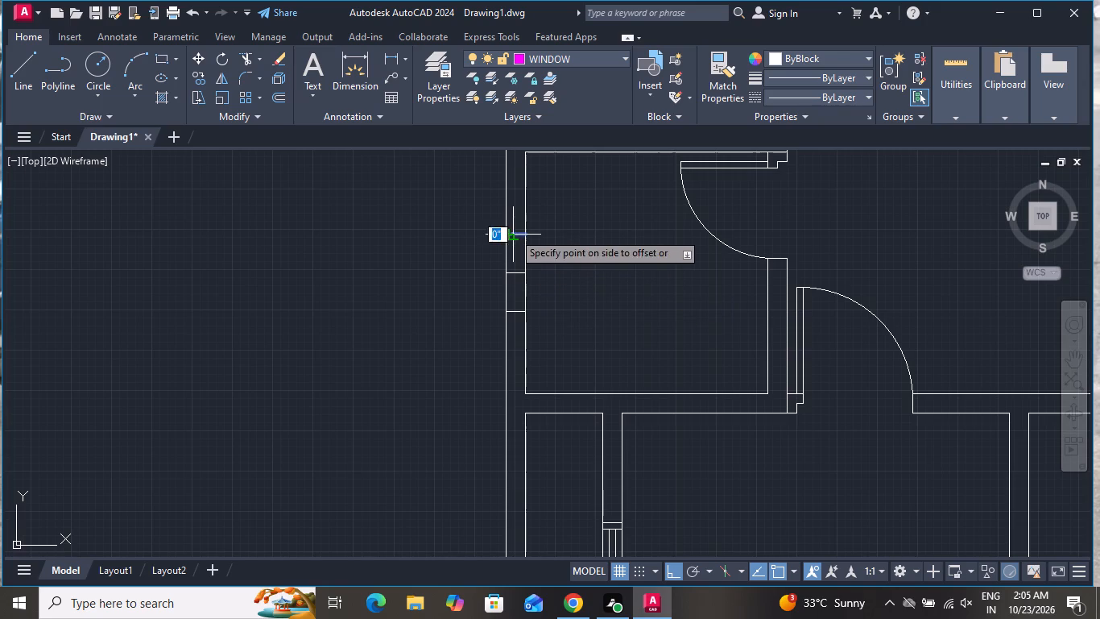
pyautogui.click(517, 222)
pyautogui.click(514, 308)
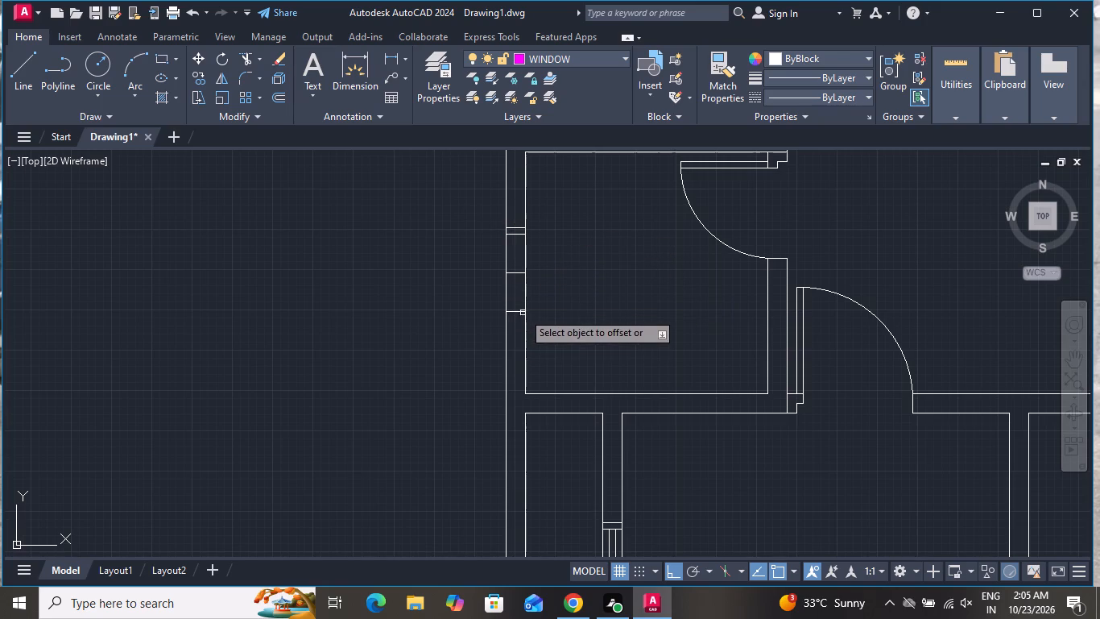
pyautogui.click(523, 312)
pyautogui.click(516, 327)
pyautogui.rightClick(559, 301)
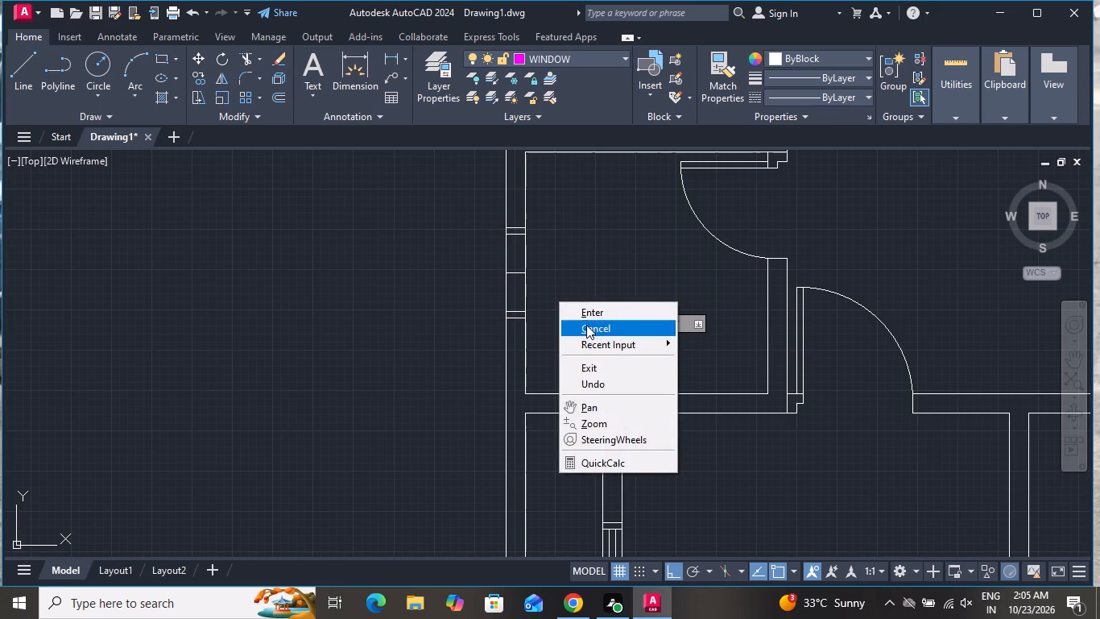
pyautogui.click(586, 325)
# Draw a vertical centre line in the left wall window between the midpoints of the two inner end cross lines.
pyautogui.click(23, 73)
pyautogui.scroll(1, 395, 214)
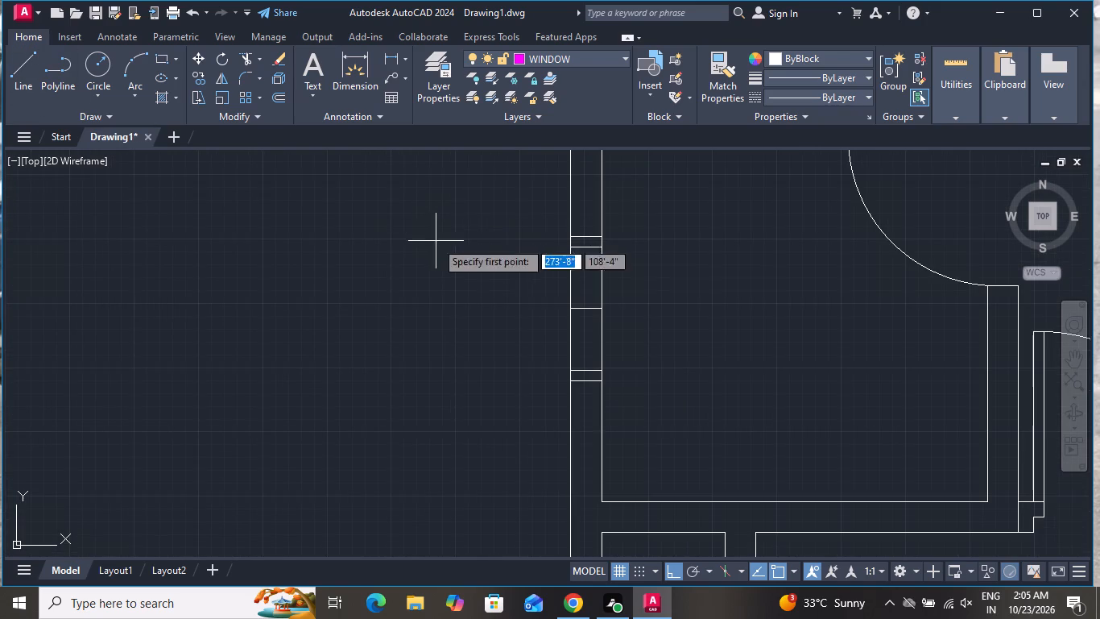
pyautogui.click(585, 247)
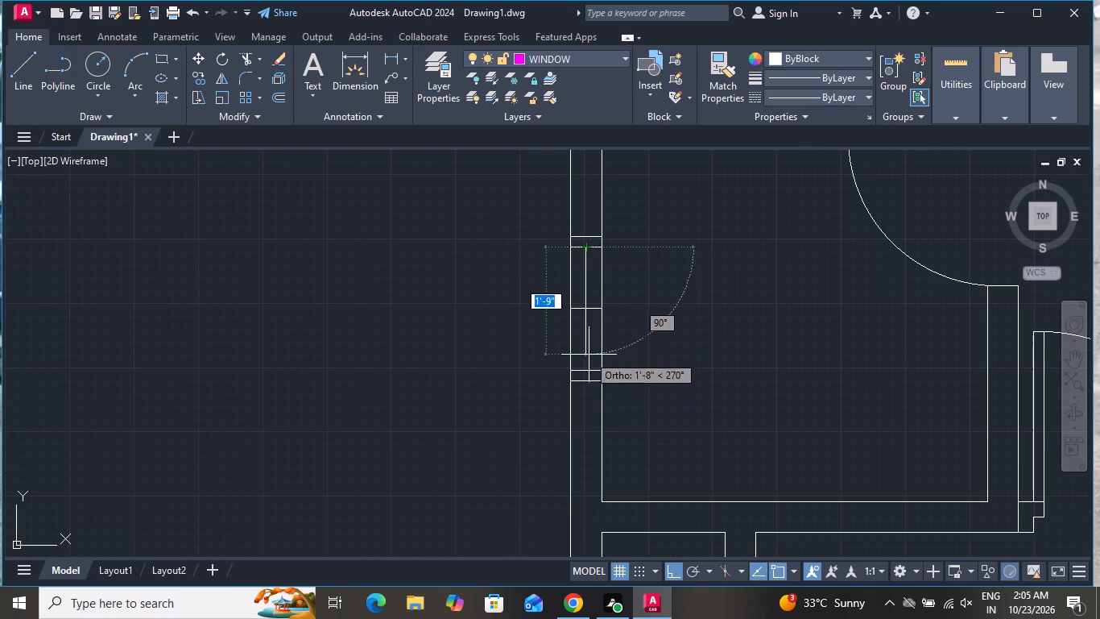
pyautogui.click(586, 368)
pyautogui.rightClick(586, 368)
pyautogui.click(611, 394)
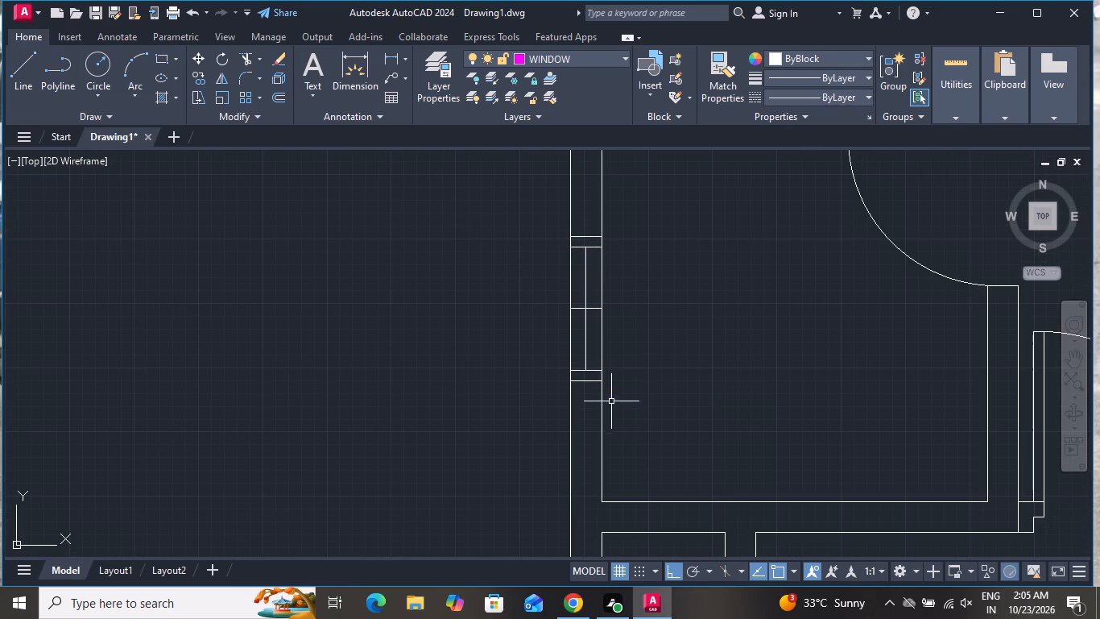
# Offset the left wall window's vertical centre line by 1" to each side.
pyautogui.write('O')
pyautogui.press('space')
pyautogui.press('1')
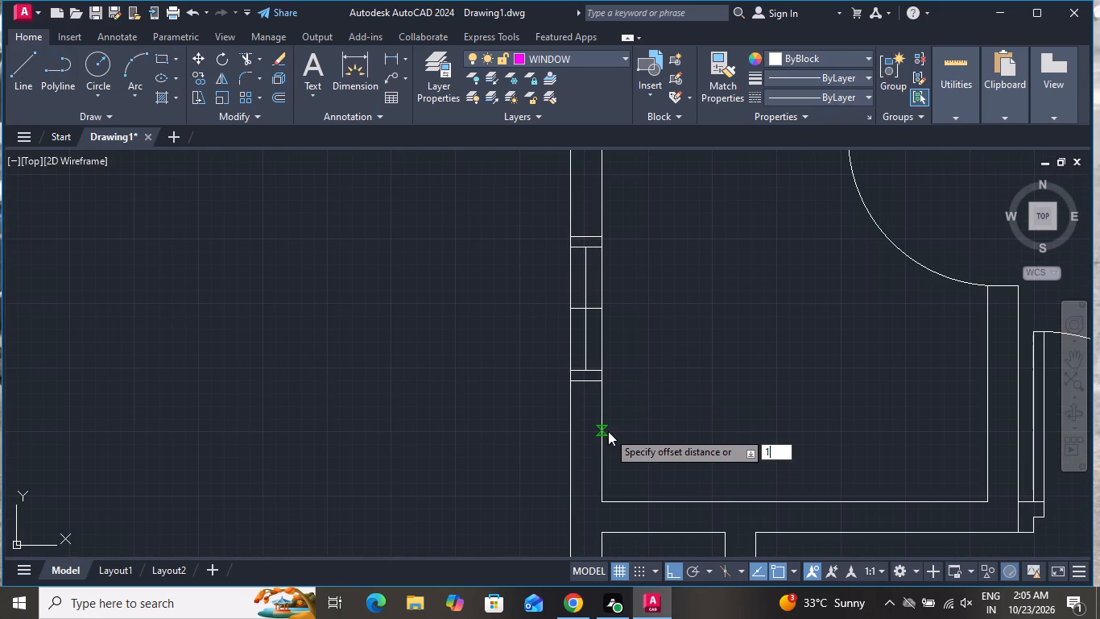
pyautogui.hotkey('shift', '"')
pyautogui.press('Return')
pyautogui.scroll(2, 588, 313)
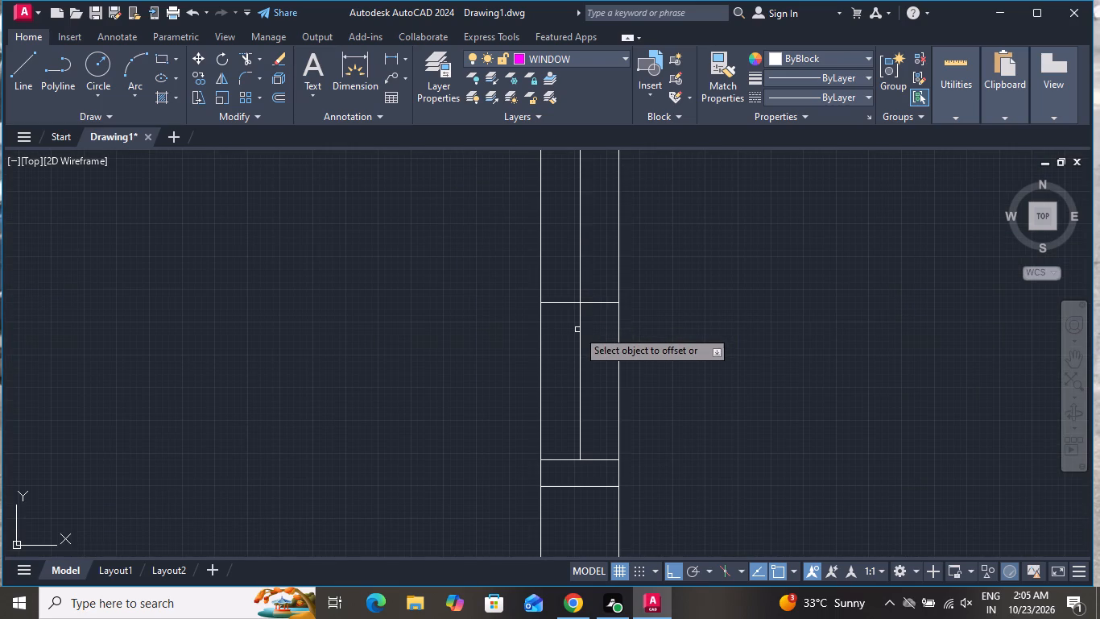
pyautogui.click(577, 330)
pyautogui.click(592, 330)
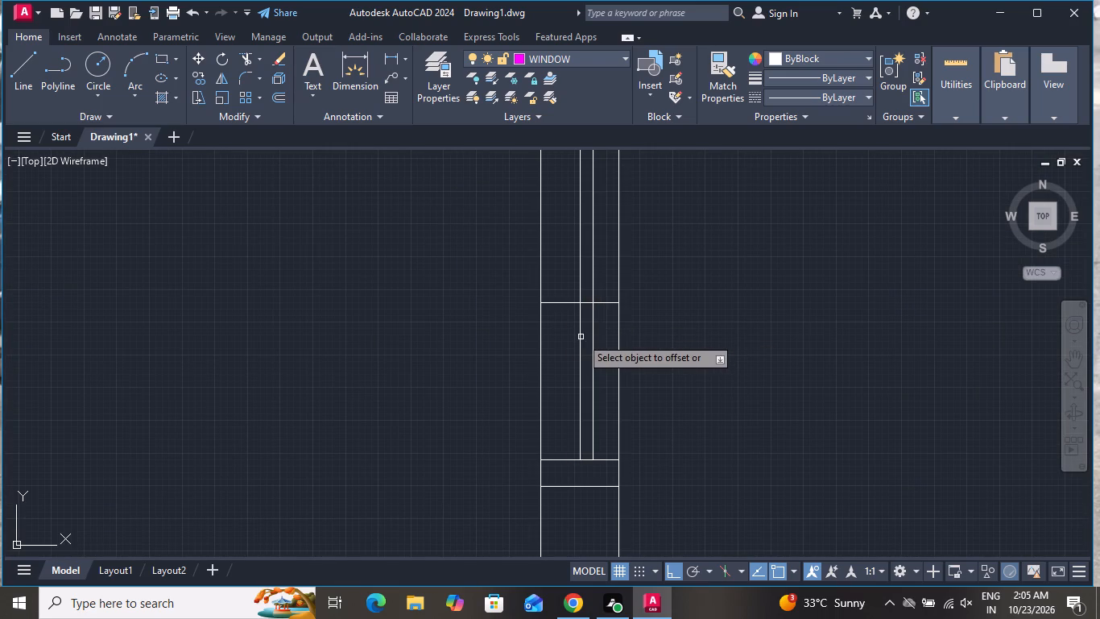
pyautogui.click(581, 336)
pyautogui.click(569, 348)
pyautogui.rightClick(569, 349)
pyautogui.click(592, 372)
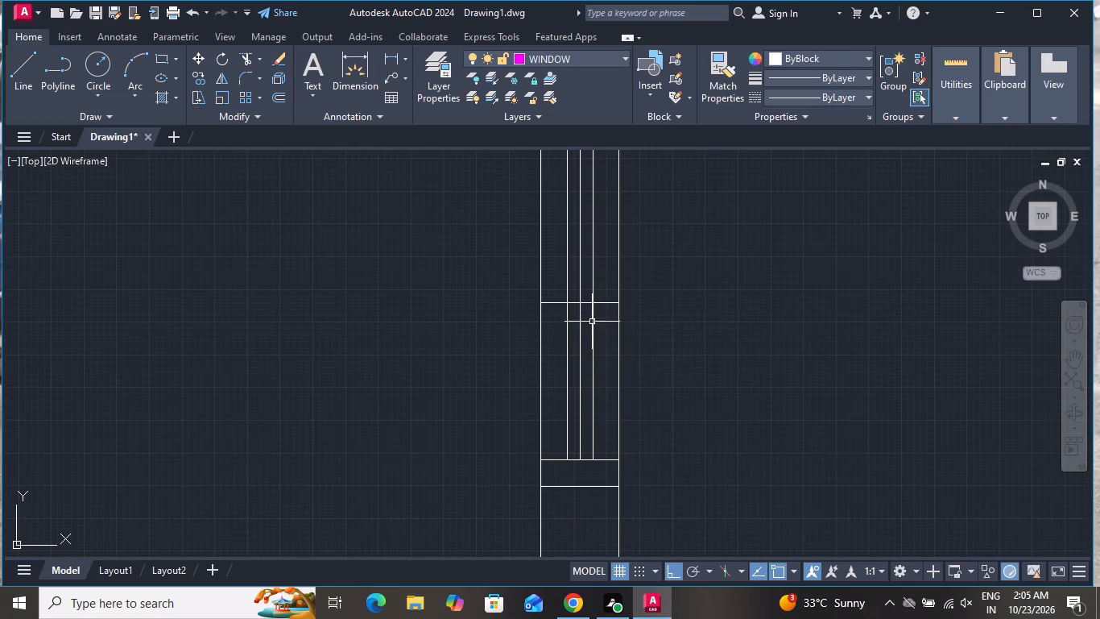
# Delete the vertical centre line and the middle cross line of the left wall window.
pyautogui.scroll(2, 592, 320)
pyautogui.click(579, 263)
pyautogui.click(539, 295)
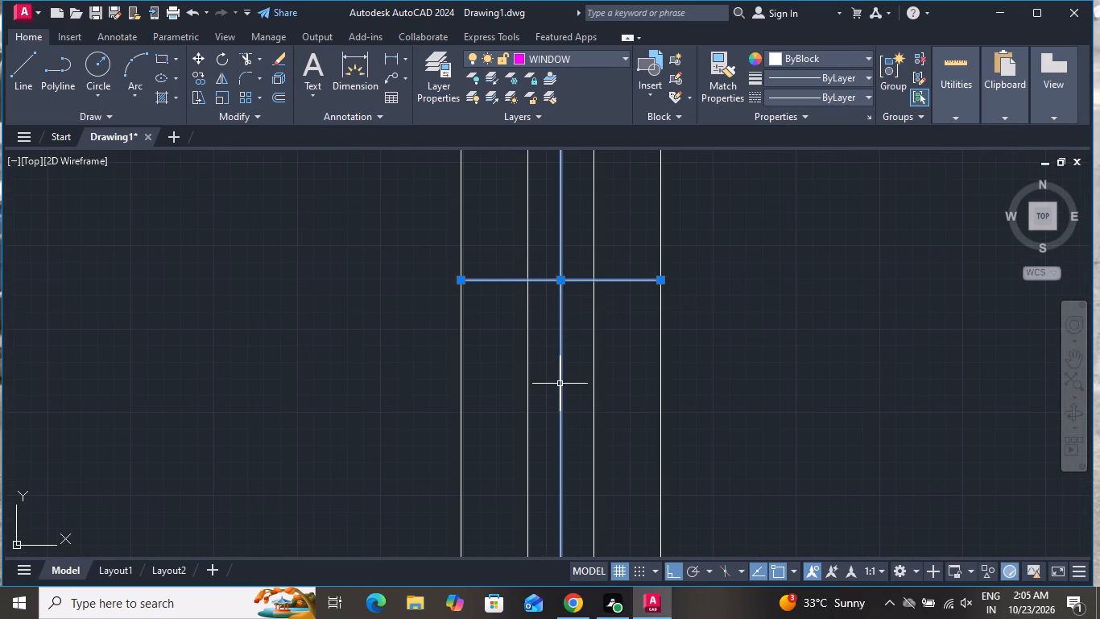
pyautogui.press('Delete')
# Draw a 6" vertical line across the top outer wall from the midpoint of the large upper-right room's inner wall line.
pyautogui.scroll(-6, 556, 373)
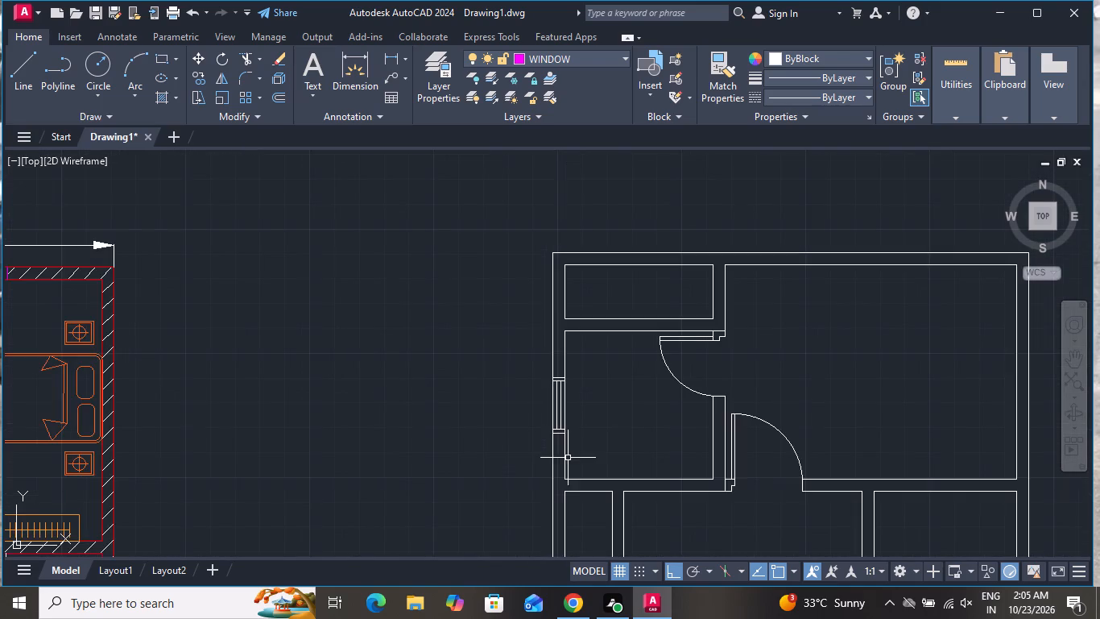
pyautogui.scroll(-1, 575, 450)
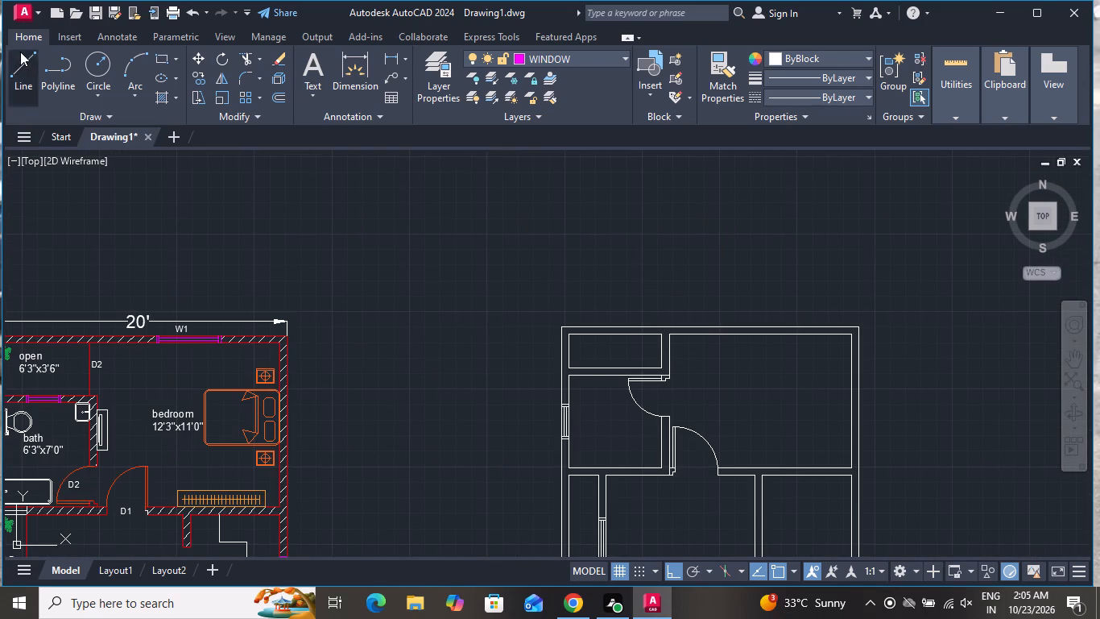
pyautogui.click(20, 52)
pyautogui.scroll(-2, 585, 440)
pyautogui.scroll(3, 635, 420)
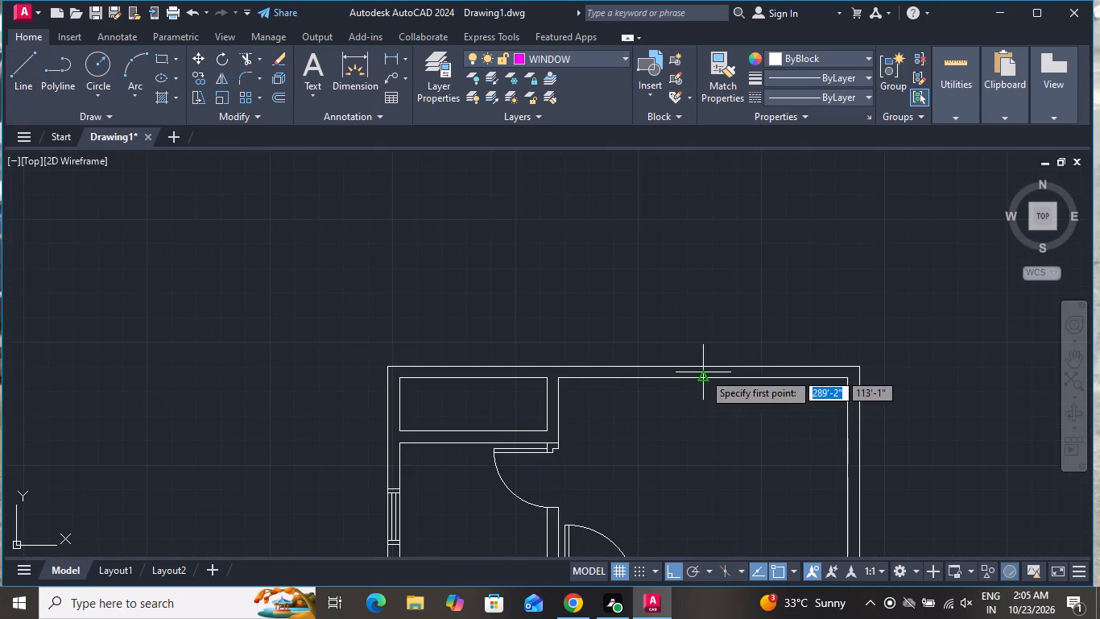
pyautogui.scroll(1, 703, 372)
pyautogui.click(703, 382)
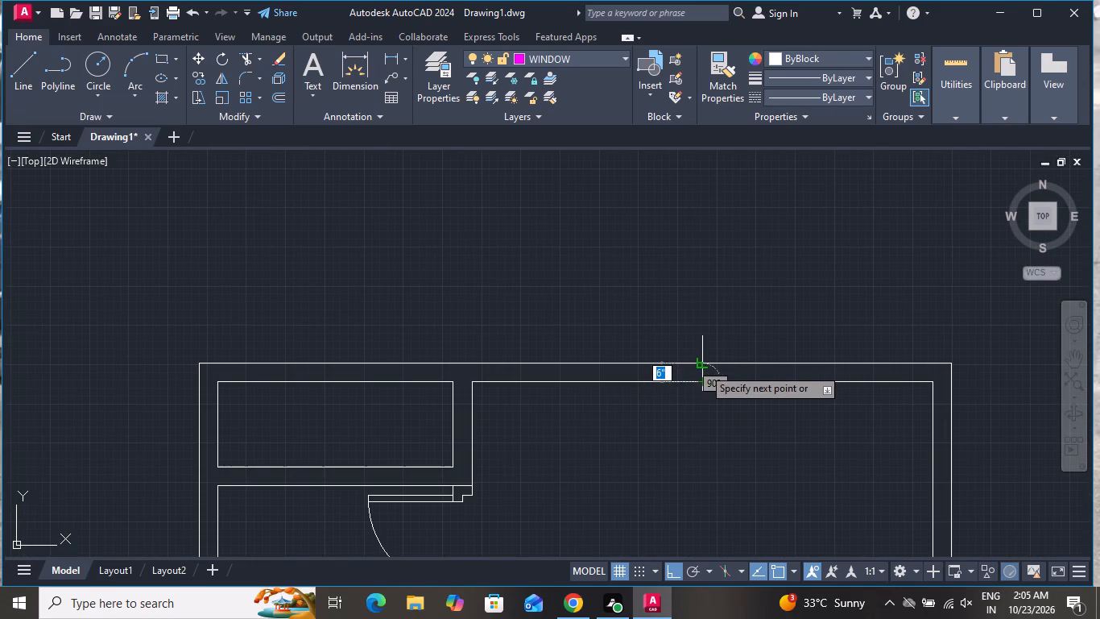
pyautogui.click(703, 367)
pyautogui.rightClick(703, 367)
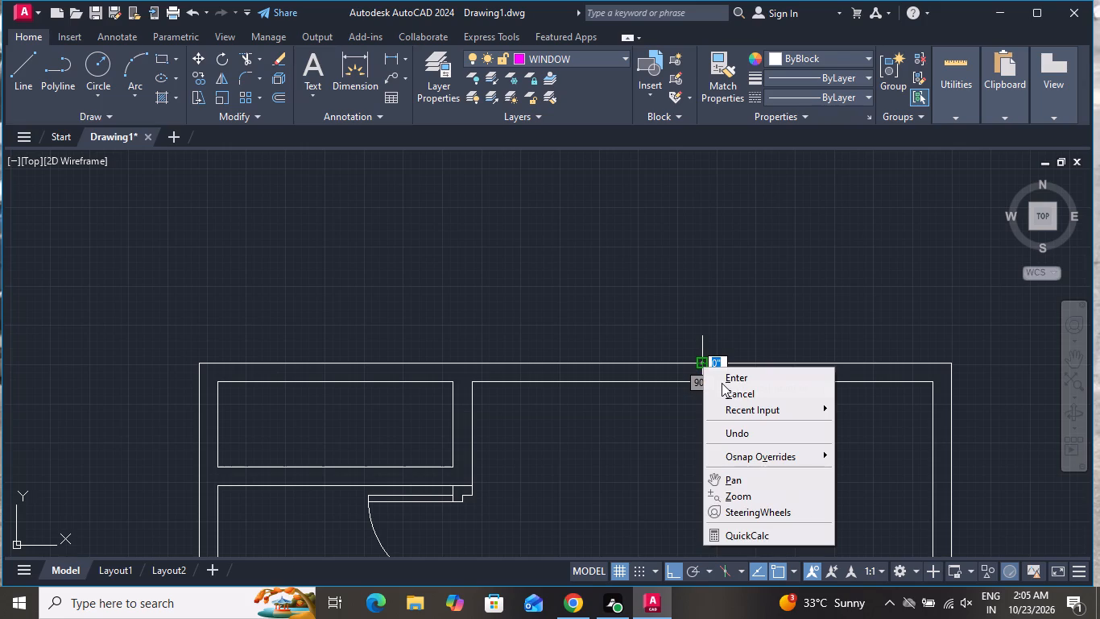
pyautogui.click(722, 383)
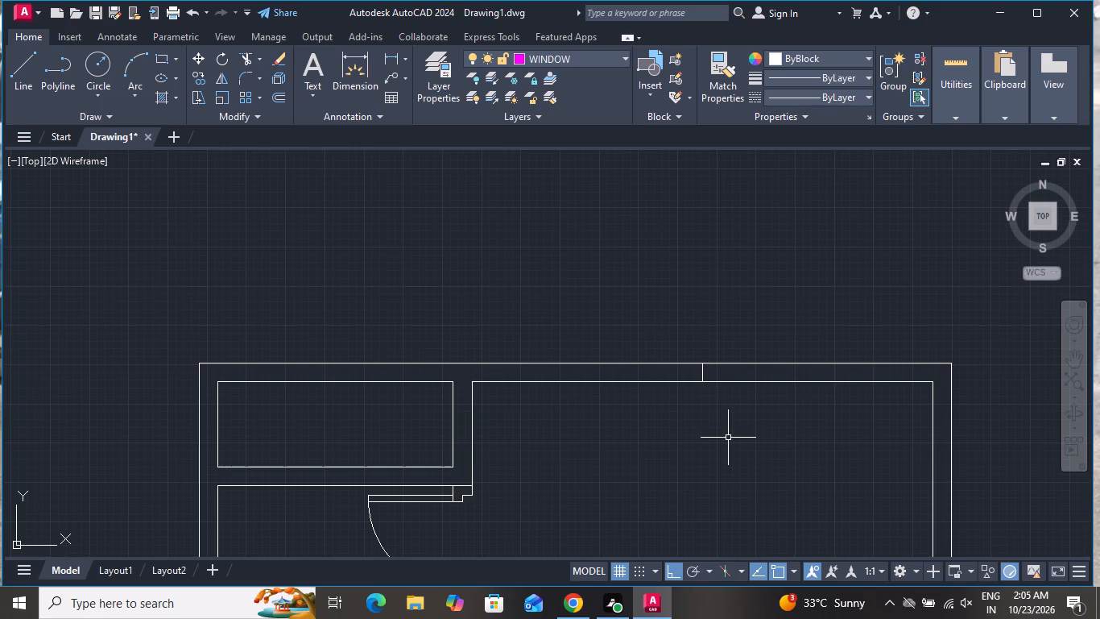
# Start an offset for the new vertical line across the top outer wall.
pyautogui.write('O')
pyautogui.press('space')
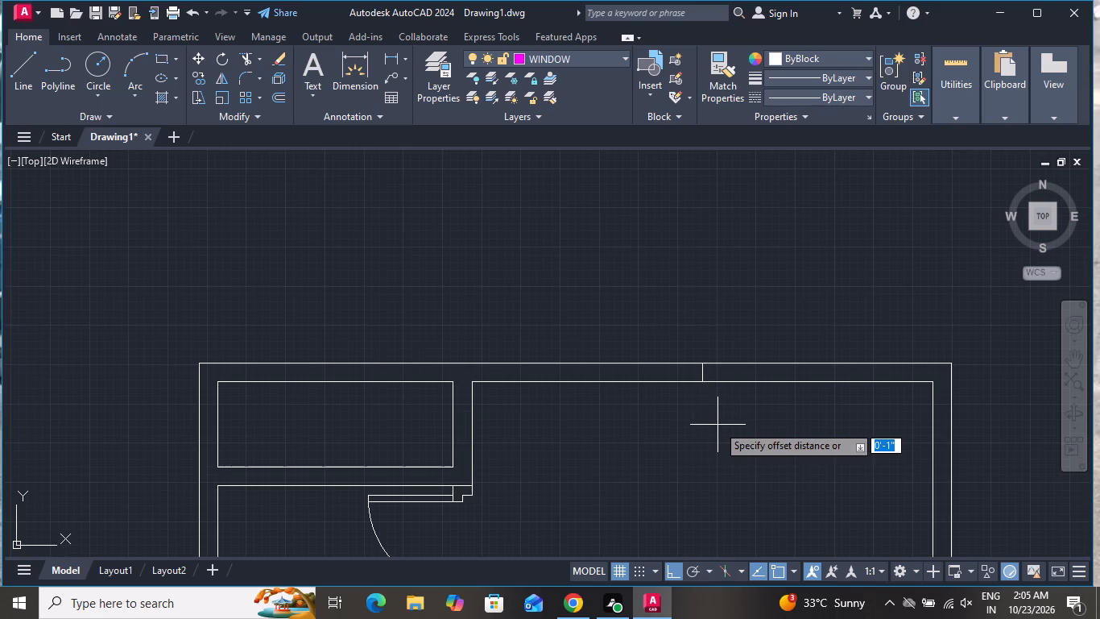
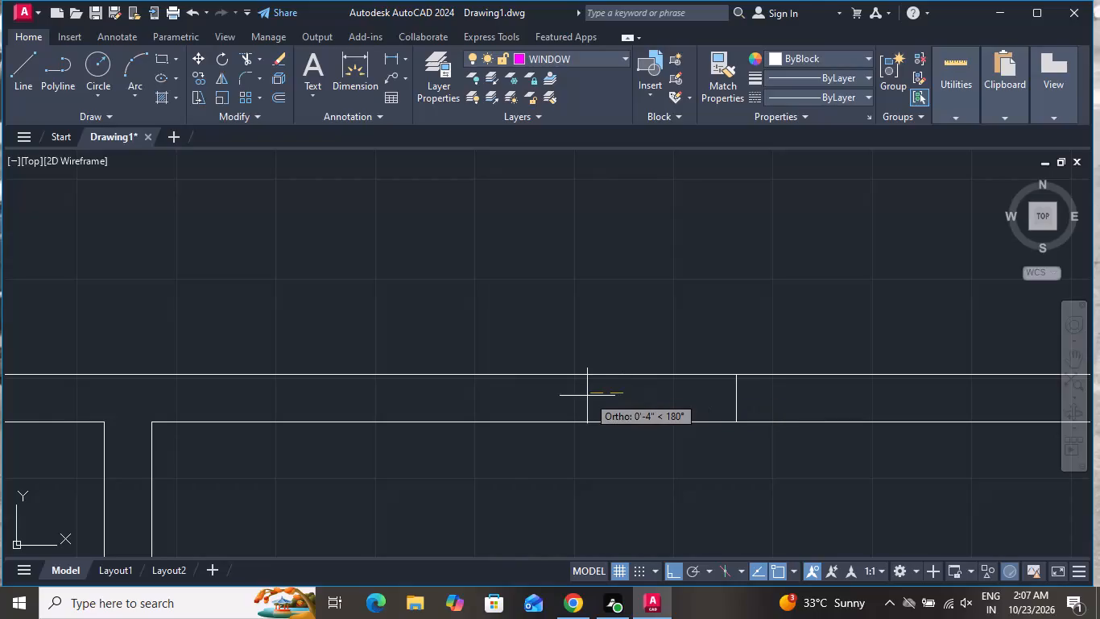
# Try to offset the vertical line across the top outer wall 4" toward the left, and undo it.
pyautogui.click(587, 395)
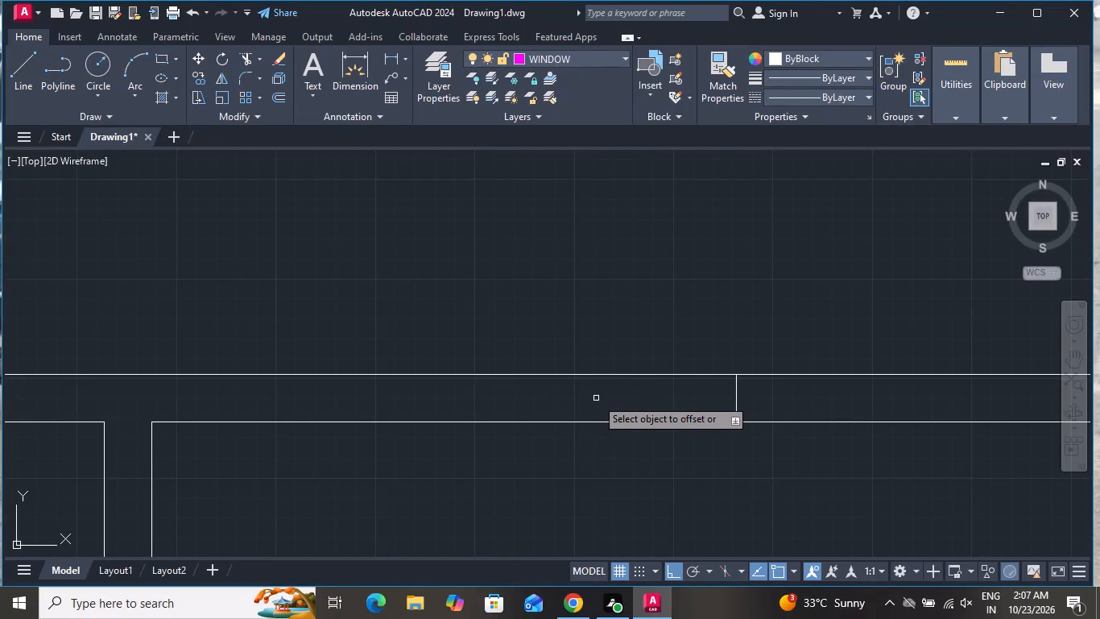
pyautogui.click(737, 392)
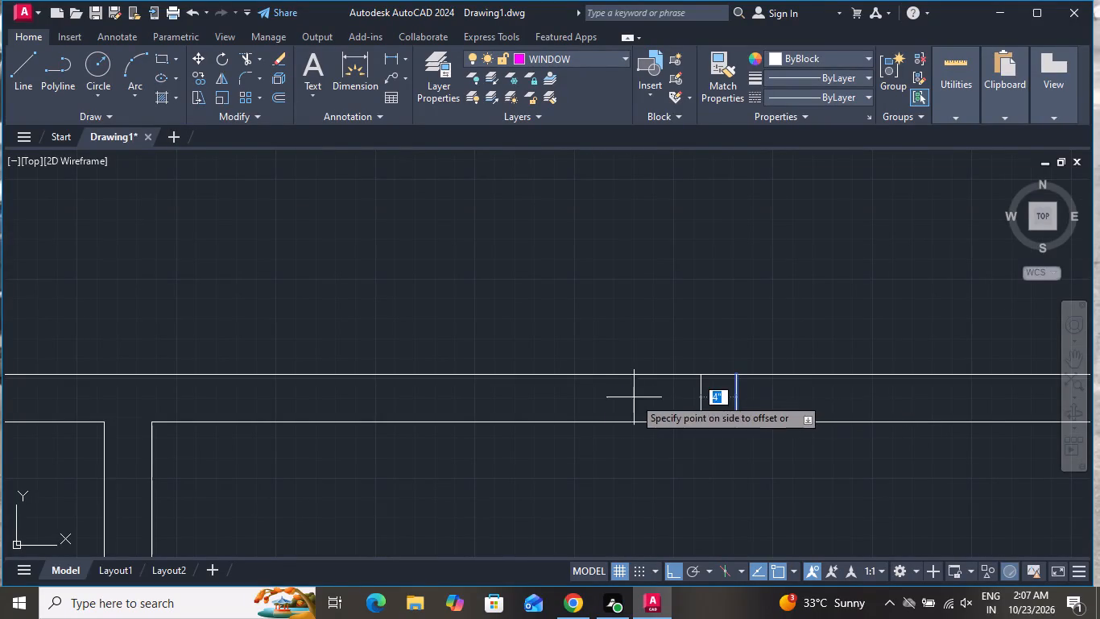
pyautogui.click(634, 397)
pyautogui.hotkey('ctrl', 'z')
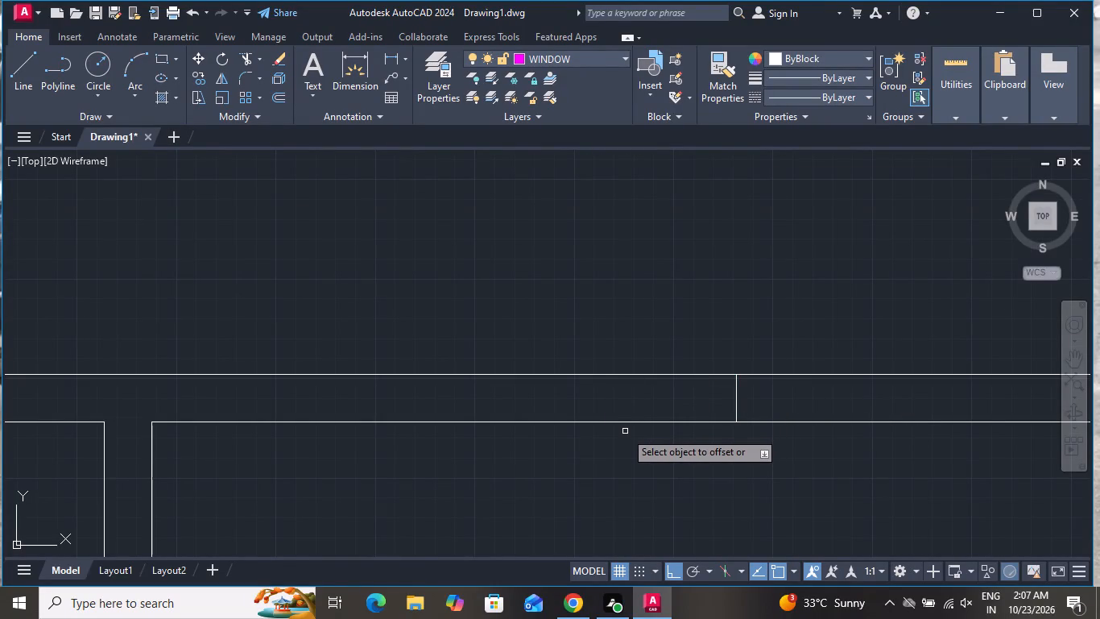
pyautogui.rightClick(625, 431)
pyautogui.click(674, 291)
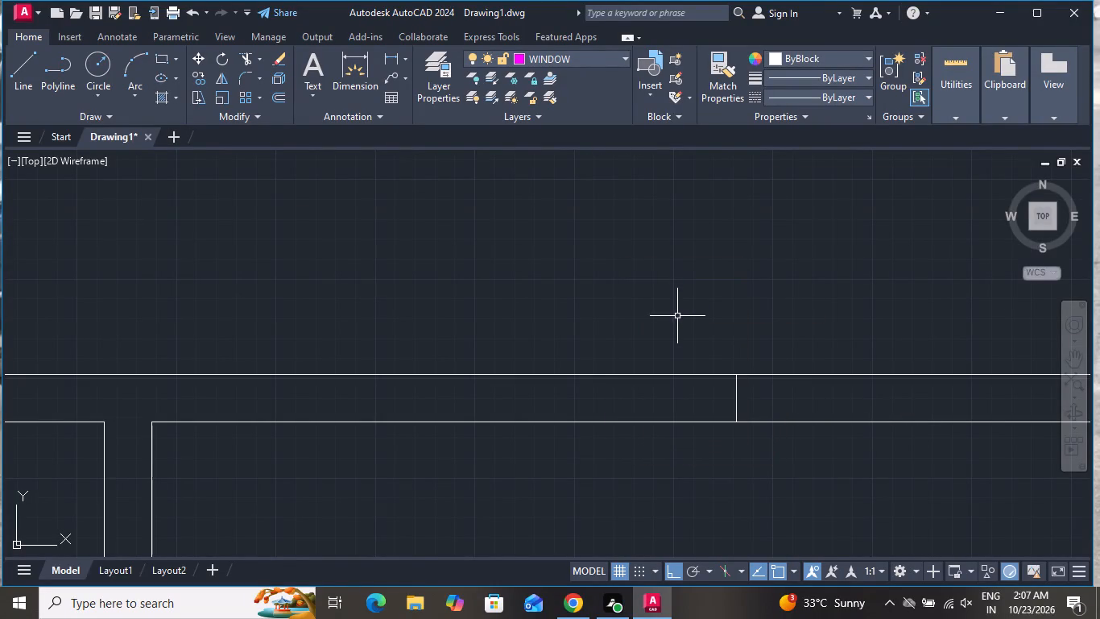
# Offset the vertical line across the top outer wall by 2' to each side.
pyautogui.press('o')
pyautogui.press('space')
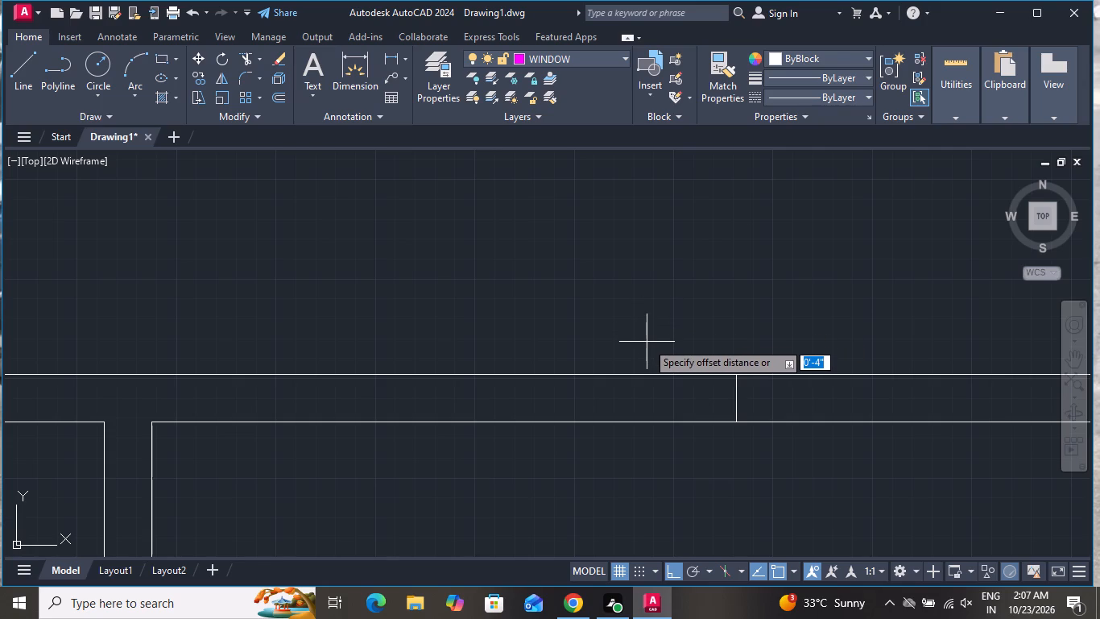
pyautogui.press('2')
pyautogui.press("'")
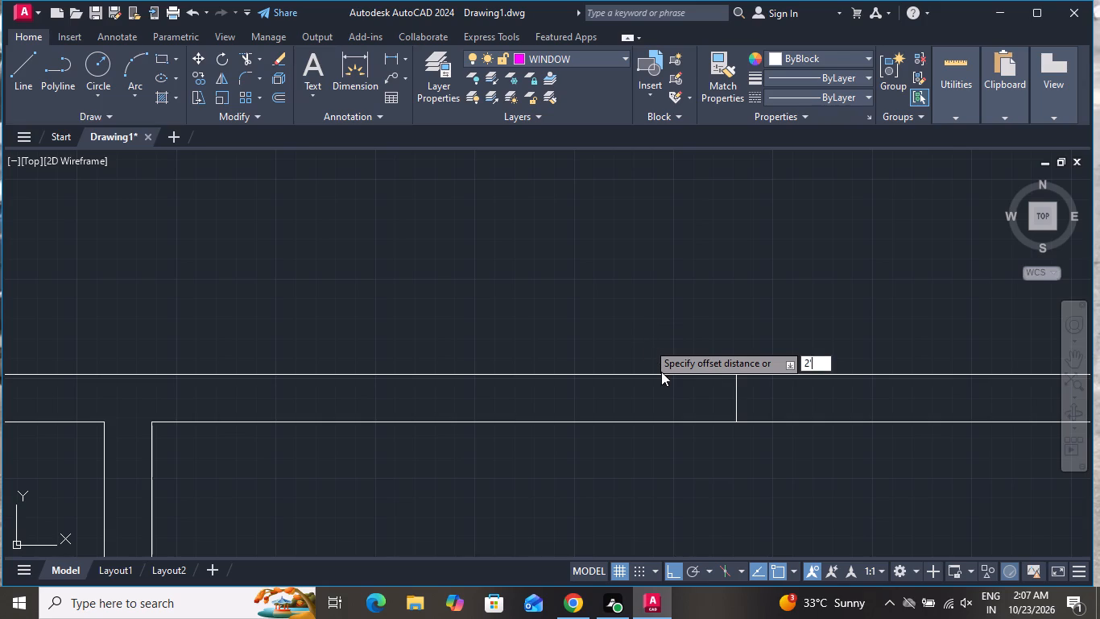
pyautogui.press('Return')
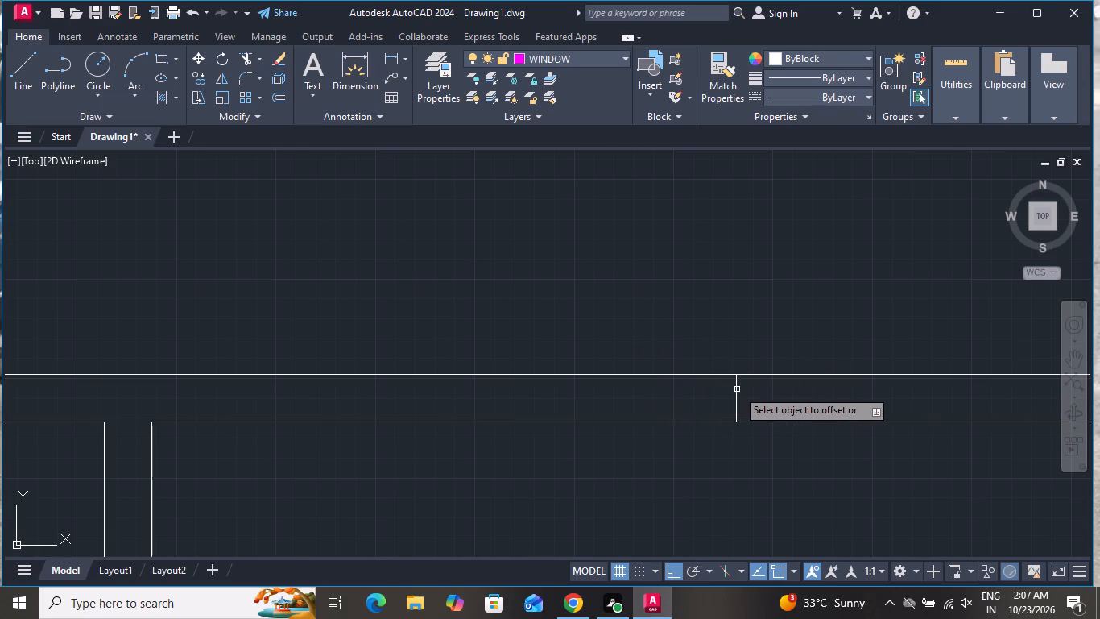
pyautogui.click(737, 389)
pyautogui.click(648, 403)
pyautogui.click(633, 398)
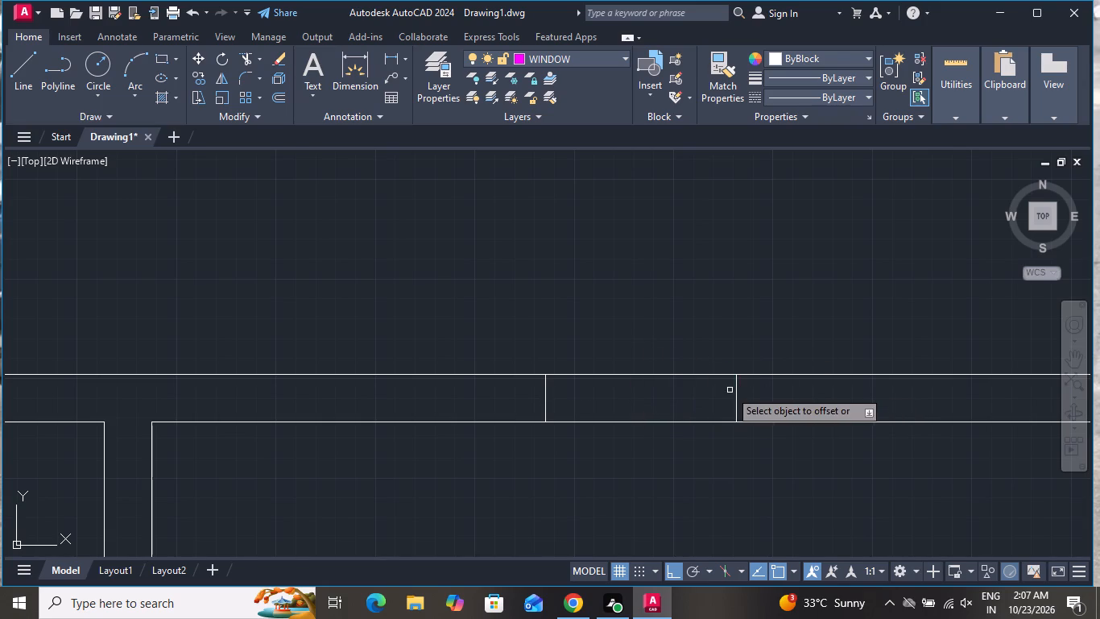
pyautogui.click(734, 392)
pyautogui.click(763, 390)
pyautogui.scroll(-2, 757, 391)
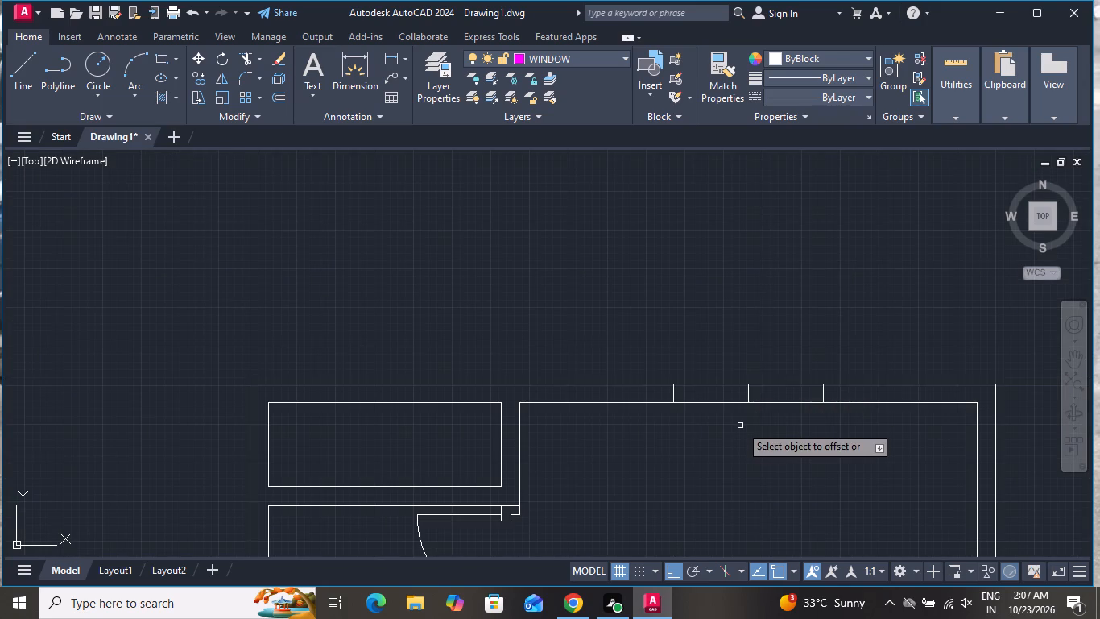
pyautogui.rightClick(740, 426)
pyautogui.click(766, 279)
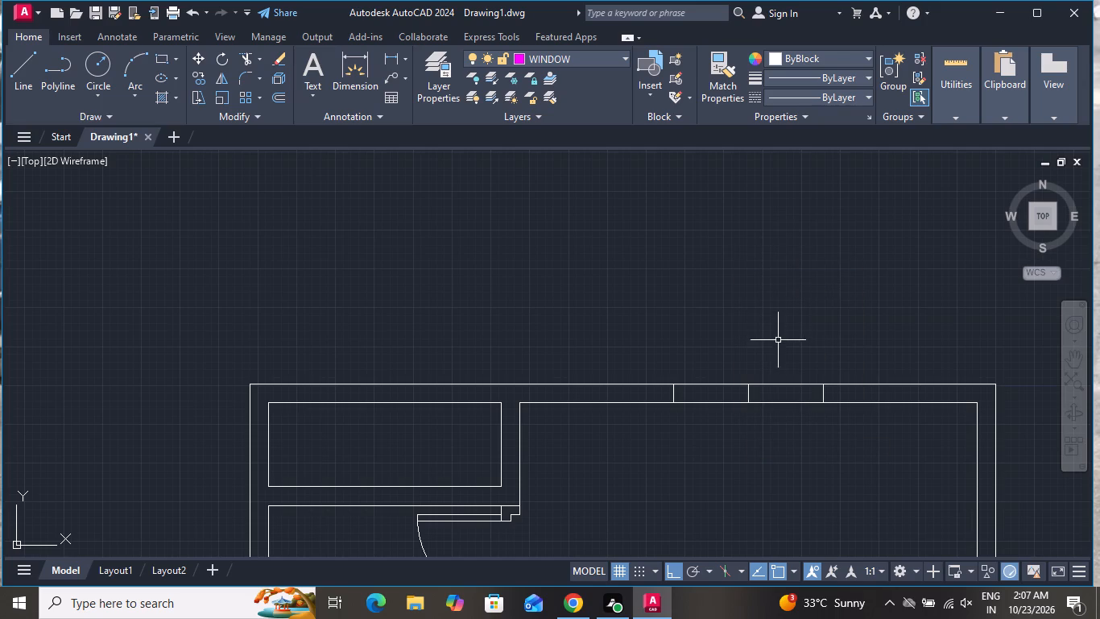
# Offset the top window's two end lines outward by 2".
pyautogui.press('o')
pyautogui.press('space')
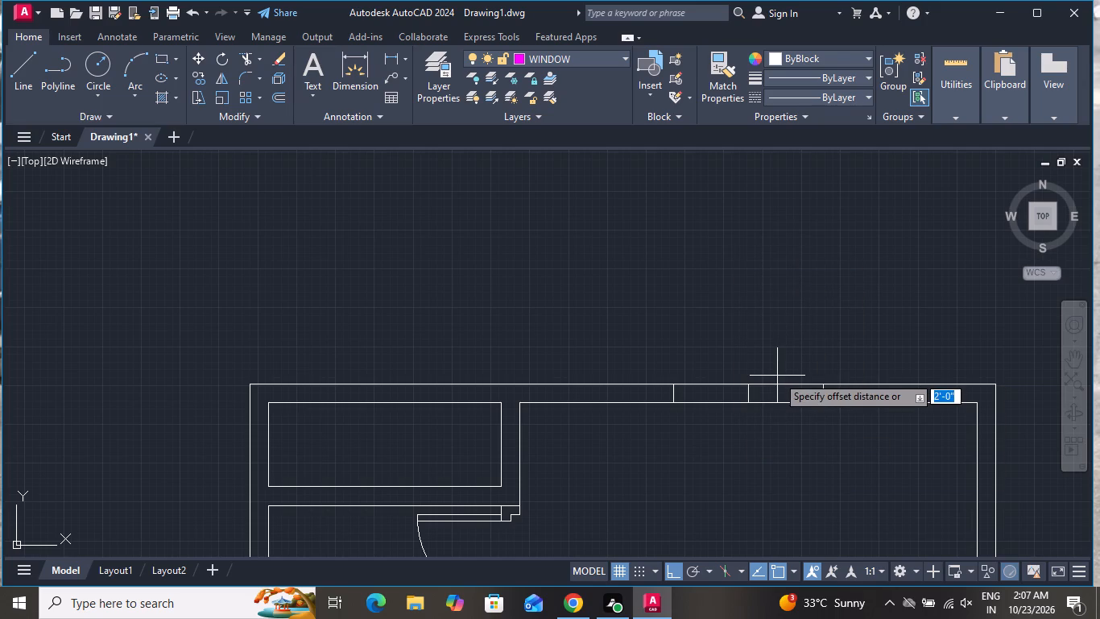
pyautogui.press('2')
pyautogui.hotkey('shift', '"')
pyautogui.press('Return')
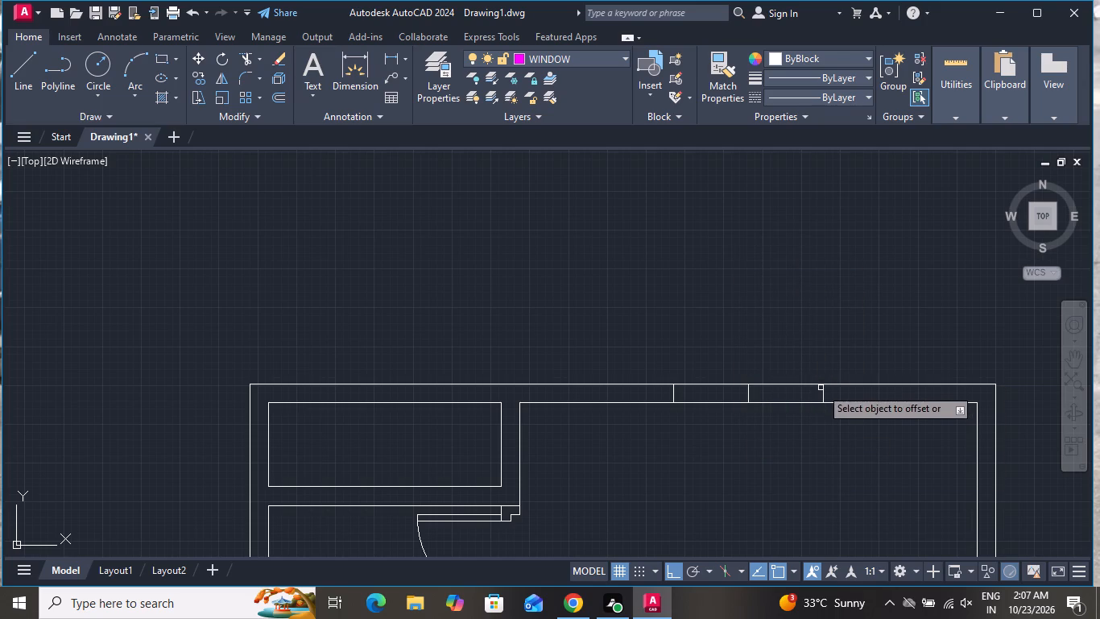
pyautogui.click(825, 391)
pyautogui.click(854, 387)
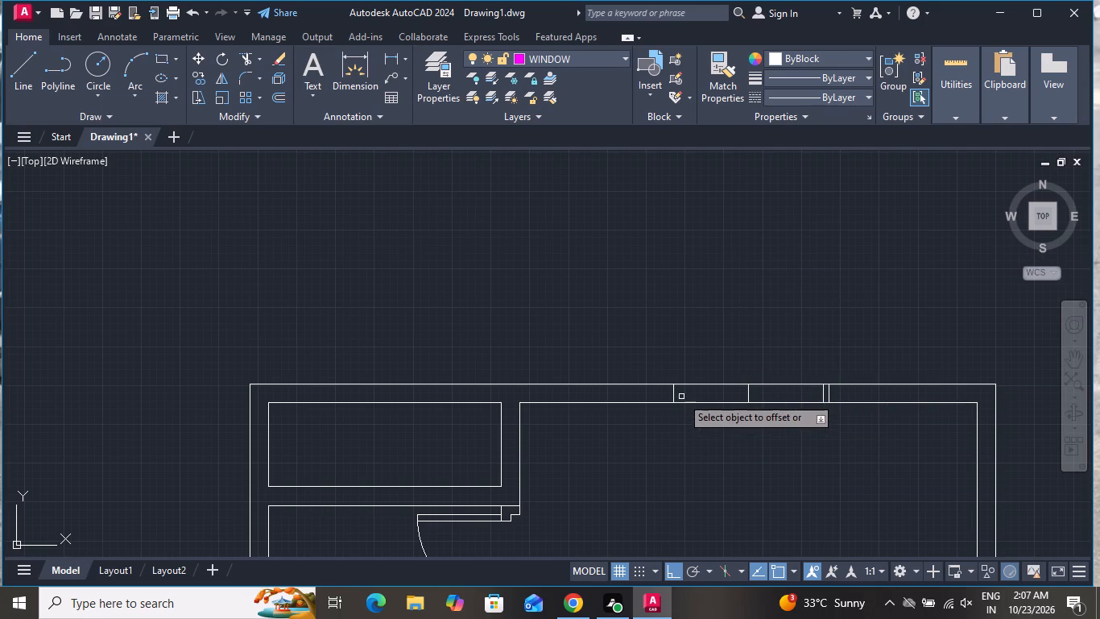
pyautogui.click(673, 393)
pyautogui.click(610, 400)
pyautogui.rightClick(661, 427)
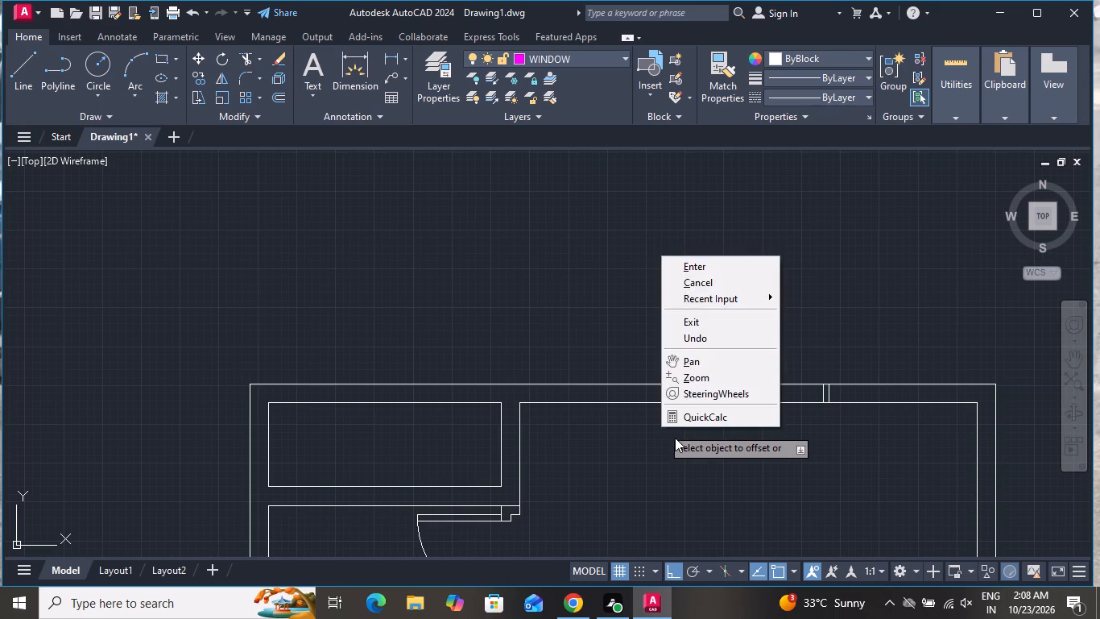
pyautogui.click(694, 273)
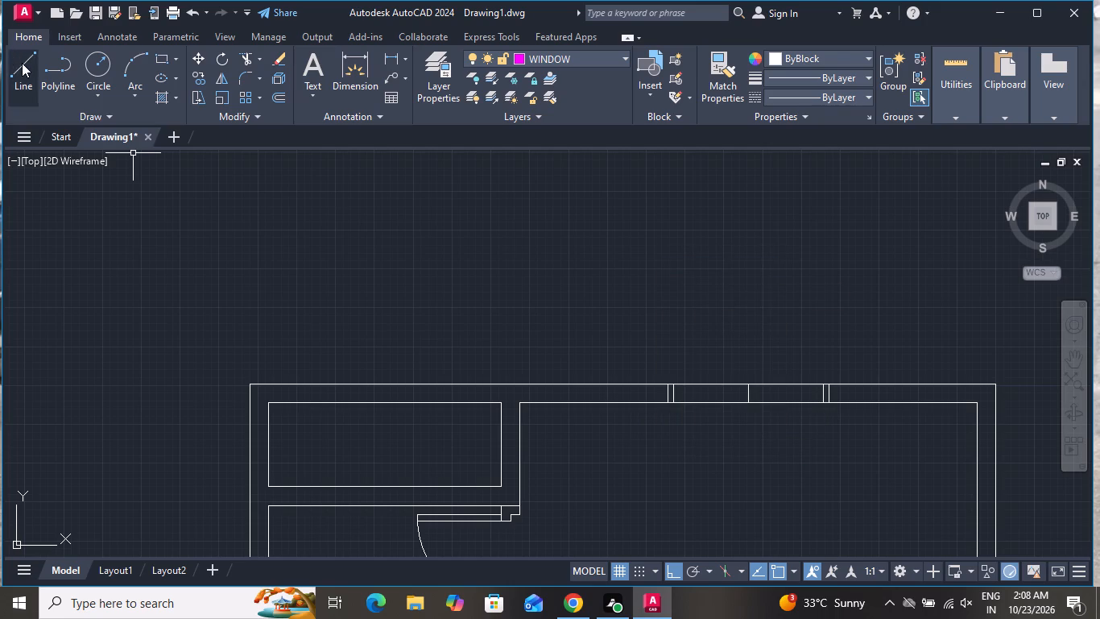
# Draw a horizontal centre line through the top window between the midpoints of its two inner end lines.
pyautogui.click(22, 63)
pyautogui.scroll(2, 709, 393)
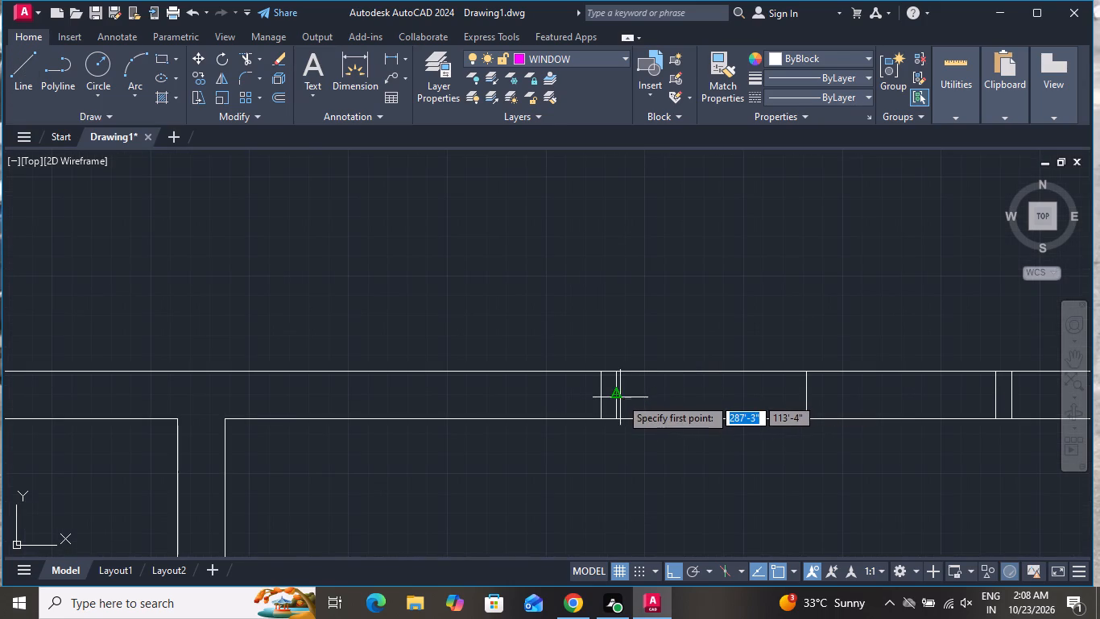
pyautogui.click(619, 397)
pyautogui.click(995, 394)
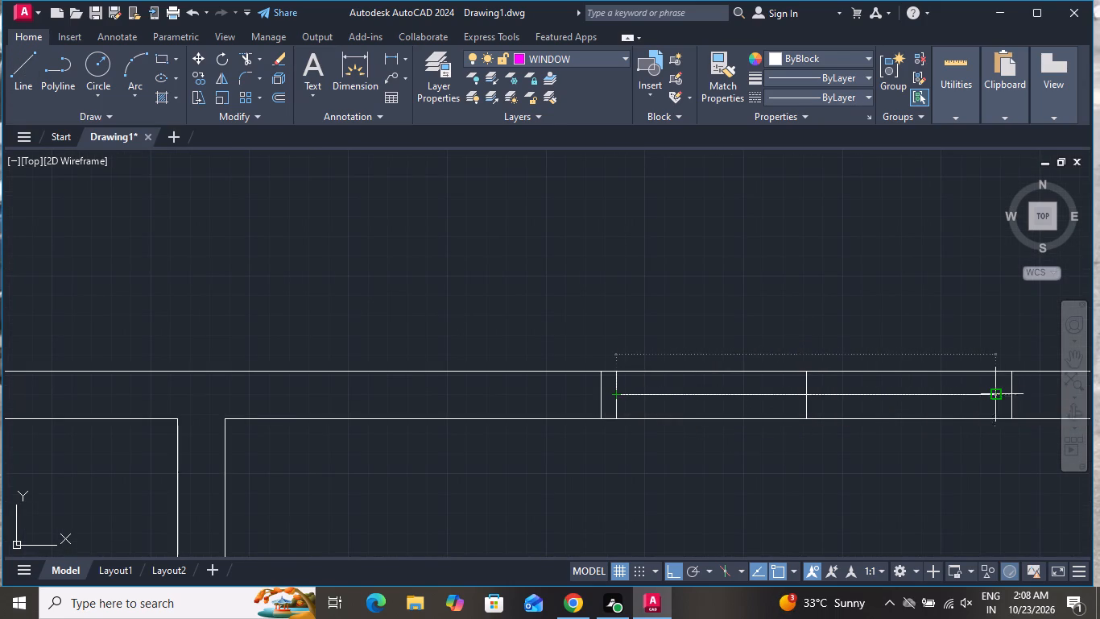
pyautogui.rightClick(995, 394)
pyautogui.click(1012, 417)
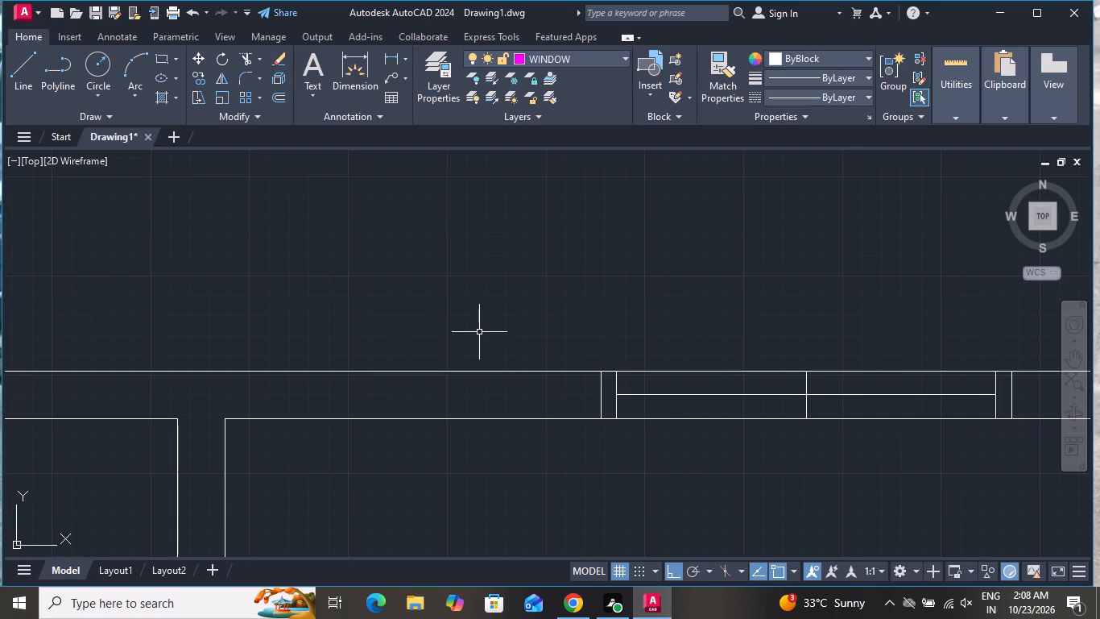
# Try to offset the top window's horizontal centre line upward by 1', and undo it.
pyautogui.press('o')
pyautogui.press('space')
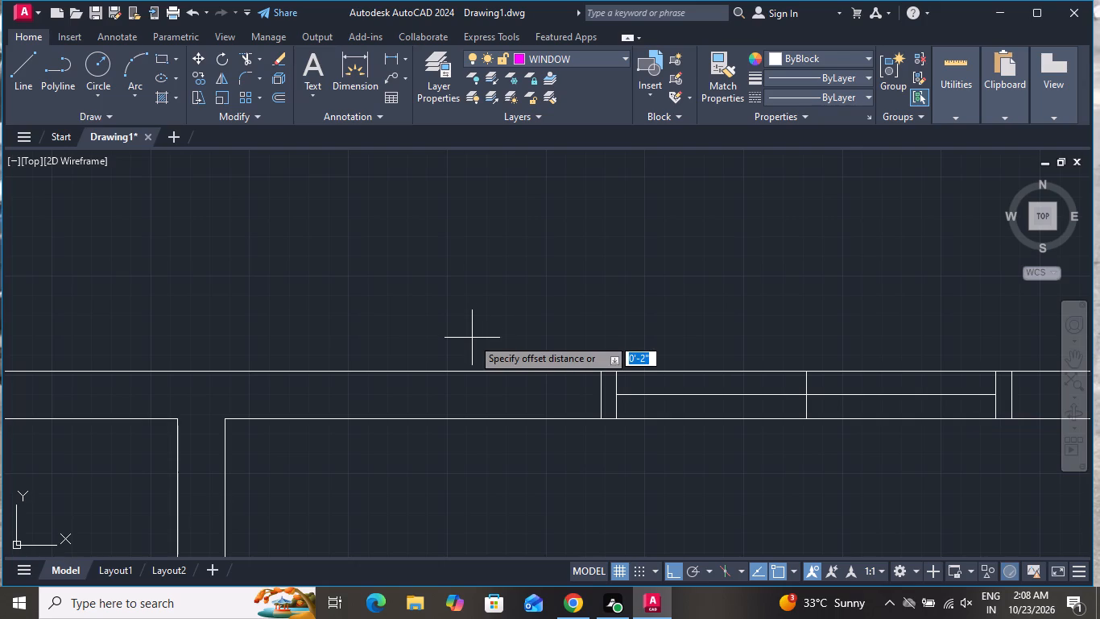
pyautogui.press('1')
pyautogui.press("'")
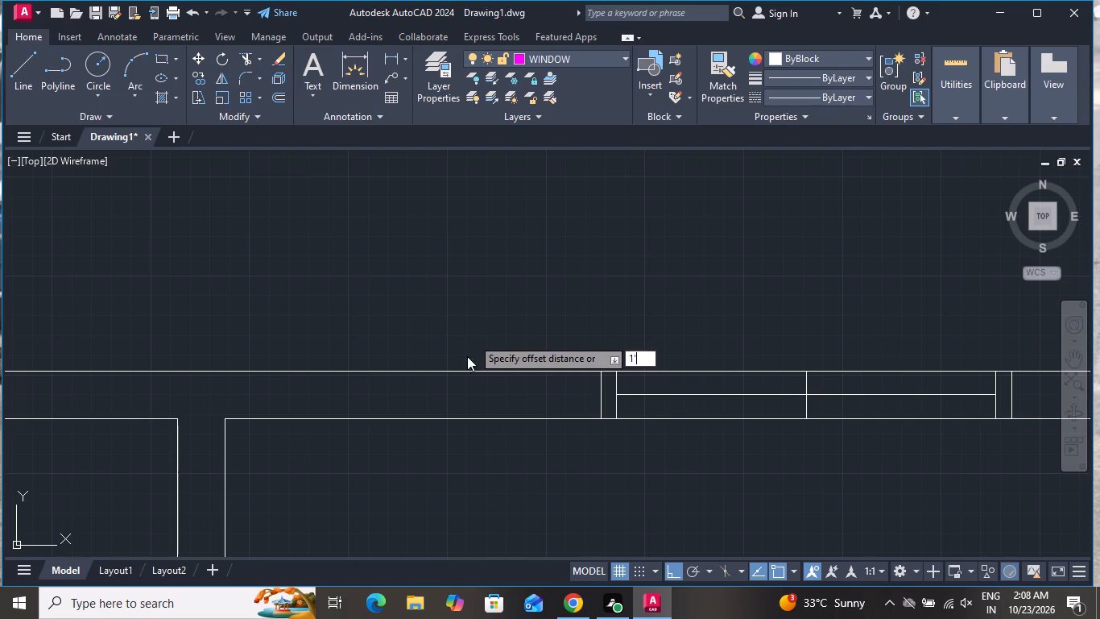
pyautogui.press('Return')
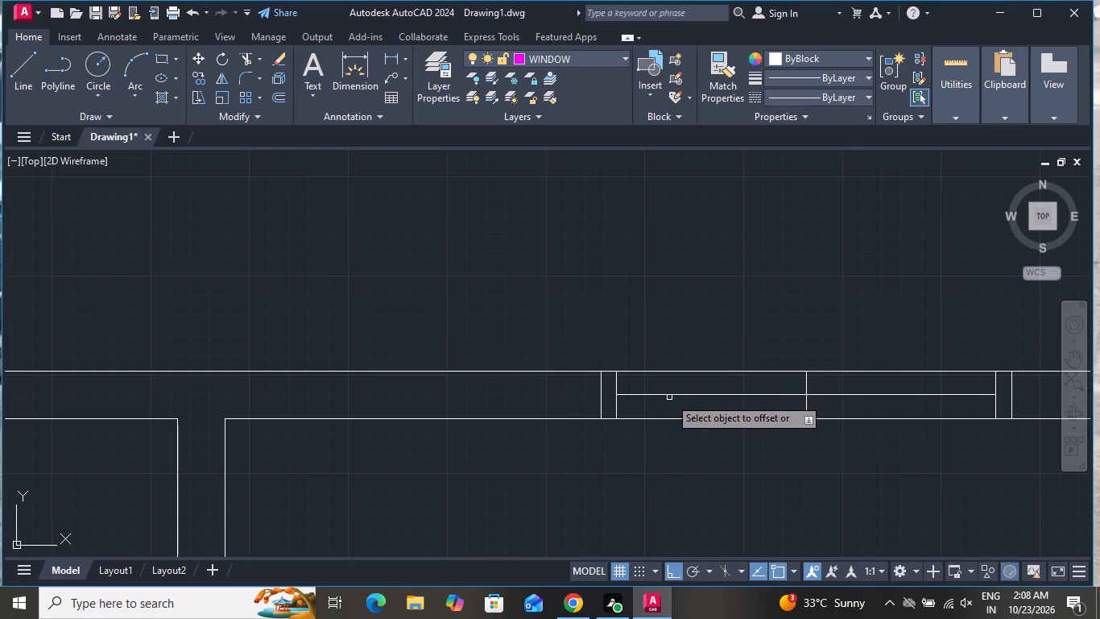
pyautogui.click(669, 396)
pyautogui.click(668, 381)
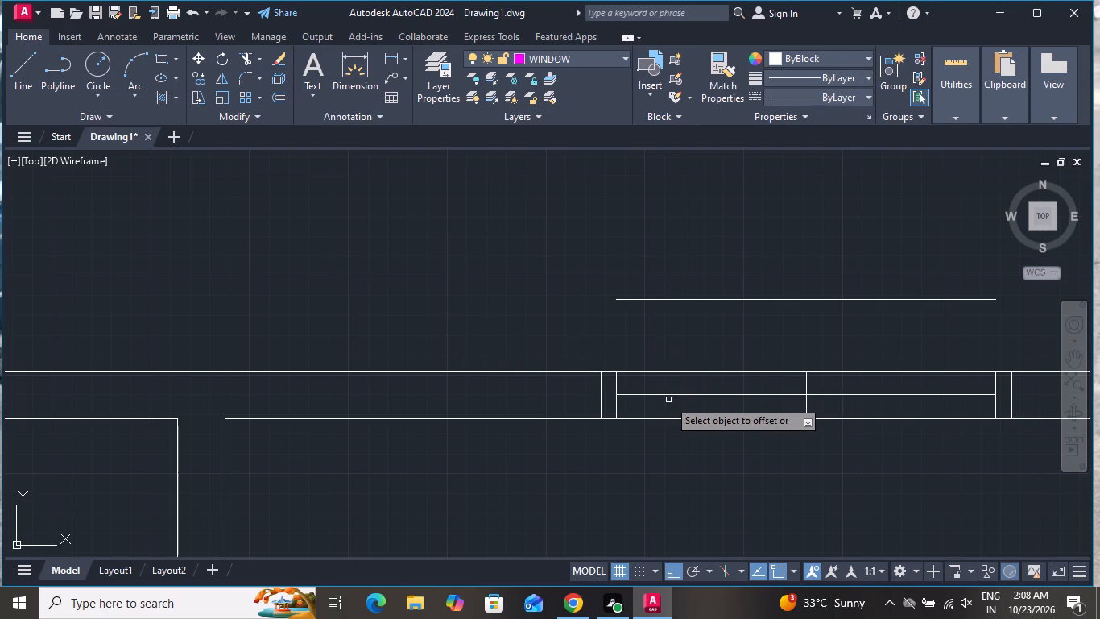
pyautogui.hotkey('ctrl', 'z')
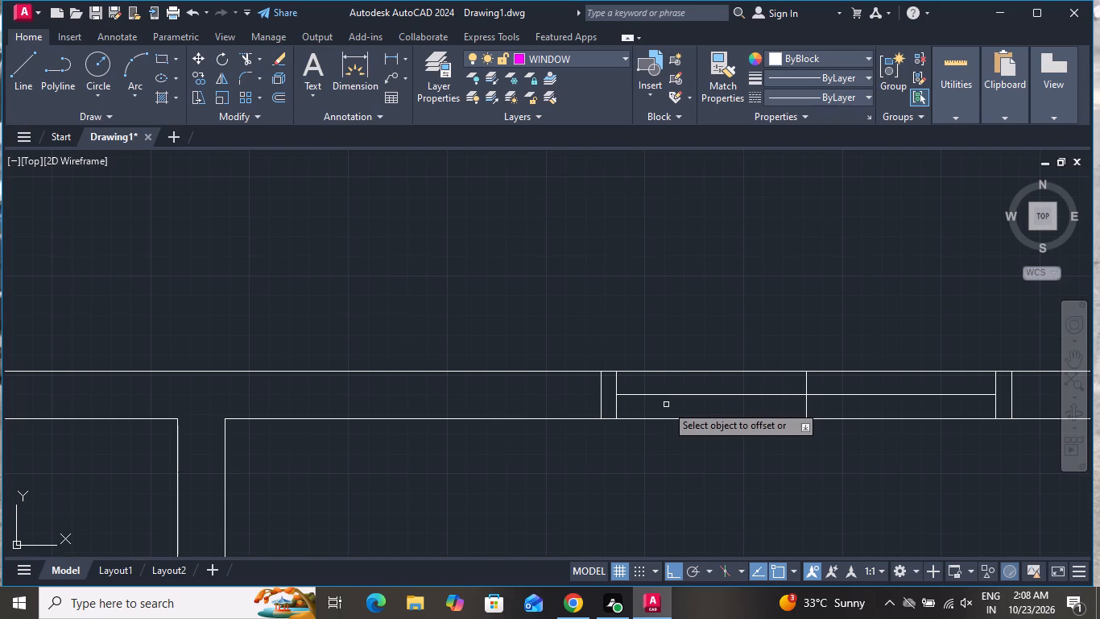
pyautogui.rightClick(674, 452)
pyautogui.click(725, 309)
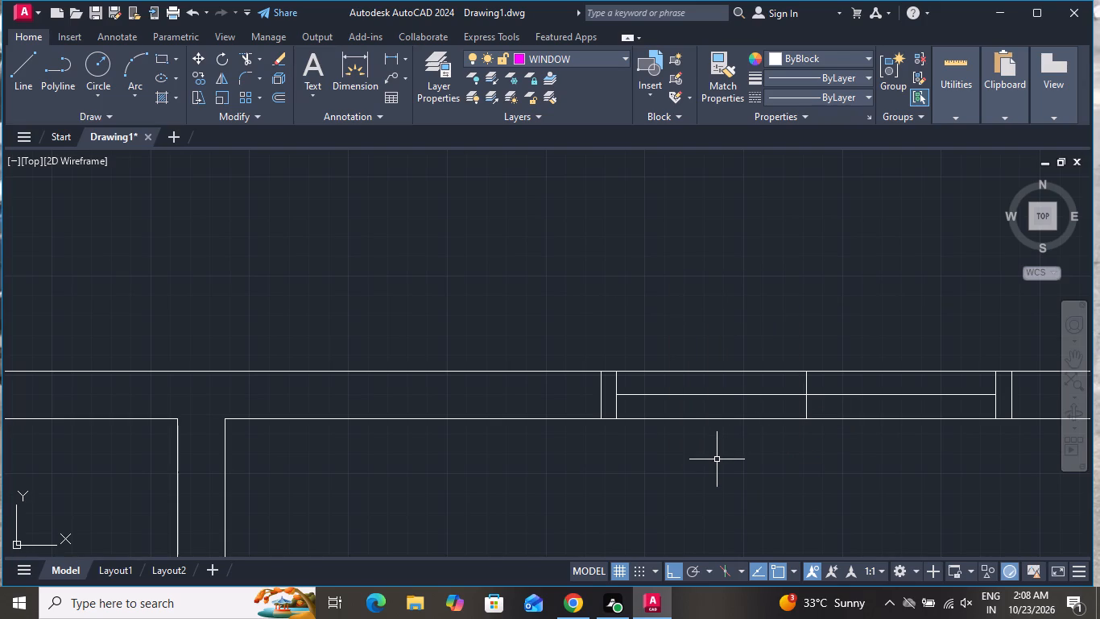
# Offset the top window's horizontal centre line by 1" above and below.
pyautogui.press('o')
pyautogui.press('space')
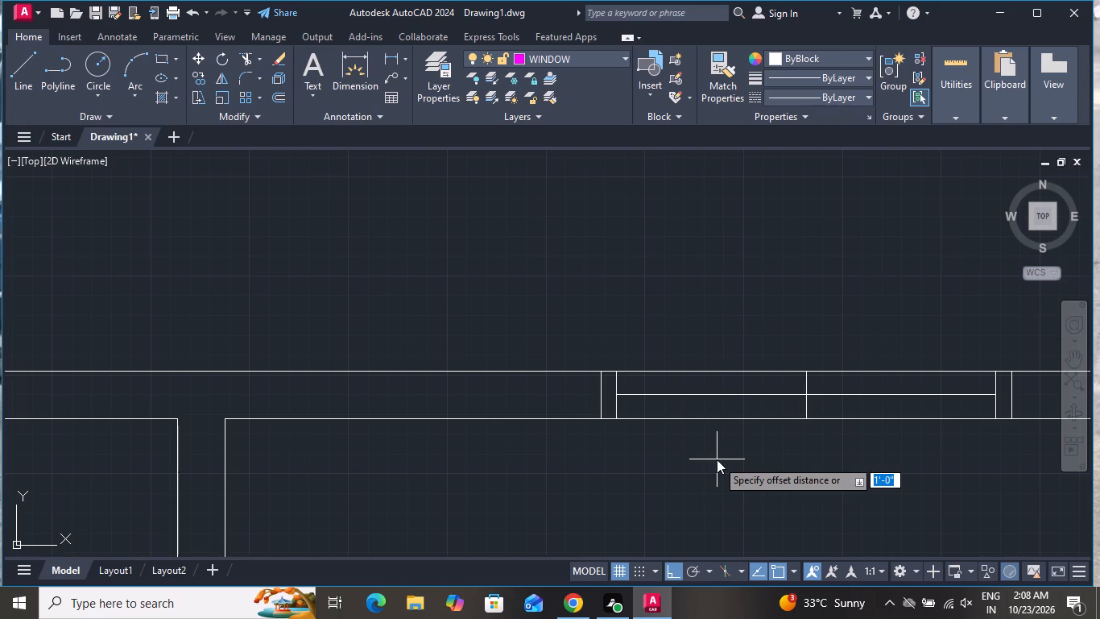
pyautogui.press('1')
pyautogui.hotkey('shift', '"')
pyautogui.press('Return')
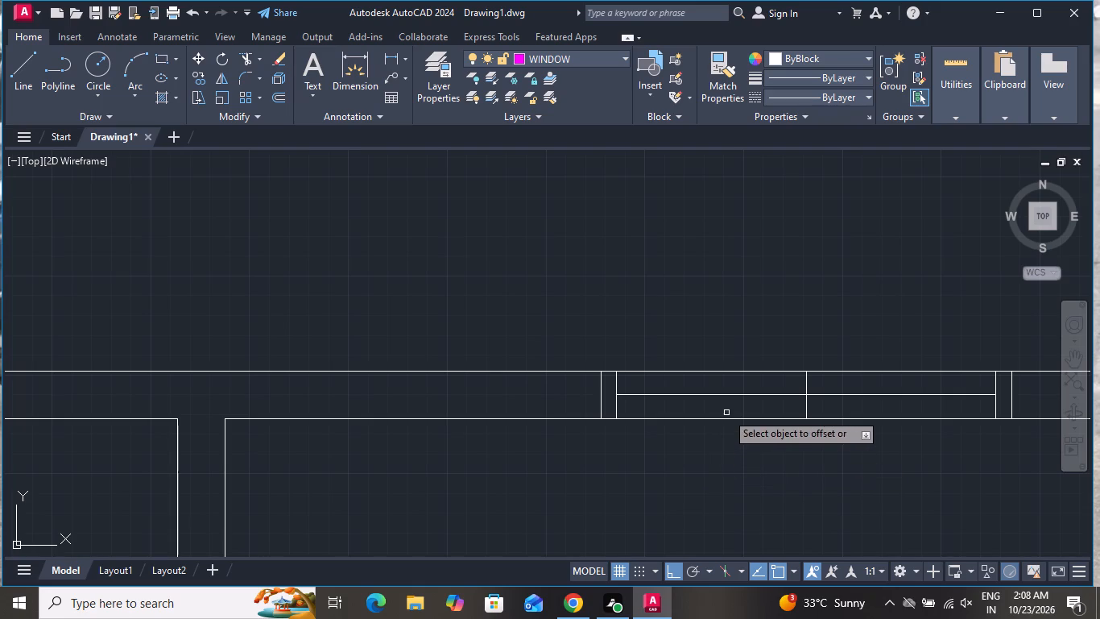
pyautogui.click(732, 394)
pyautogui.click(732, 378)
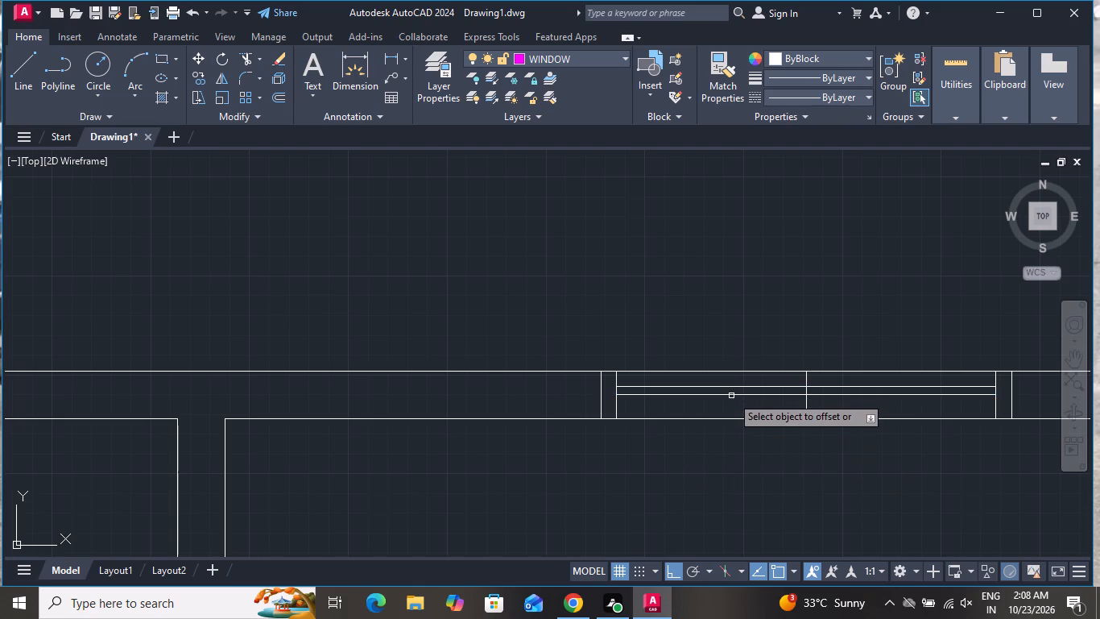
pyautogui.click(731, 395)
pyautogui.doubleClick(731, 405)
pyautogui.rightClick(731, 405)
pyautogui.click(741, 421)
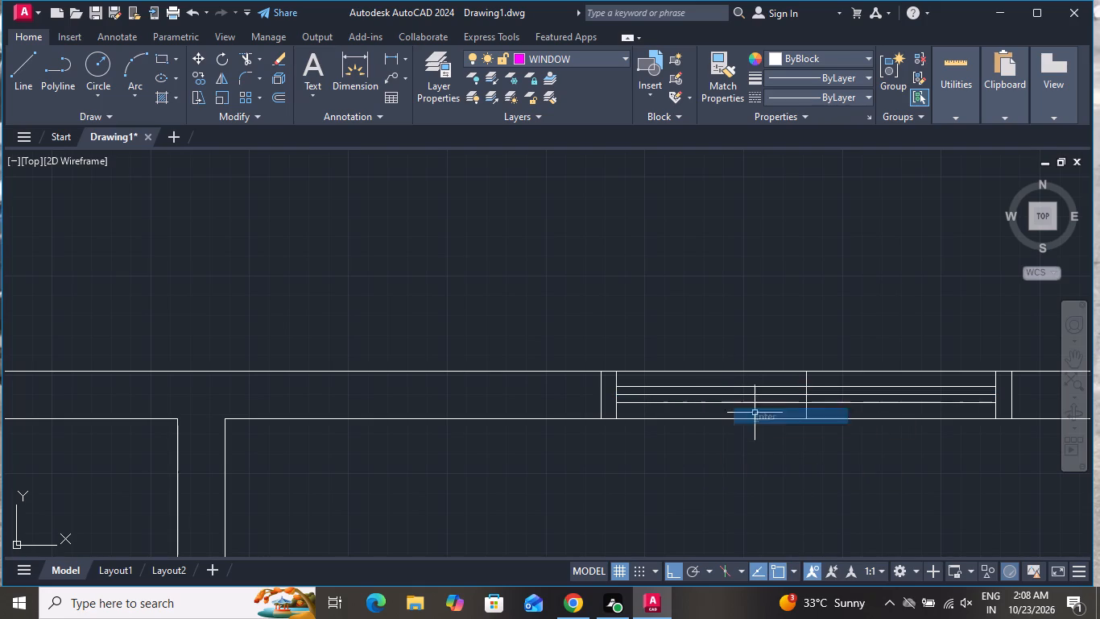
# Delete the horizontal centre line and the middle cross line of the top window.
pyautogui.scroll(3, 797, 389)
pyautogui.click(850, 397)
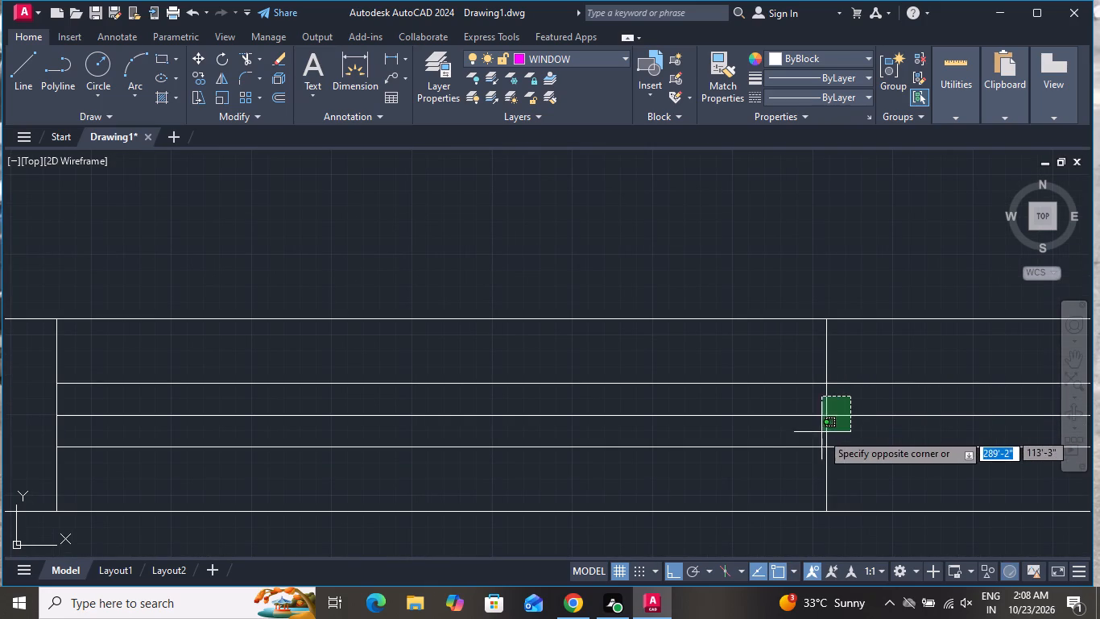
pyautogui.click(811, 431)
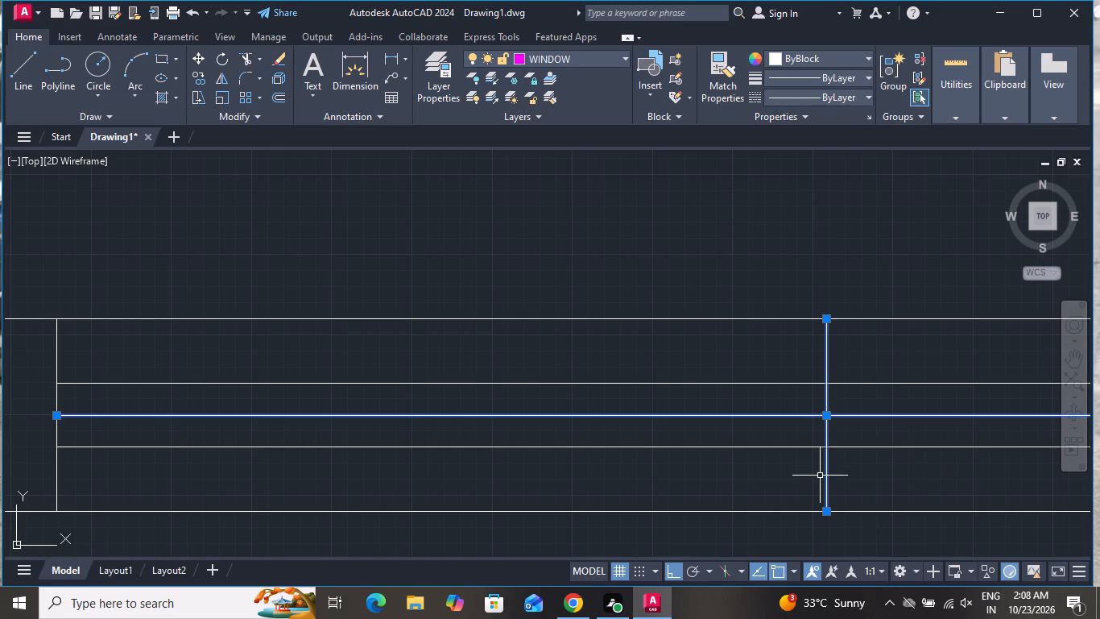
pyautogui.press('Delete')
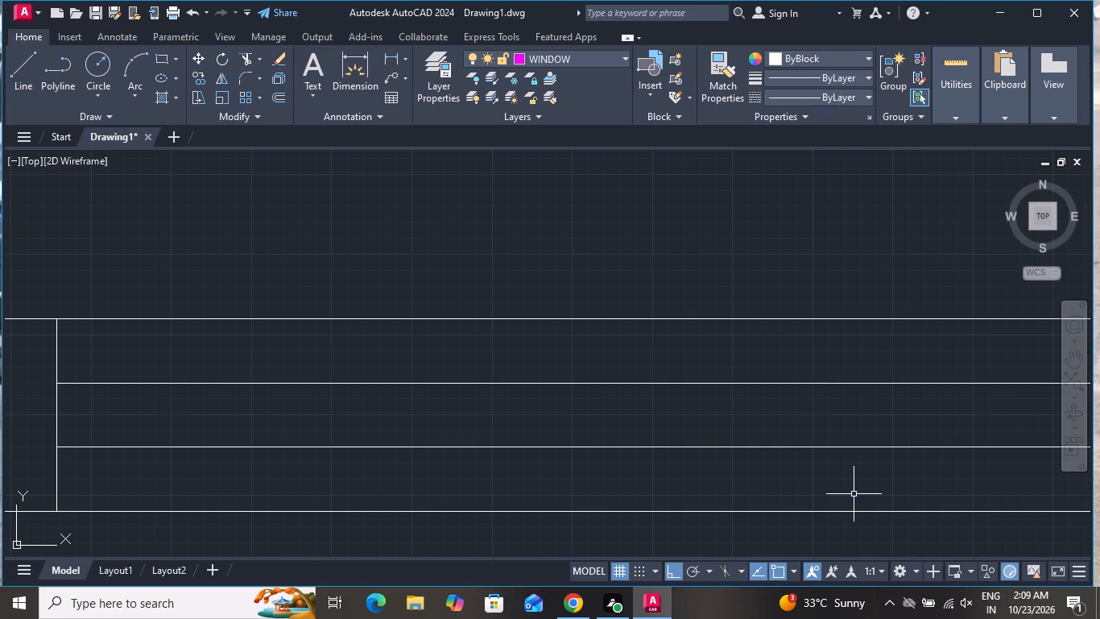
# Draw a vertical line across the bottom wall of the untagged plan at the midpoint of the bottom-left room's wall.
pyautogui.scroll(-3, 622, 330)
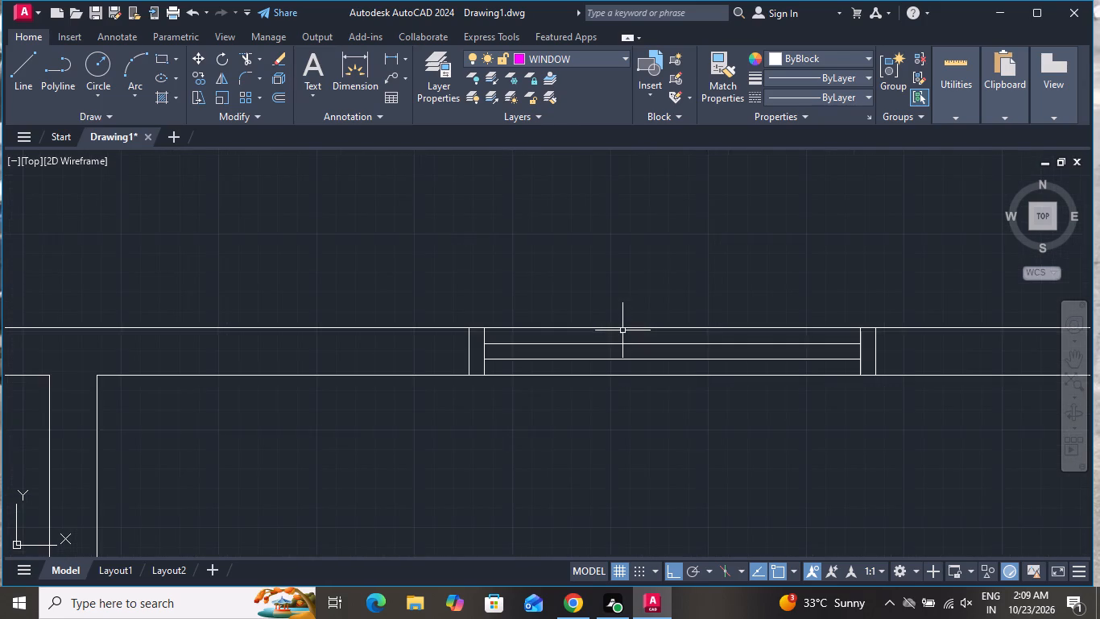
pyautogui.scroll(-1, 622, 330)
pyautogui.click(37, 74)
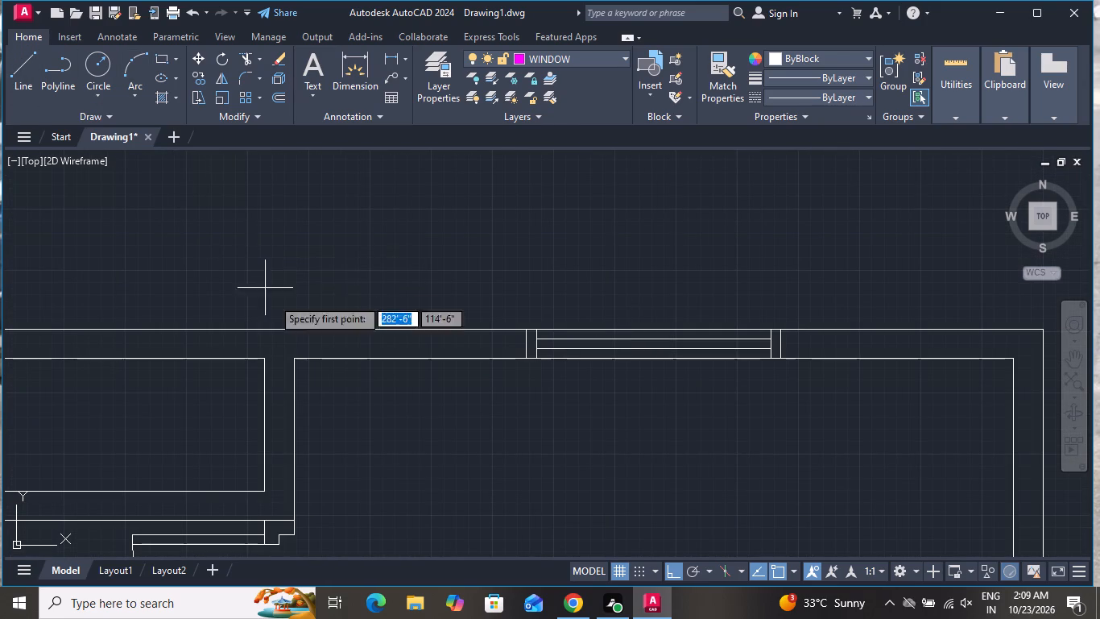
pyautogui.scroll(-3, 363, 423)
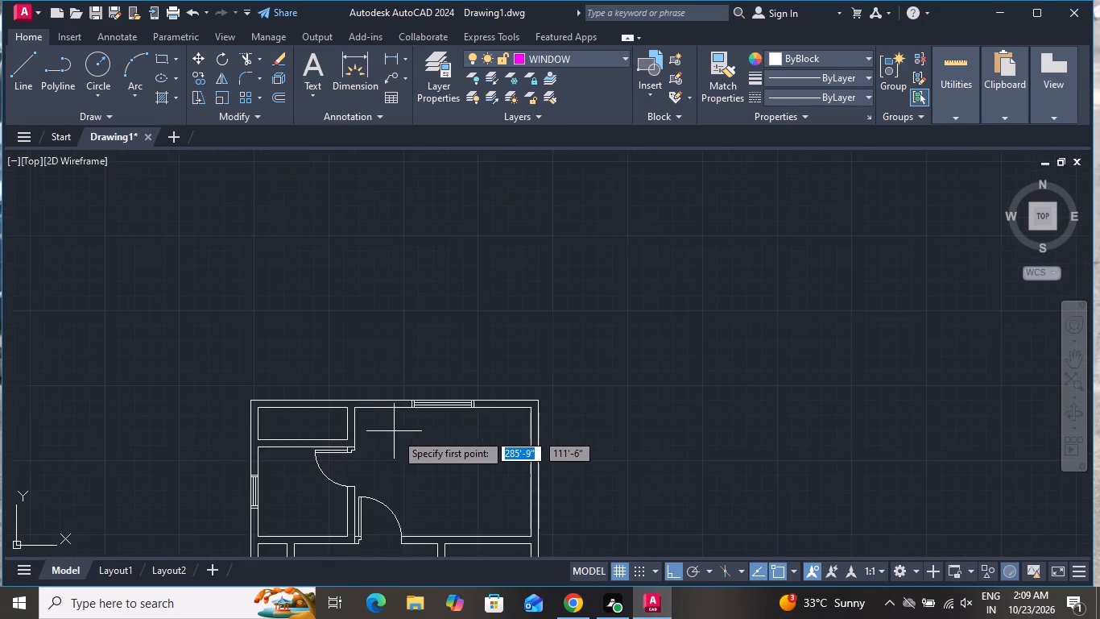
pyautogui.scroll(-4, 396, 434)
pyautogui.scroll(1, 417, 493)
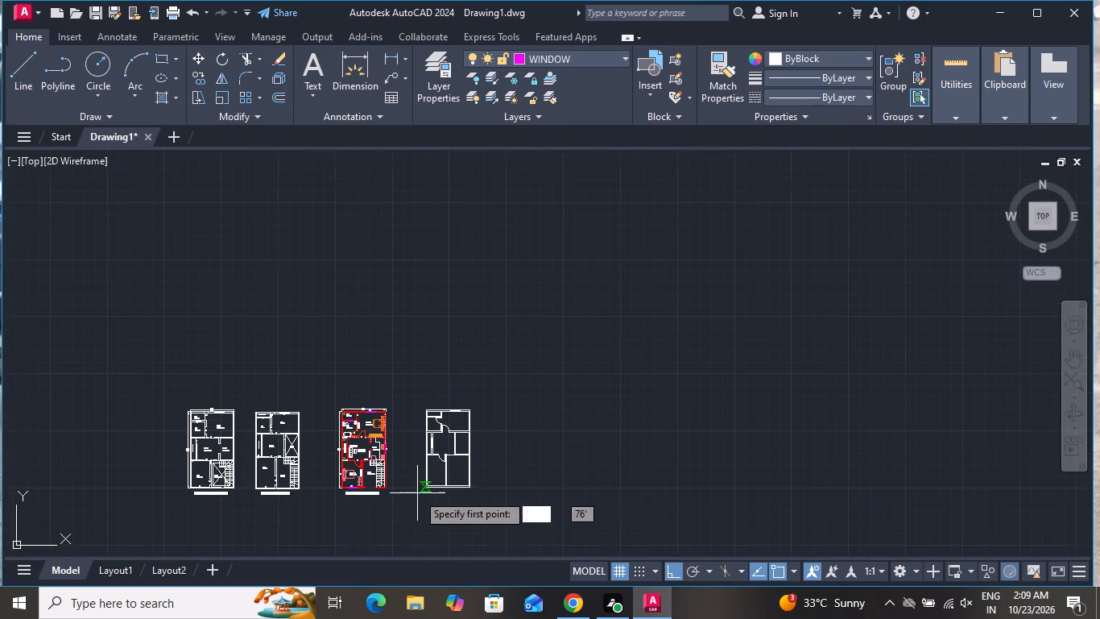
pyautogui.scroll(2, 417, 493)
pyautogui.scroll(4, 502, 476)
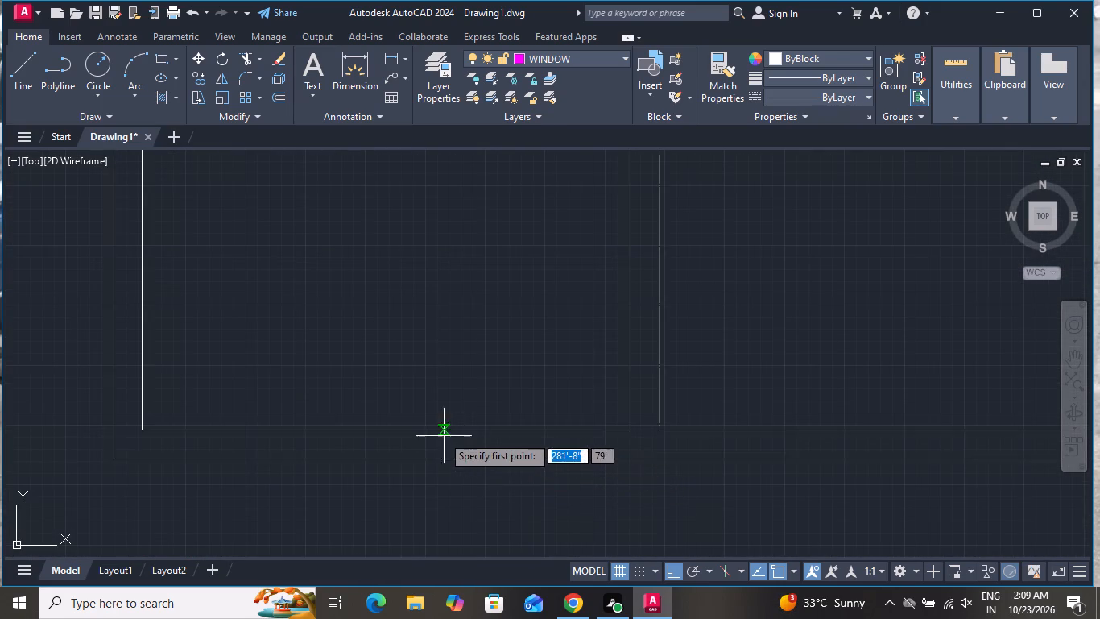
pyautogui.click(389, 430)
pyautogui.click(386, 455)
pyautogui.rightClick(386, 456)
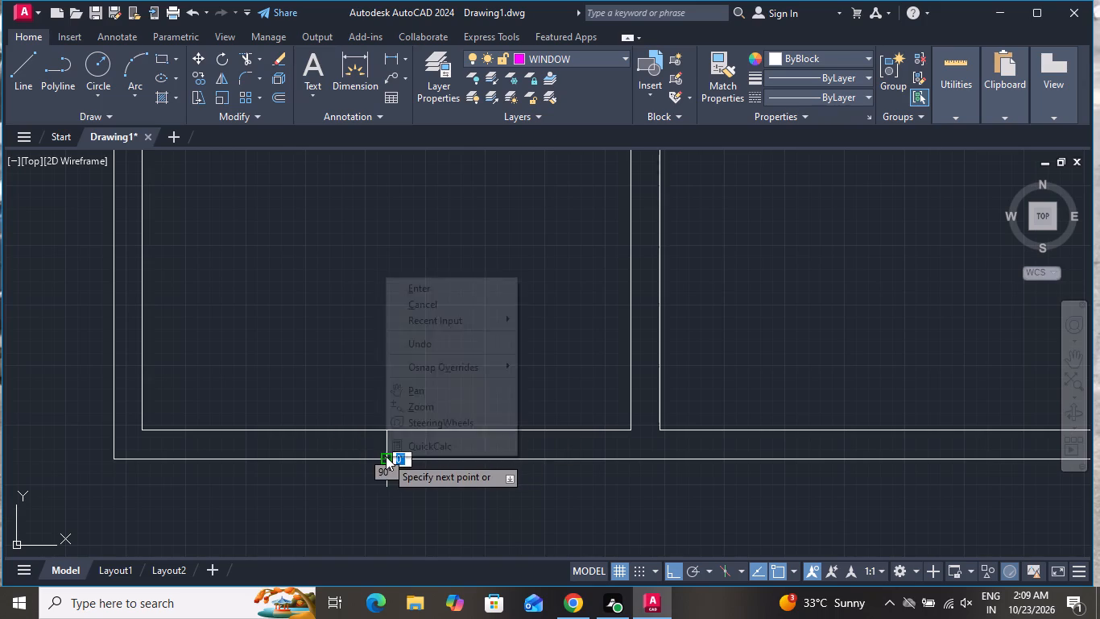
pyautogui.click(424, 303)
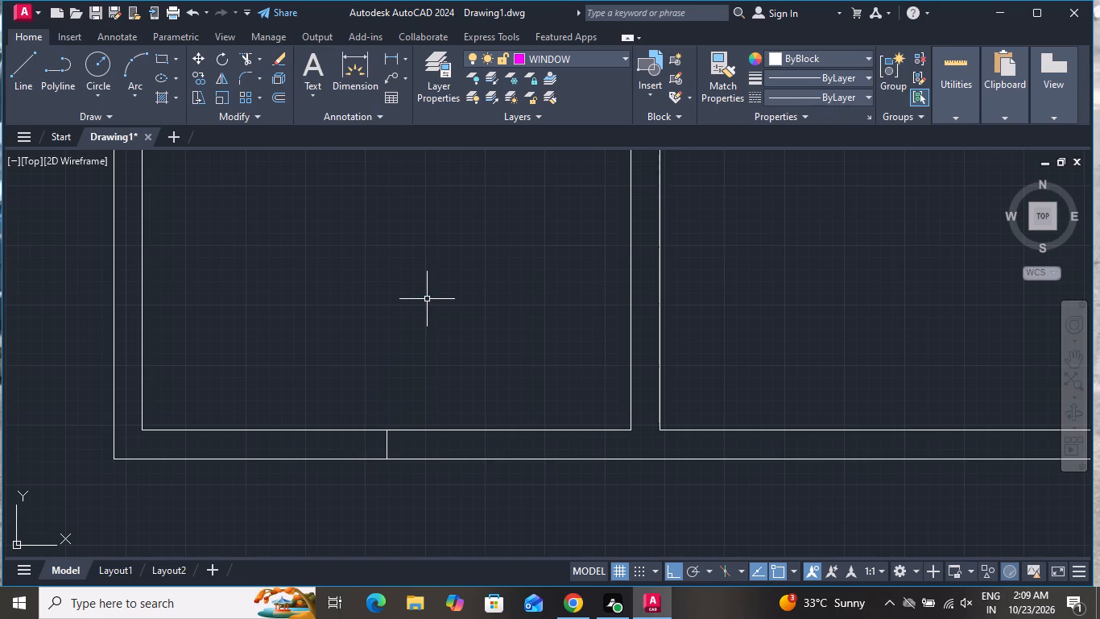
# Offset the cross line in the bottom wall by 2' to both sides.
pyautogui.write('O')
pyautogui.press('space')
pyautogui.write("2'")
pyautogui.press('Return')
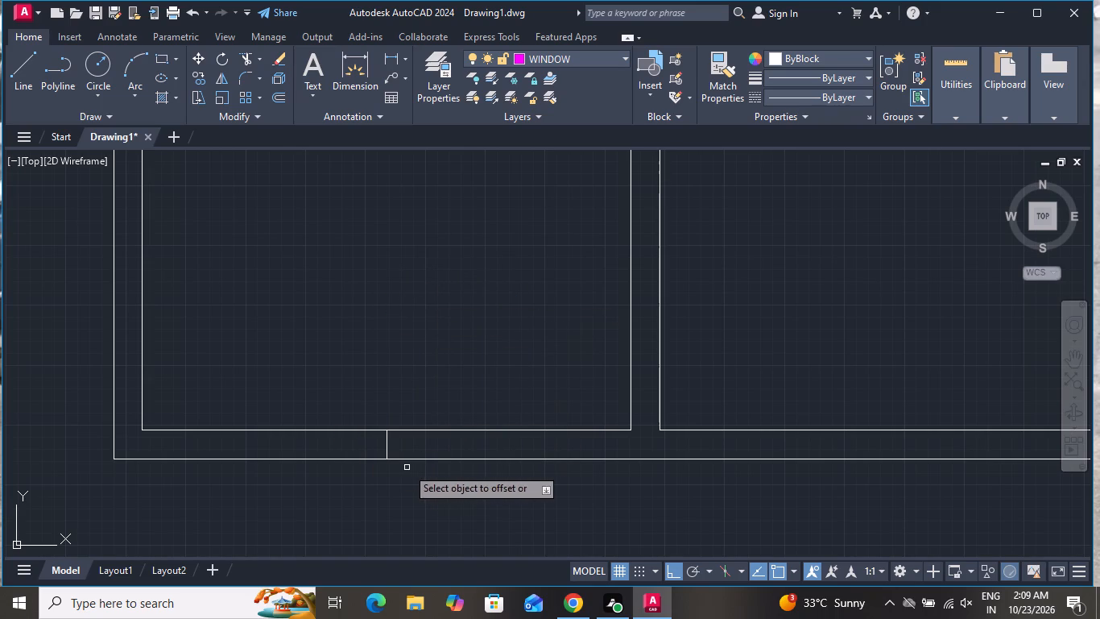
pyautogui.scroll(1, 398, 457)
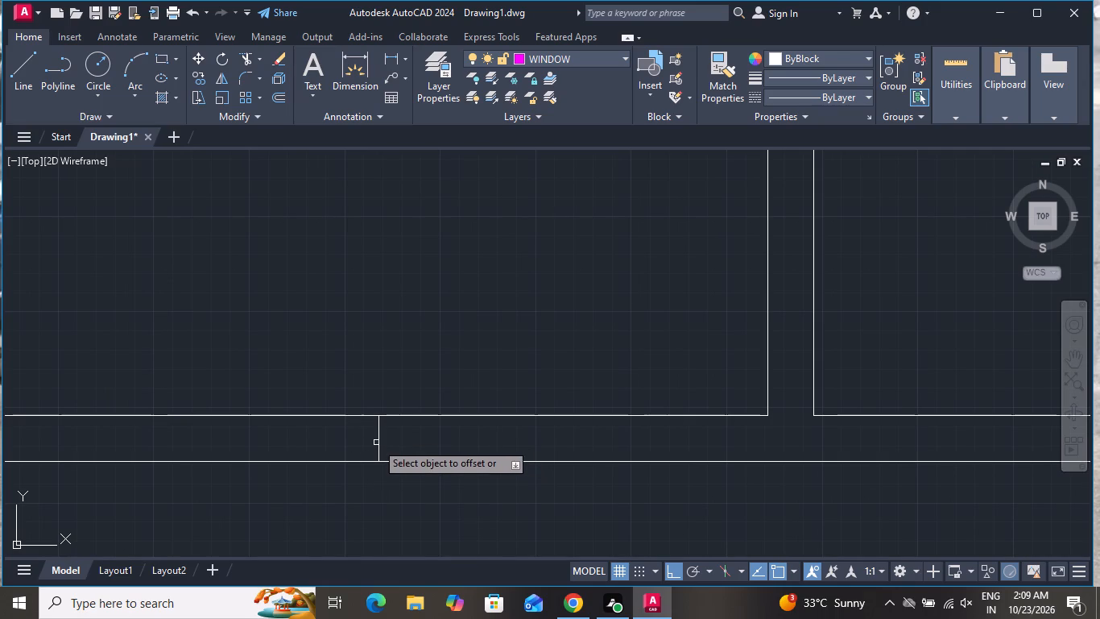
pyautogui.click(378, 437)
pyautogui.click(227, 441)
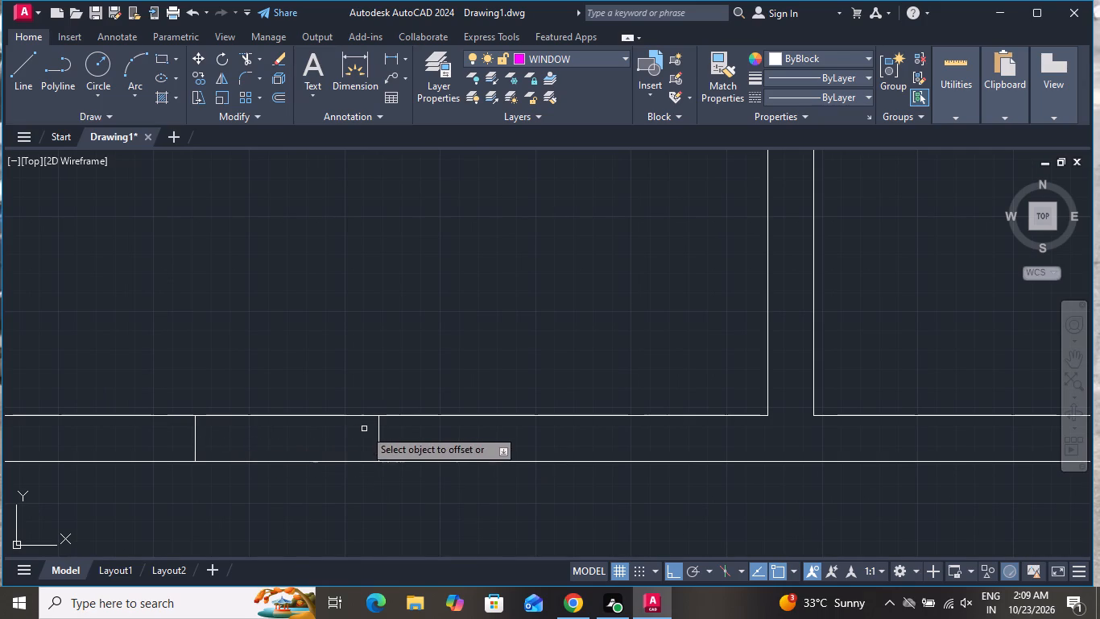
pyautogui.click(379, 426)
pyautogui.click(446, 430)
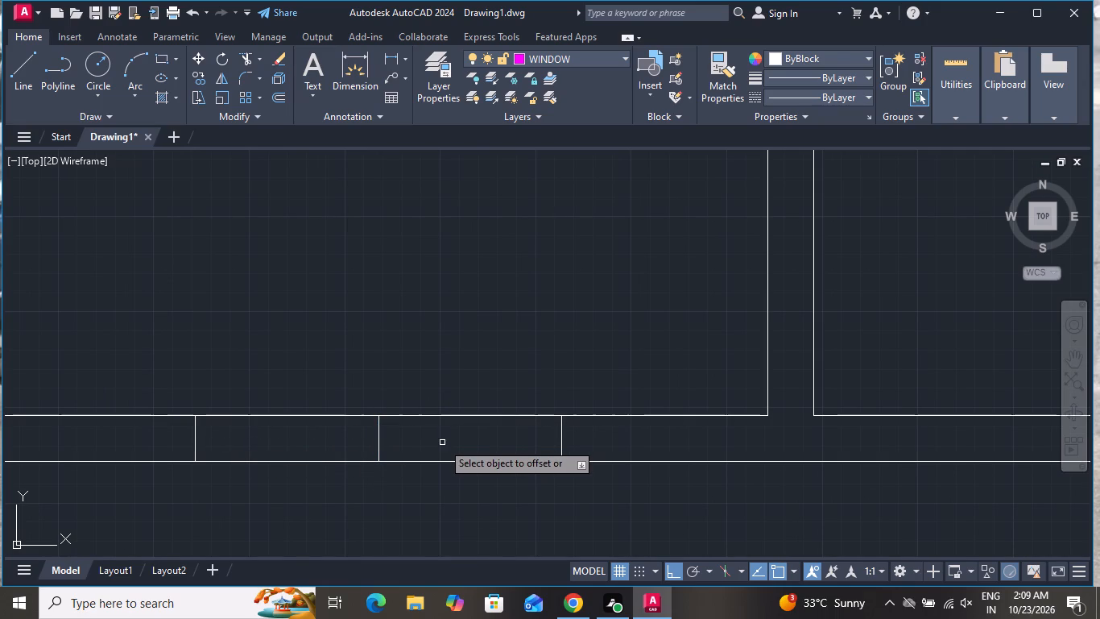
pyautogui.rightClick(442, 442)
pyautogui.click(484, 299)
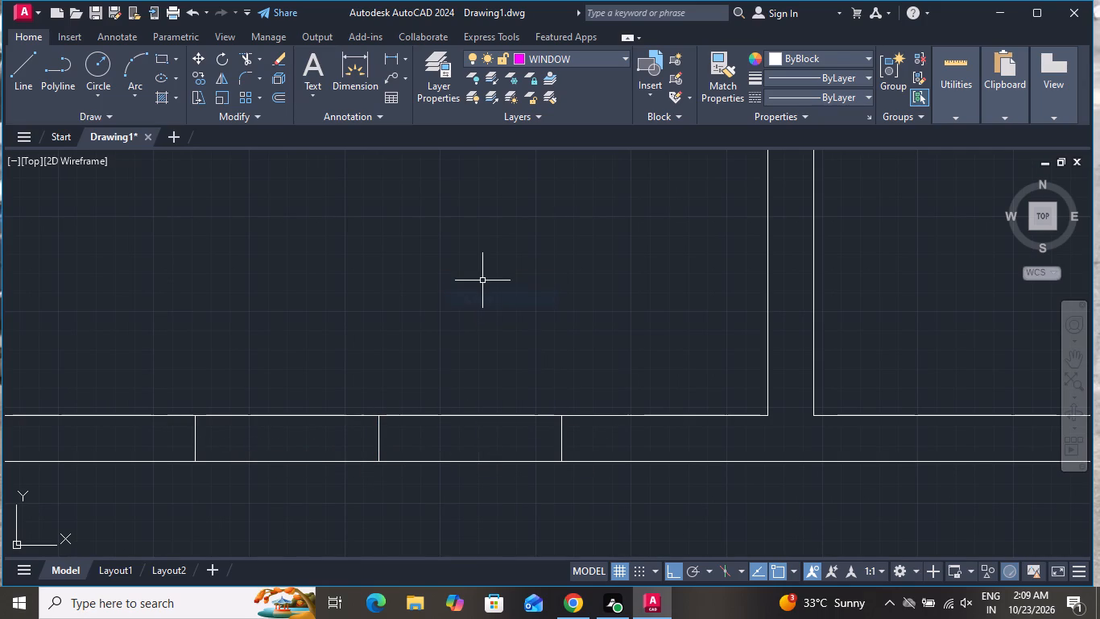
# Offset the two outer cross lines of the bottom window outward by 2".
pyautogui.write('O 2')
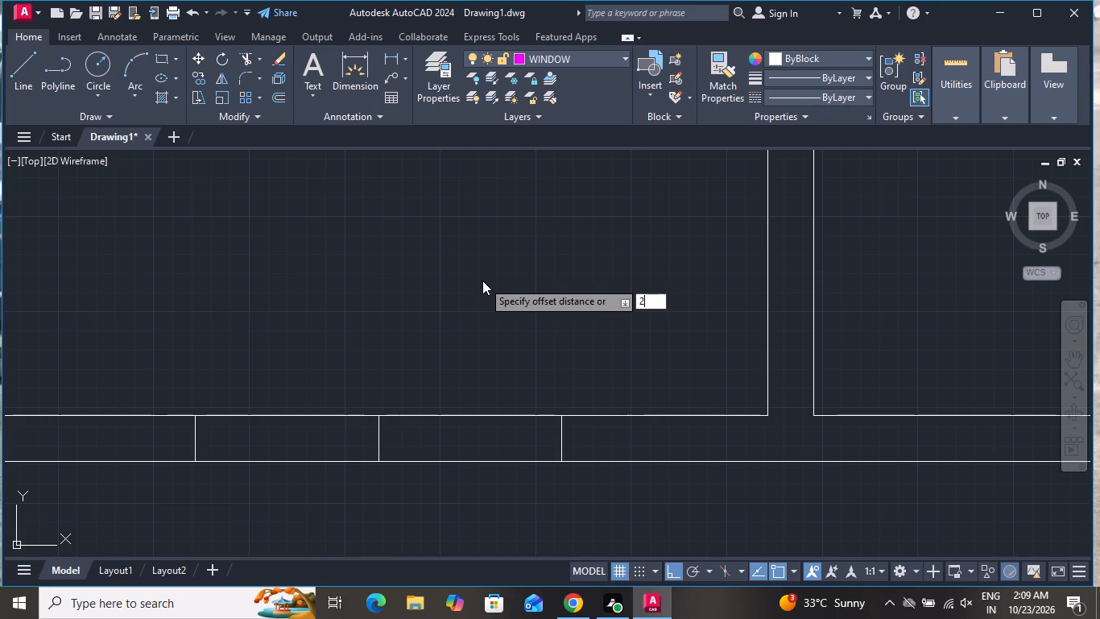
pyautogui.hotkey('shift', '"')
pyautogui.press('Return')
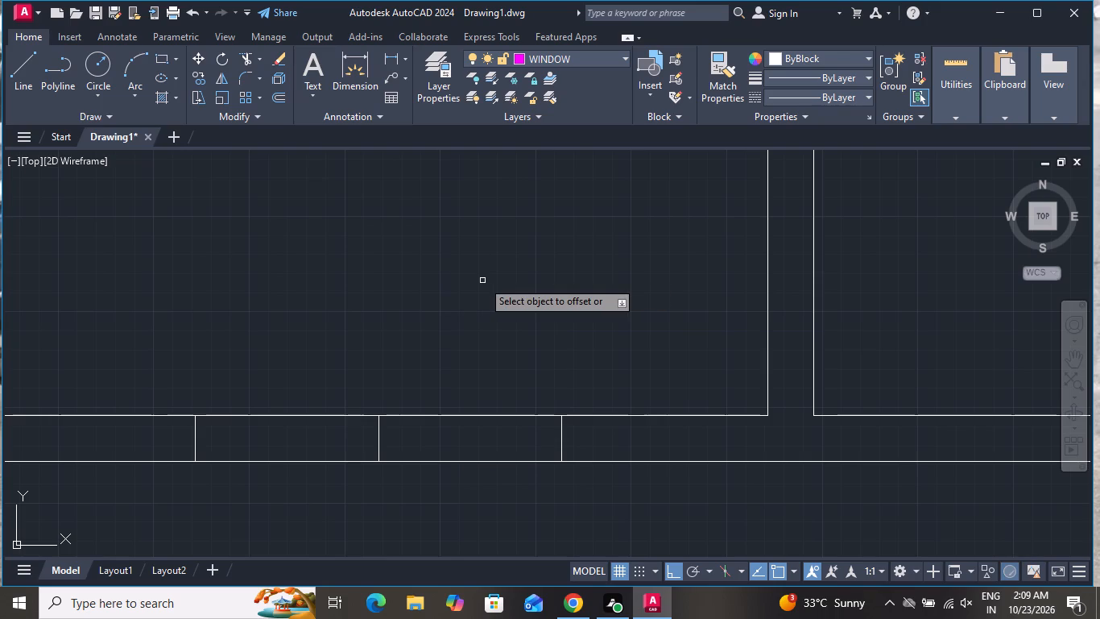
pyautogui.click(562, 441)
pyautogui.click(586, 435)
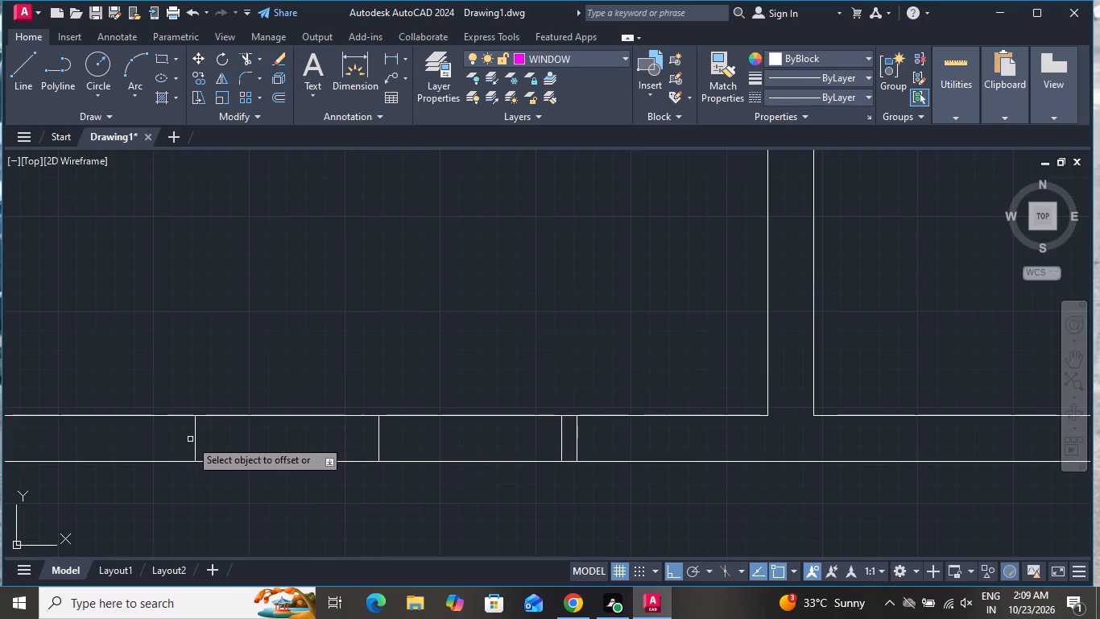
pyautogui.click(194, 437)
pyautogui.click(176, 437)
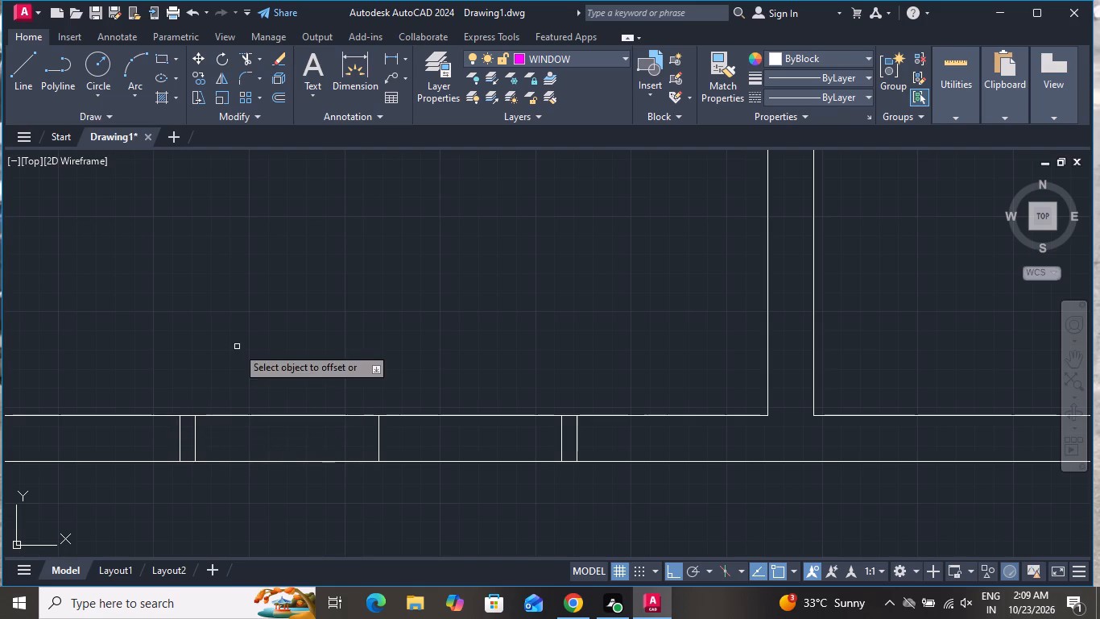
pyautogui.rightClick(238, 344)
pyautogui.click(267, 372)
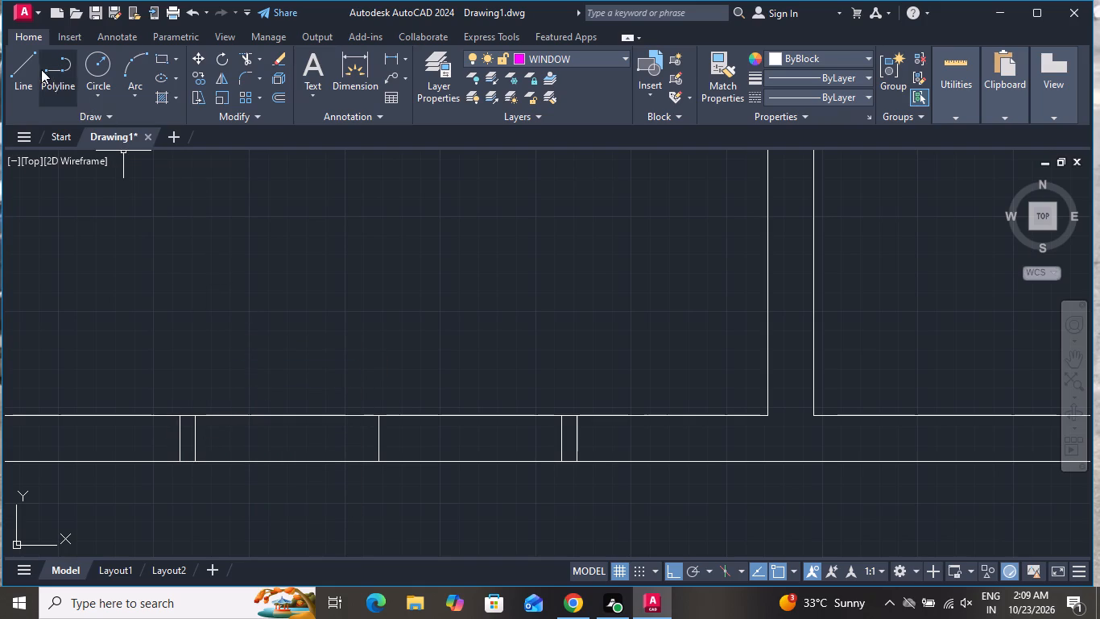
# Draw a horizontal centre line through the bottom window between the midpoints of its two inner end lines.
pyautogui.click(35, 66)
pyautogui.click(192, 439)
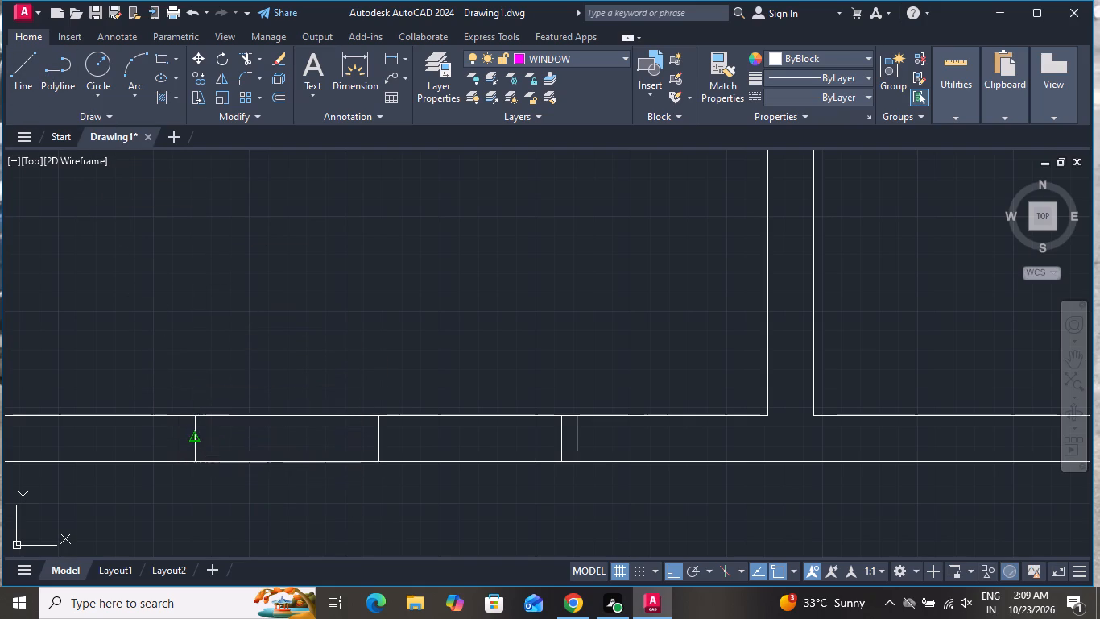
pyautogui.click(559, 439)
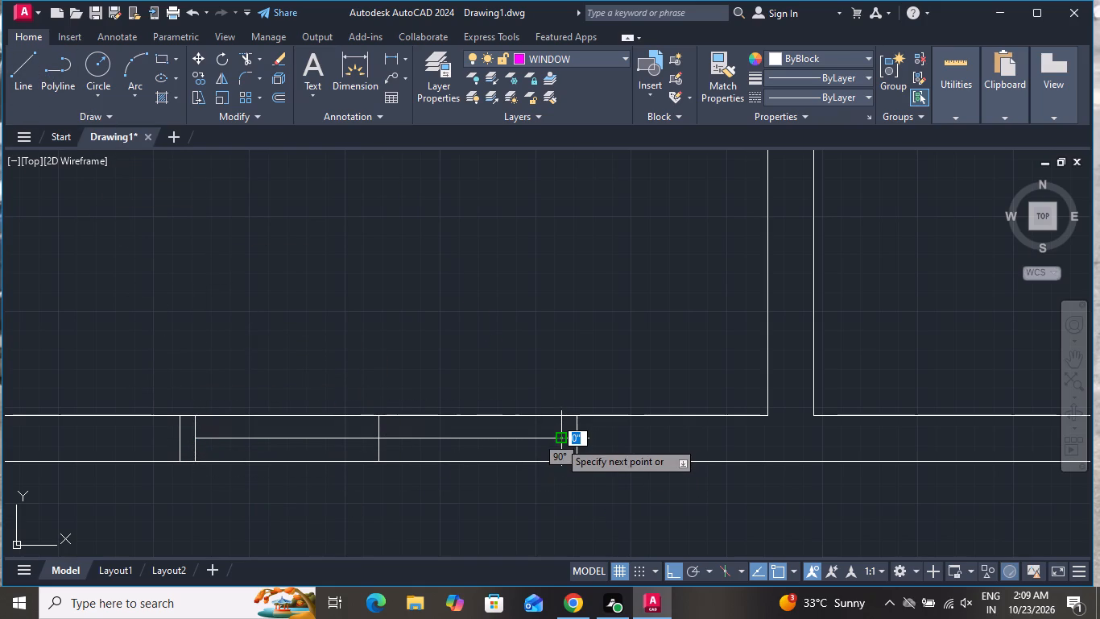
pyautogui.rightClick(559, 441)
pyautogui.click(580, 297)
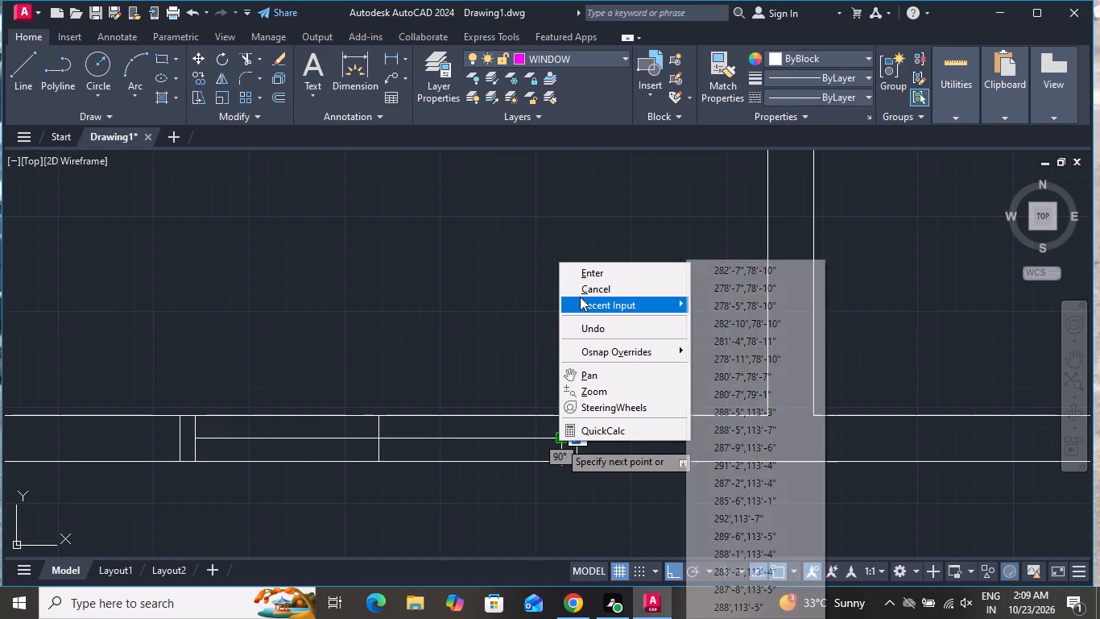
pyautogui.click(581, 286)
# Start offsetting the bottom window's horizontal centre line with a distance of 1".
pyautogui.press('o')
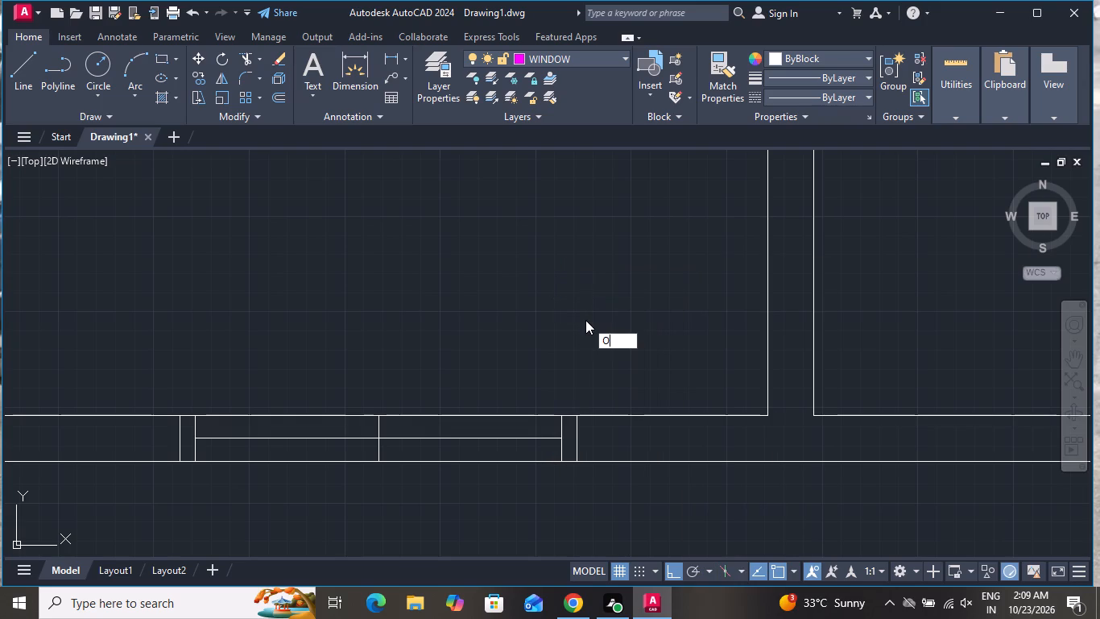
pyautogui.press('space')
pyautogui.press('1')
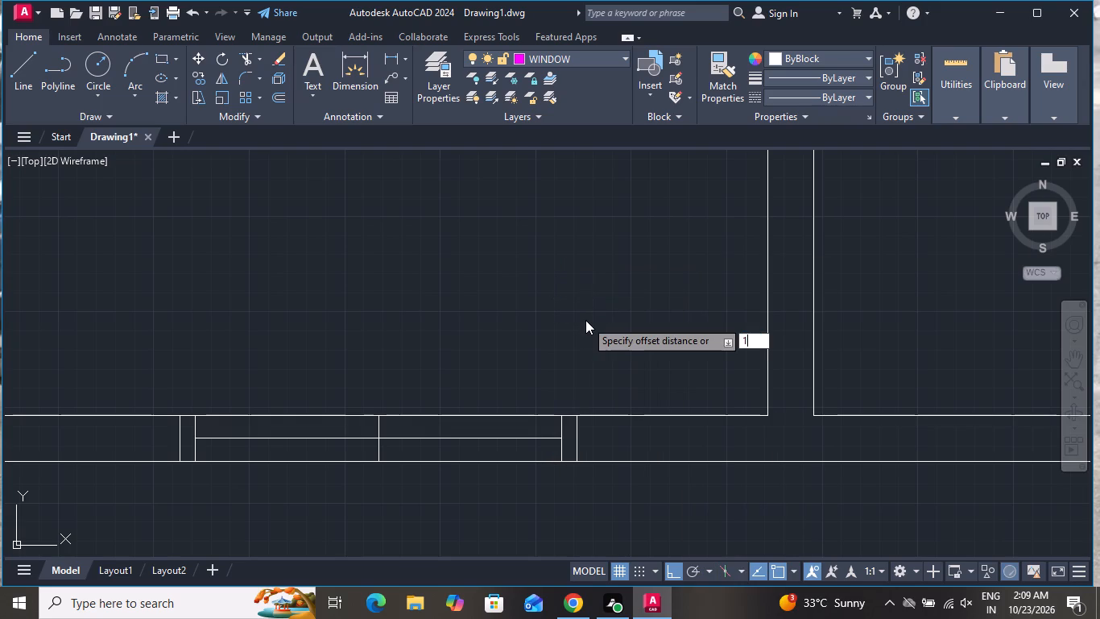
pyautogui.hotkey('shift', '"')
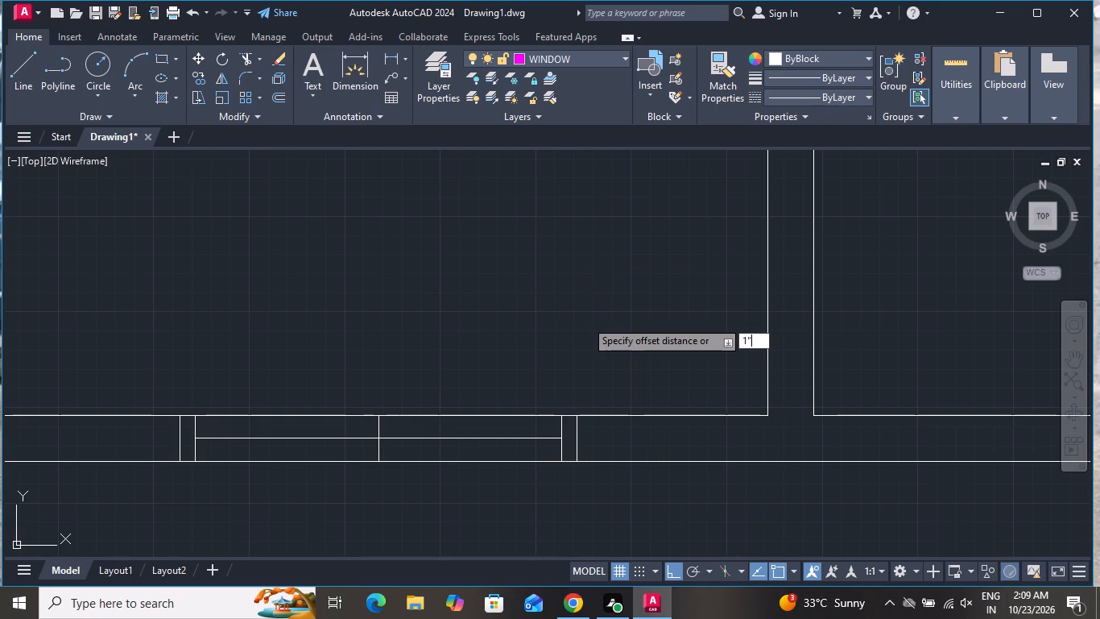
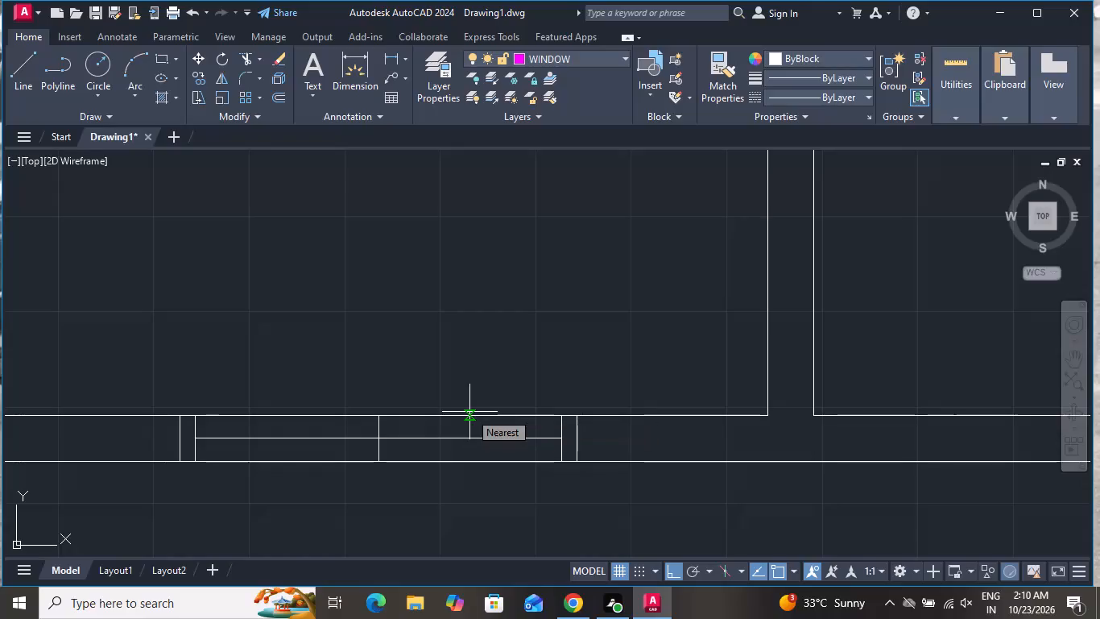
# Offset the bottom window's horizontal centre line by 1" to both sides.
pyautogui.press('1')
pyautogui.hotkey('shift', '"')
pyautogui.press('Return')
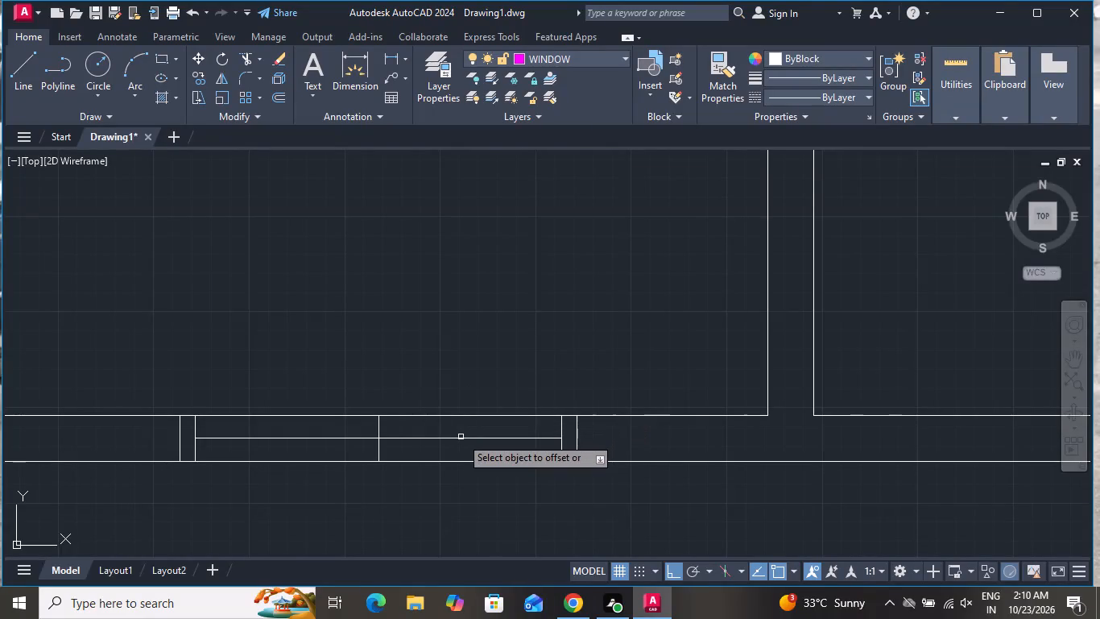
pyautogui.click(461, 437)
pyautogui.click(461, 421)
pyautogui.click(460, 439)
pyautogui.click(462, 453)
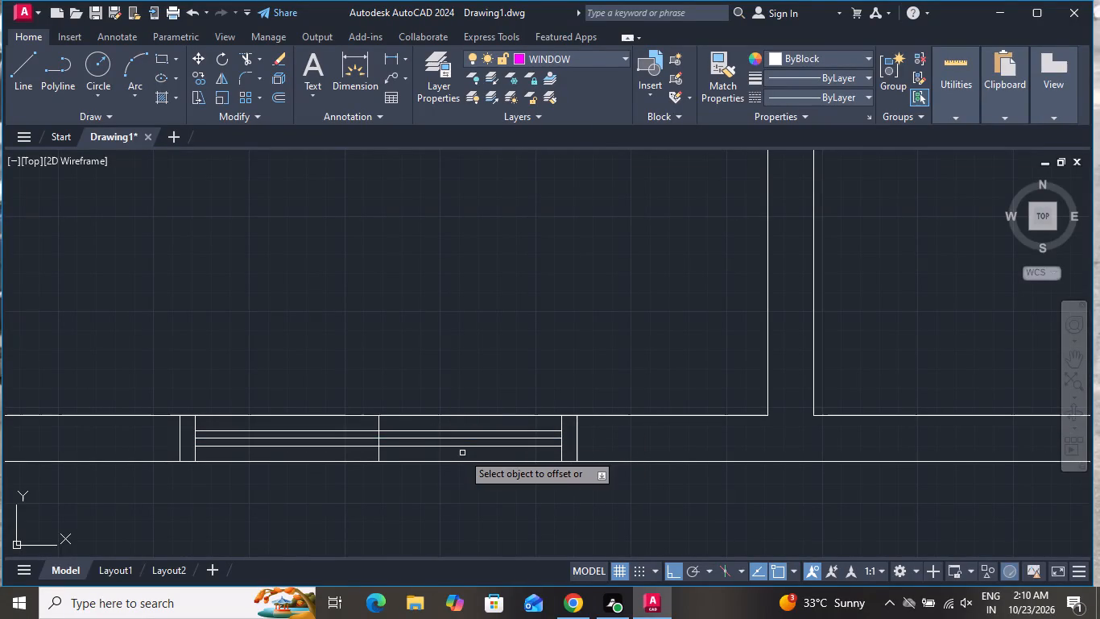
pyautogui.rightClick(462, 453)
pyautogui.click(514, 307)
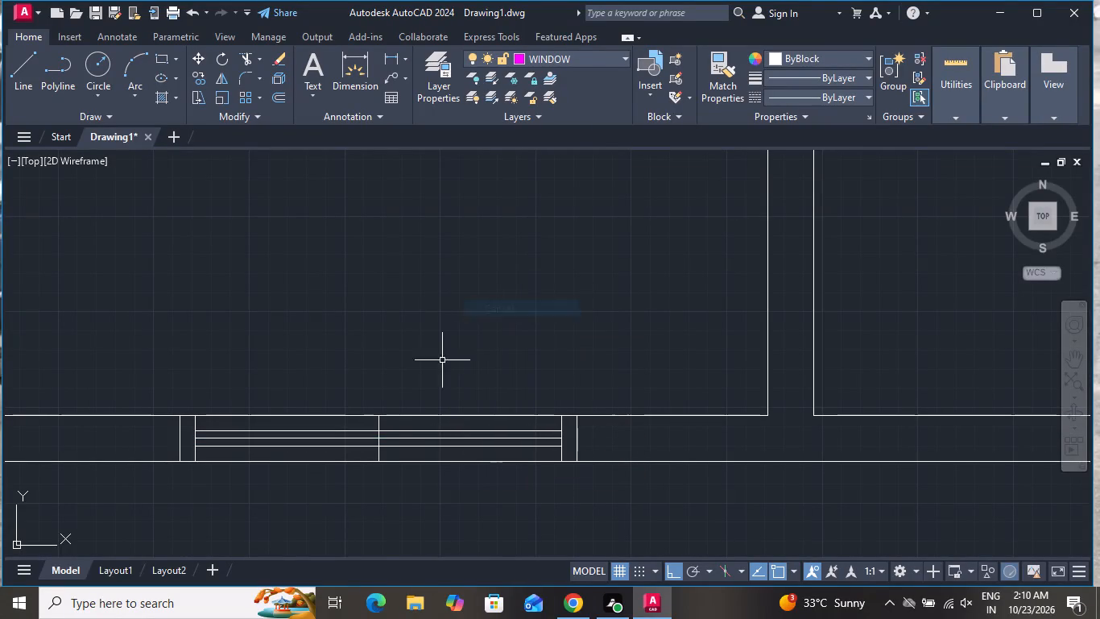
# Delete the original horizontal centre line and the middle cross line of the bottom window.
pyautogui.scroll(4, 370, 443)
pyautogui.click(424, 401)
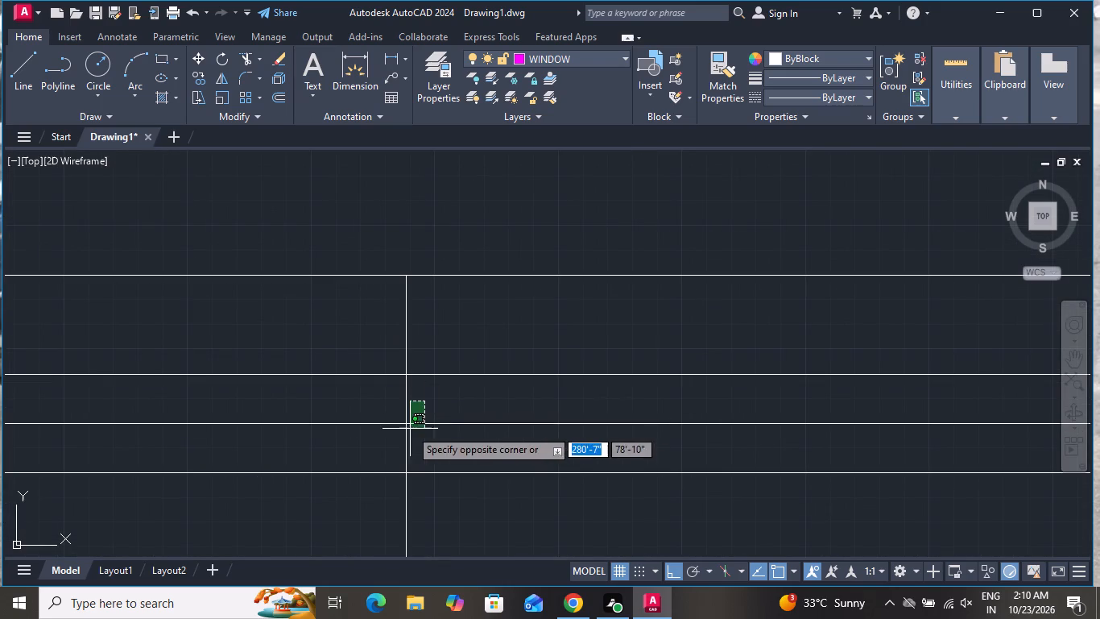
pyautogui.click(387, 435)
pyautogui.press('Delete')
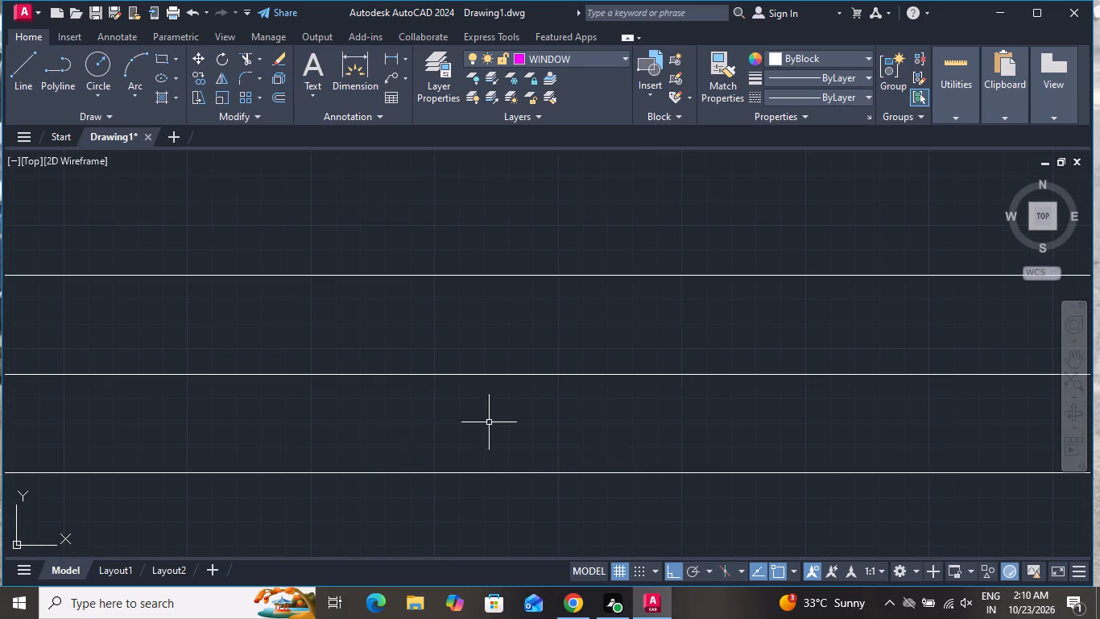
# Draw a short cross line through the left outer wall of the lower-left room, starting at the inner wall line's midpoint.
pyautogui.scroll(-8, 536, 386)
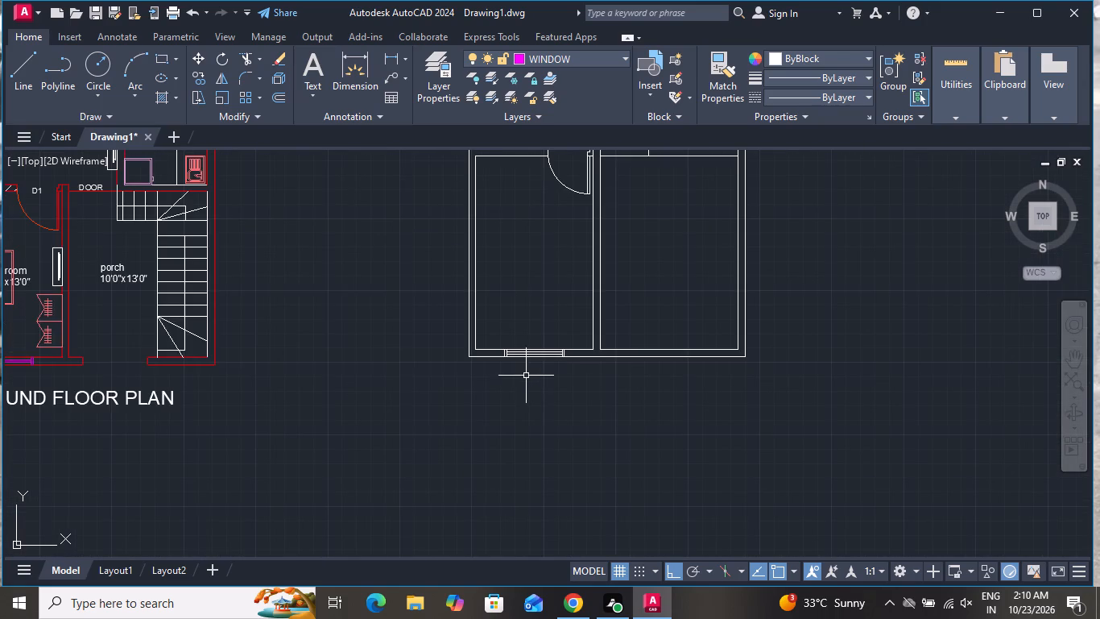
pyautogui.scroll(-1, 449, 447)
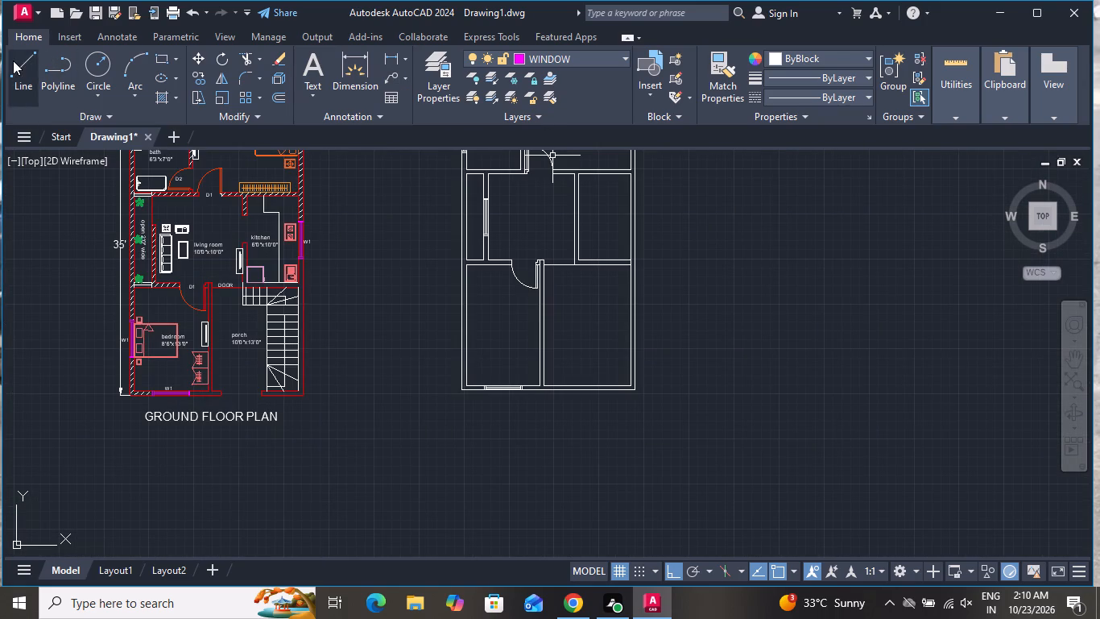
pyautogui.click(13, 60)
pyautogui.scroll(1, 468, 321)
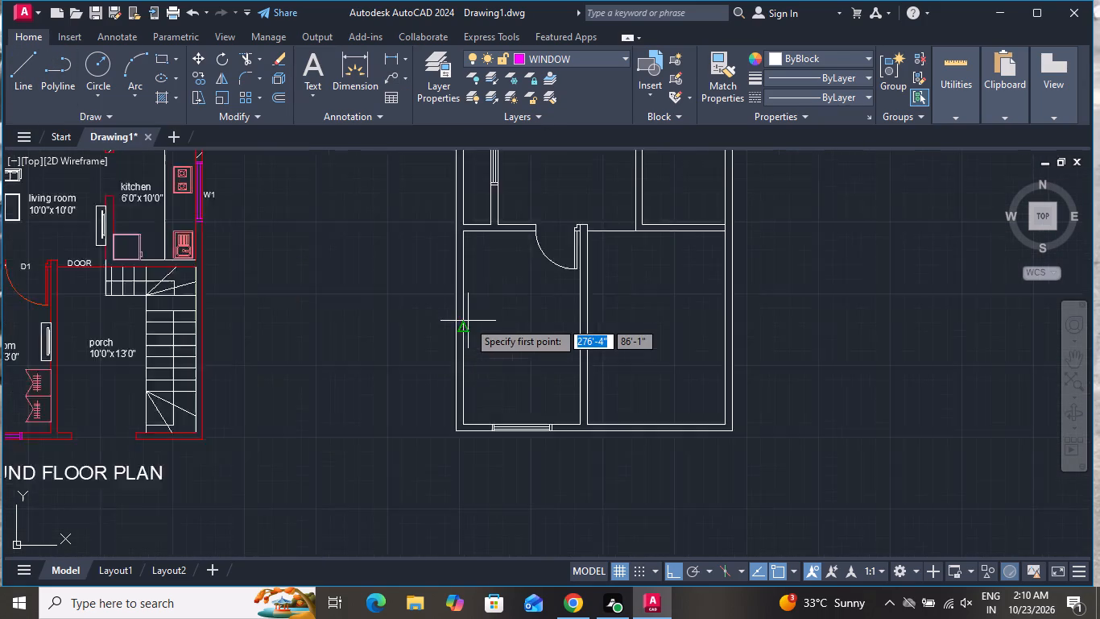
pyautogui.scroll(1, 468, 321)
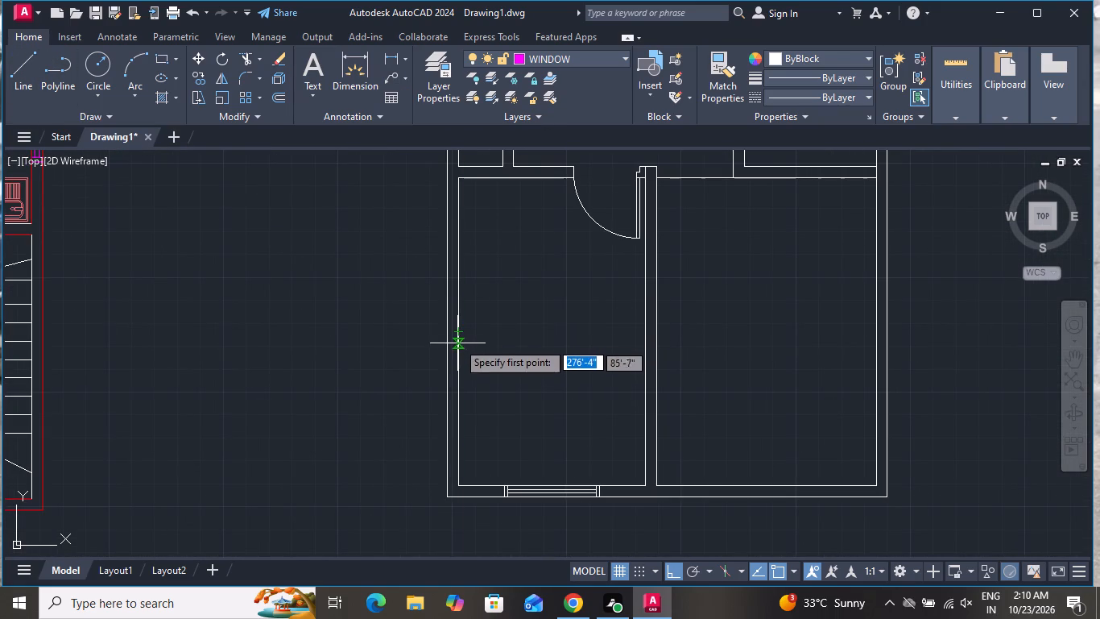
pyautogui.click(458, 326)
pyautogui.click(447, 328)
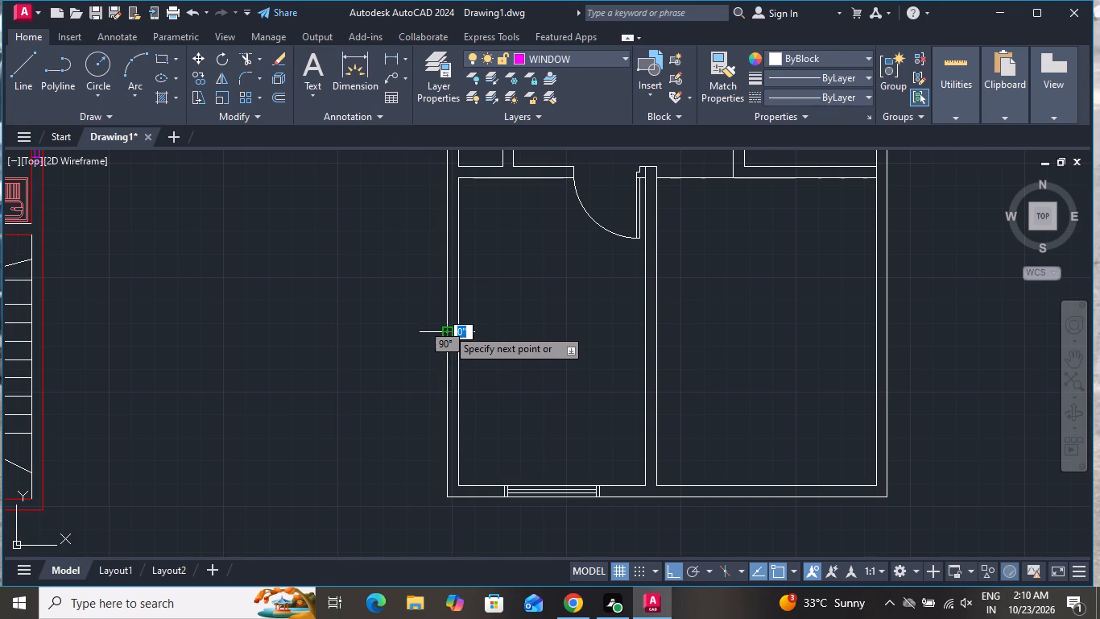
pyautogui.rightClick(447, 328)
pyautogui.click(478, 350)
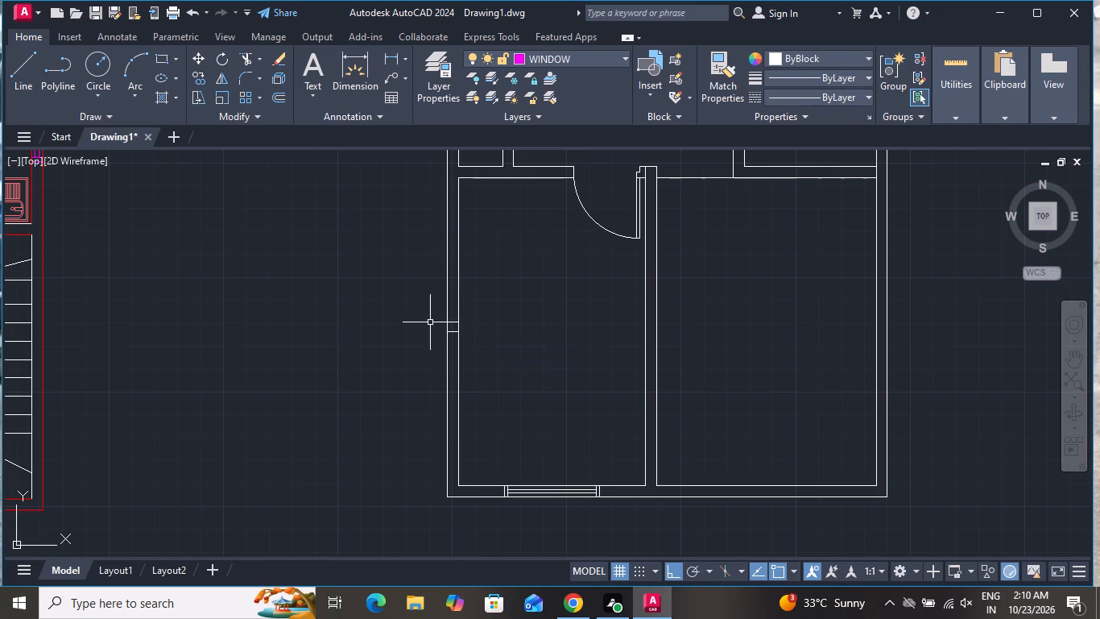
# Offset the cross line in the lower-left room's left wall by 2' upward and downward.
pyautogui.scroll(2, 426, 317)
pyautogui.write('O')
pyautogui.press('space')
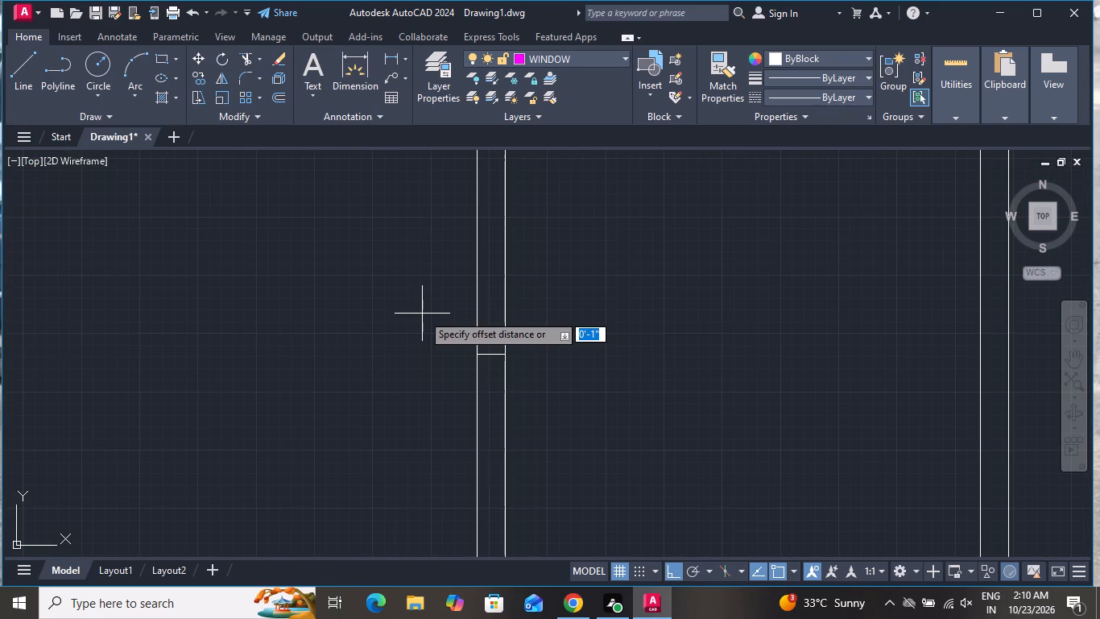
pyautogui.press('2')
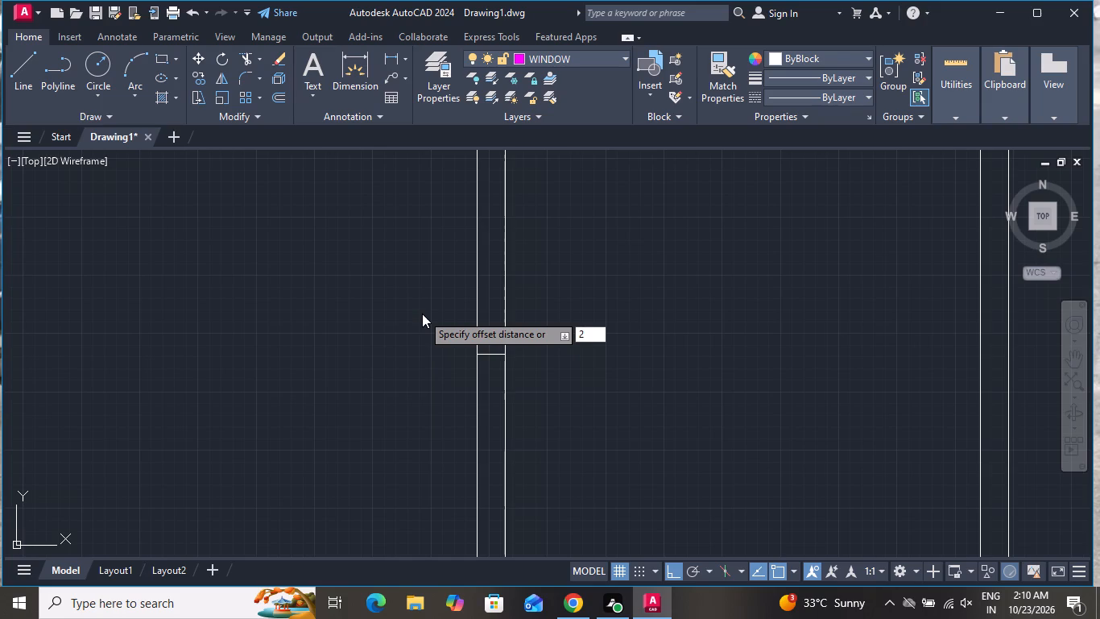
pyautogui.press("'")
pyautogui.press('Return')
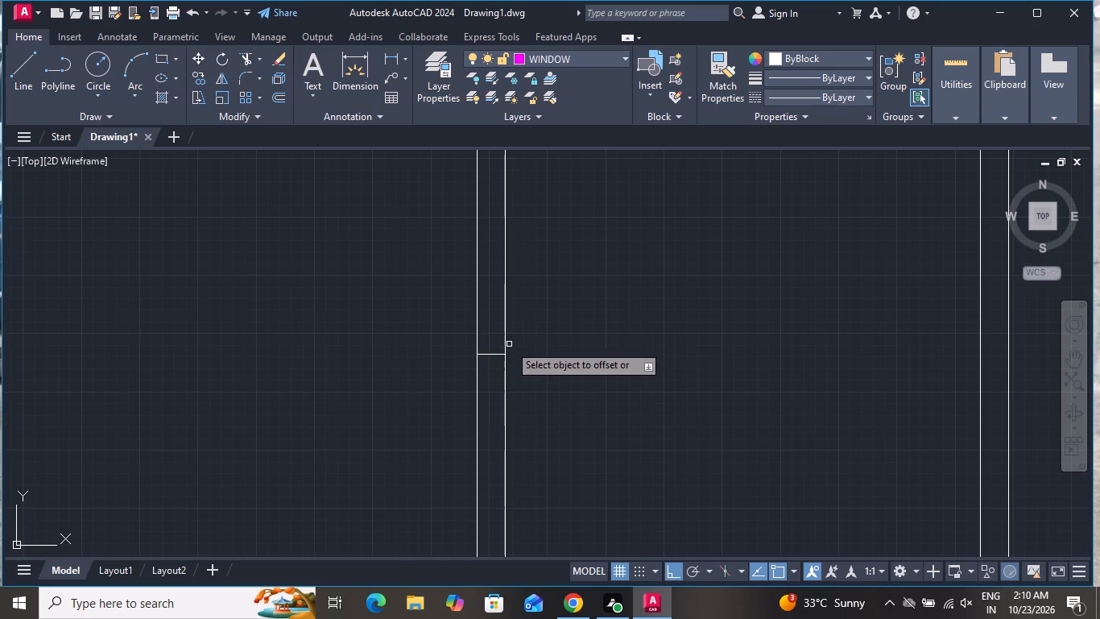
pyautogui.click(501, 355)
pyautogui.click(463, 251)
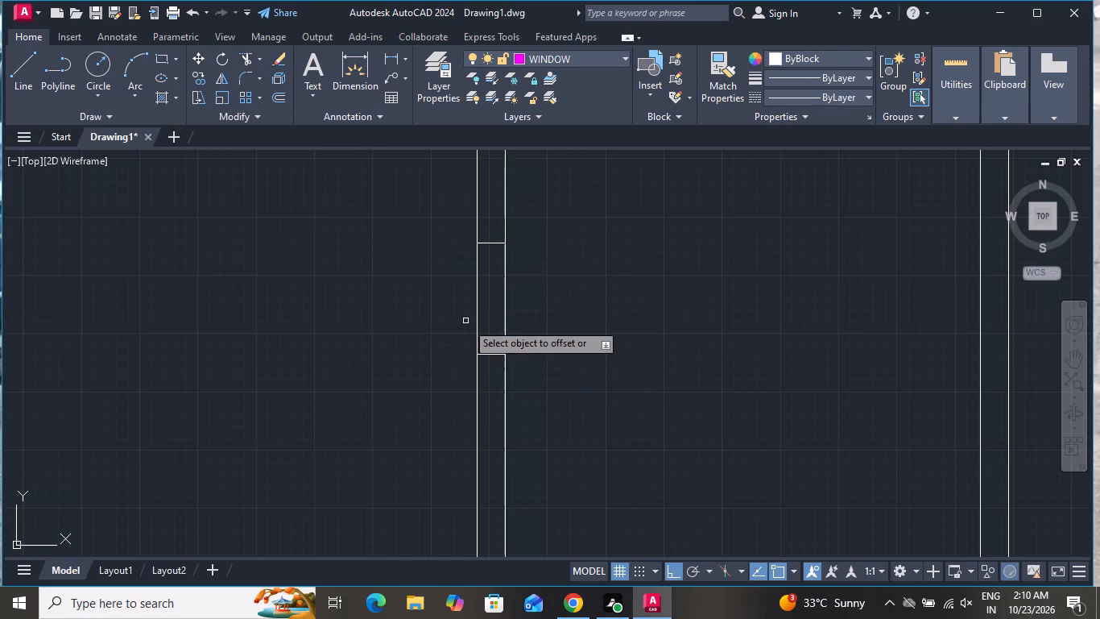
pyautogui.click(498, 352)
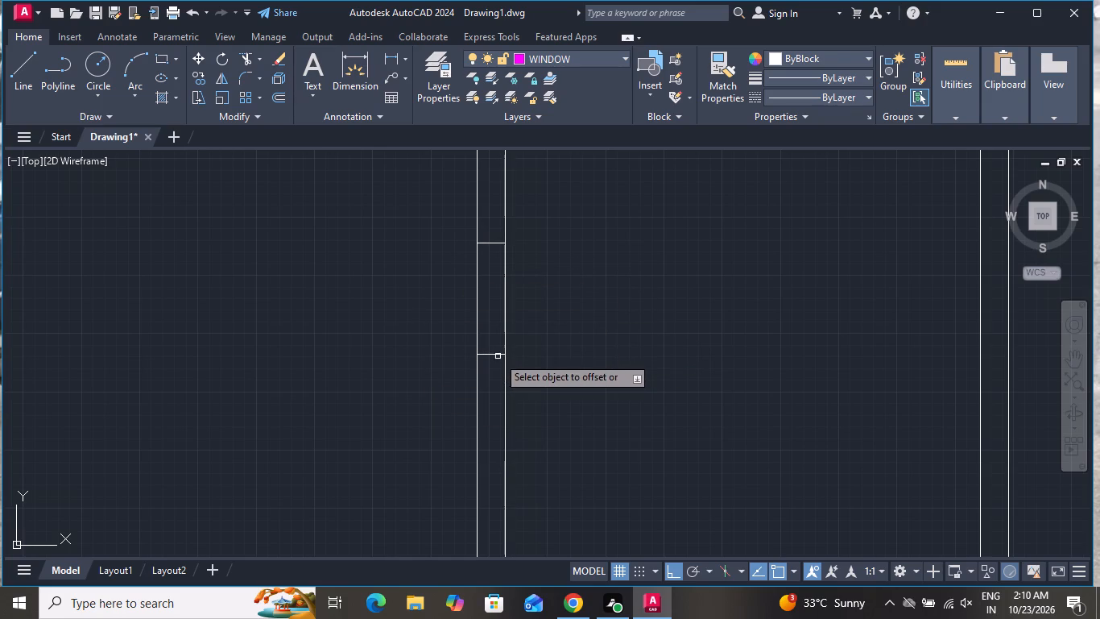
pyautogui.click(498, 356)
pyautogui.click(498, 414)
pyautogui.rightClick(562, 300)
pyautogui.click(540, 334)
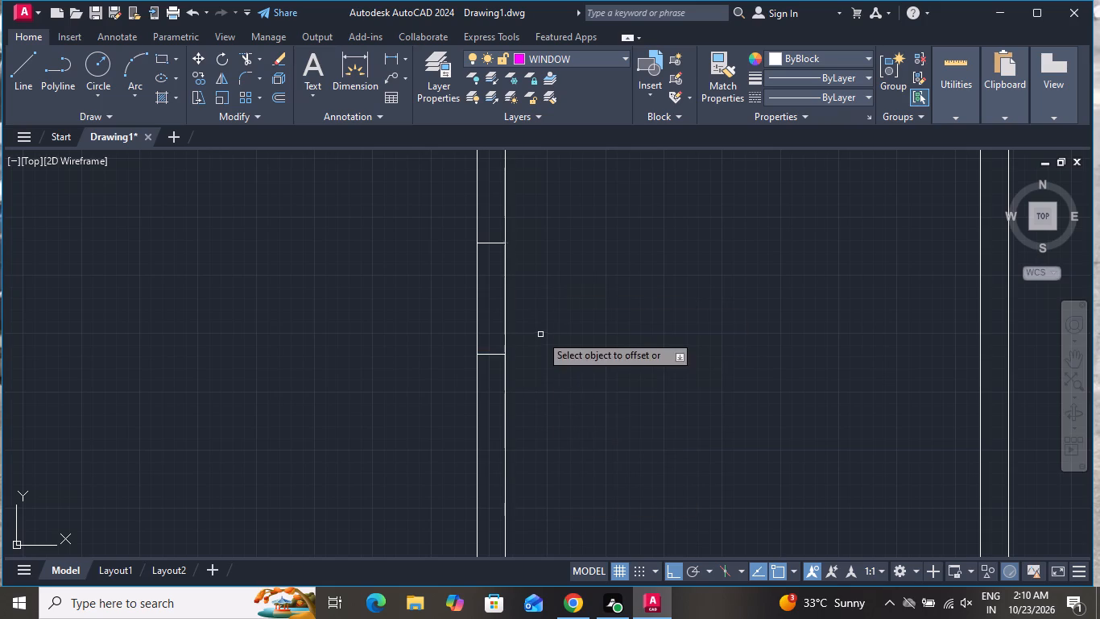
pyautogui.click(501, 356)
pyautogui.click(502, 411)
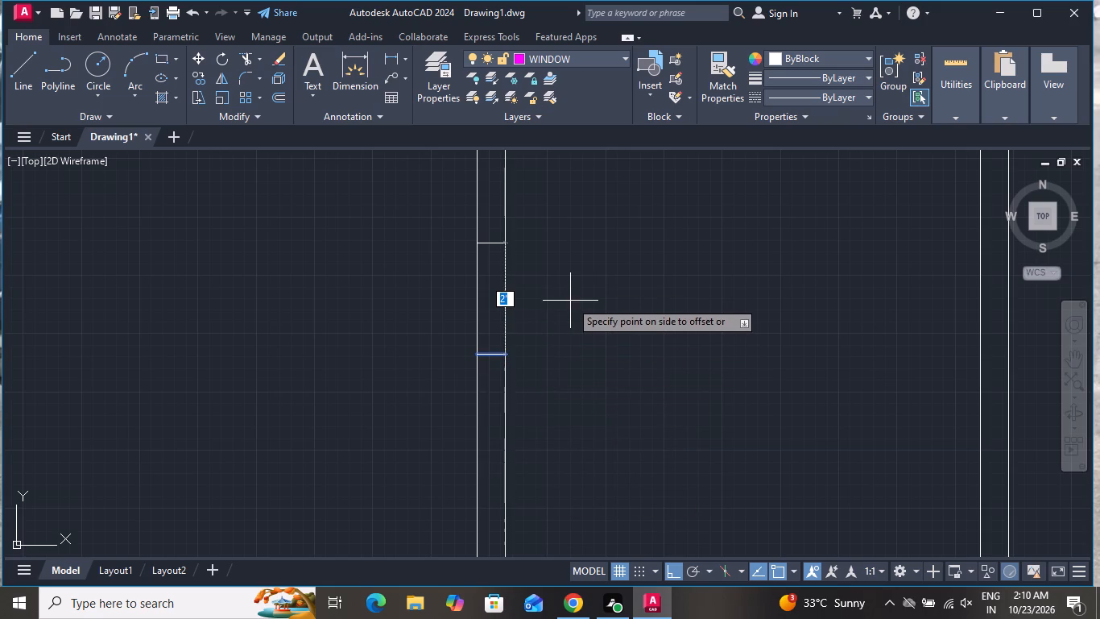
pyautogui.click(494, 401)
pyautogui.rightClick(545, 334)
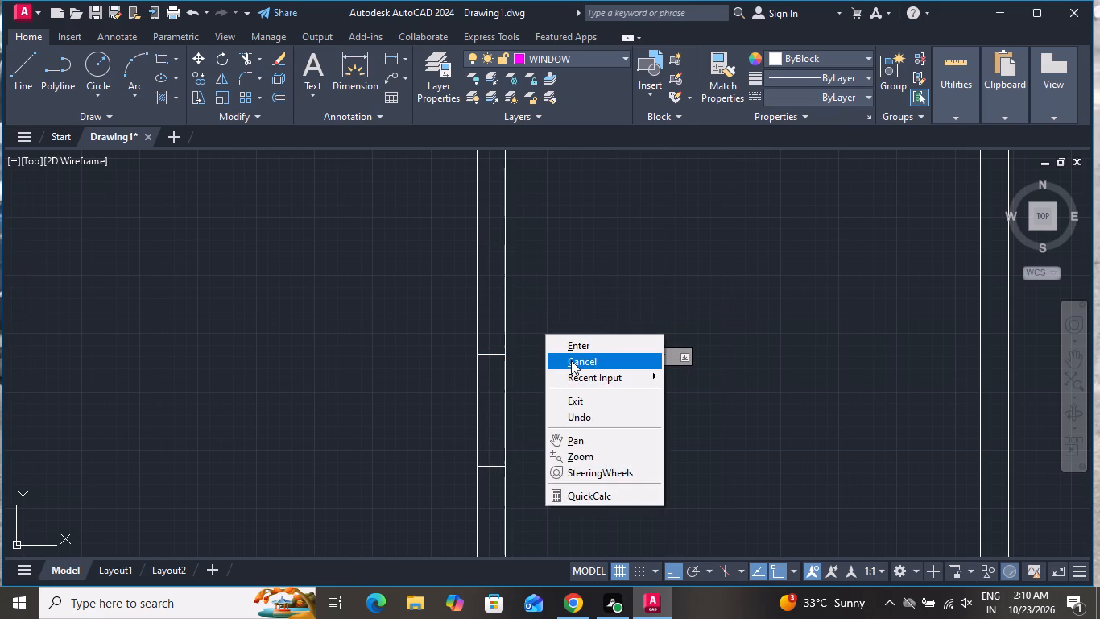
pyautogui.click(571, 359)
# Offset the two outer cross lines of the lower-left room's left-wall window outward by 2".
pyautogui.scroll(-2, 571, 360)
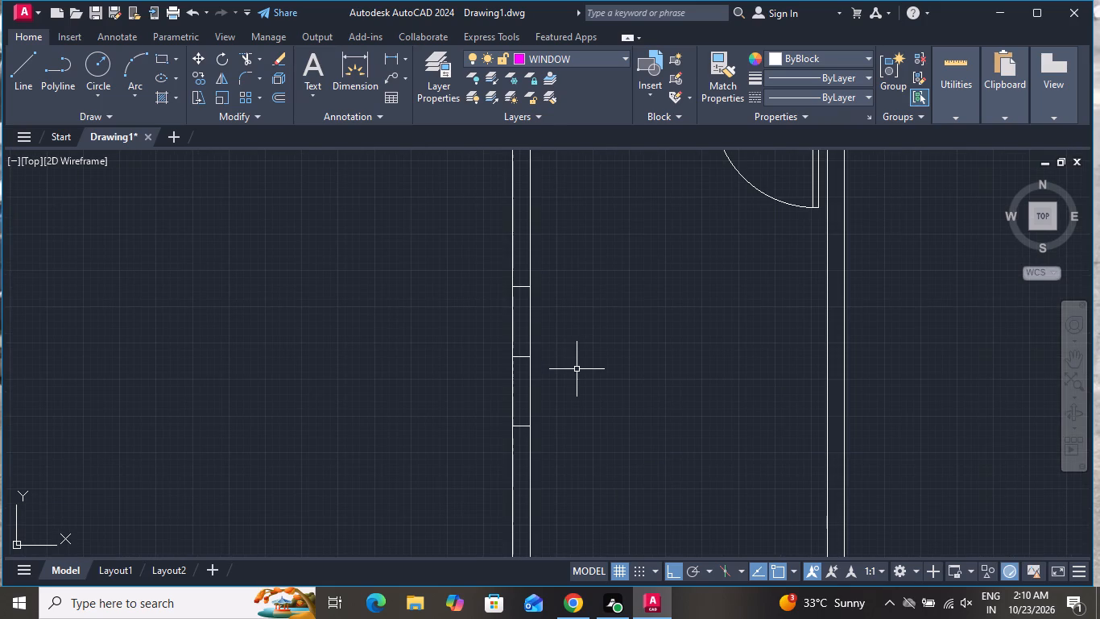
pyautogui.write('O')
pyautogui.press('space')
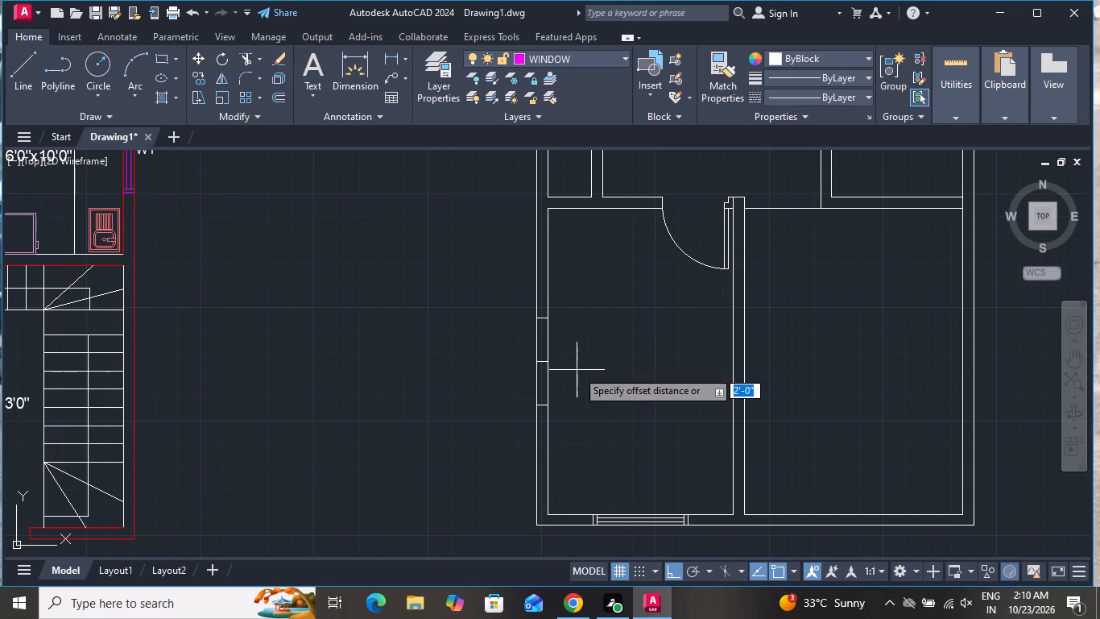
pyautogui.press('1')
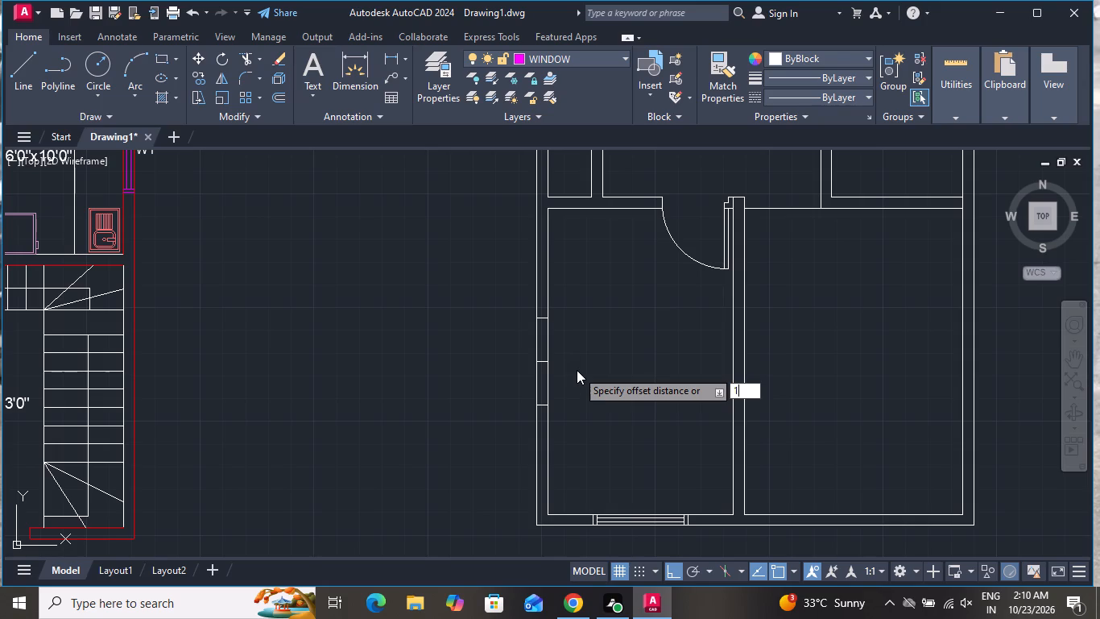
pyautogui.press('BackSpace')
pyautogui.press('2')
pyautogui.hotkey('shift', '"')
pyautogui.press('Return')
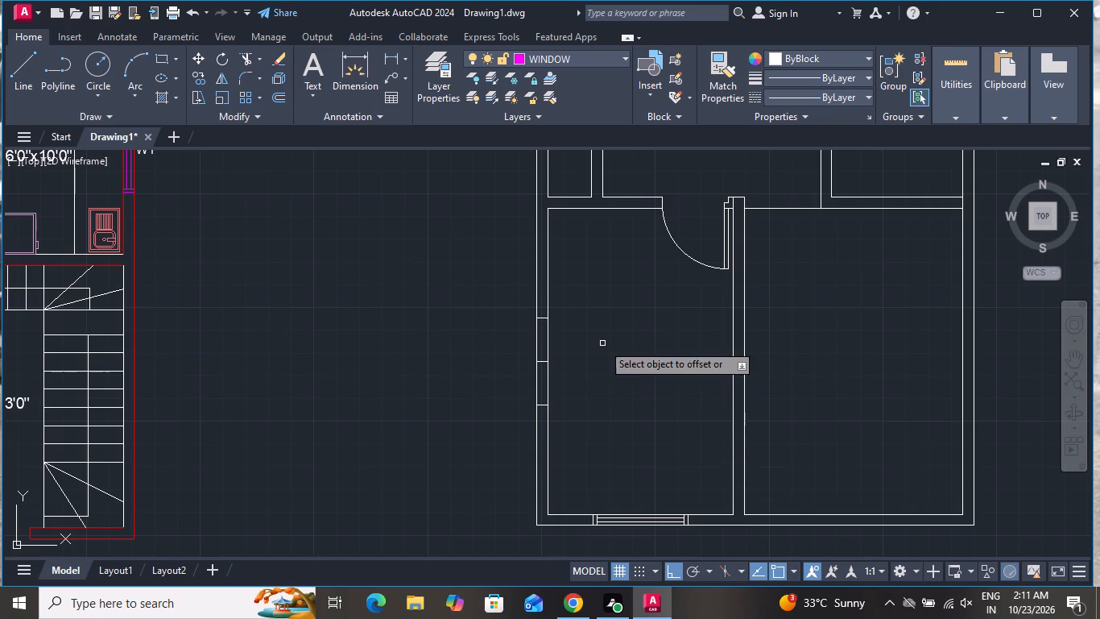
pyautogui.scroll(2, 583, 343)
pyautogui.click(488, 276)
pyautogui.click(479, 257)
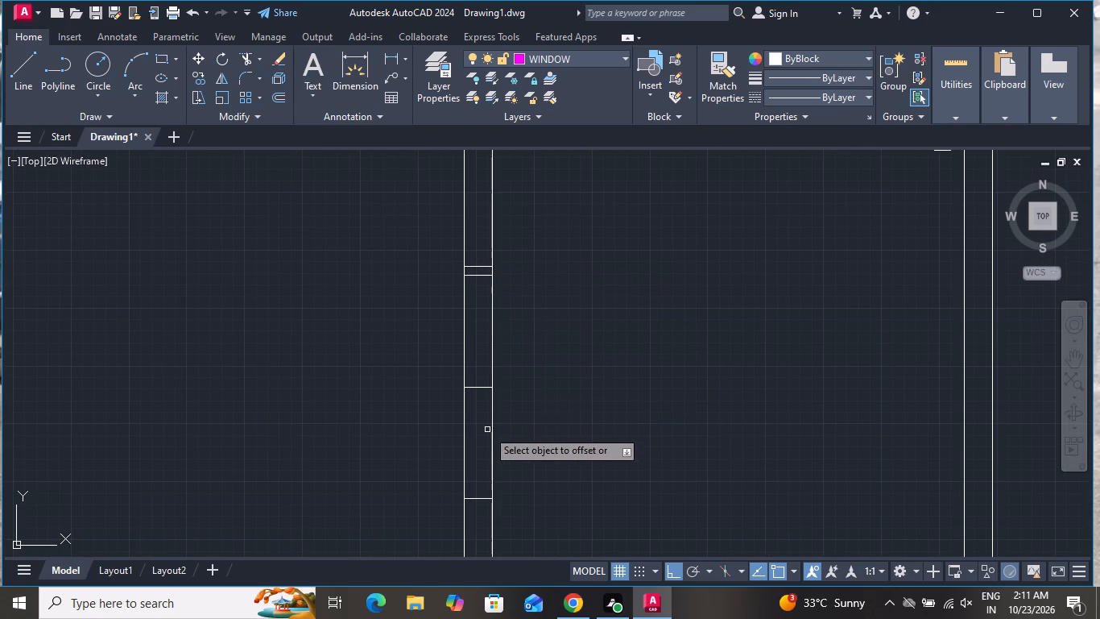
pyautogui.click(482, 501)
pyautogui.click(489, 538)
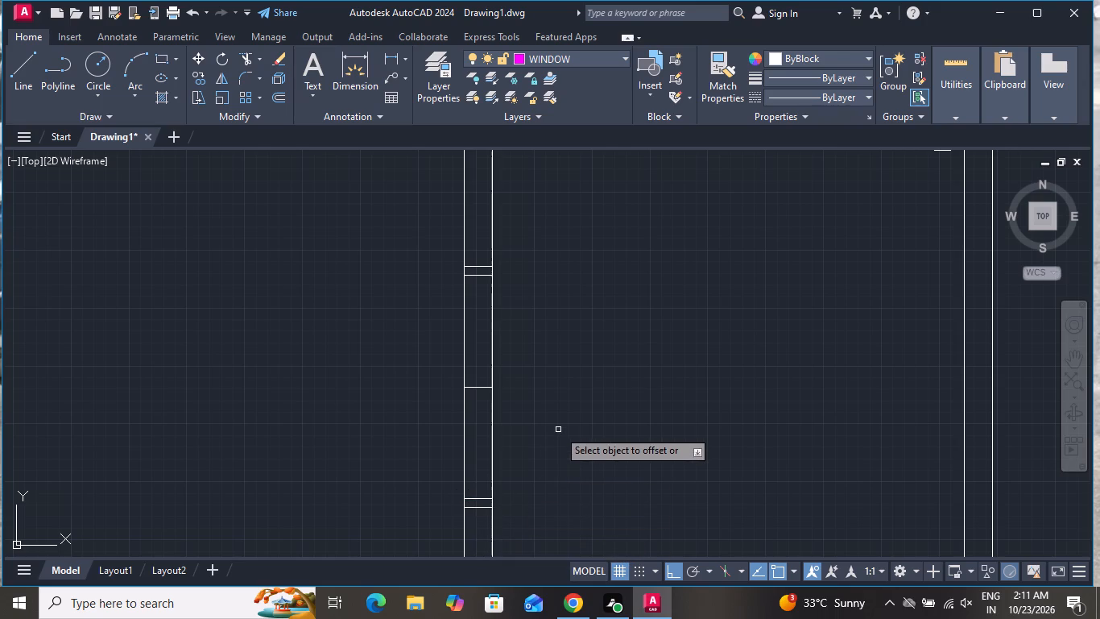
pyautogui.rightClick(558, 430)
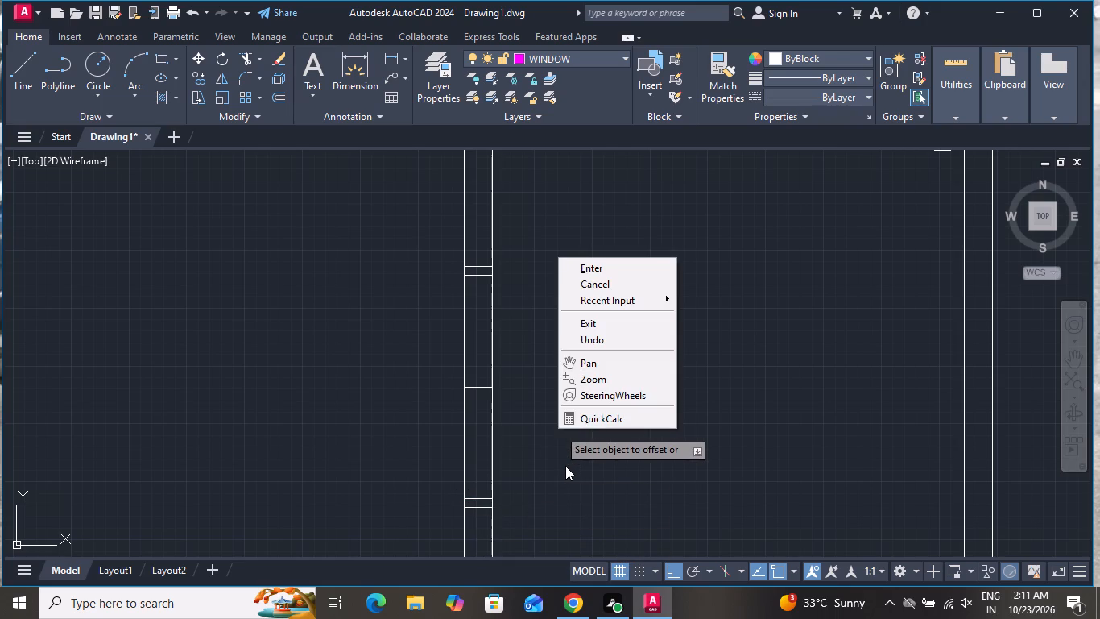
pyautogui.click(606, 285)
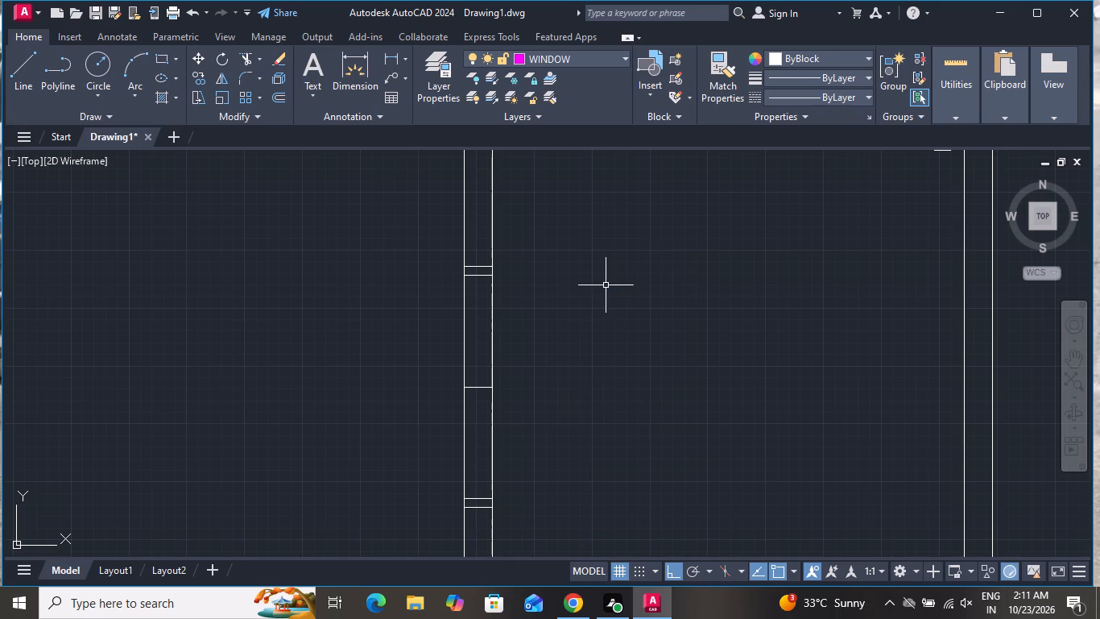
# Draw a vertical centre line through the left-wall window between the midpoints of its two inner end lines.
pyautogui.click(25, 66)
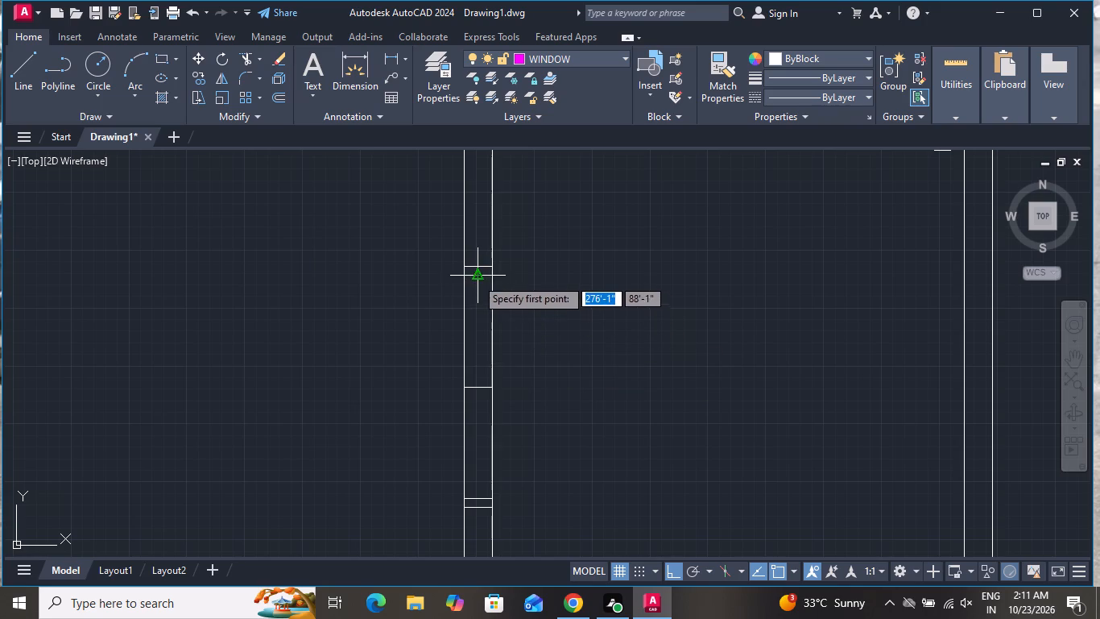
pyautogui.click(476, 278)
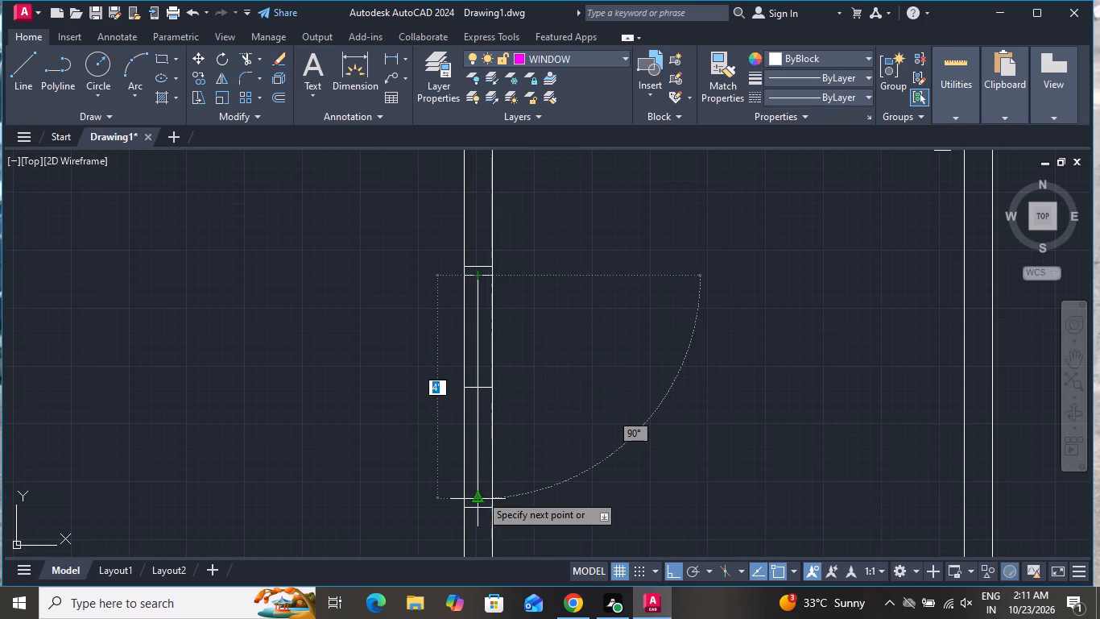
pyautogui.click(480, 494)
pyautogui.rightClick(480, 495)
pyautogui.click(522, 337)
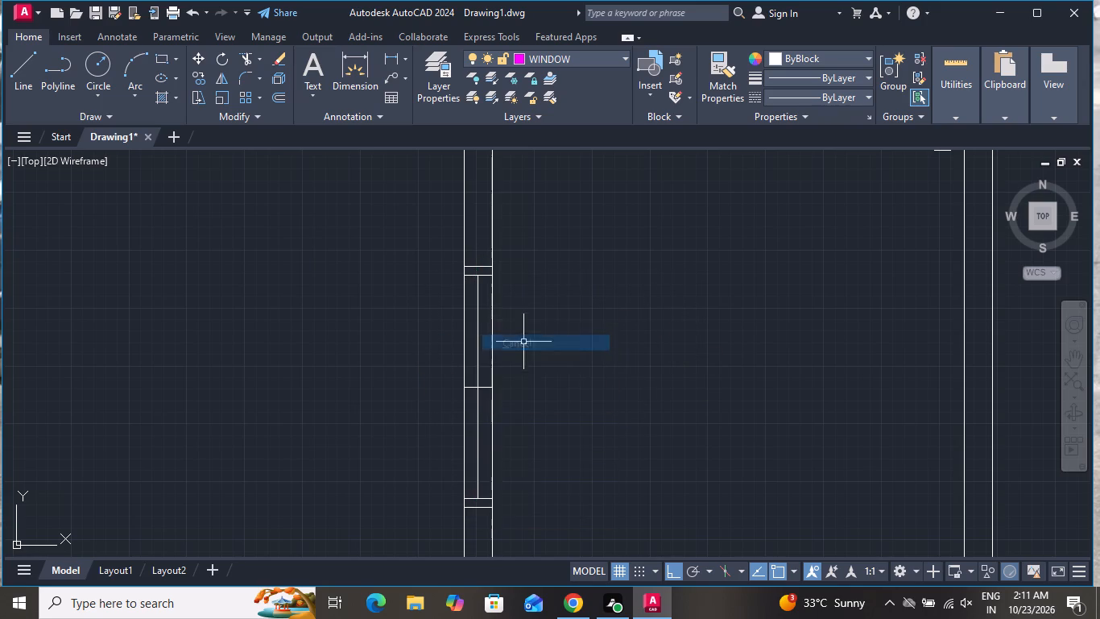
# Offset the vertical centre line of the lower-left room's left-wall window by 1" to both sides.
pyautogui.scroll(-2, 582, 387)
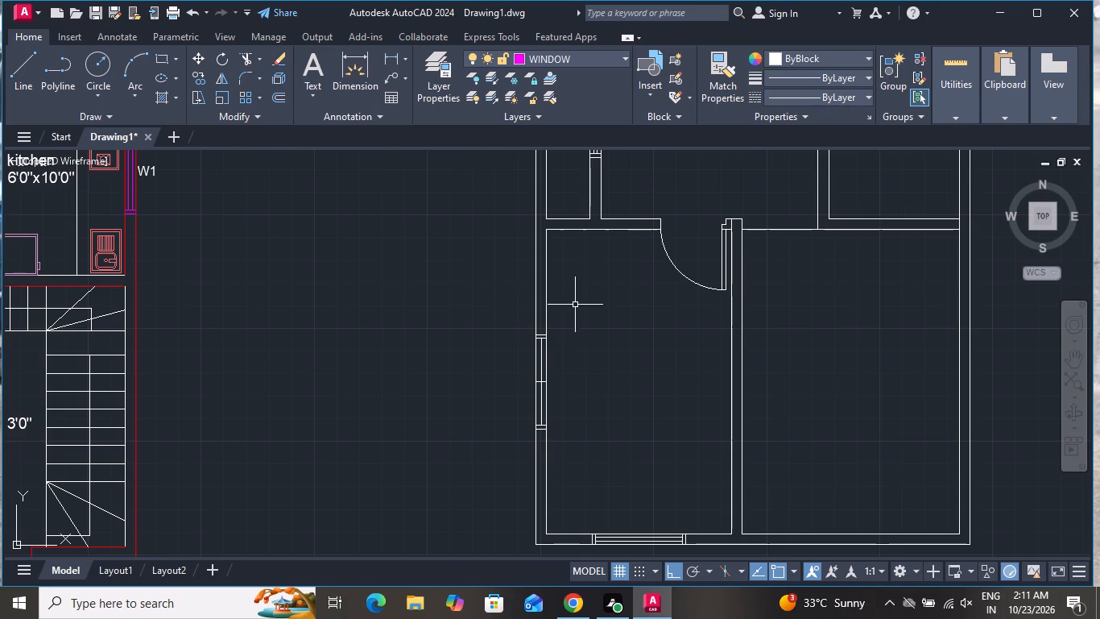
pyautogui.scroll(-2, 573, 318)
pyautogui.scroll(4, 550, 355)
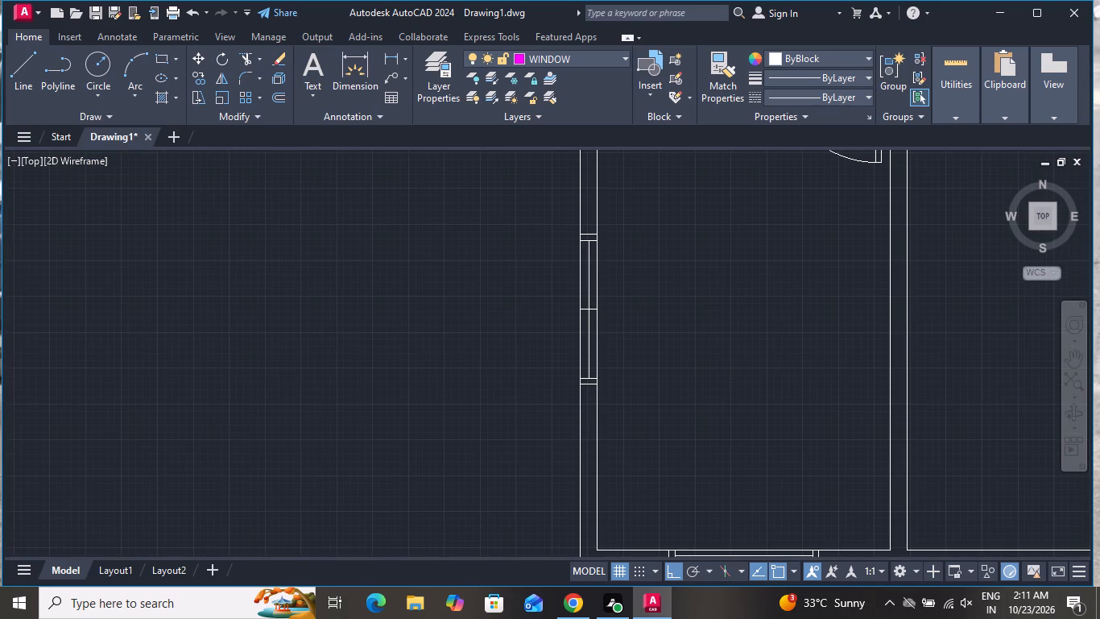
pyautogui.write('O 1')
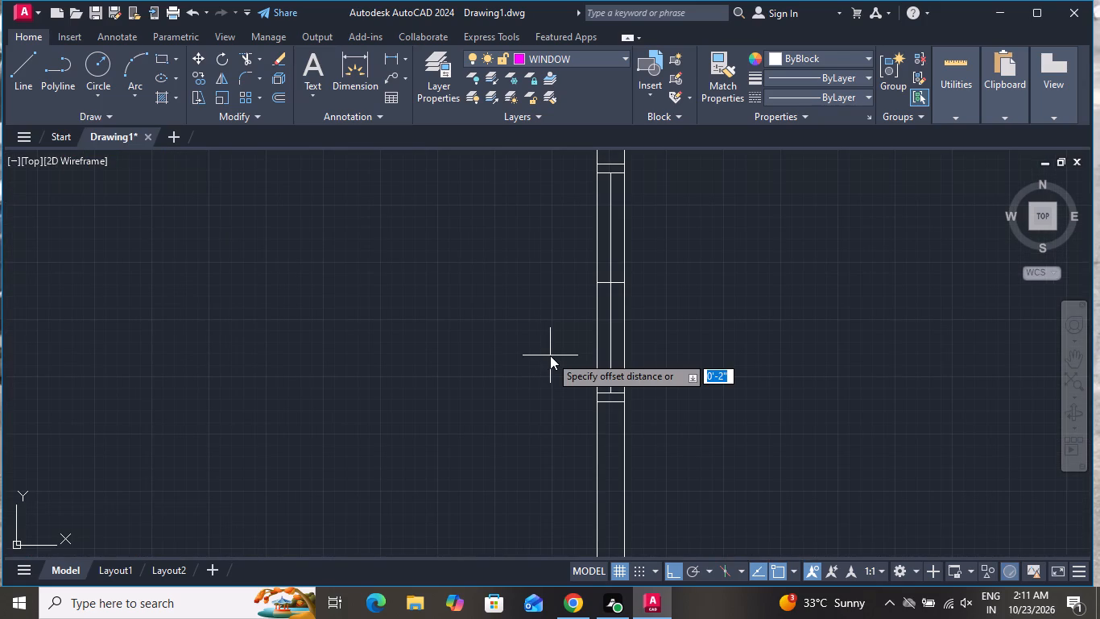
pyautogui.hotkey('shift', '"')
pyautogui.press('Return')
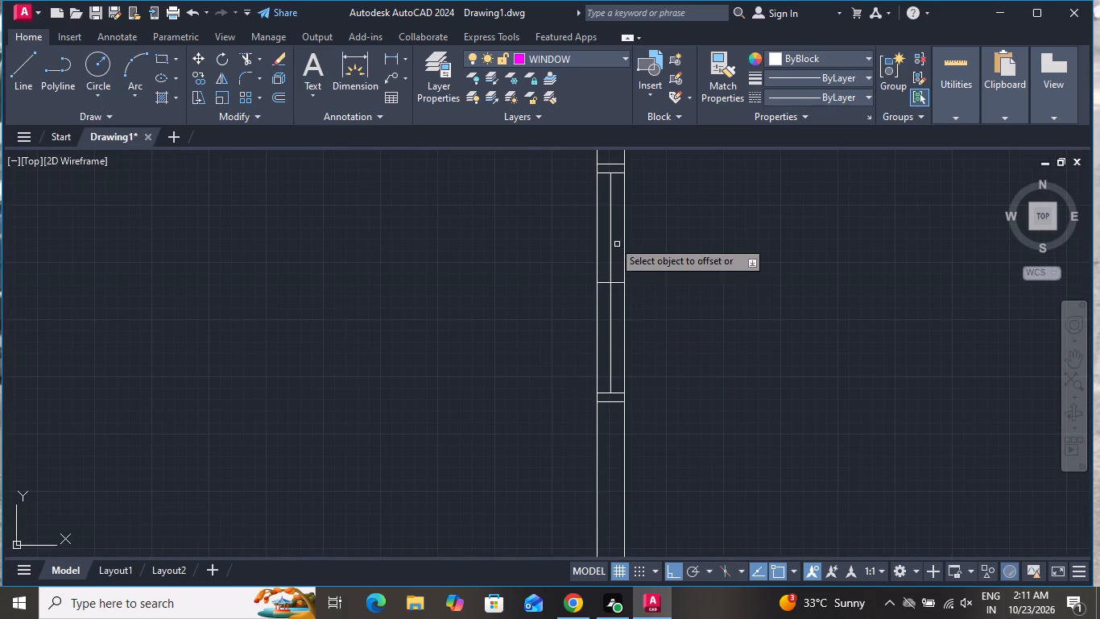
pyautogui.scroll(2, 601, 222)
pyautogui.click(618, 229)
pyautogui.click(586, 247)
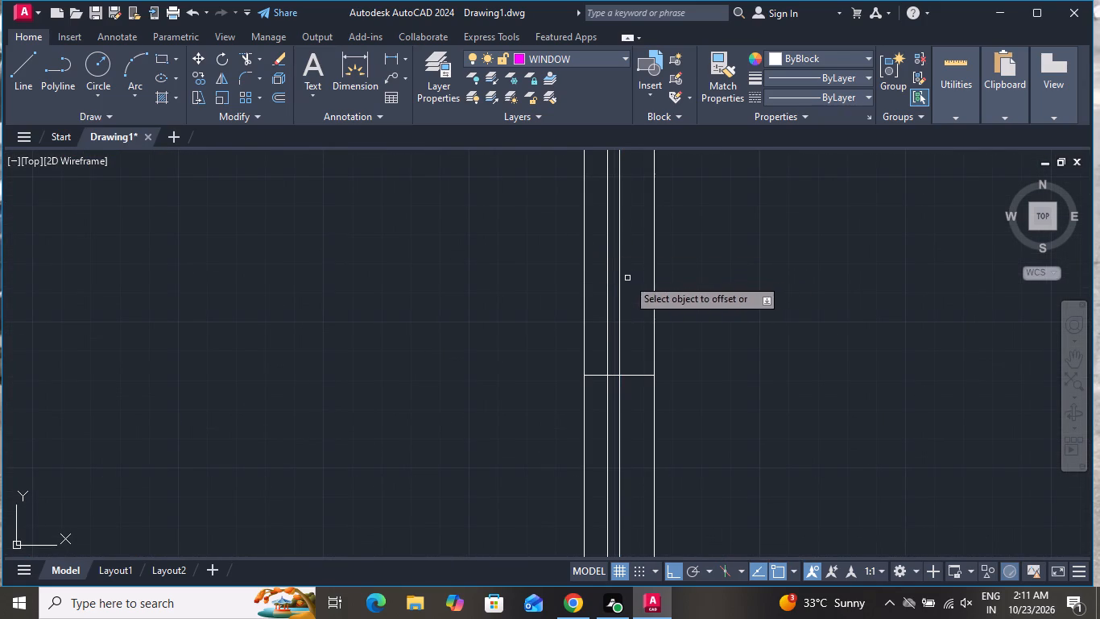
pyautogui.click(620, 295)
pyautogui.click(654, 288)
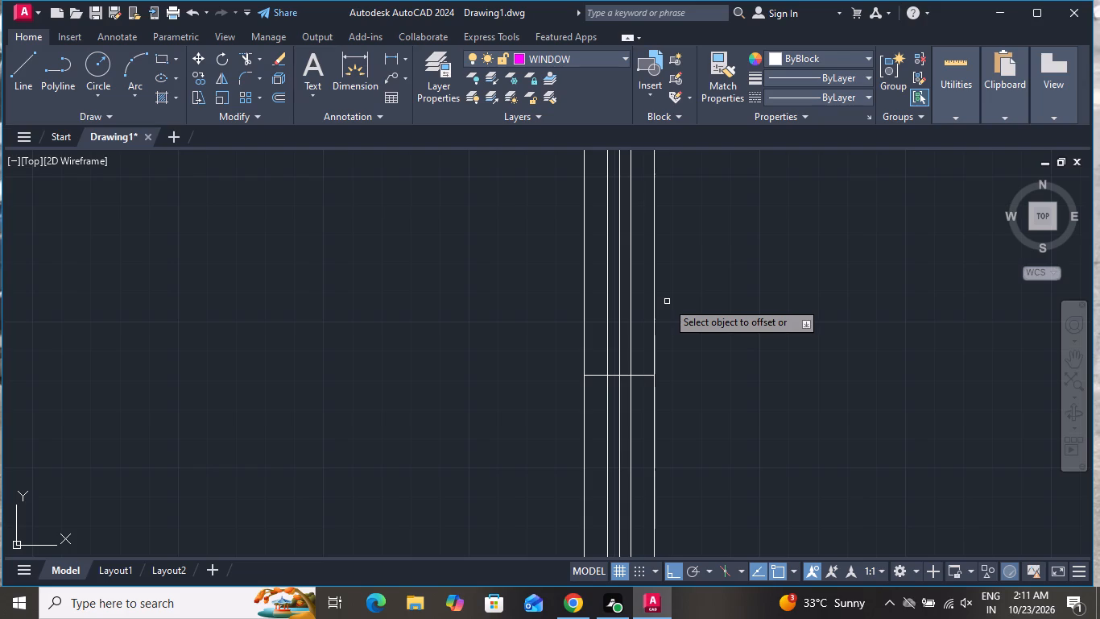
pyautogui.rightClick(667, 301)
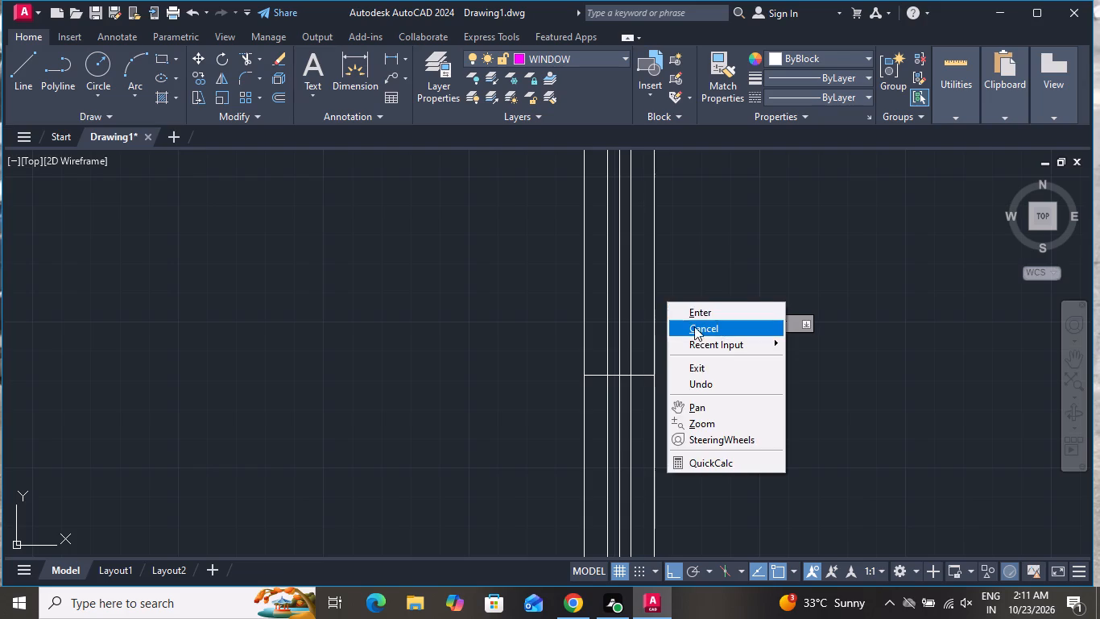
pyautogui.click(698, 332)
# Delete the original vertical centre line and the middle cross line of the lower-left room's left-wall window.
pyautogui.scroll(4, 631, 383)
pyautogui.click(586, 305)
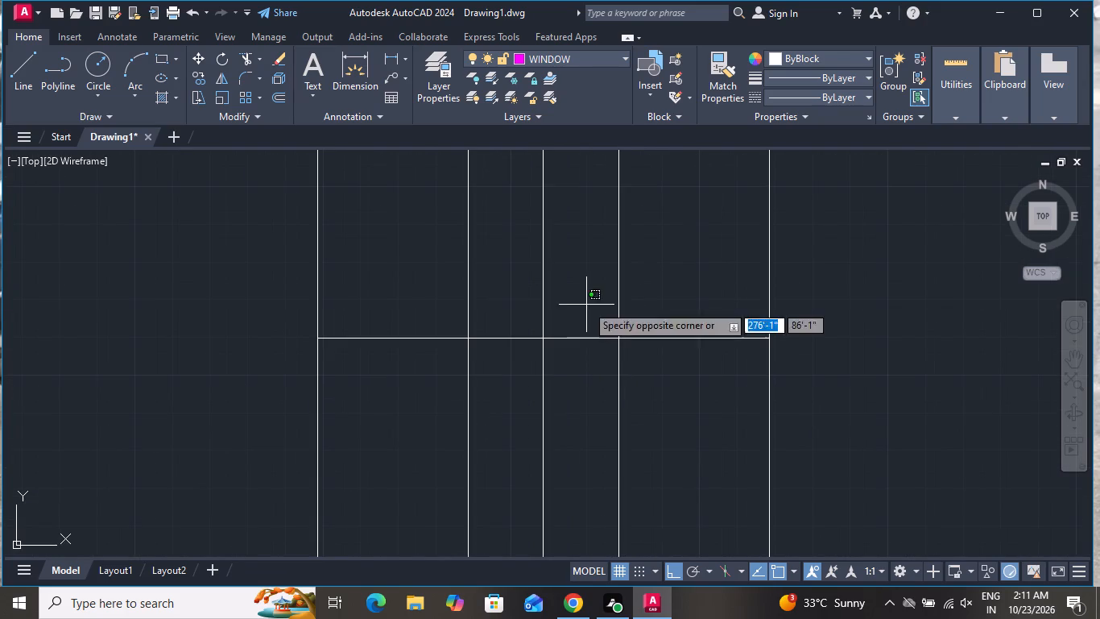
pyautogui.click(498, 367)
pyautogui.press('Delete')
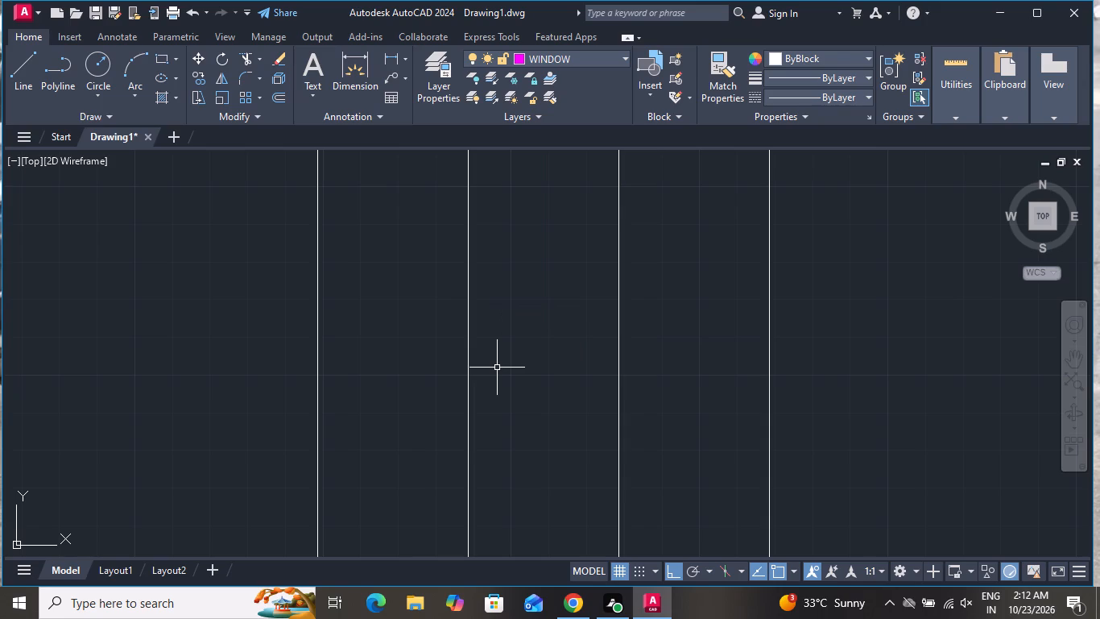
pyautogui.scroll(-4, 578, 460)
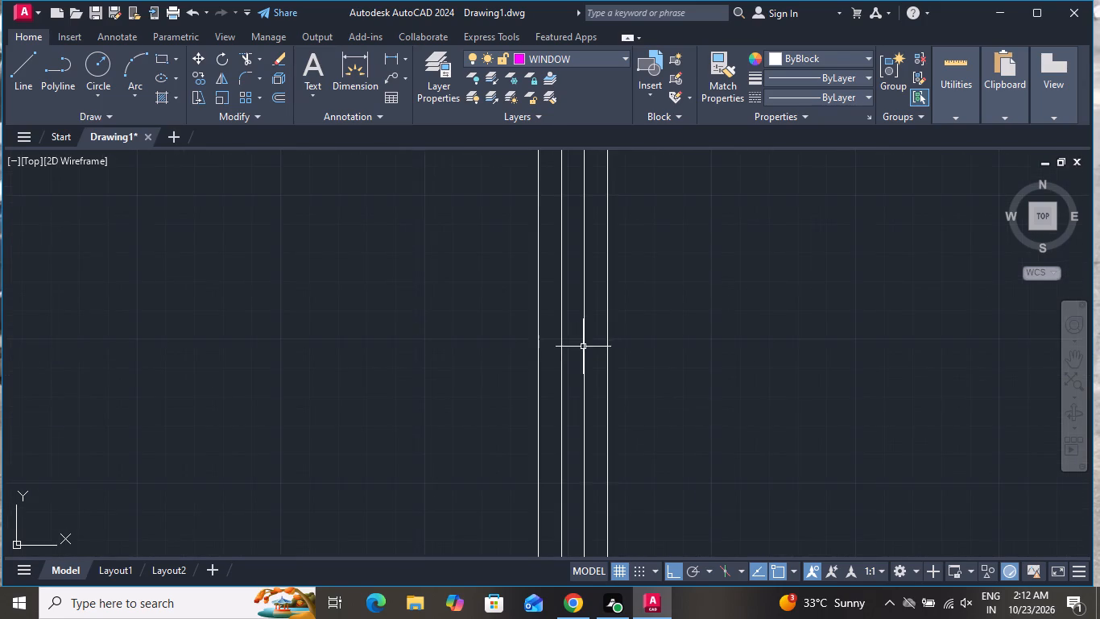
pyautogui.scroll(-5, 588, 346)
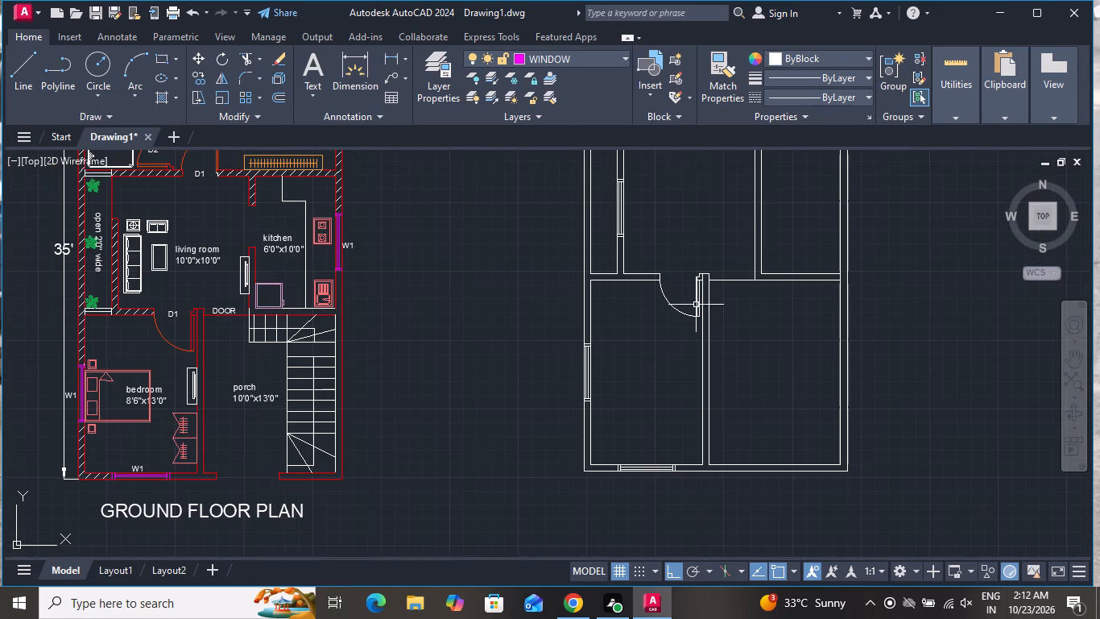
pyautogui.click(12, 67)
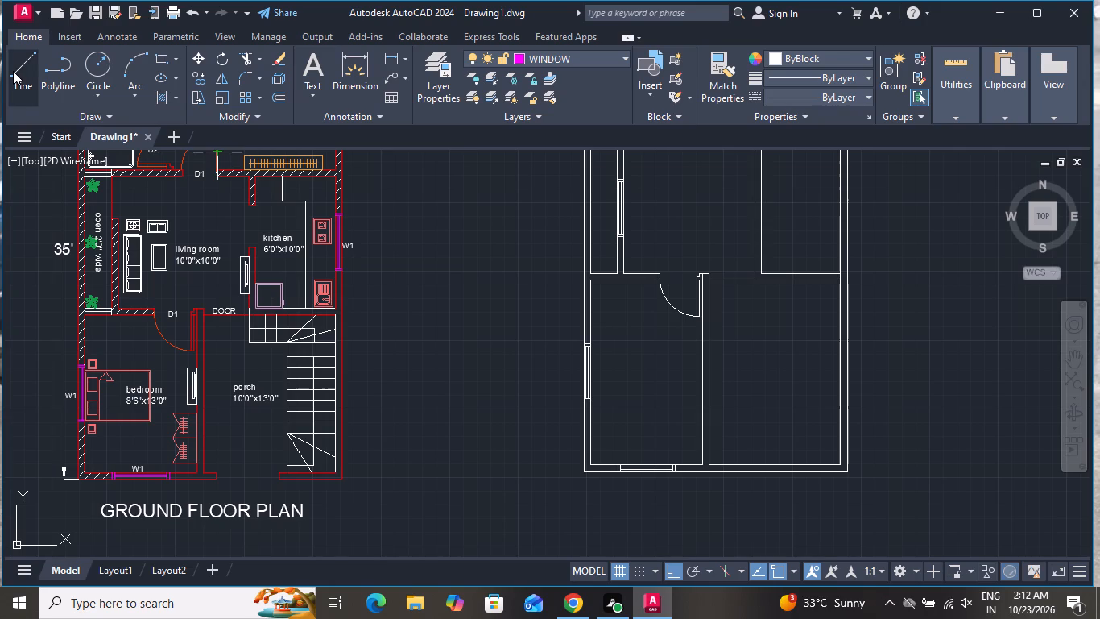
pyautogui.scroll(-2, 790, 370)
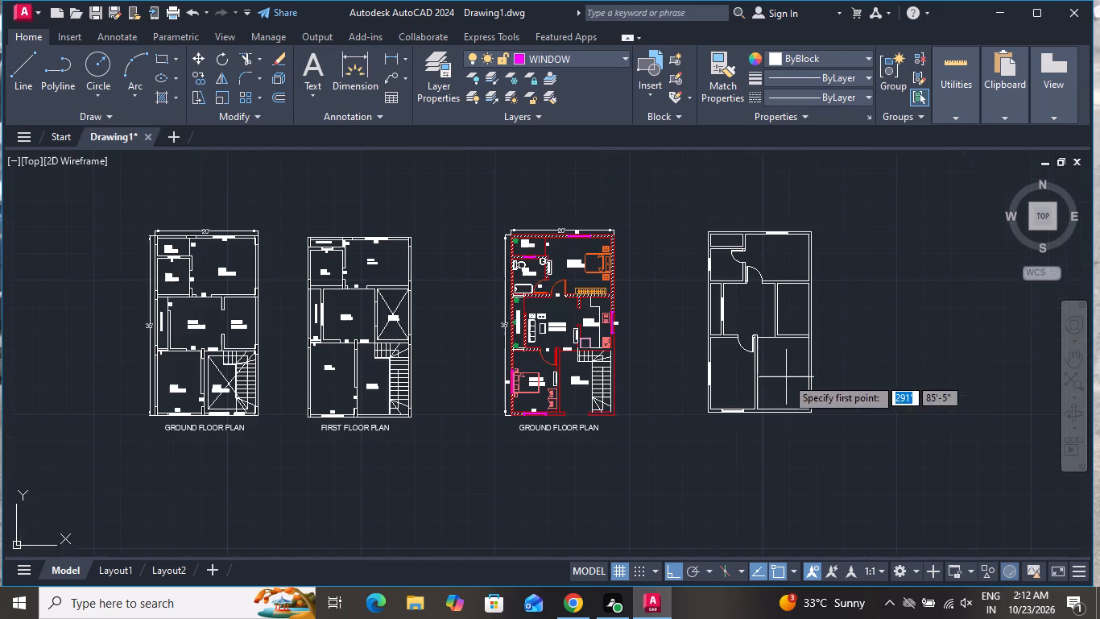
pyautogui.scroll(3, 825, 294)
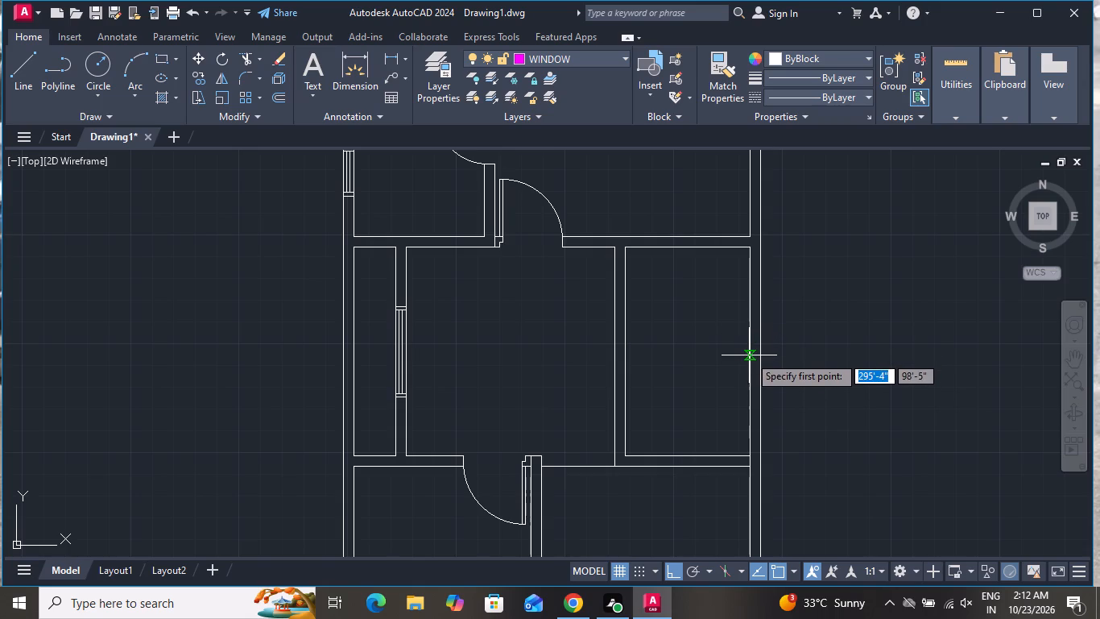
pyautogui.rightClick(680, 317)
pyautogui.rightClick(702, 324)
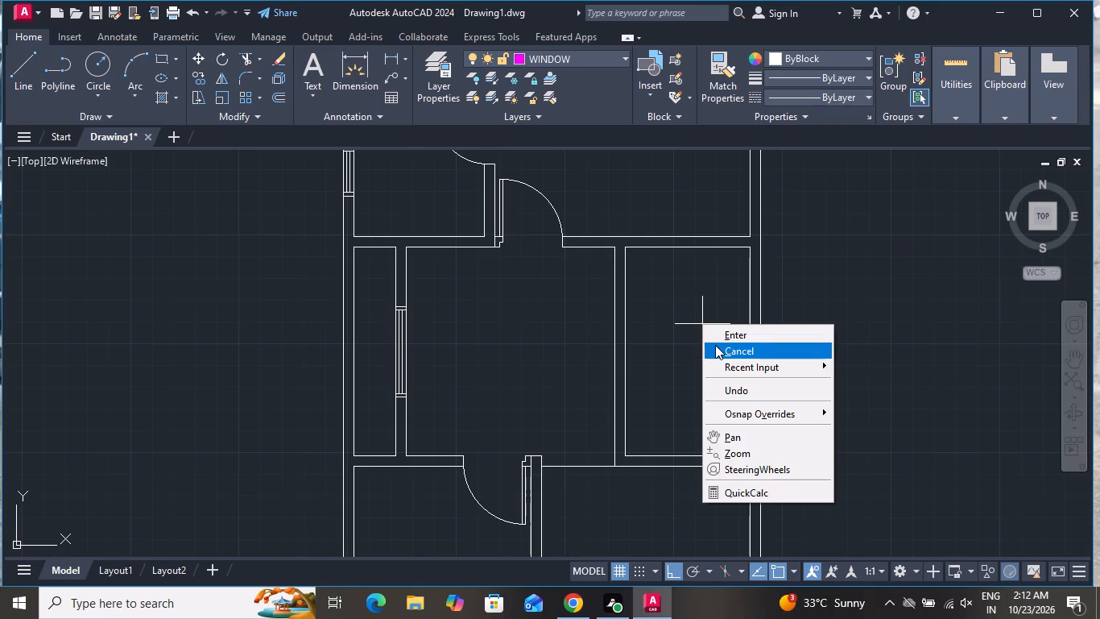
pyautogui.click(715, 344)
# Trim the right outer wall's inner line where the partition below the middle-right room meets it.
pyautogui.click(246, 61)
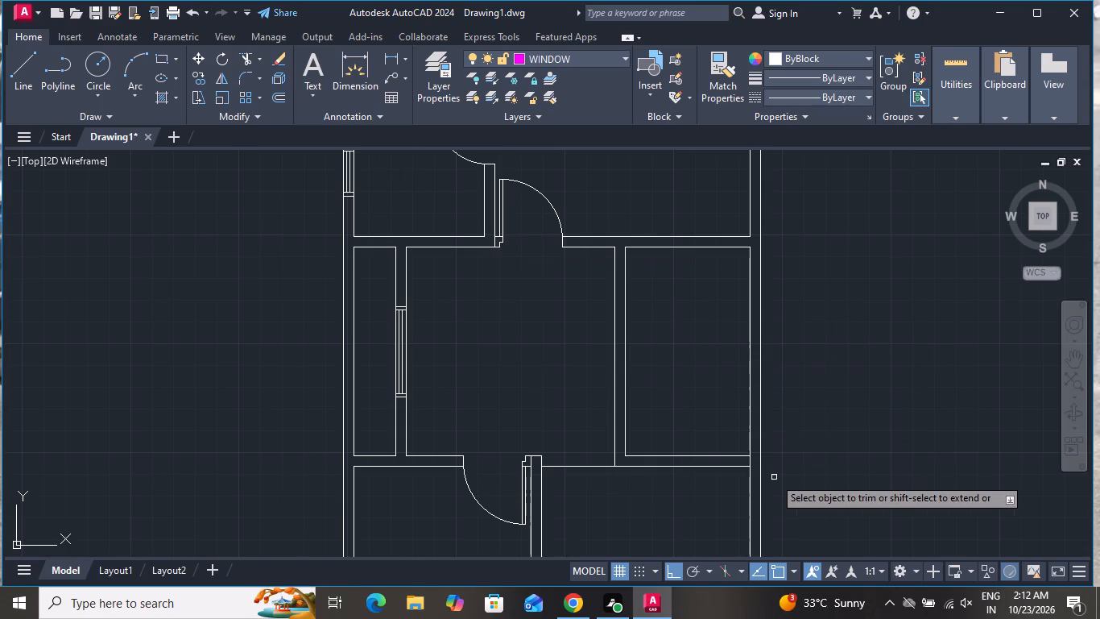
pyautogui.click(751, 462)
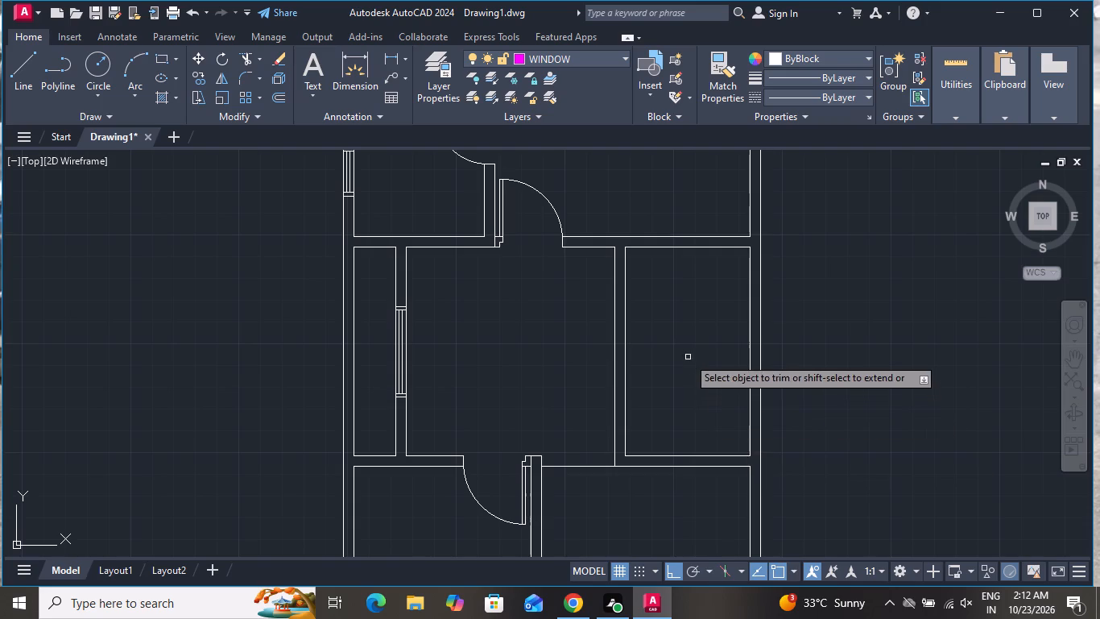
pyautogui.rightClick(687, 355)
pyautogui.click(730, 384)
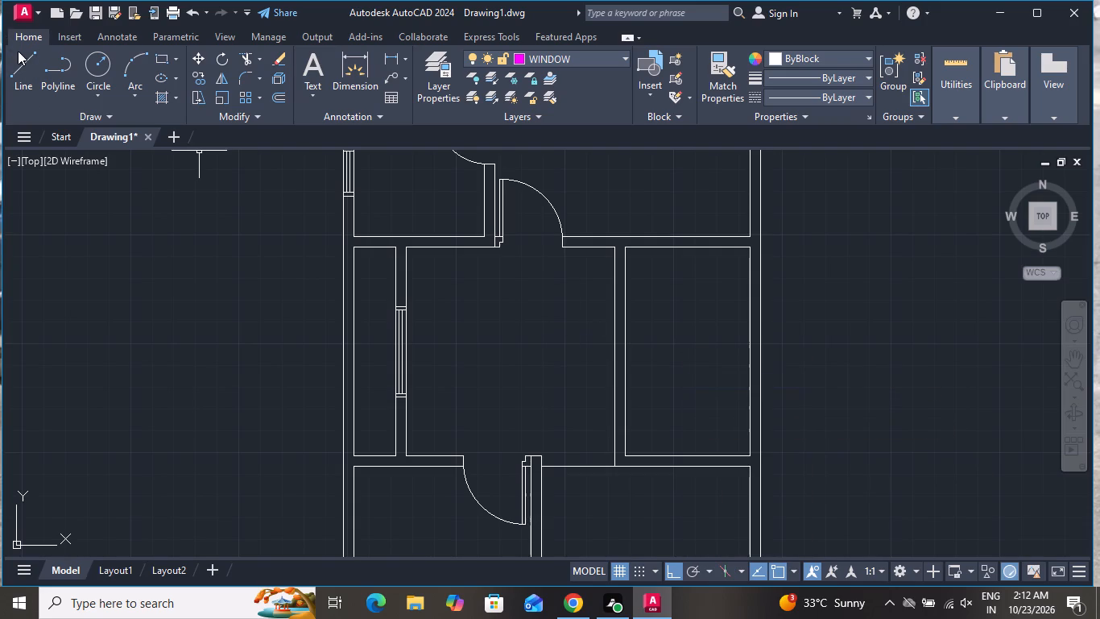
# Draw a 6" cross line through the middle-right room's right outer wall, starting at the inner wall line's midpoint.
pyautogui.click(18, 51)
pyautogui.click(747, 354)
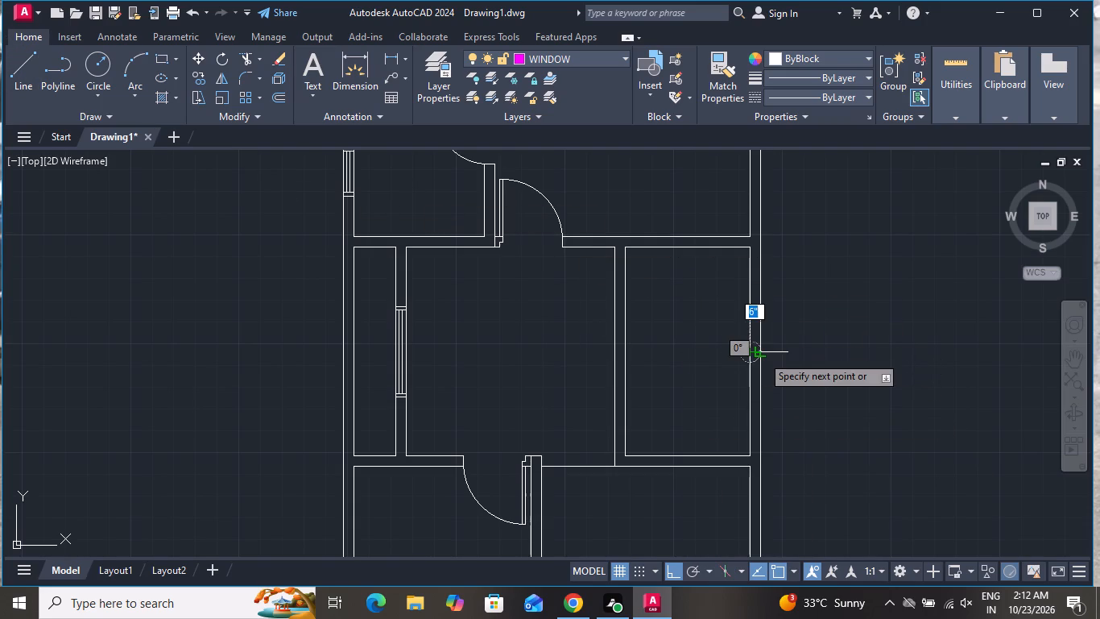
pyautogui.click(759, 355)
pyautogui.rightClick(759, 356)
pyautogui.click(775, 372)
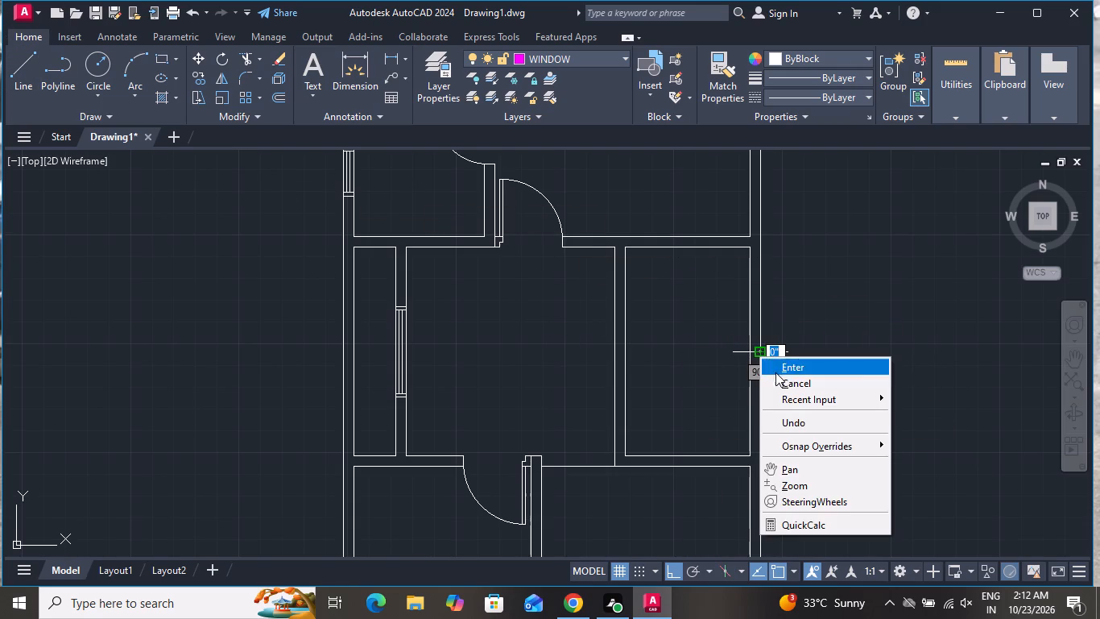
# Offset the cross line in the middle-right room's right wall by 2' upward and downward.
pyautogui.write('O 2')
pyautogui.press("'")
pyautogui.press('Return')
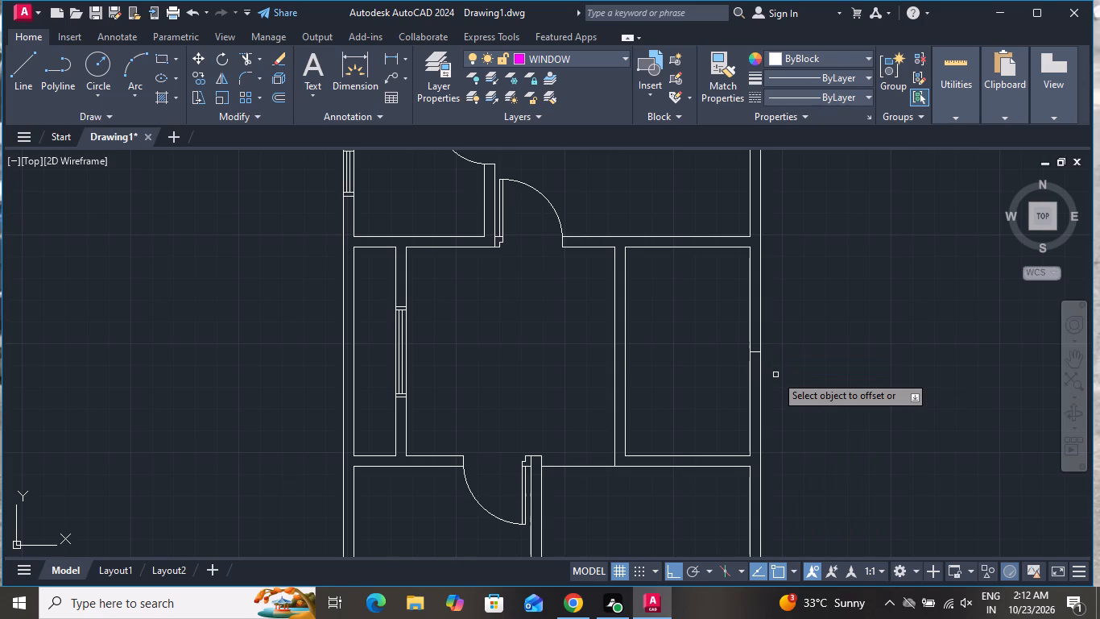
pyautogui.scroll(3, 764, 361)
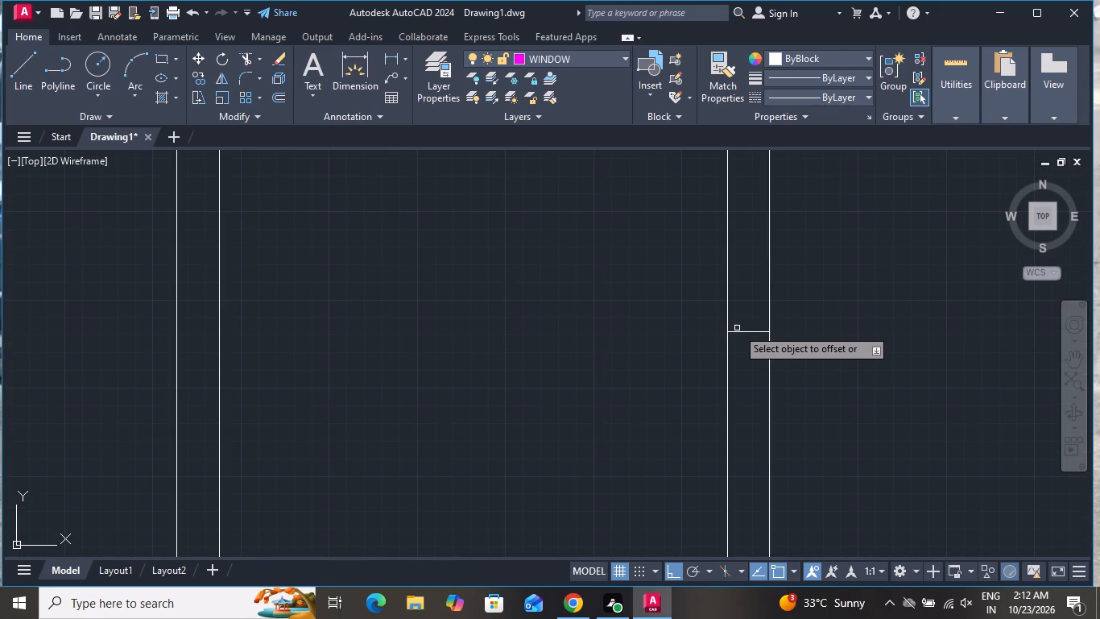
pyautogui.click(739, 334)
pyautogui.click(742, 274)
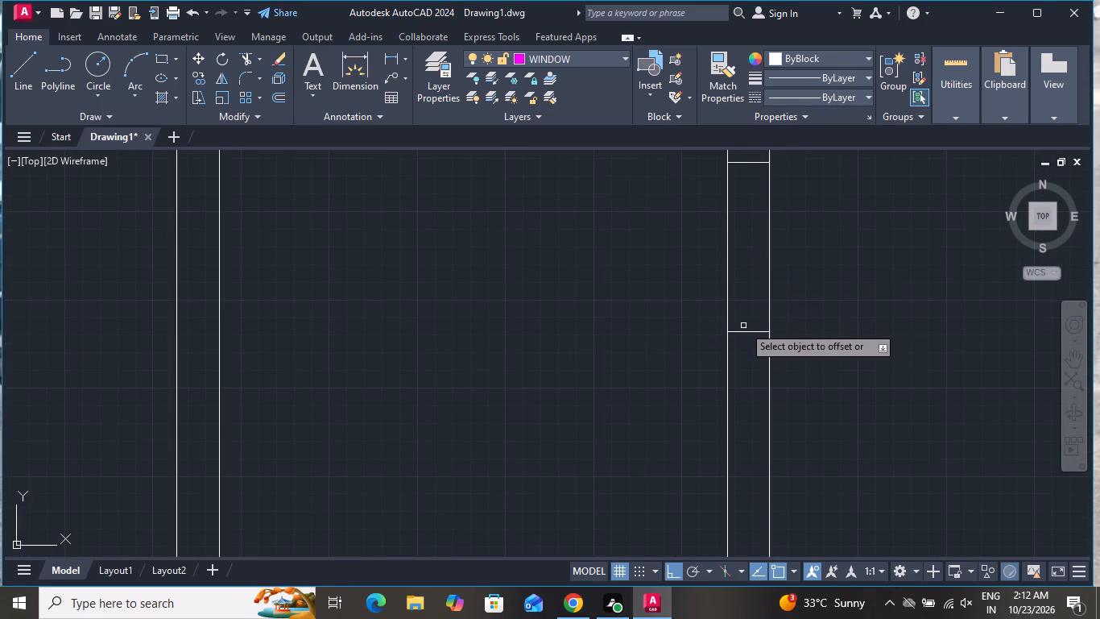
pyautogui.click(744, 330)
pyautogui.click(754, 395)
pyautogui.scroll(-2, 826, 312)
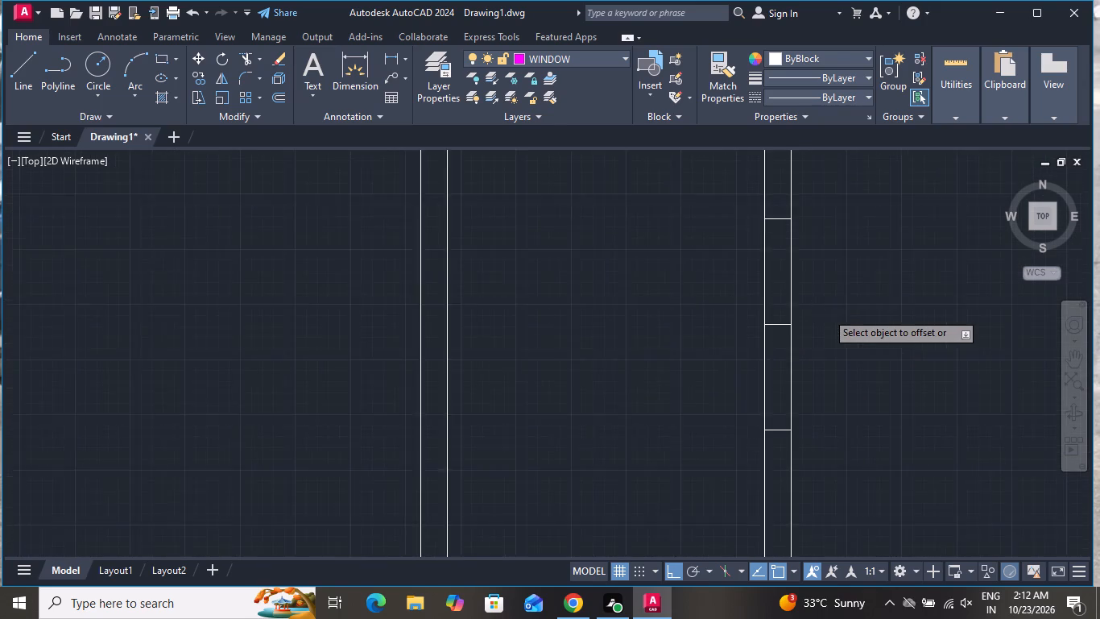
pyautogui.rightClick(828, 309)
pyautogui.click(854, 330)
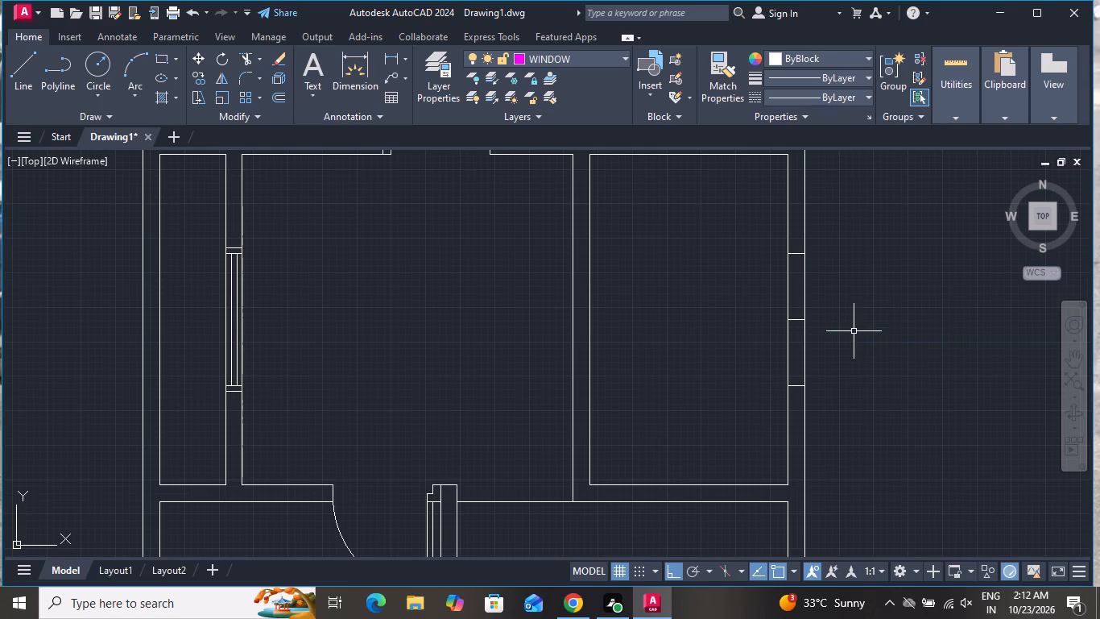
# Offset the two outer cross lines of the middle-right room's right-wall window outward by 2".
pyautogui.write('O')
pyautogui.press('space')
pyautogui.press('2')
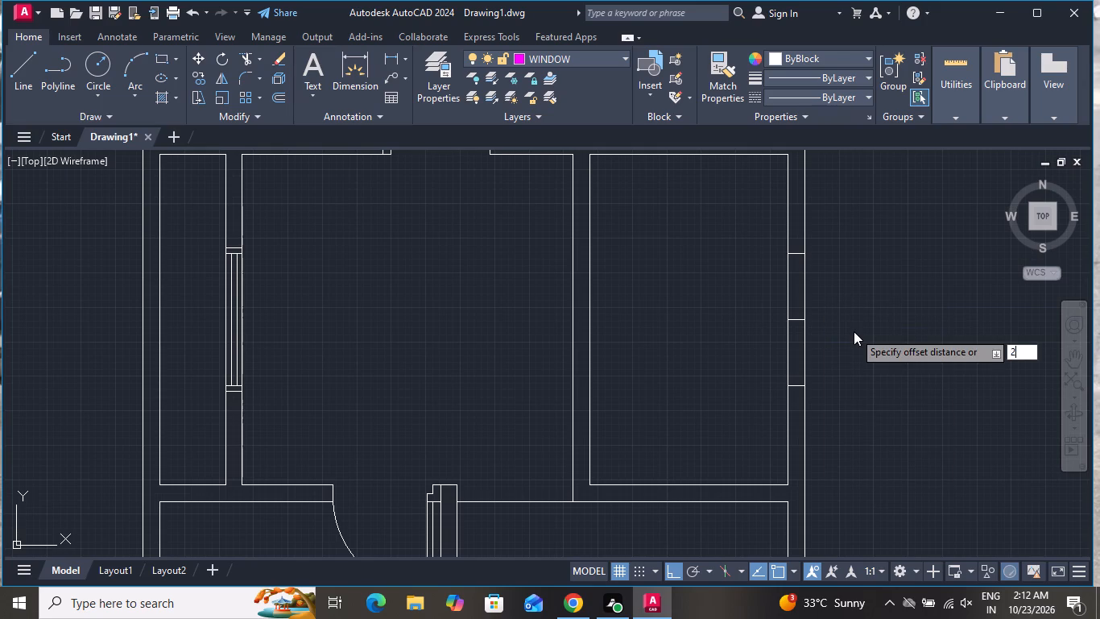
pyautogui.hotkey('shift', '"')
pyautogui.press('Return')
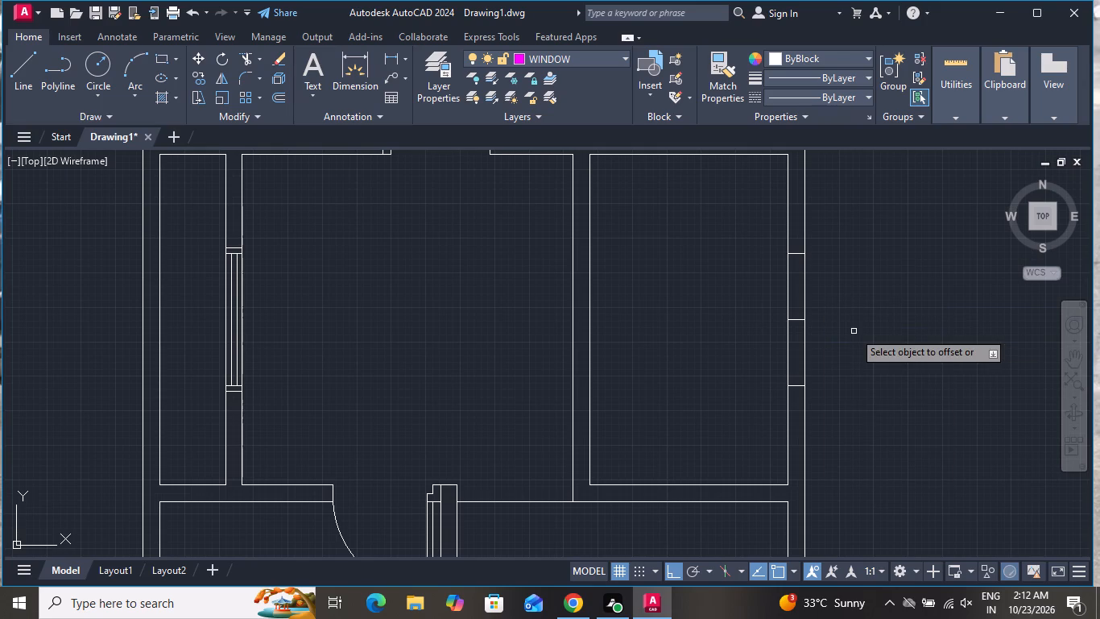
pyautogui.scroll(2, 808, 248)
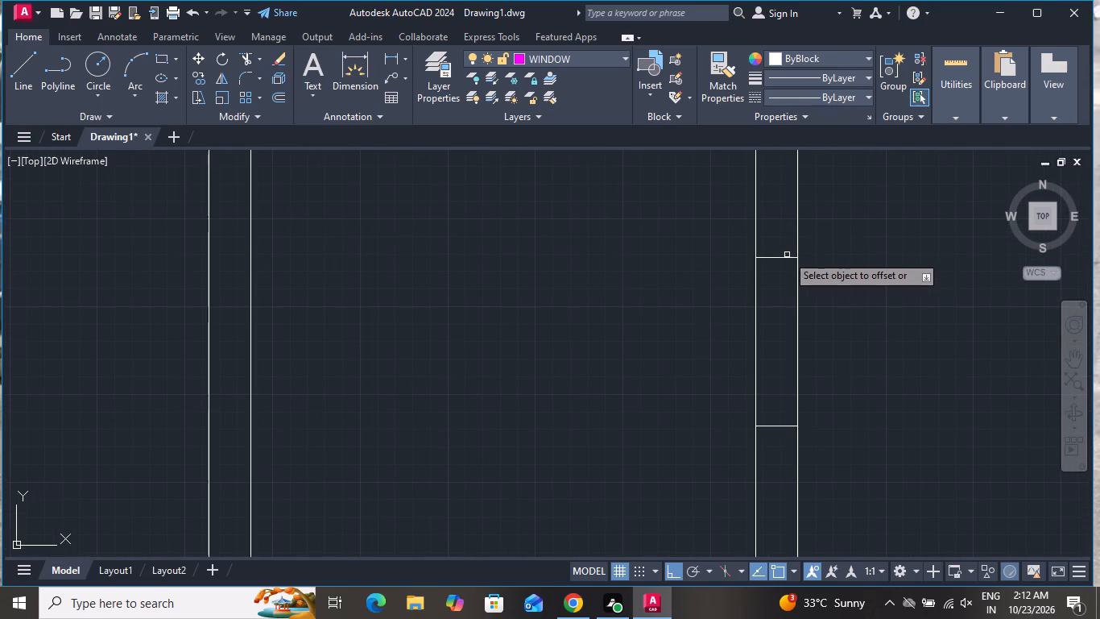
pyautogui.click(780, 255)
pyautogui.click(780, 216)
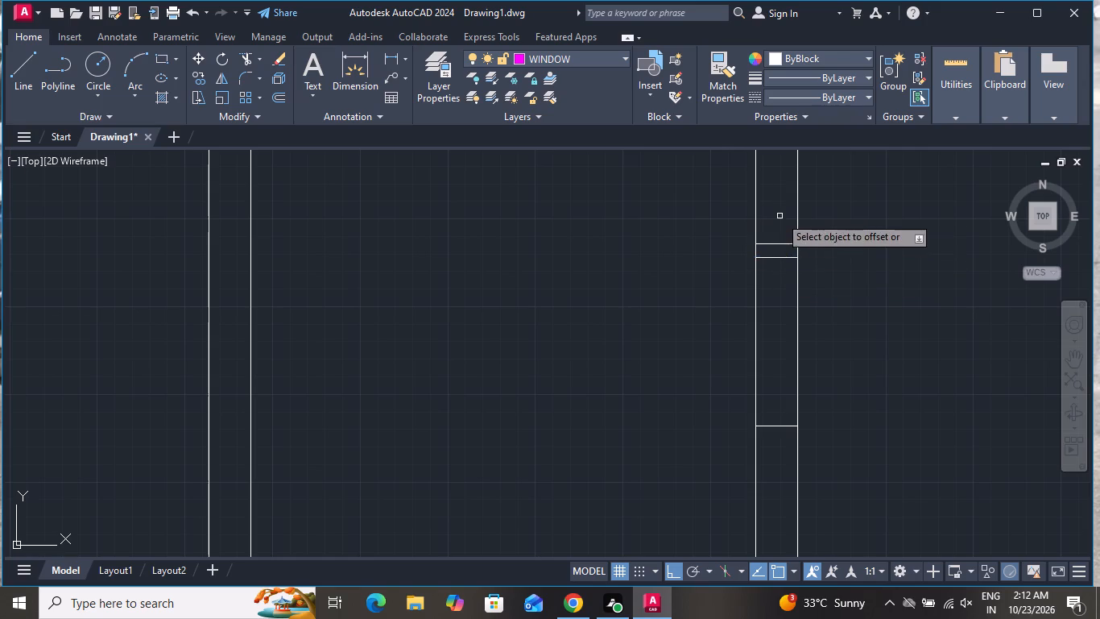
pyautogui.scroll(-2, 802, 245)
pyautogui.scroll(2, 794, 387)
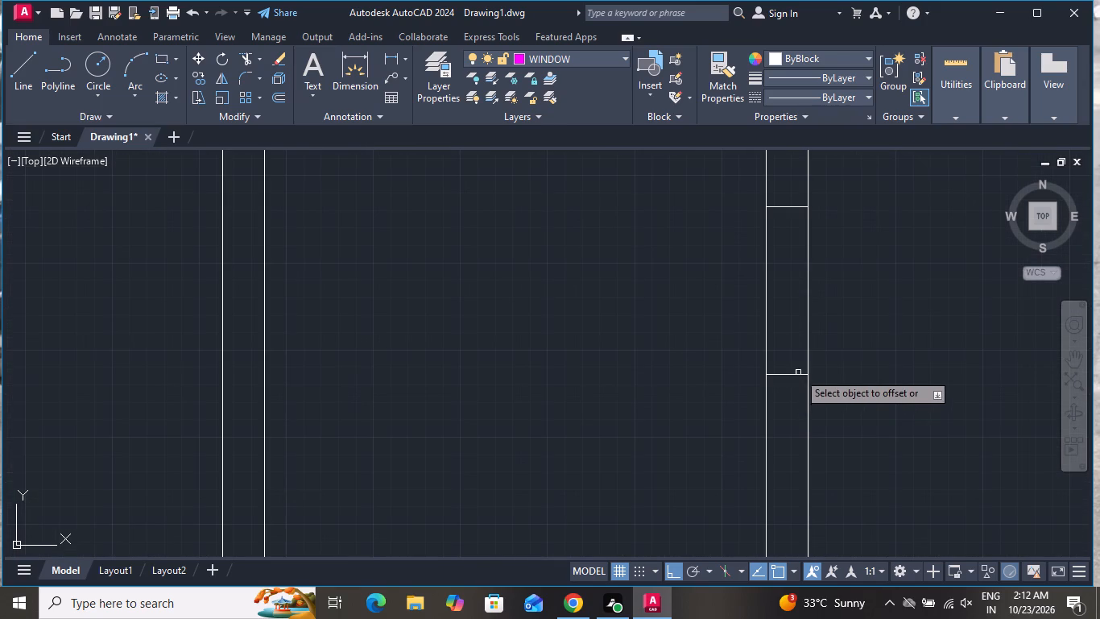
pyautogui.click(798, 372)
pyautogui.click(794, 376)
pyautogui.click(796, 401)
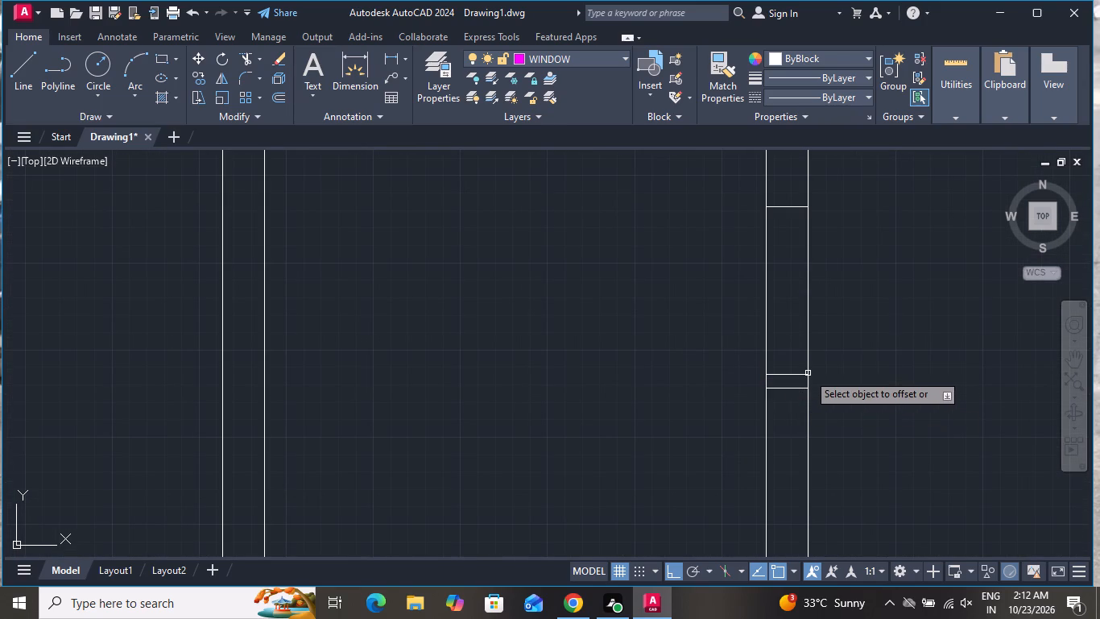
pyautogui.rightClick(834, 331)
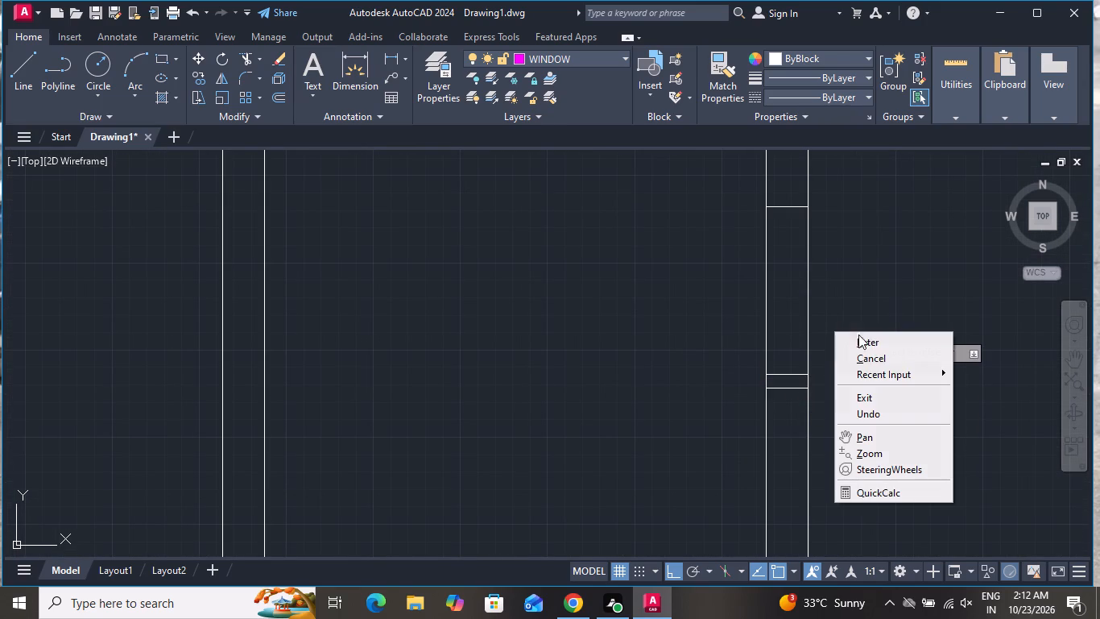
pyautogui.click(864, 350)
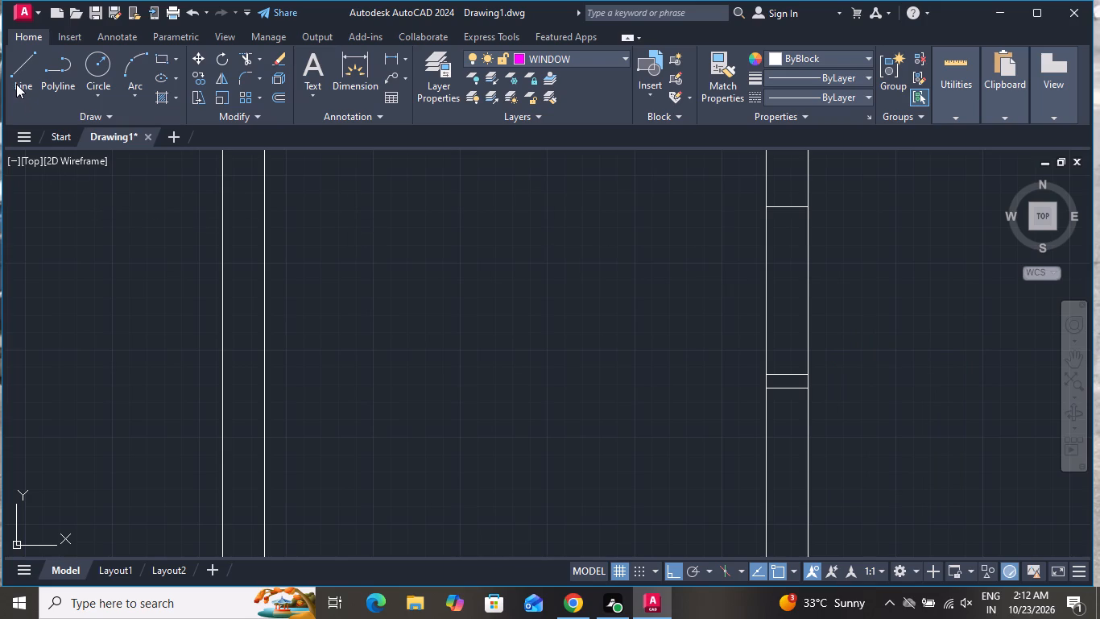
# Draw a vertical centre line between the midpoints of the two inner end lines of the middle-right room's right-wall window.
pyautogui.click(16, 80)
pyautogui.scroll(-2, 489, 378)
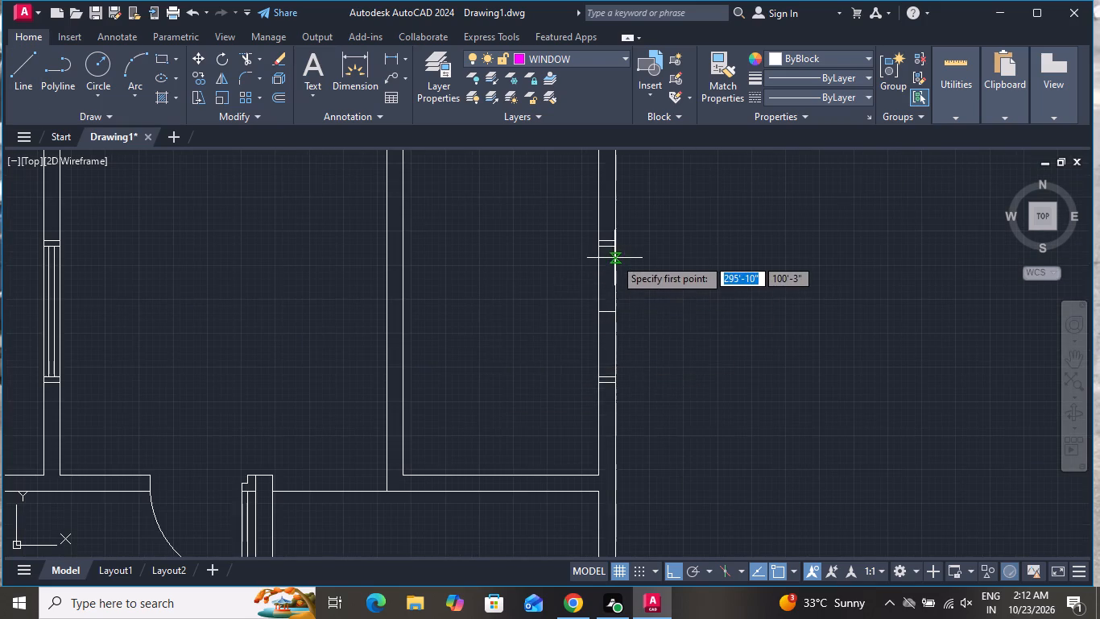
pyautogui.scroll(3, 610, 250)
pyautogui.click(595, 239)
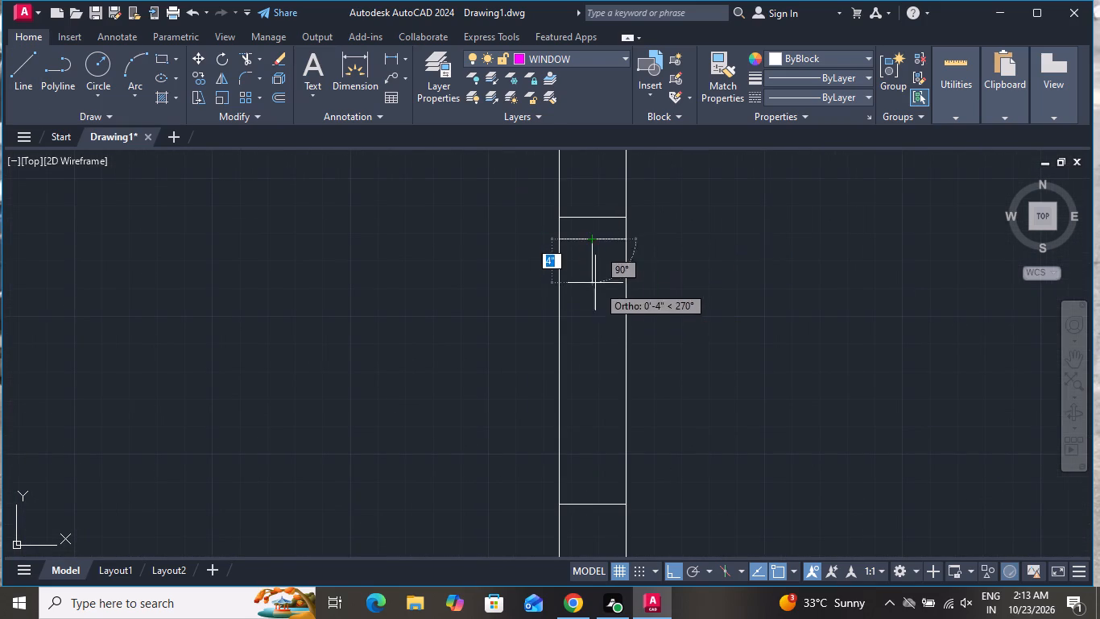
pyautogui.scroll(-3, 595, 283)
pyautogui.scroll(4, 597, 418)
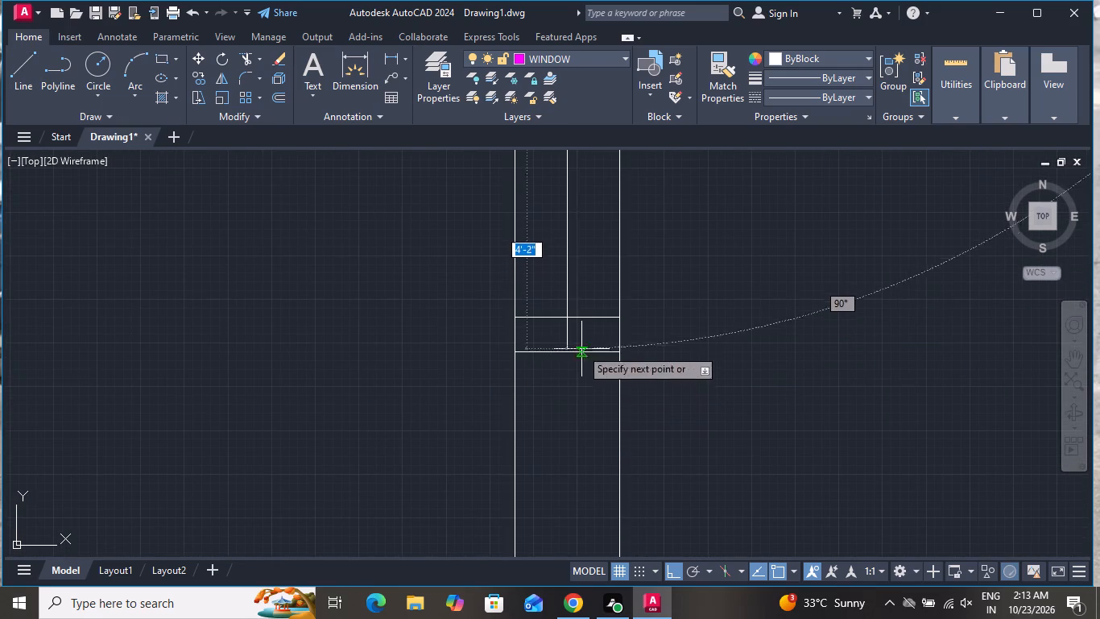
pyautogui.click(563, 315)
pyautogui.rightClick(563, 315)
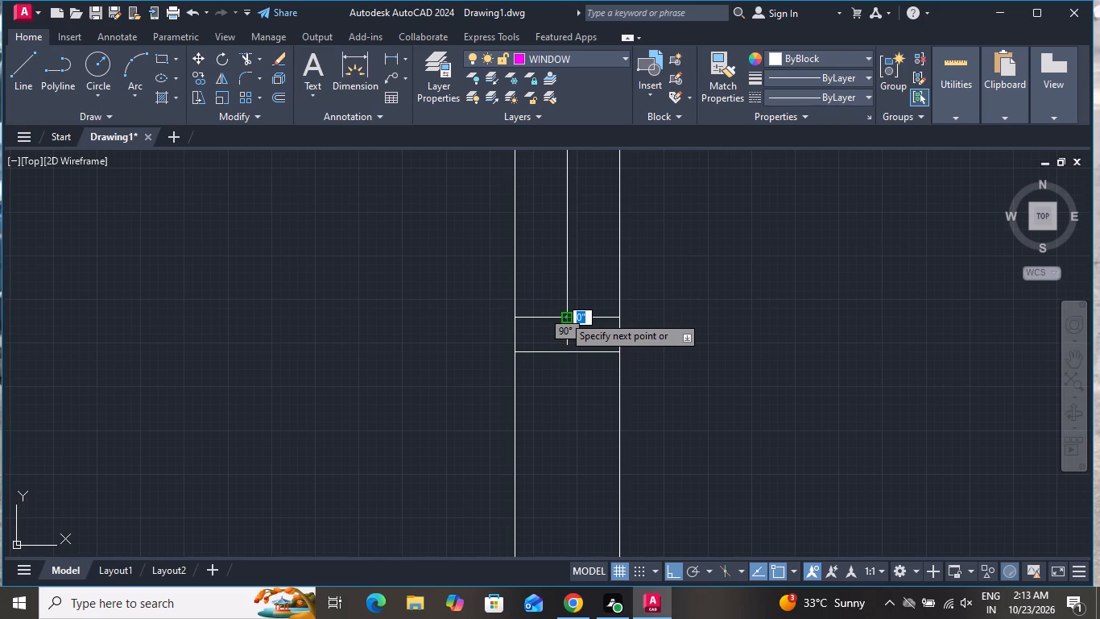
pyautogui.click(585, 343)
pyautogui.scroll(-2, 613, 420)
pyautogui.scroll(-1, 618, 318)
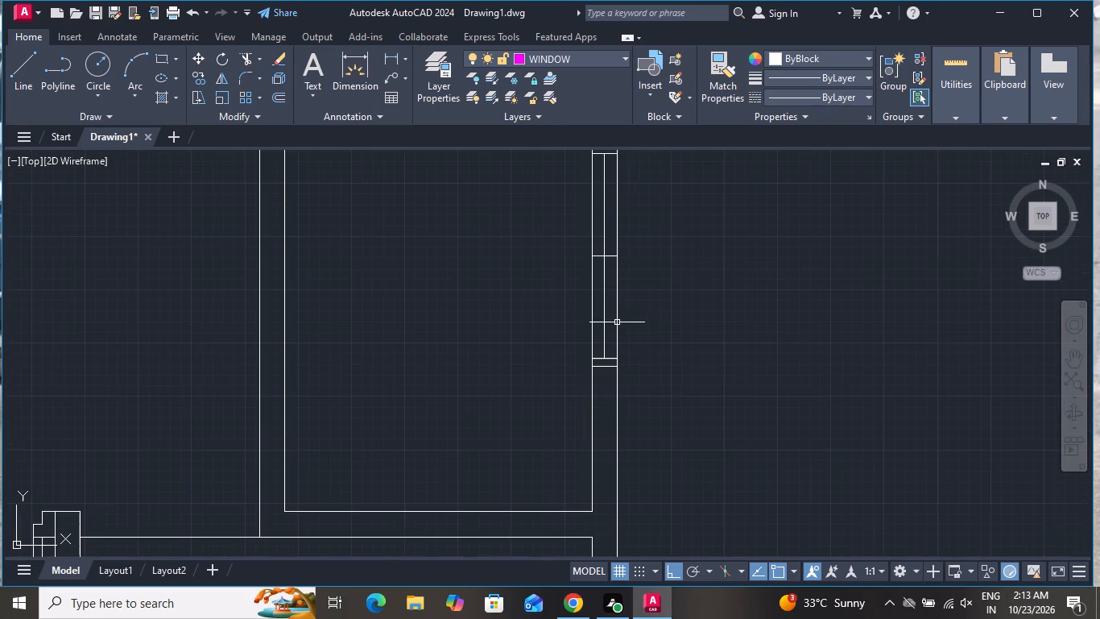
pyautogui.scroll(-1, 610, 230)
pyautogui.scroll(1, 626, 197)
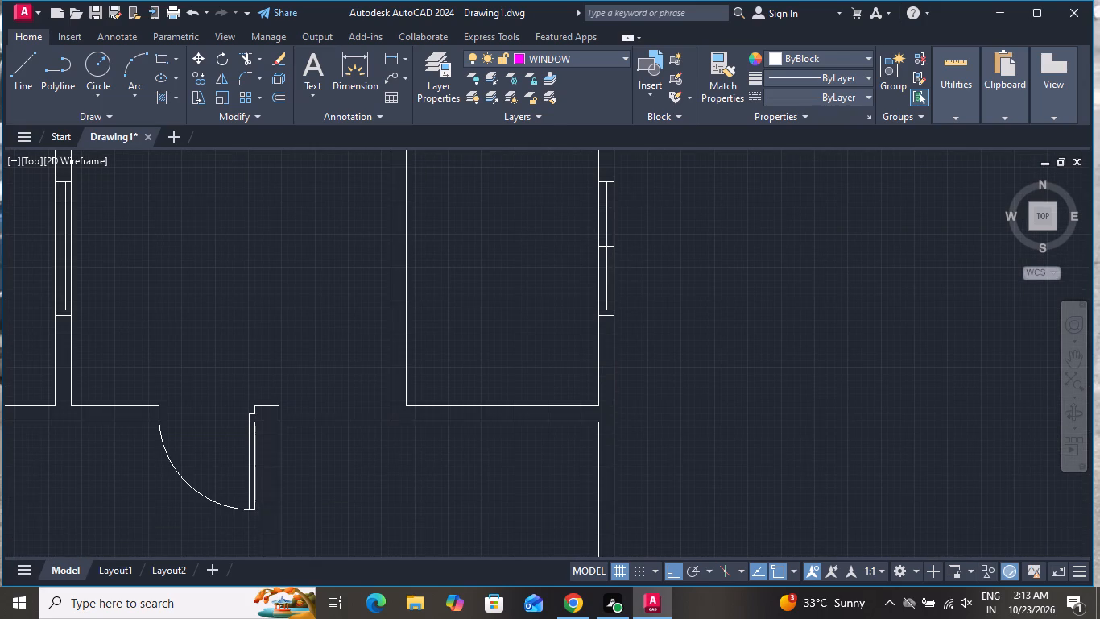
# Offset the centre line of the middle-right room's right-wall window by 1" to both sides.
pyautogui.write('O 1')
pyautogui.hotkey('shift', '"')
pyautogui.press('Return')
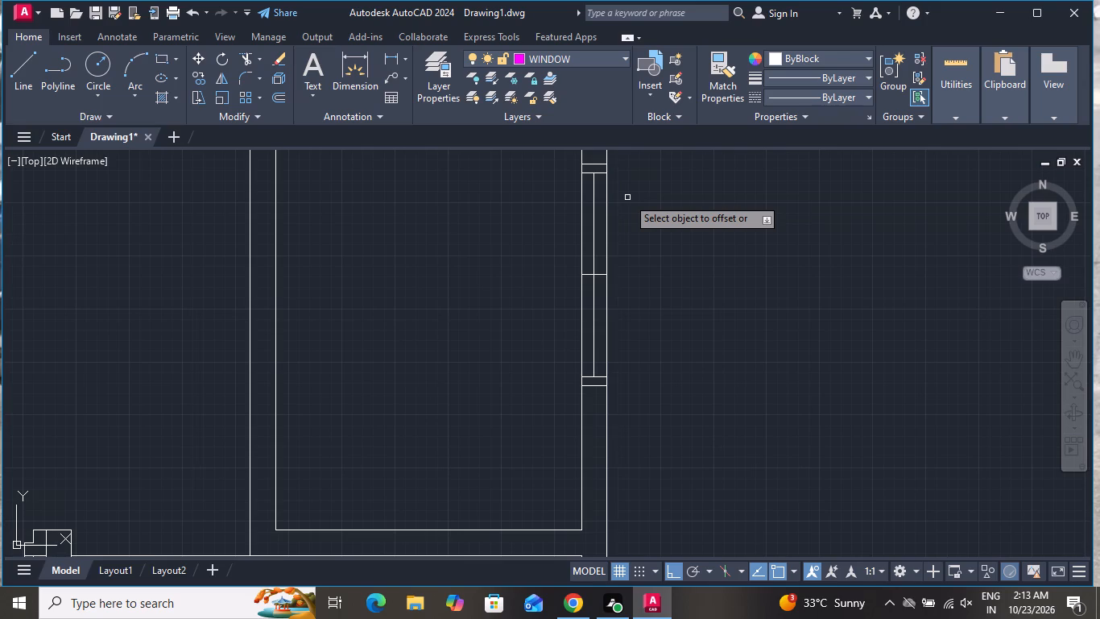
pyautogui.click(595, 214)
pyautogui.click(557, 219)
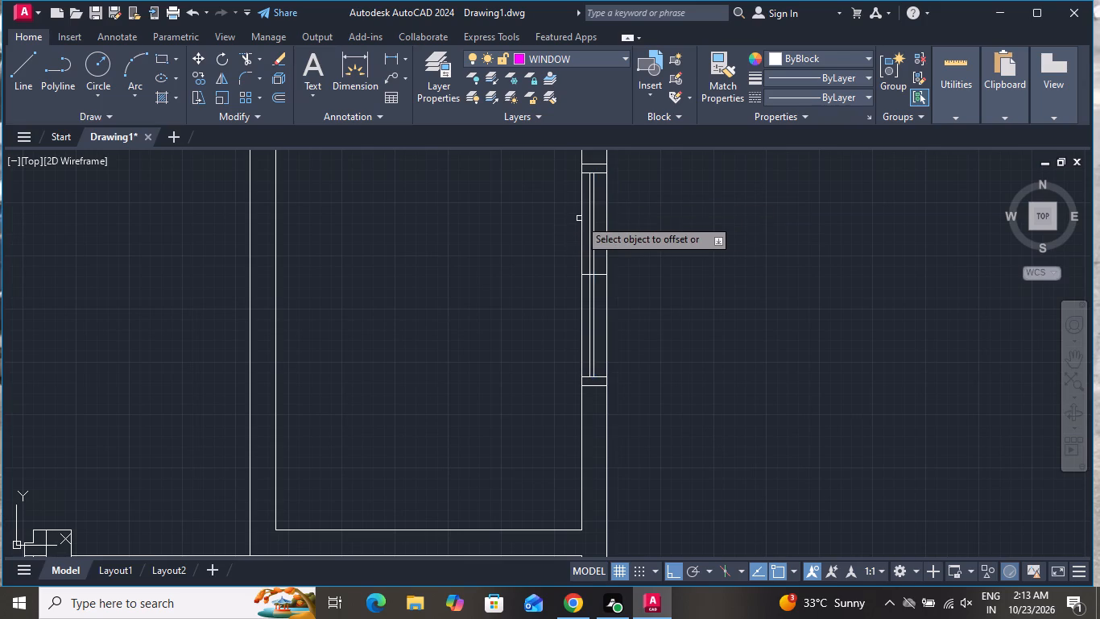
pyautogui.scroll(2, 595, 214)
pyautogui.click(585, 227)
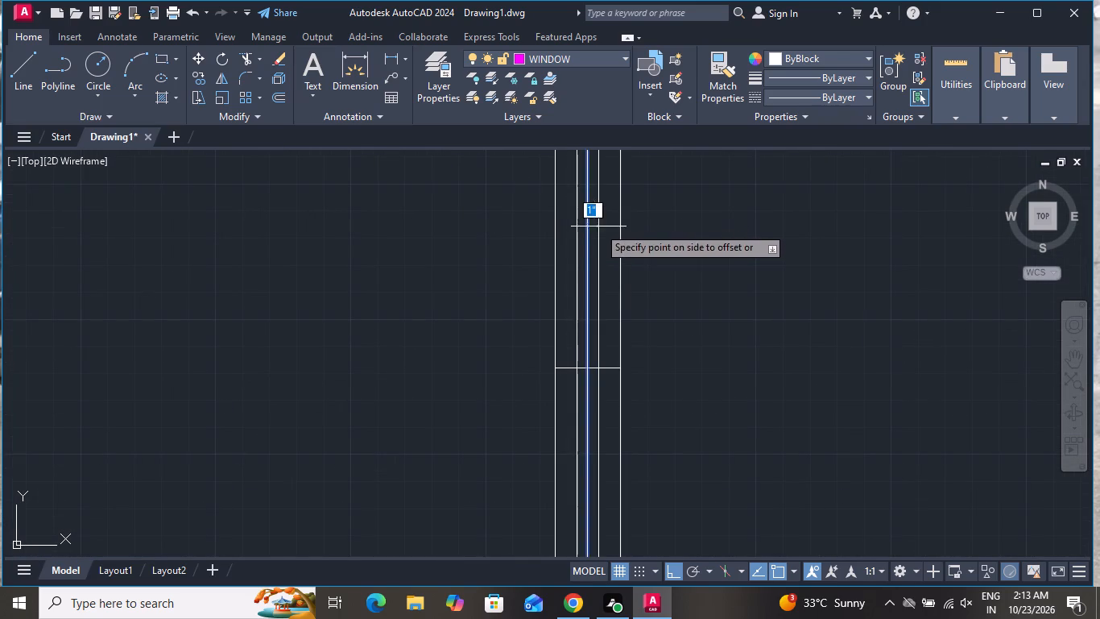
pyautogui.click(598, 226)
pyautogui.rightClick(604, 262)
pyautogui.click(615, 285)
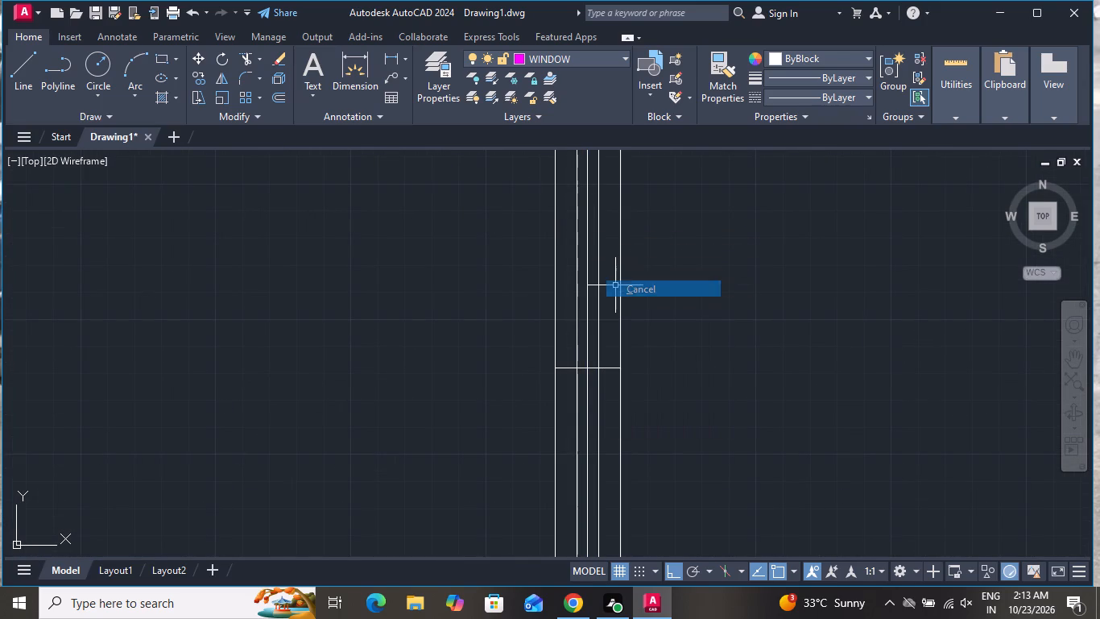
# Delete the vertical centre line and the middle cross line of the middle-right room's right-wall window.
pyautogui.scroll(4, 593, 368)
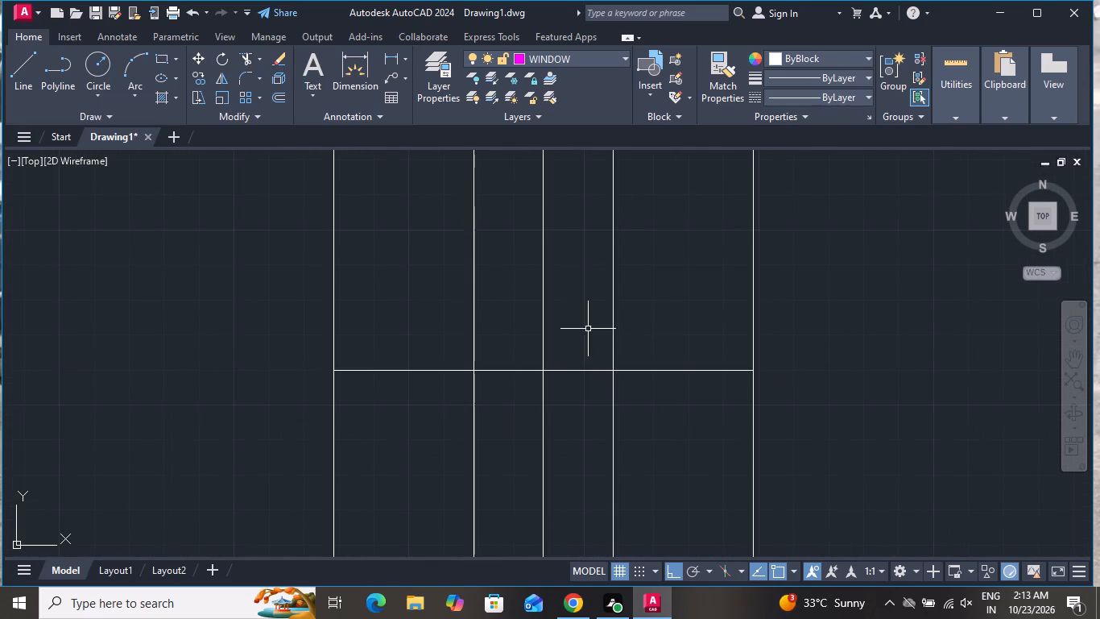
pyautogui.click(588, 329)
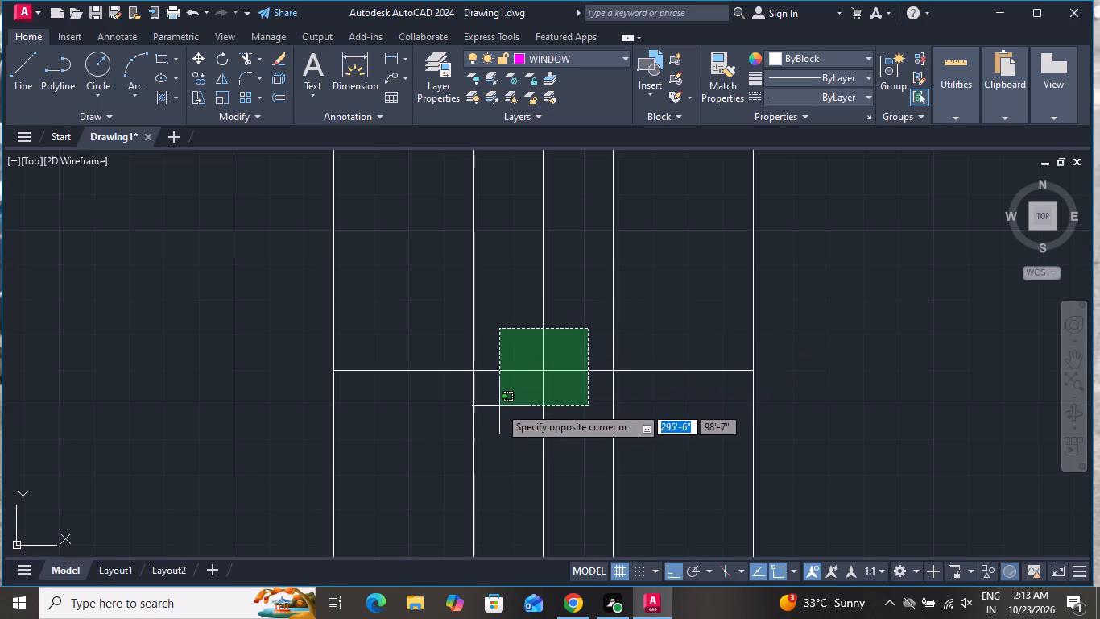
pyautogui.click(500, 409)
pyautogui.press('Delete')
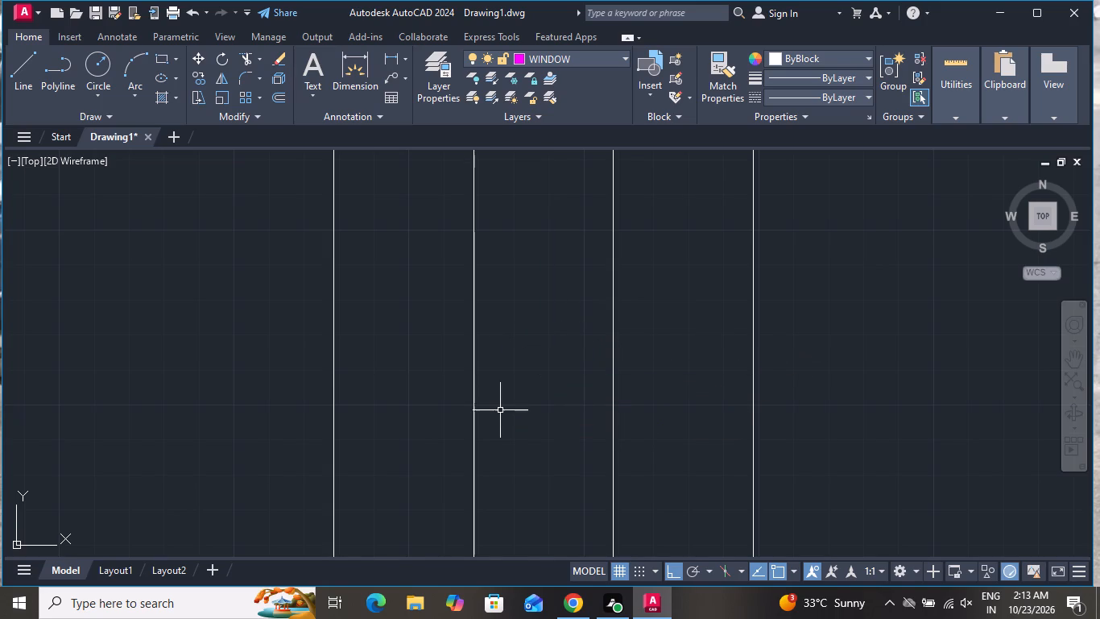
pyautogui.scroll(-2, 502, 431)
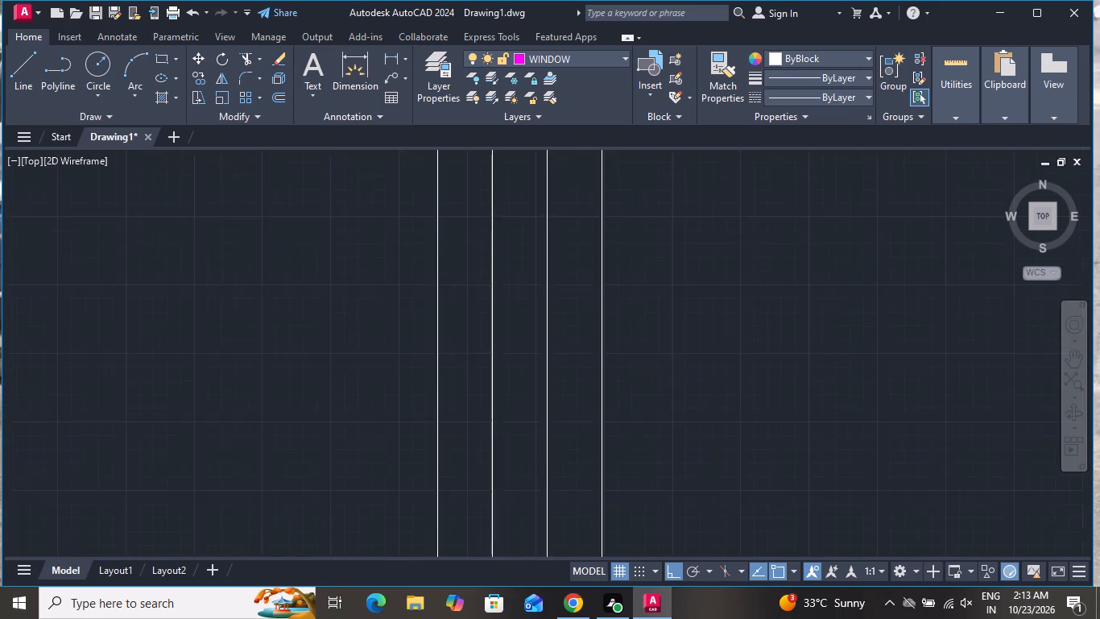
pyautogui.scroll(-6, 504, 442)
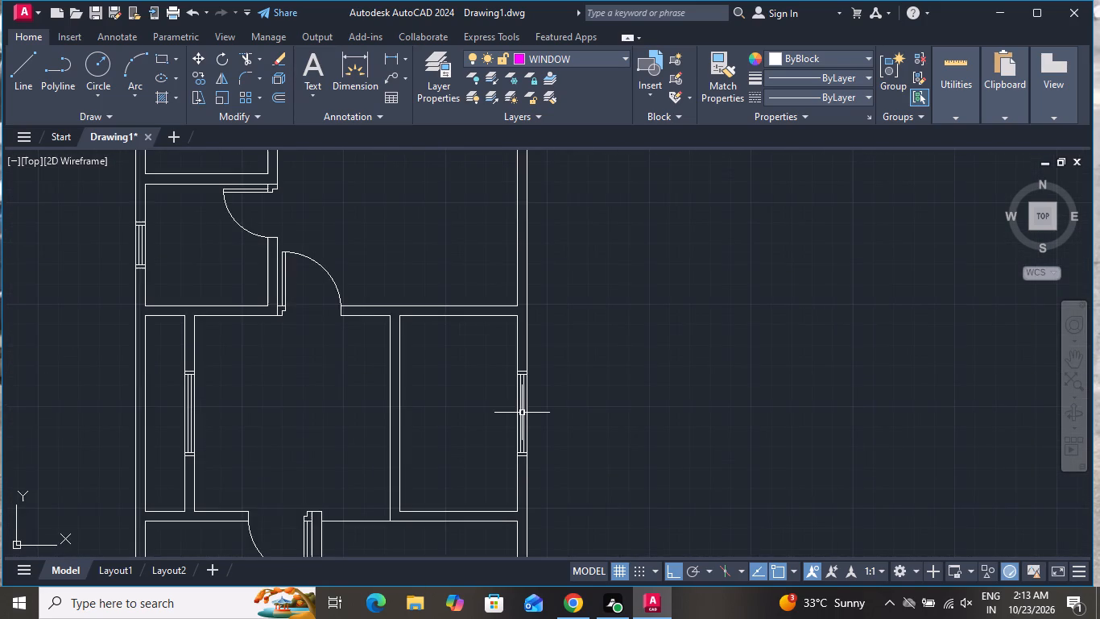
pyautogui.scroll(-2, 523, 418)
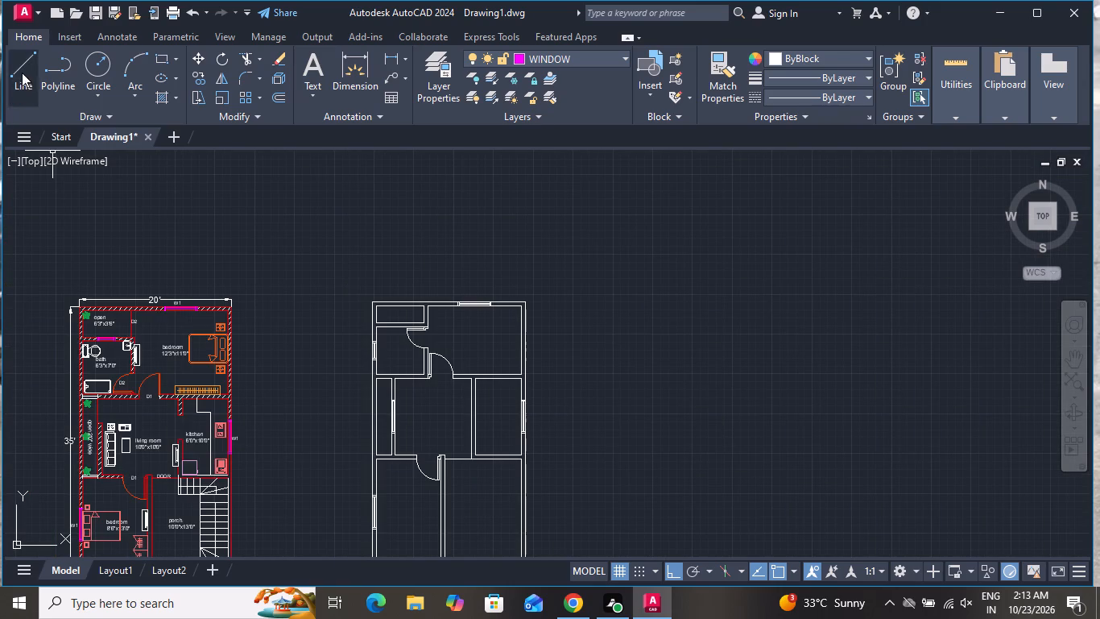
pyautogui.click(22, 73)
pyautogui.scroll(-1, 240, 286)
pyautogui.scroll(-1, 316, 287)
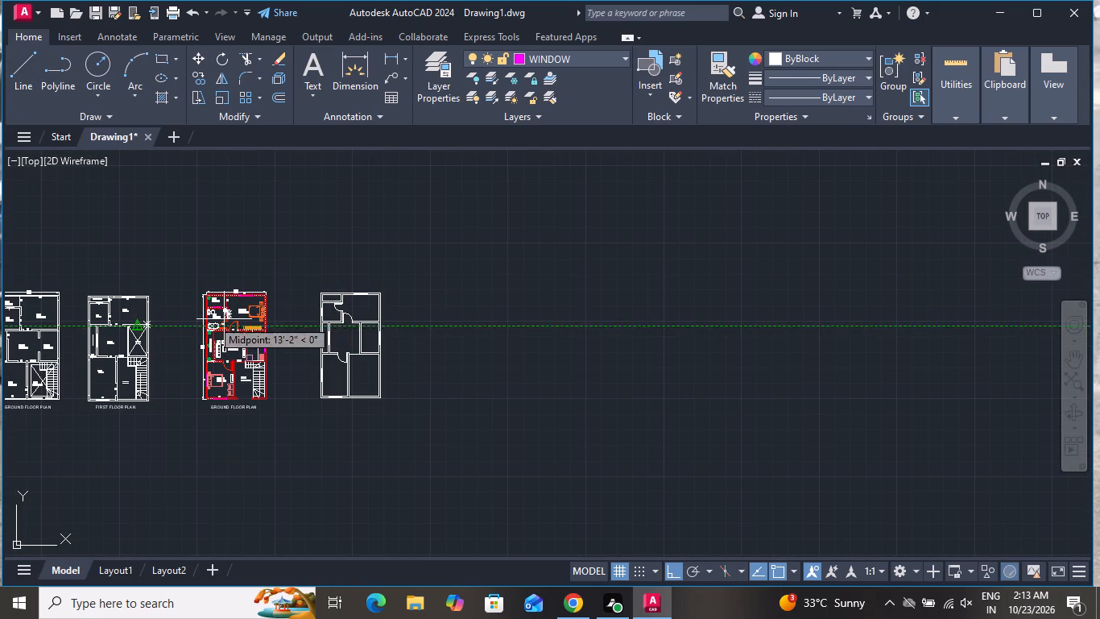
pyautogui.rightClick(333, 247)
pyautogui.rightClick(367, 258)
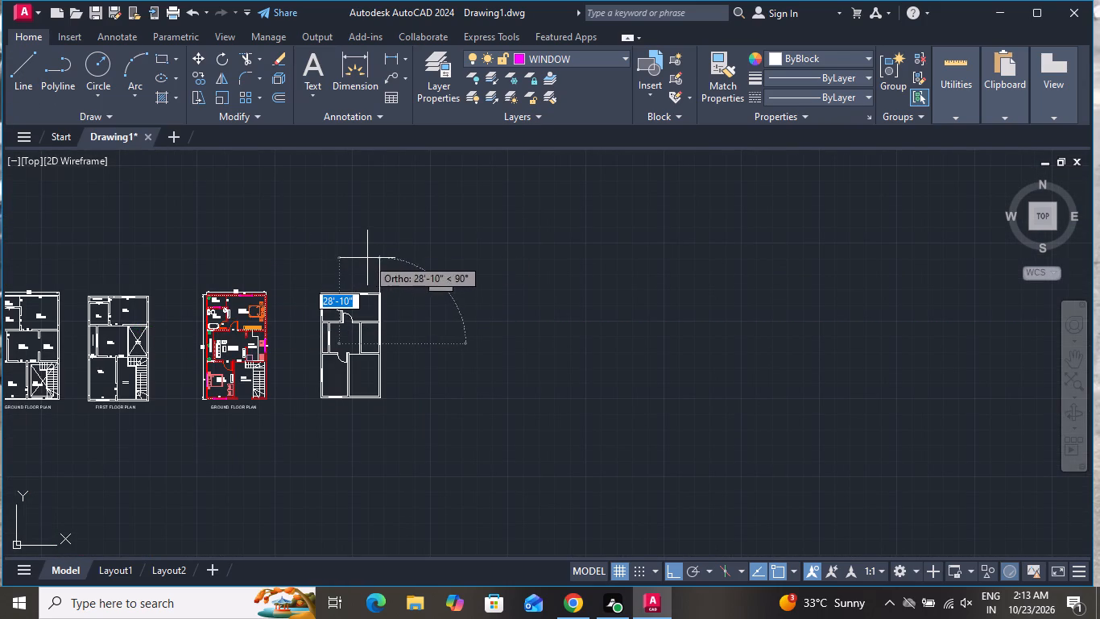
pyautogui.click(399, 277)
# Select the whole new plan and change the DOOR layer's colour to blue, index colour 160.
pyautogui.click(445, 246)
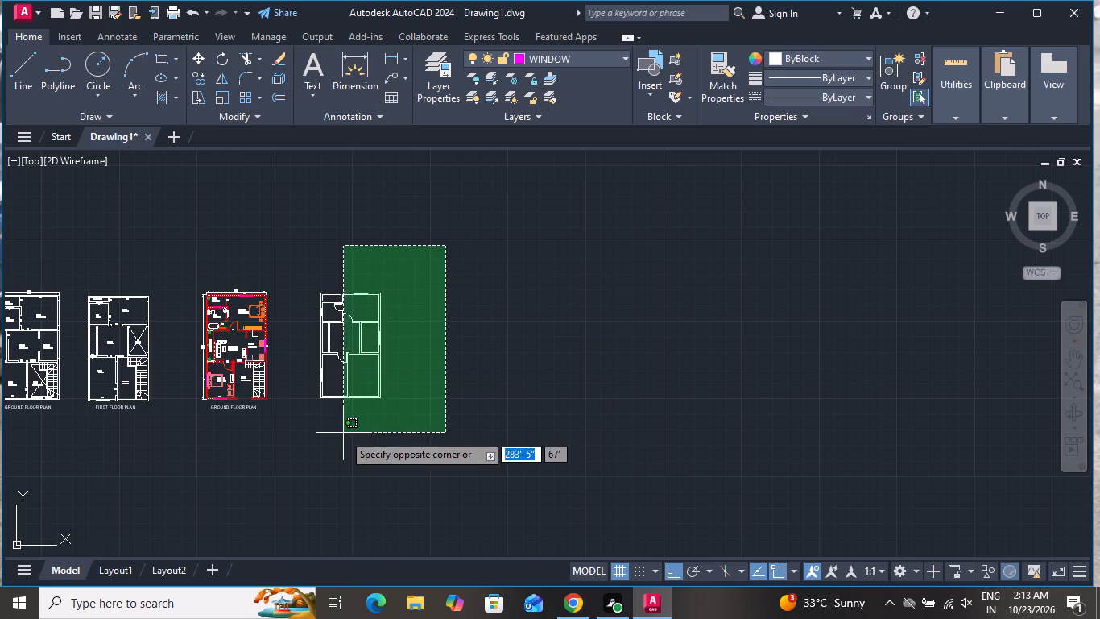
pyautogui.click(308, 438)
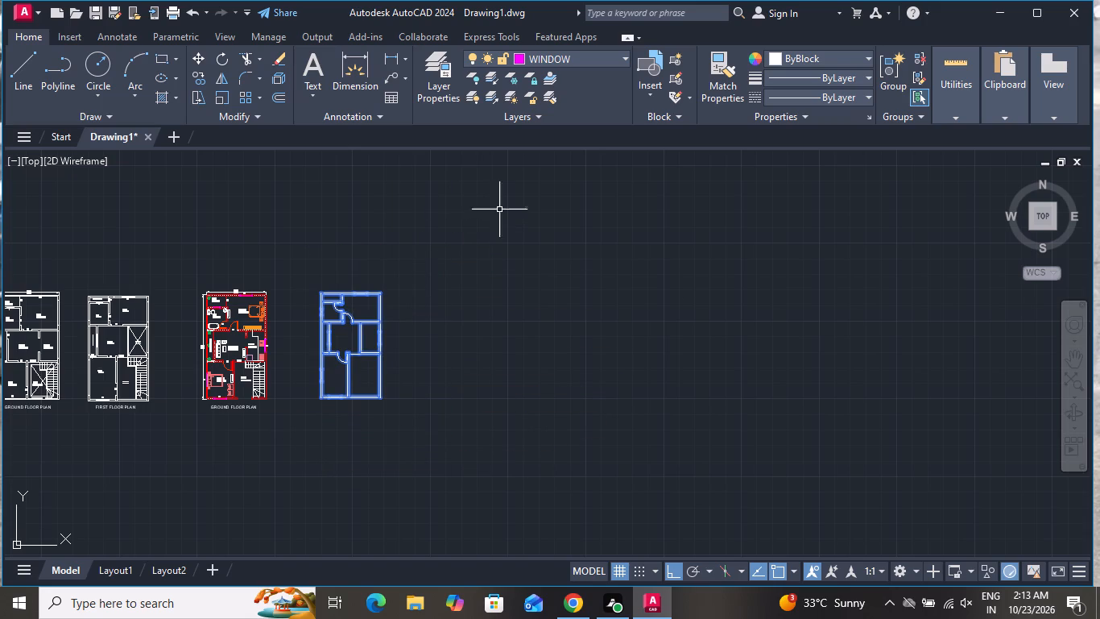
pyautogui.click(613, 60)
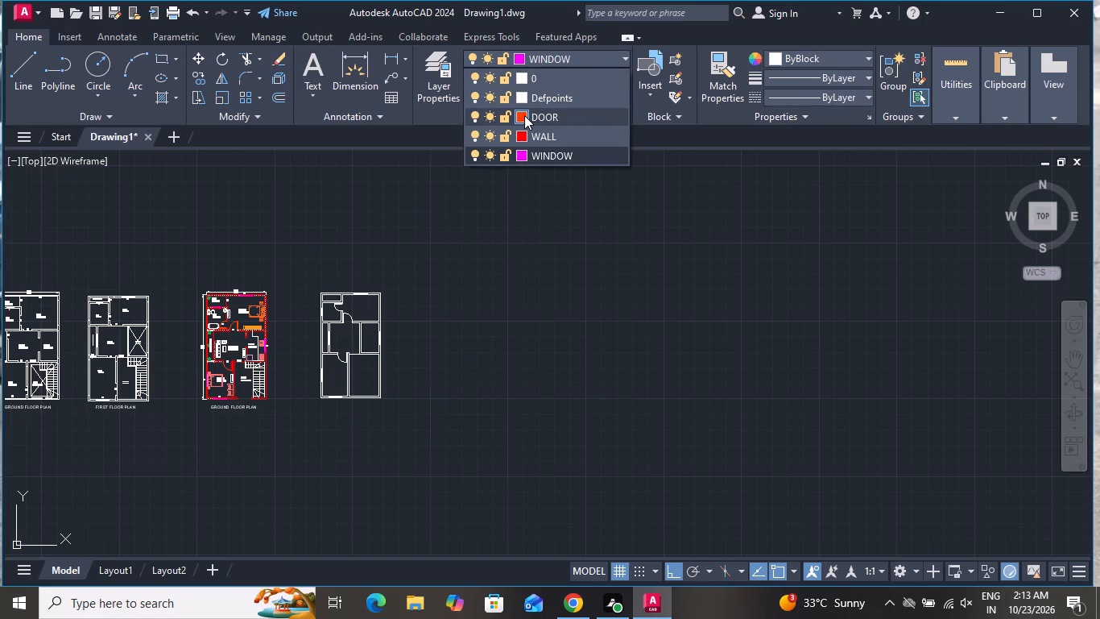
pyautogui.click(523, 114)
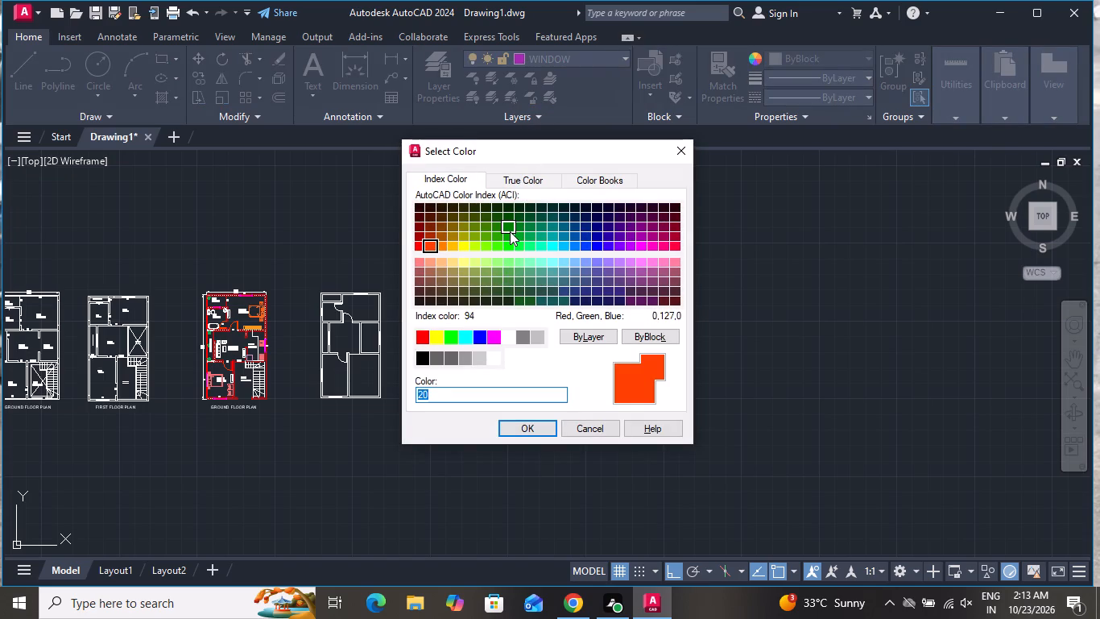
pyautogui.click(582, 248)
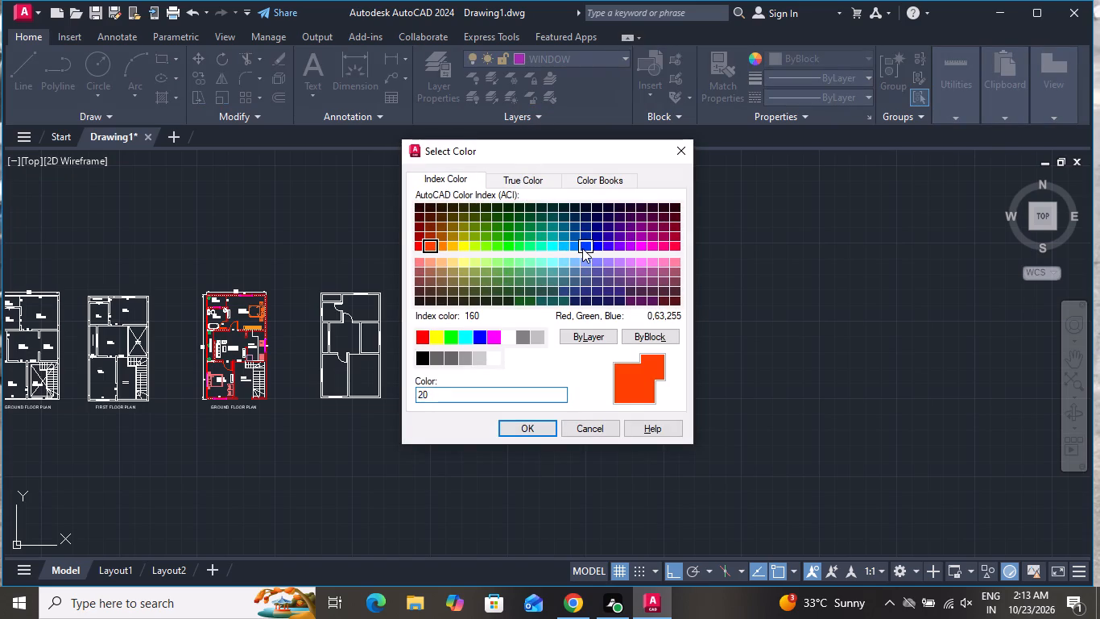
pyautogui.click(542, 430)
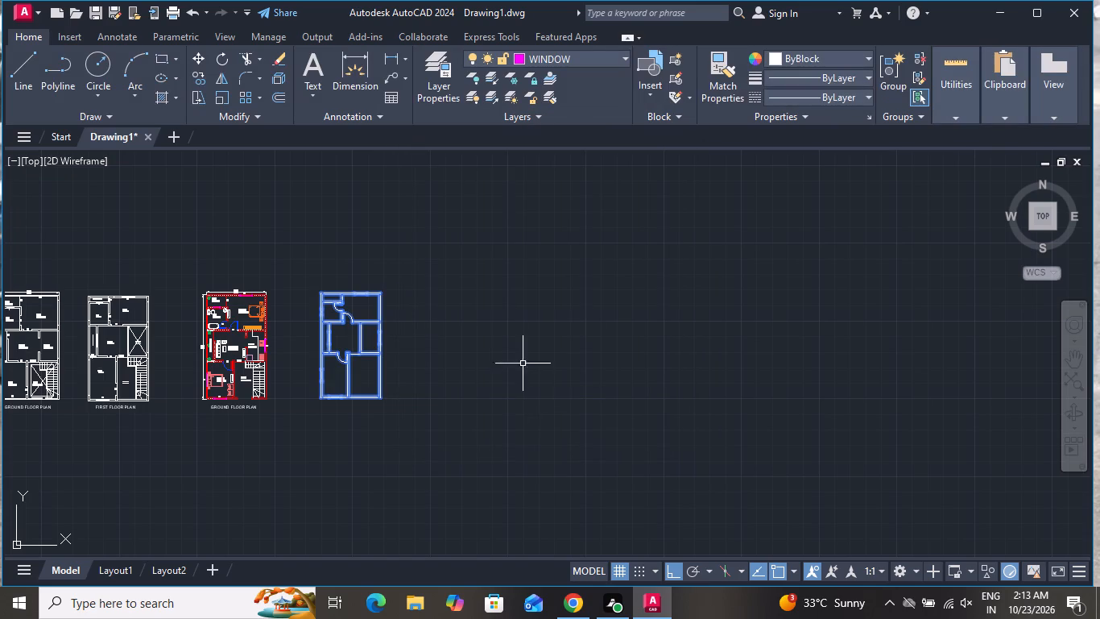
# Change the WALL layer's colour to green and clear the selection.
pyautogui.click(572, 60)
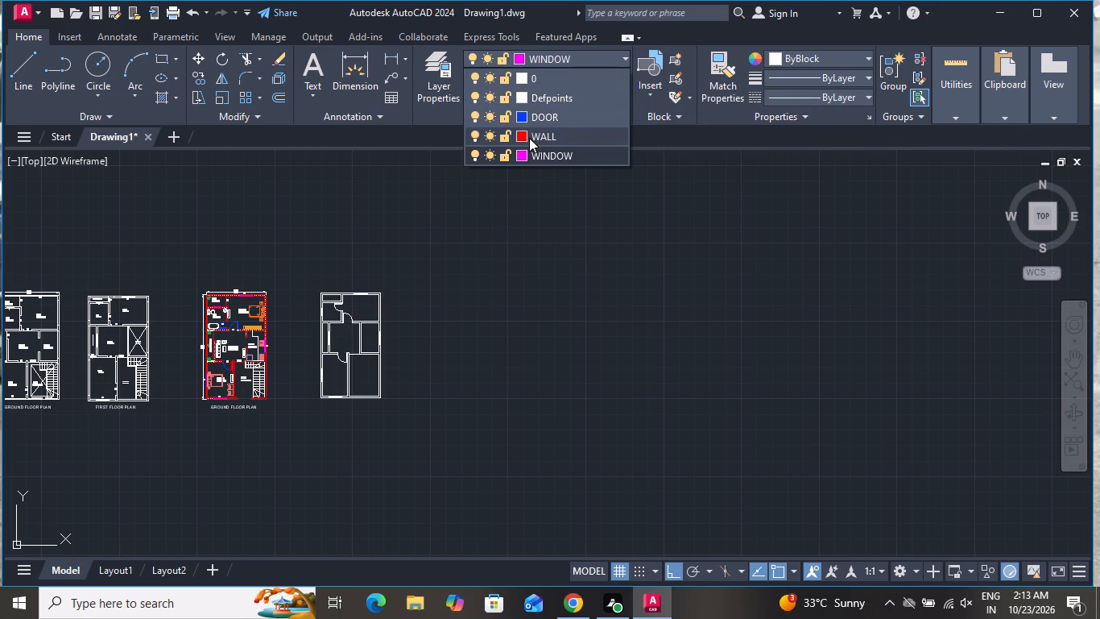
pyautogui.click(518, 131)
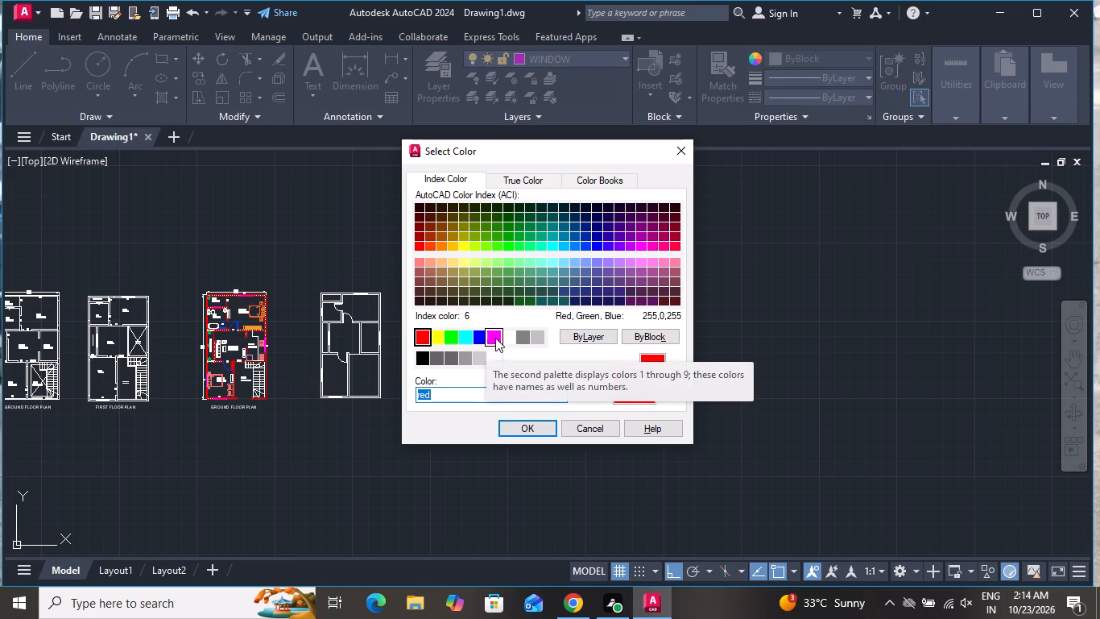
pyautogui.click(447, 337)
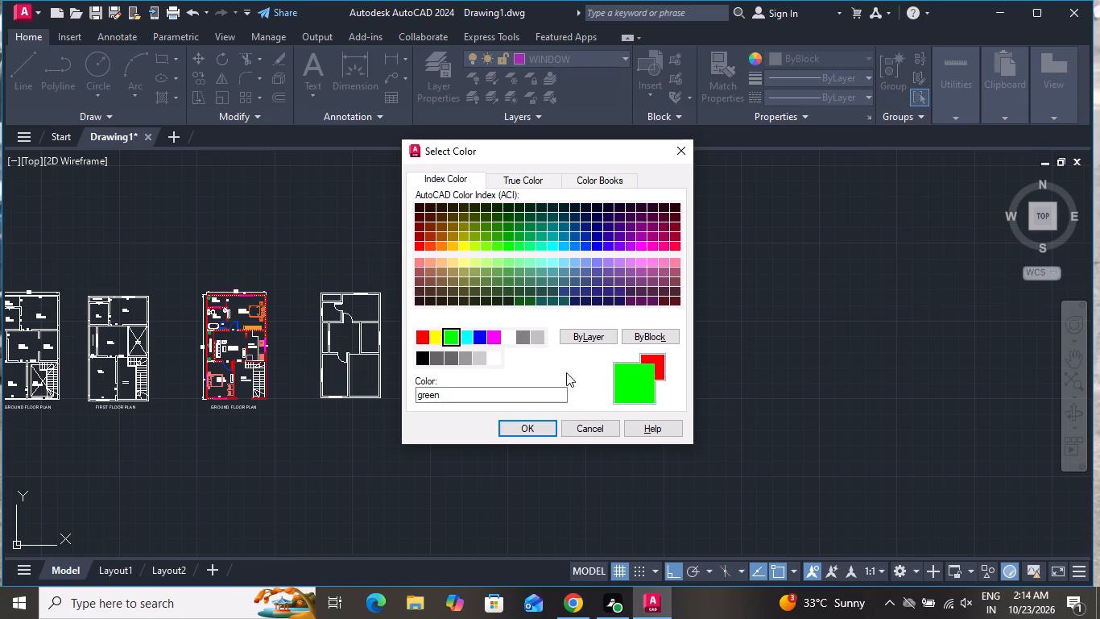
pyautogui.click(544, 430)
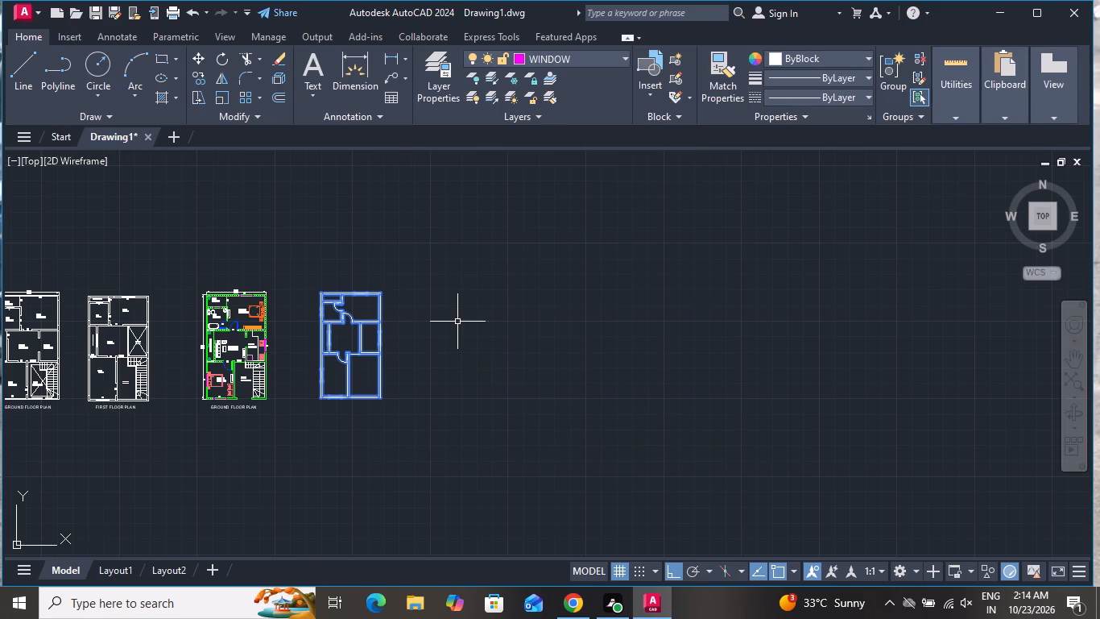
pyautogui.press('Escape')
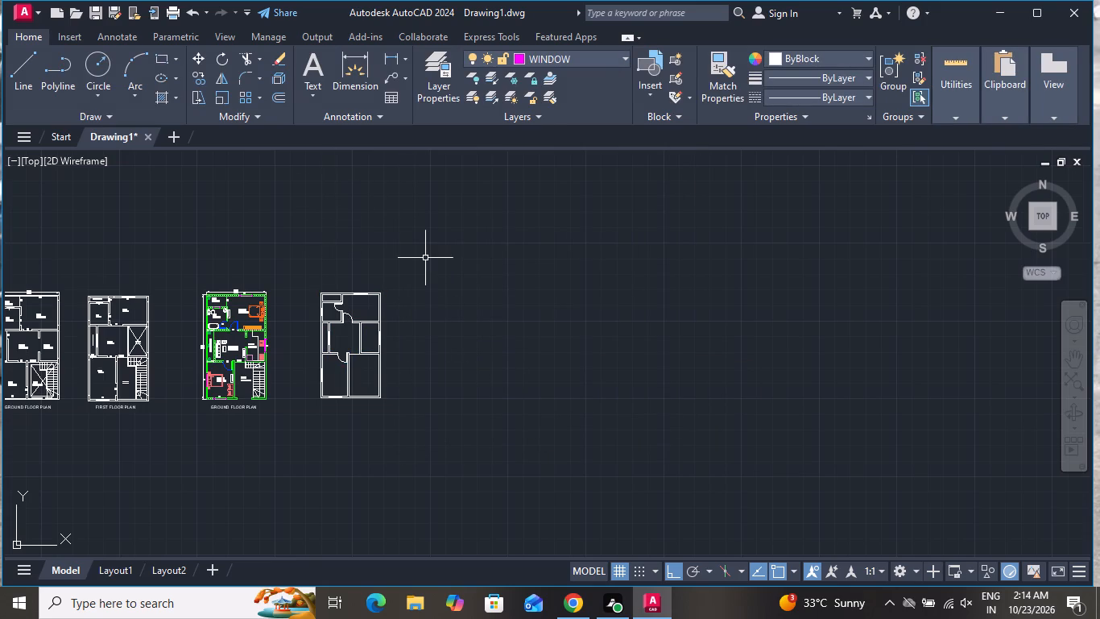
# Select the whole new plan beside the tagged ground floor plan and assign it to the WALL layer.
pyautogui.scroll(2, 170, 289)
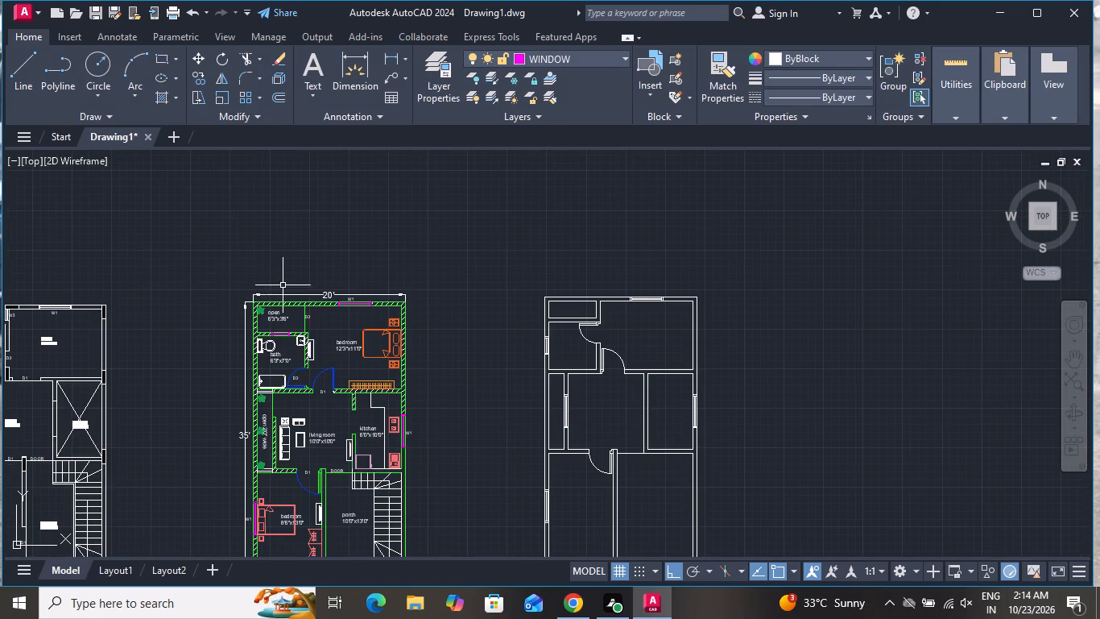
pyautogui.scroll(-1, 288, 281)
pyautogui.scroll(1, 266, 353)
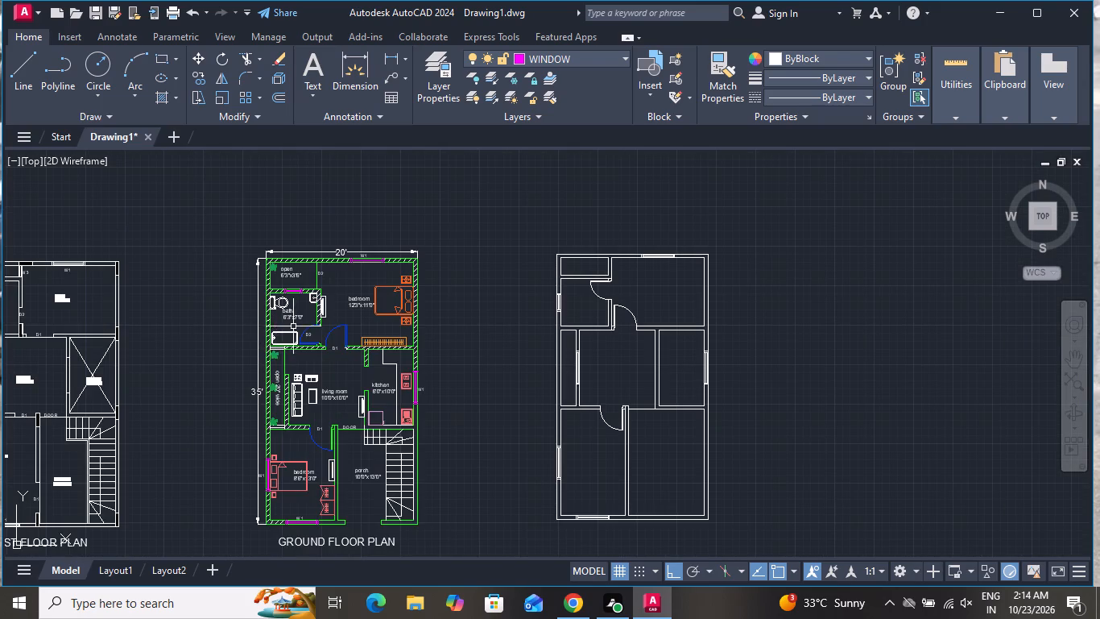
pyautogui.click(748, 226)
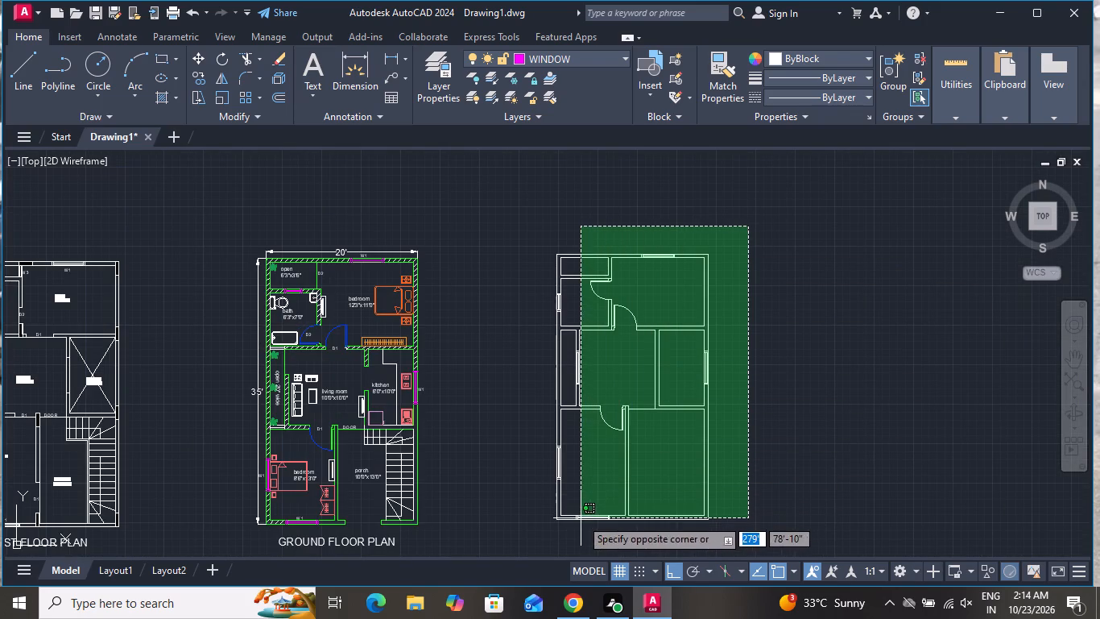
pyautogui.click(542, 550)
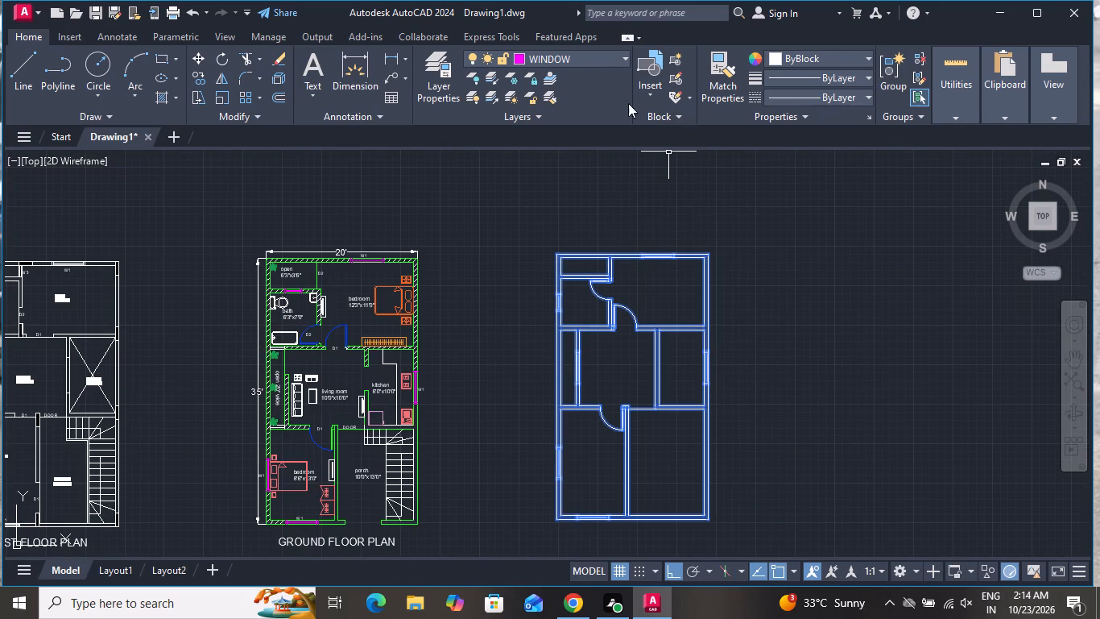
pyautogui.click(598, 63)
pyautogui.click(564, 130)
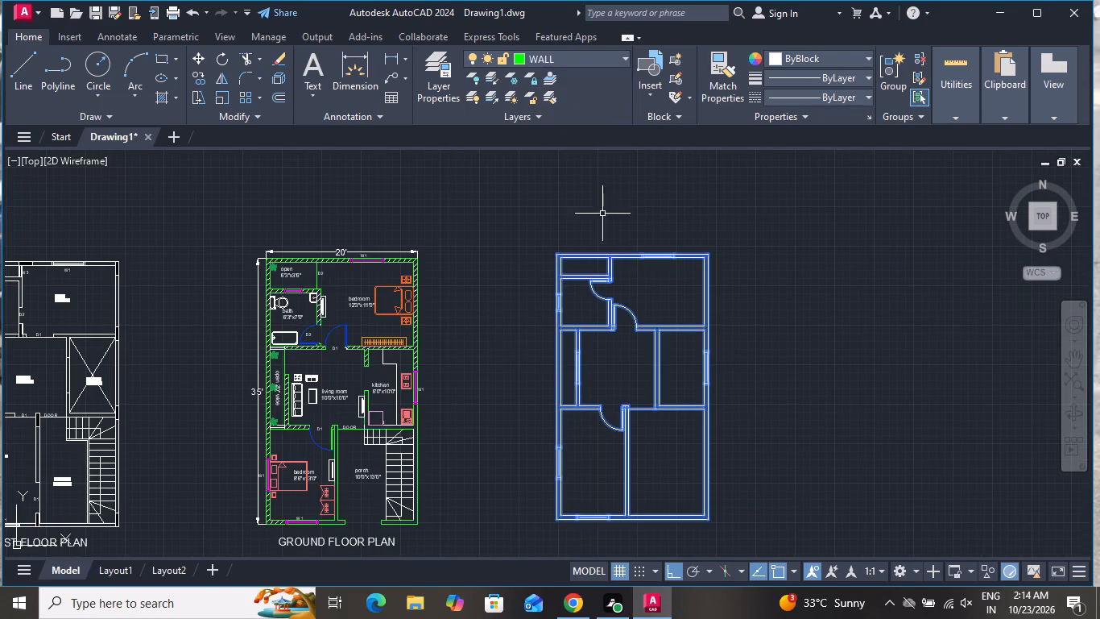
pyautogui.press('Escape')
# Reselect the whole new plan beside the tagged ground floor plan, assign it to the WALL layer and clear the selection.
pyautogui.click(719, 231)
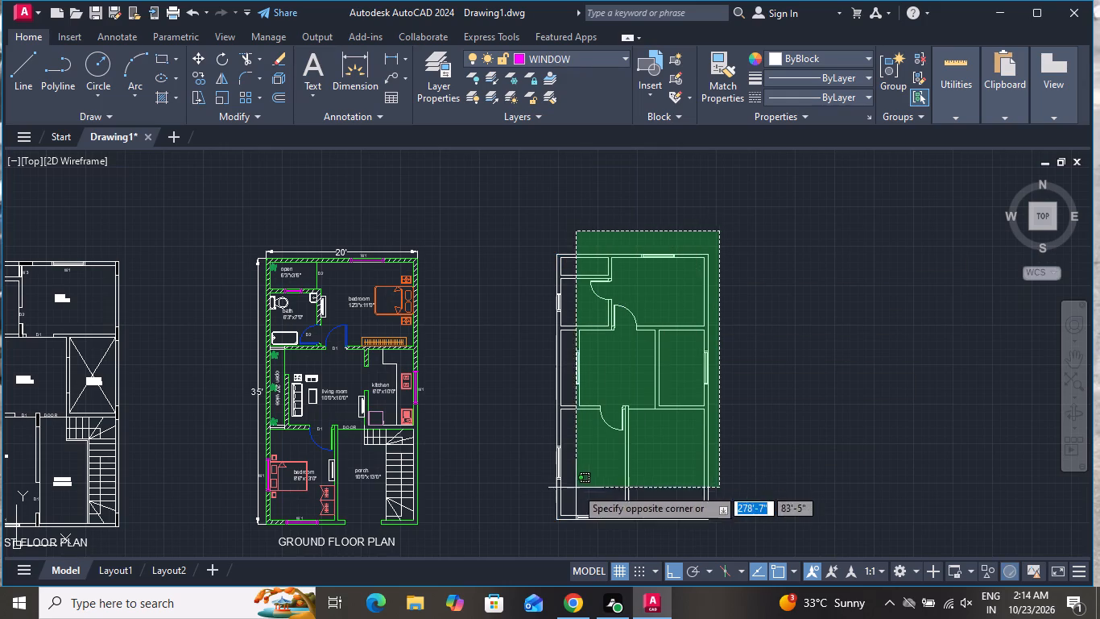
pyautogui.click(548, 529)
pyautogui.click(570, 61)
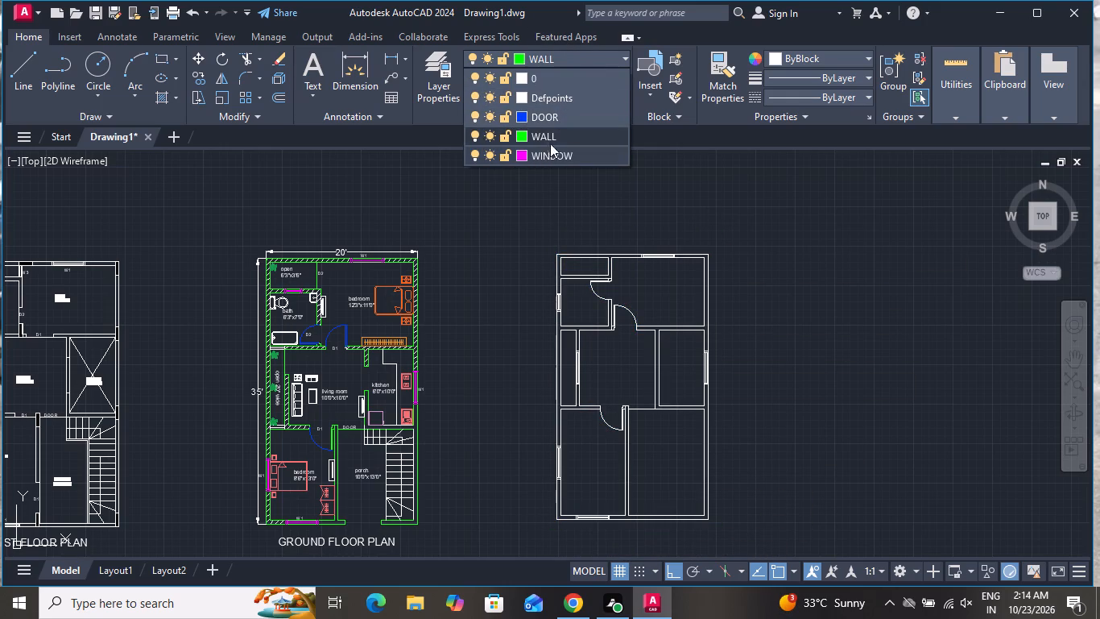
pyautogui.click(551, 139)
pyautogui.press('Escape')
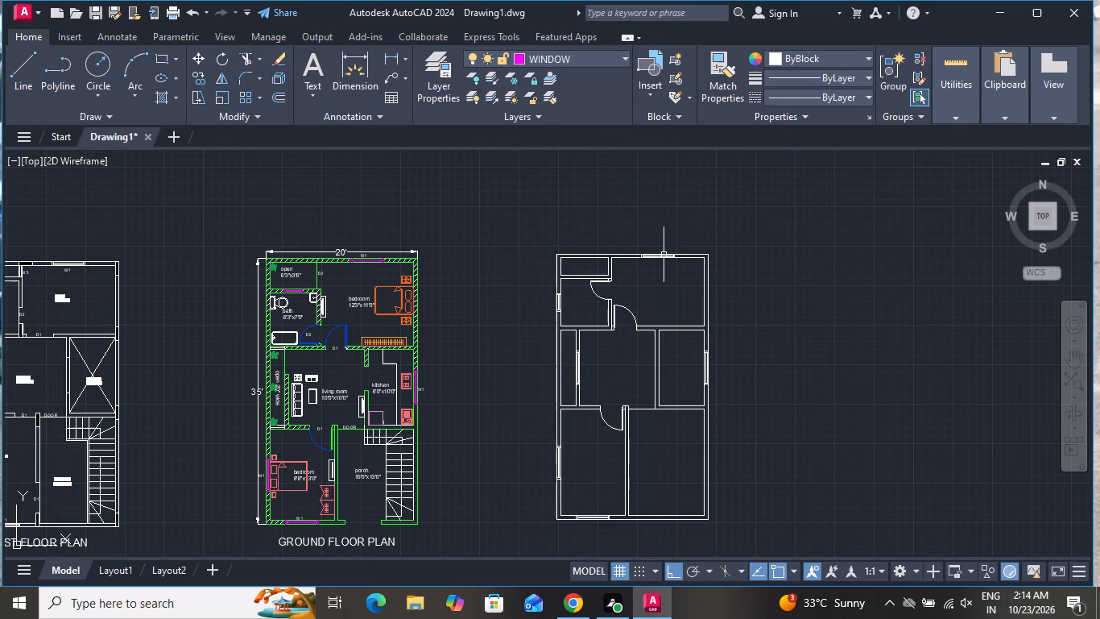
# Make WALL the current layer.
pyautogui.scroll(-1, 664, 255)
pyautogui.scroll(2, 660, 245)
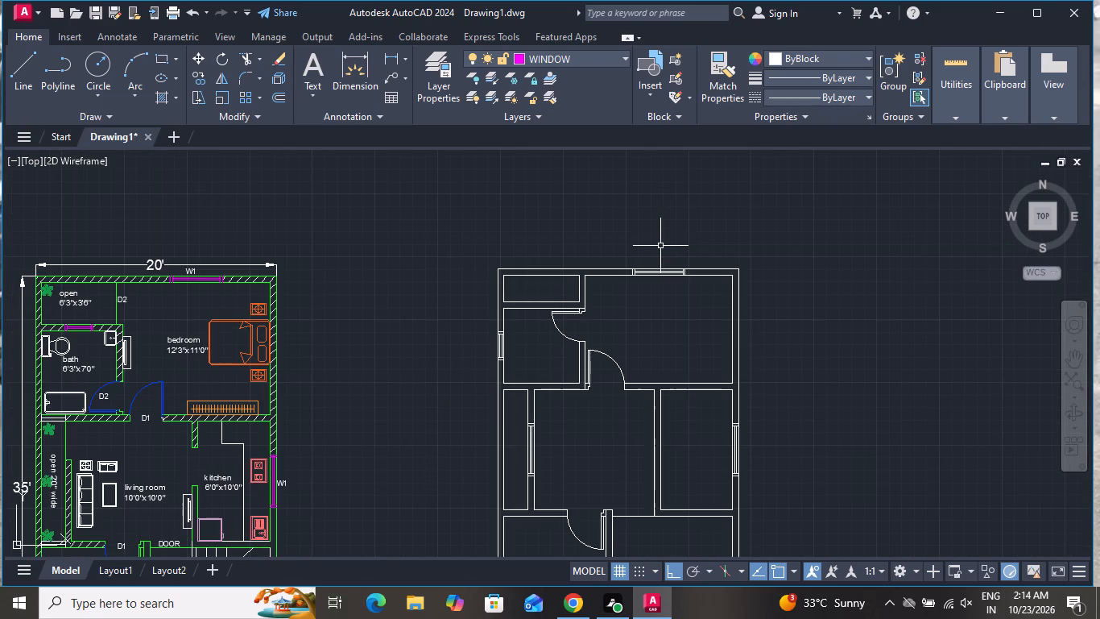
pyautogui.scroll(-2, 660, 247)
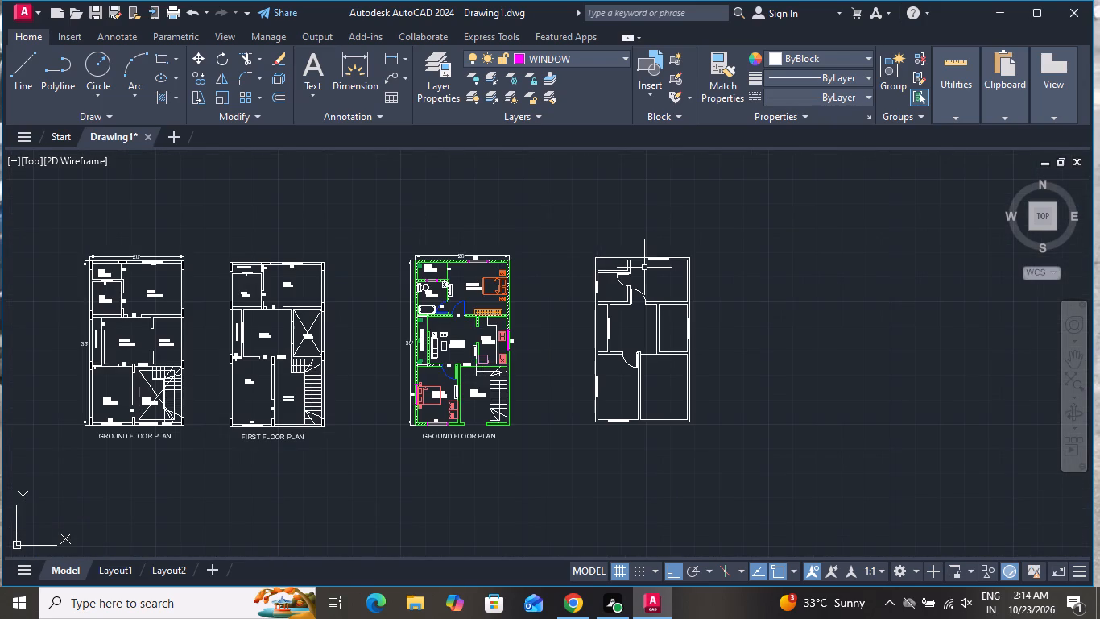
pyautogui.scroll(-2, 644, 268)
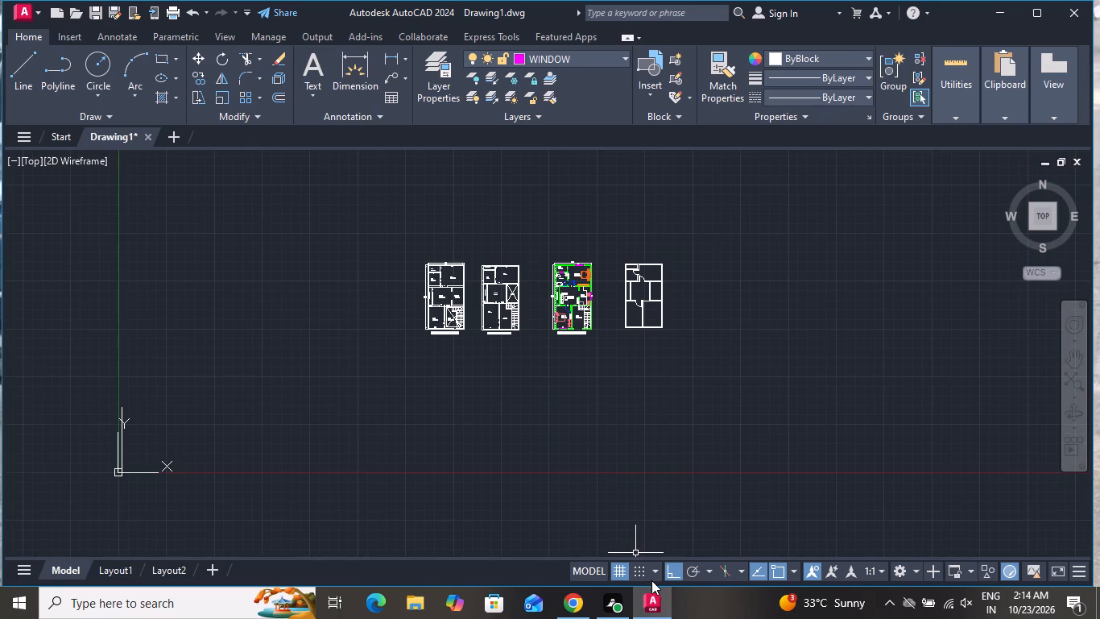
pyautogui.scroll(3, 572, 280)
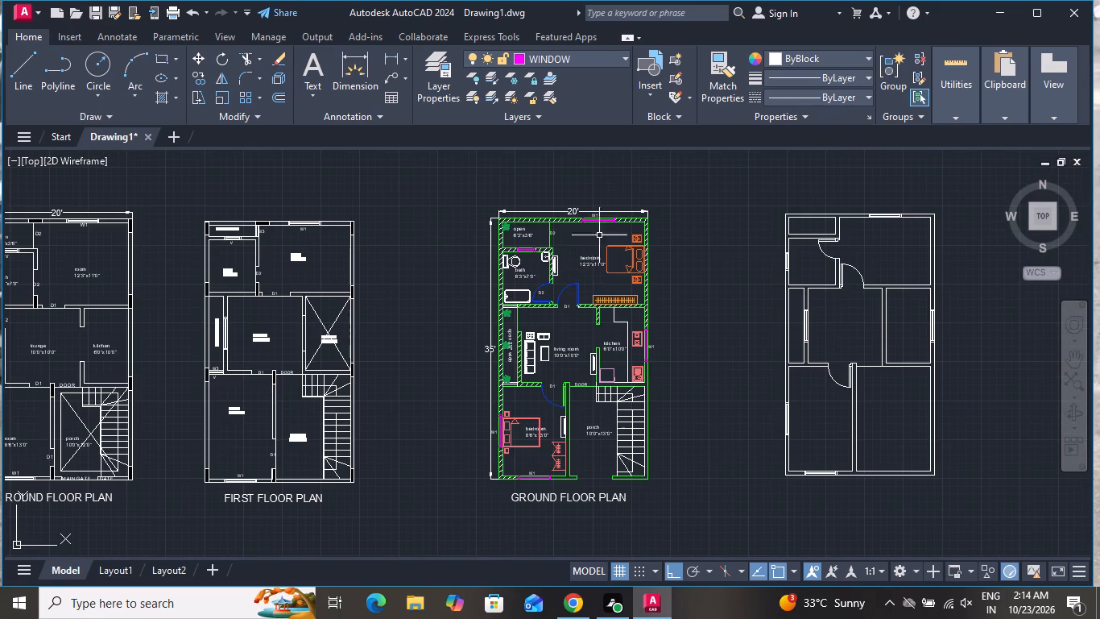
pyautogui.click(566, 61)
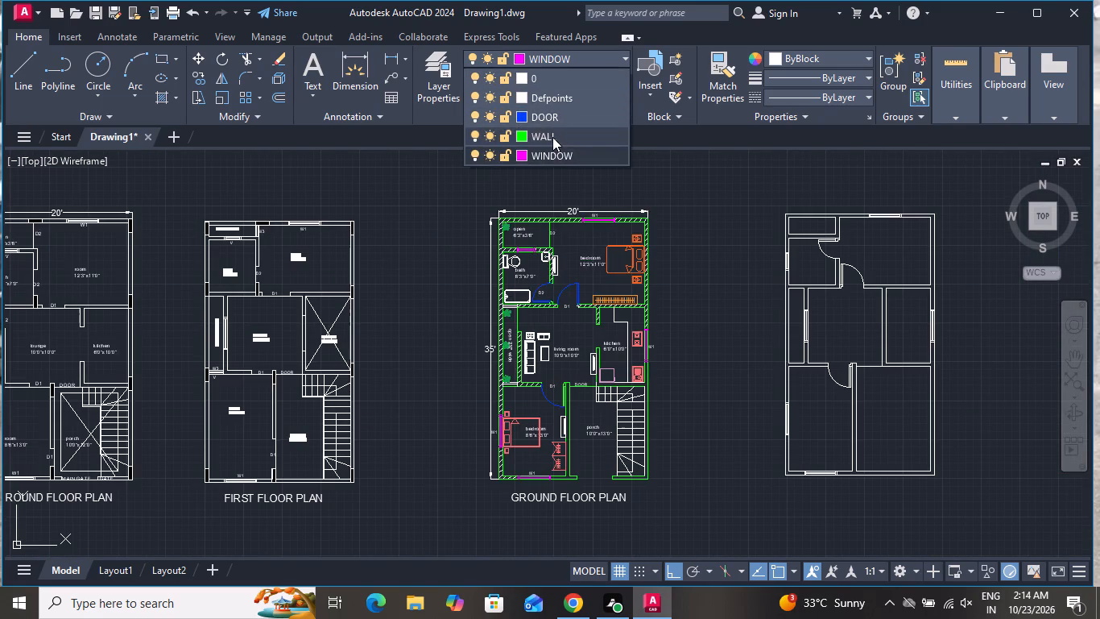
pyautogui.click(552, 137)
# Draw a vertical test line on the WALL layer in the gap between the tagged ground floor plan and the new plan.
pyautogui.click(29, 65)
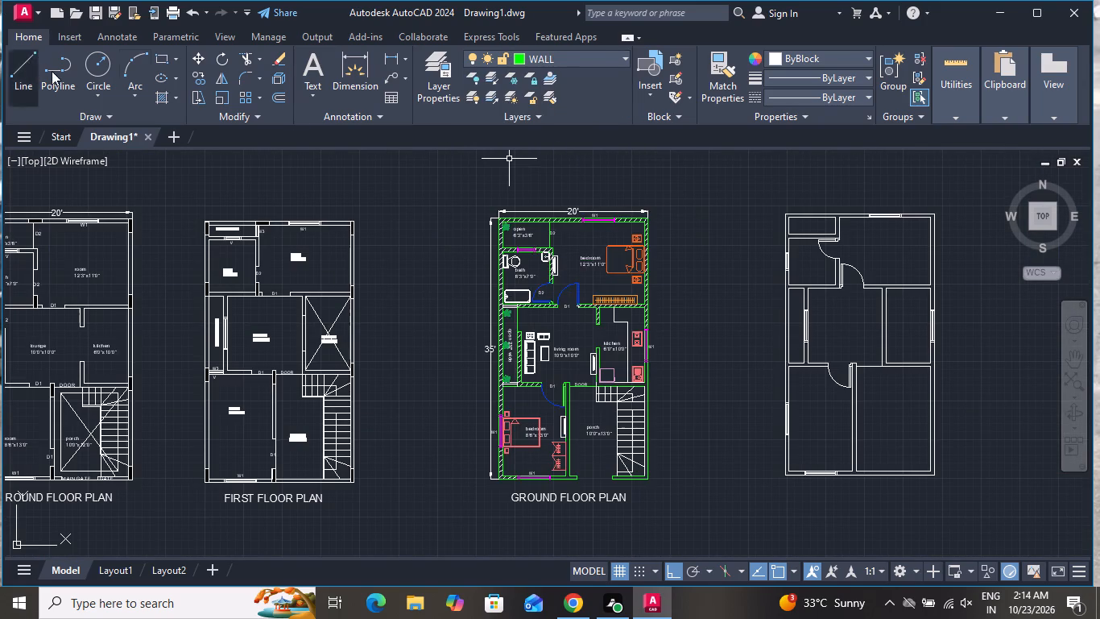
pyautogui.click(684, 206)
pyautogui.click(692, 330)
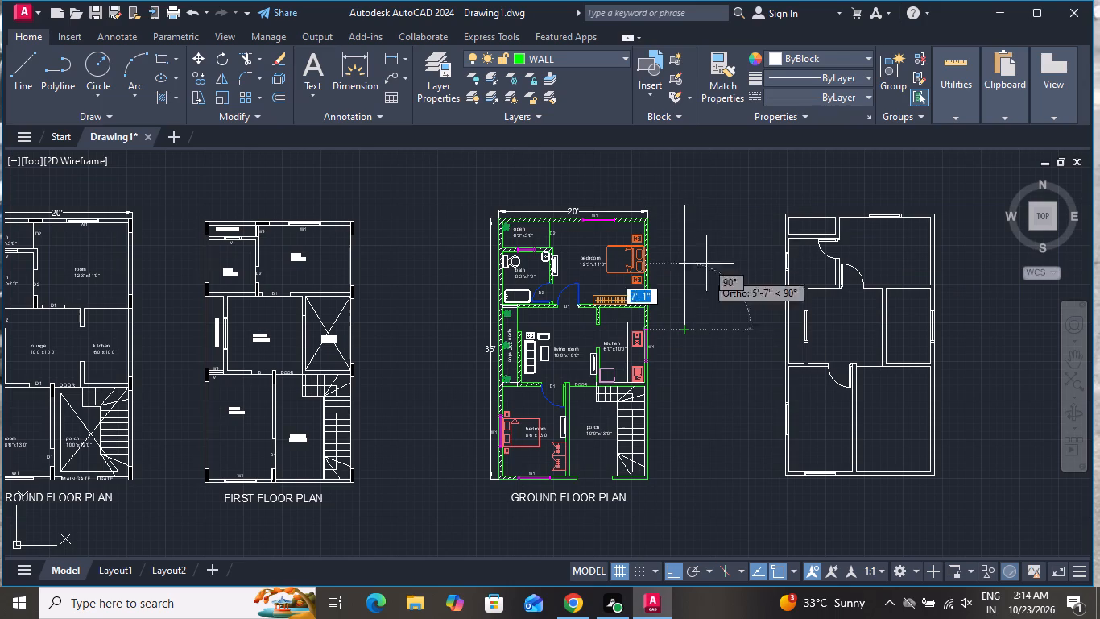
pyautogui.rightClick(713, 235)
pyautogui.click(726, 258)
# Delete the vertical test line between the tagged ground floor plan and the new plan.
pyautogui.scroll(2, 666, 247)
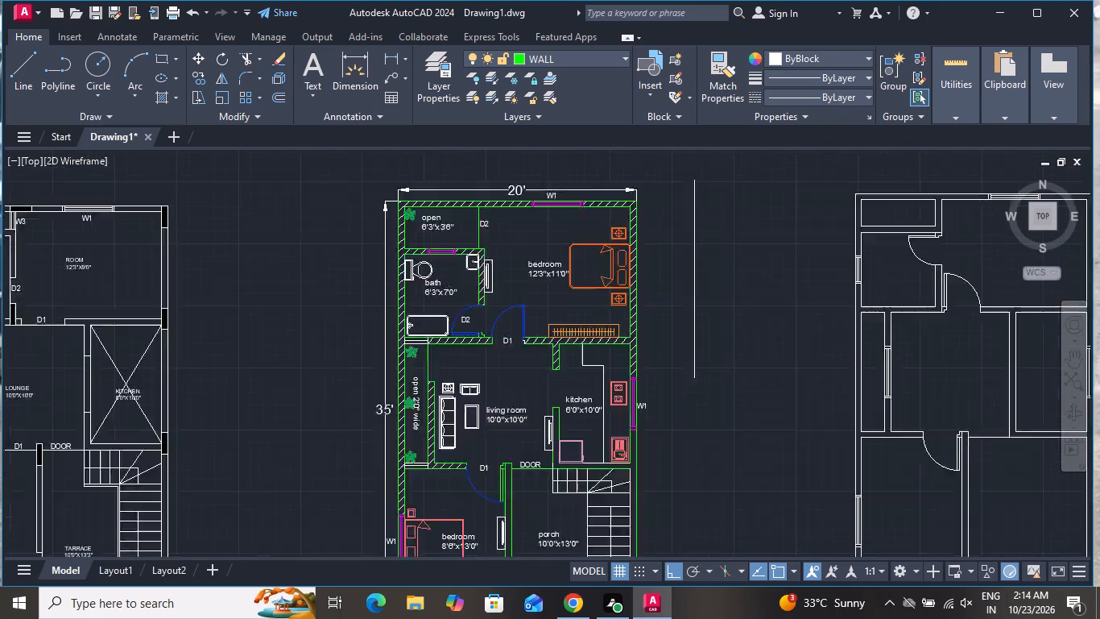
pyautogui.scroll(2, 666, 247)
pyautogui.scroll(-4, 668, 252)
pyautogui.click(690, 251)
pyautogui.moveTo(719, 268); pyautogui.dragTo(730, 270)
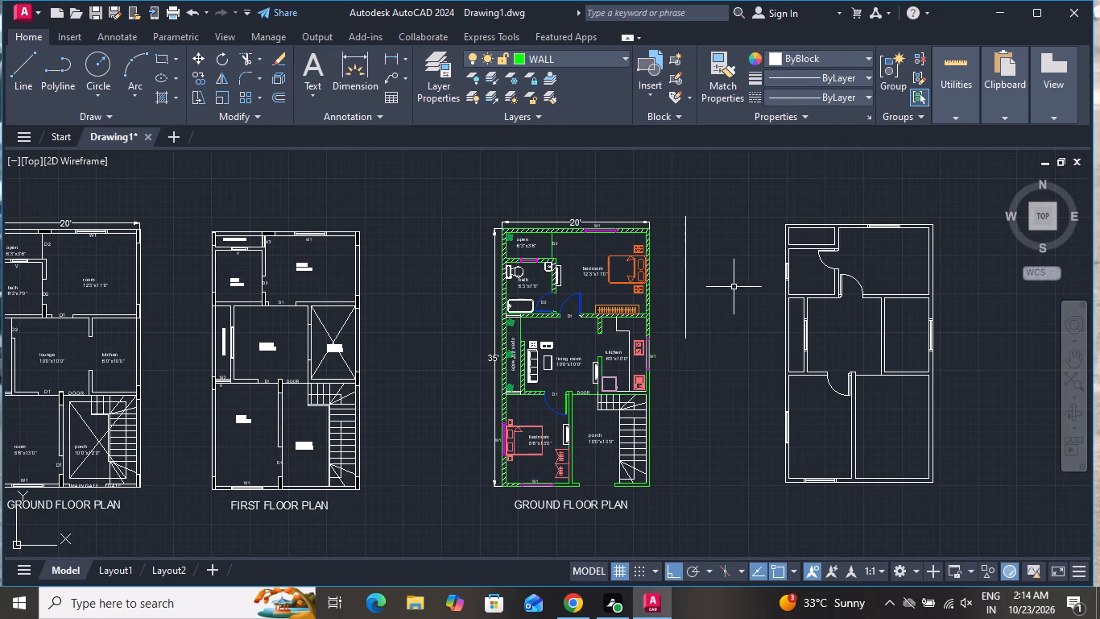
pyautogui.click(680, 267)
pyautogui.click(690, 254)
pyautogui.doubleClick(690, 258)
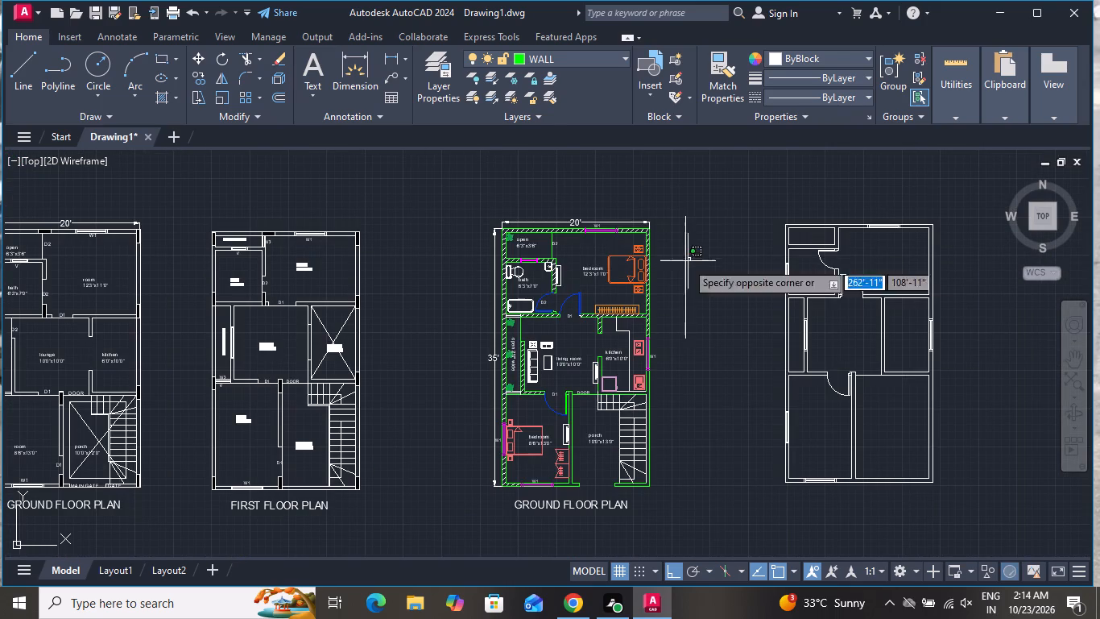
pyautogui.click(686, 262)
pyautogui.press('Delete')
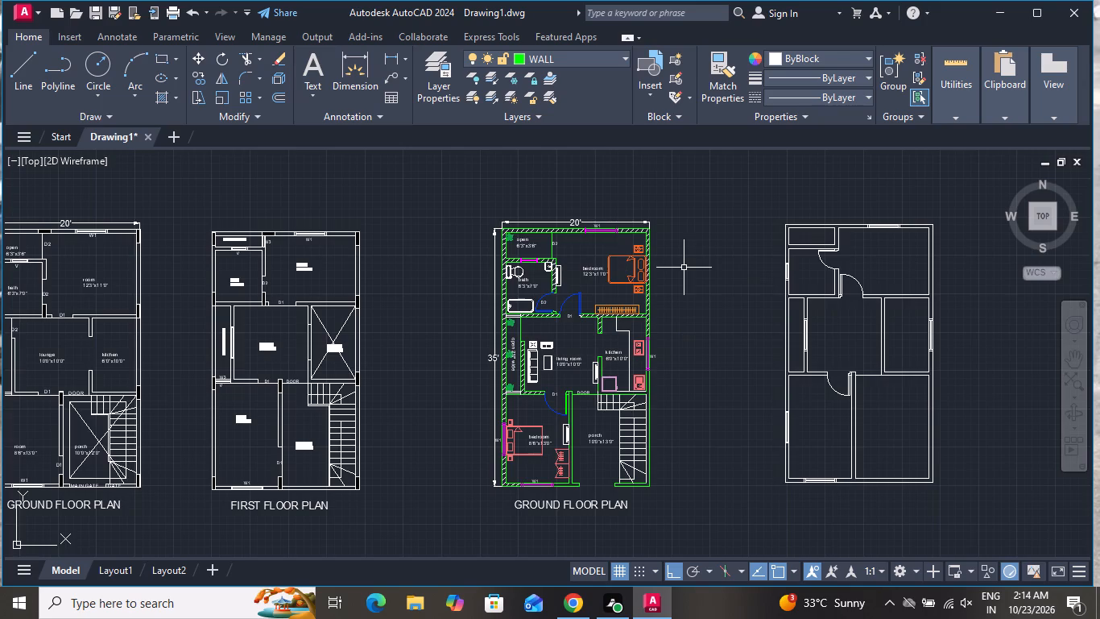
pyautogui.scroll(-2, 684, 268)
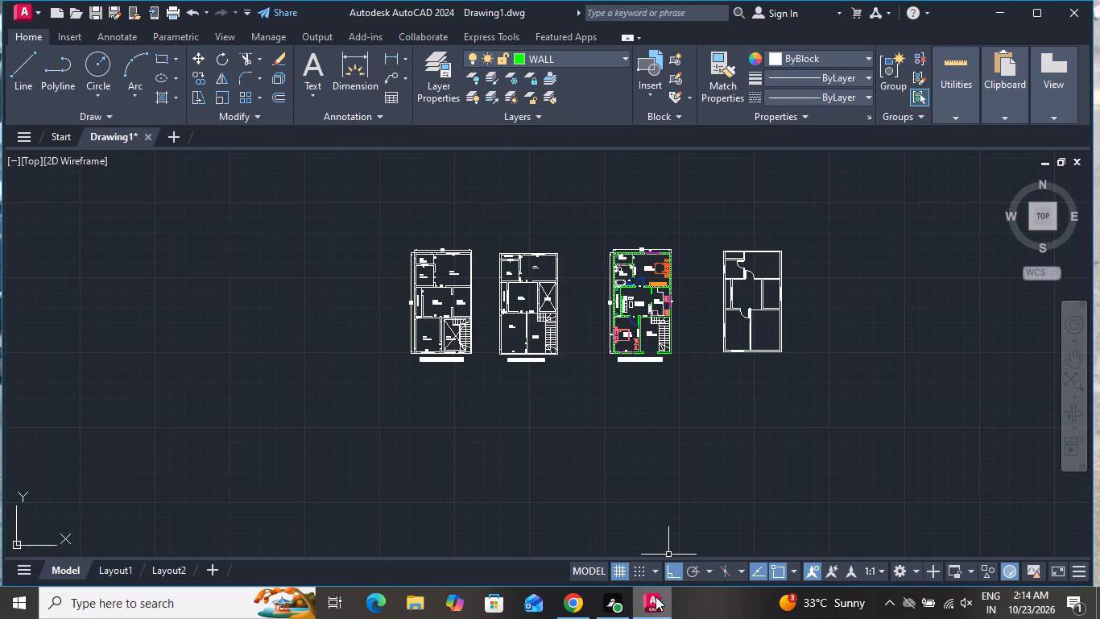
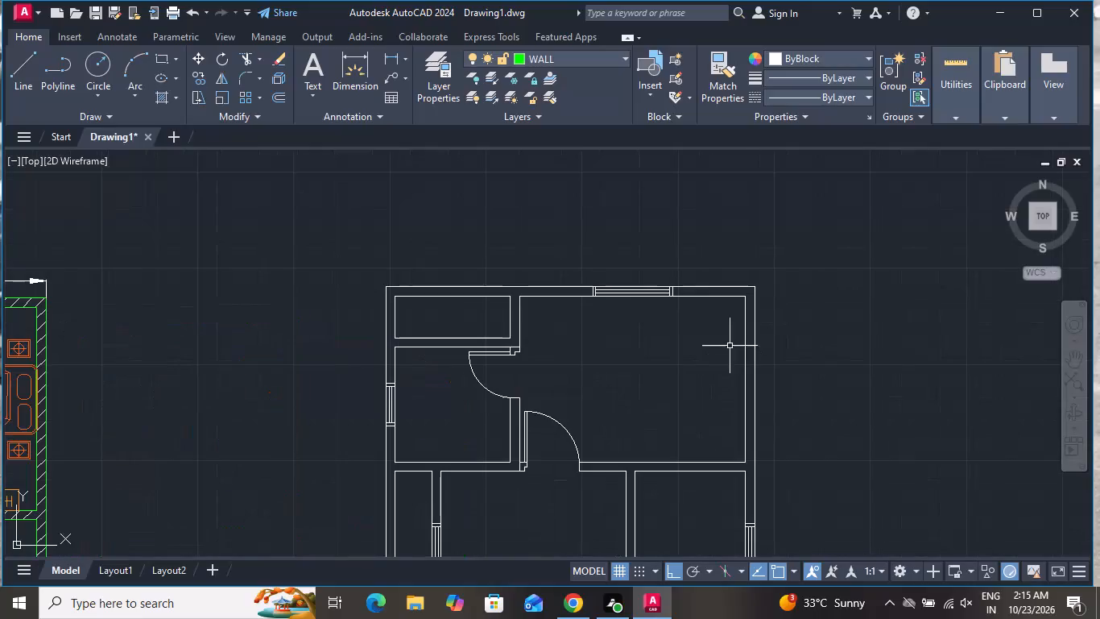
# Draw a line across the east exterior wall of the upper-right room, from the inner face's midpoint to the outer face.
pyautogui.click(21, 57)
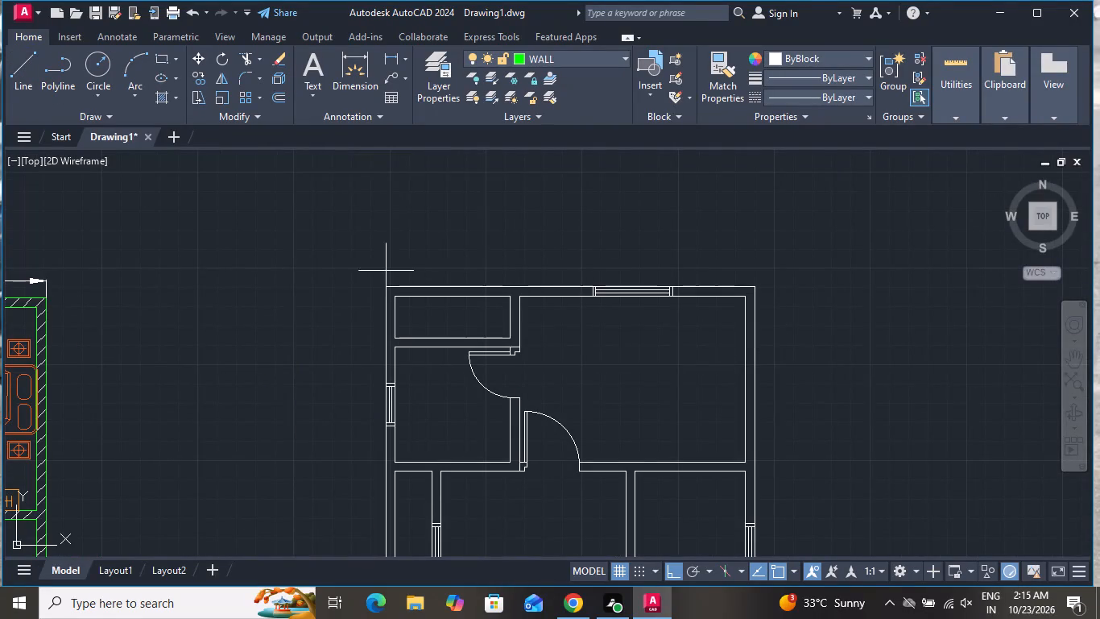
pyautogui.scroll(1, 759, 376)
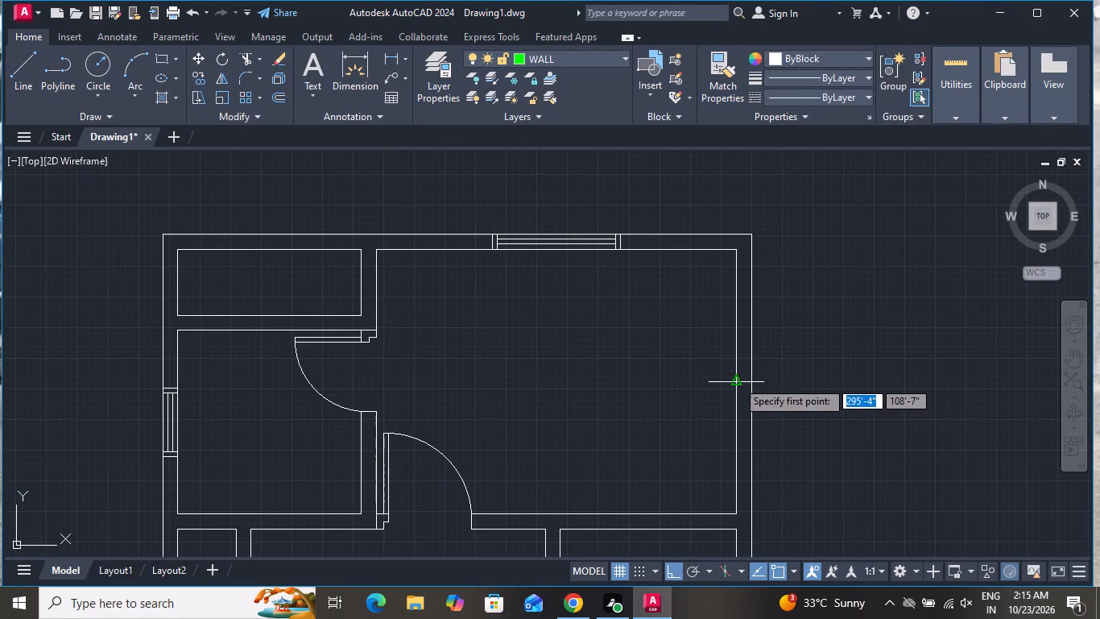
pyautogui.click(733, 377)
pyautogui.click(754, 380)
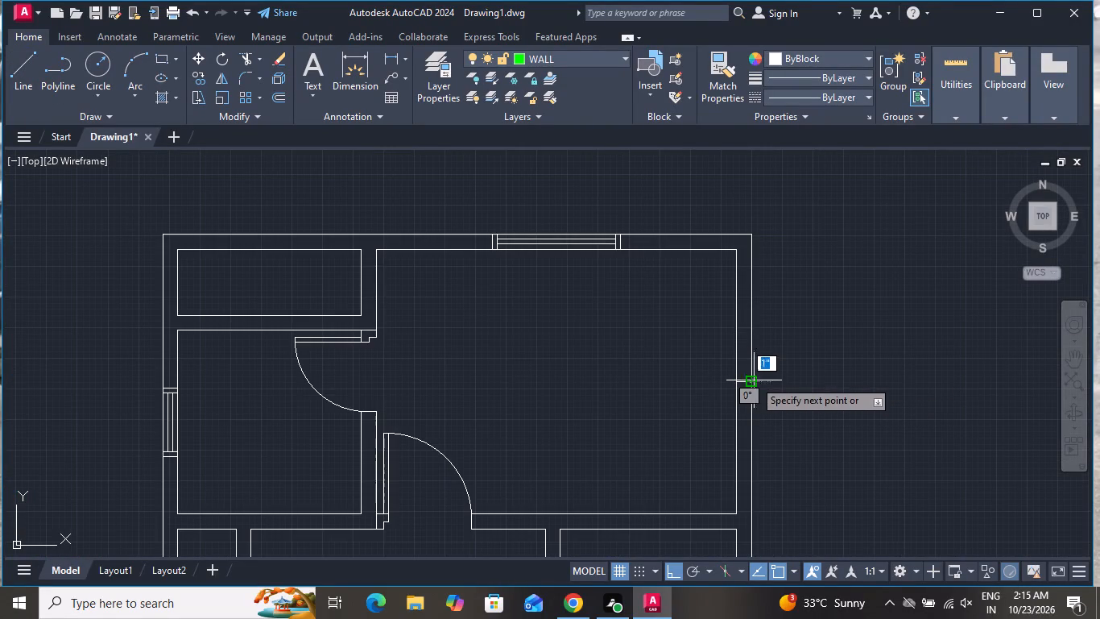
pyautogui.rightClick(754, 380)
pyautogui.click(764, 402)
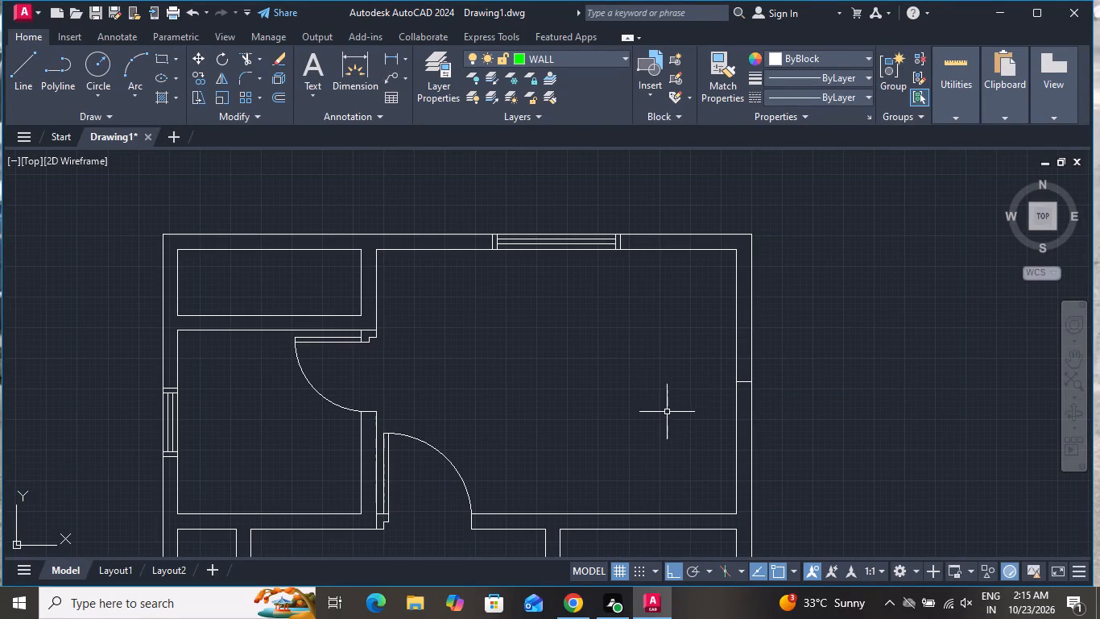
# Offset the new line across the east wall by 2' to both sides to mark the window opening.
pyautogui.write('O')
pyautogui.press('space')
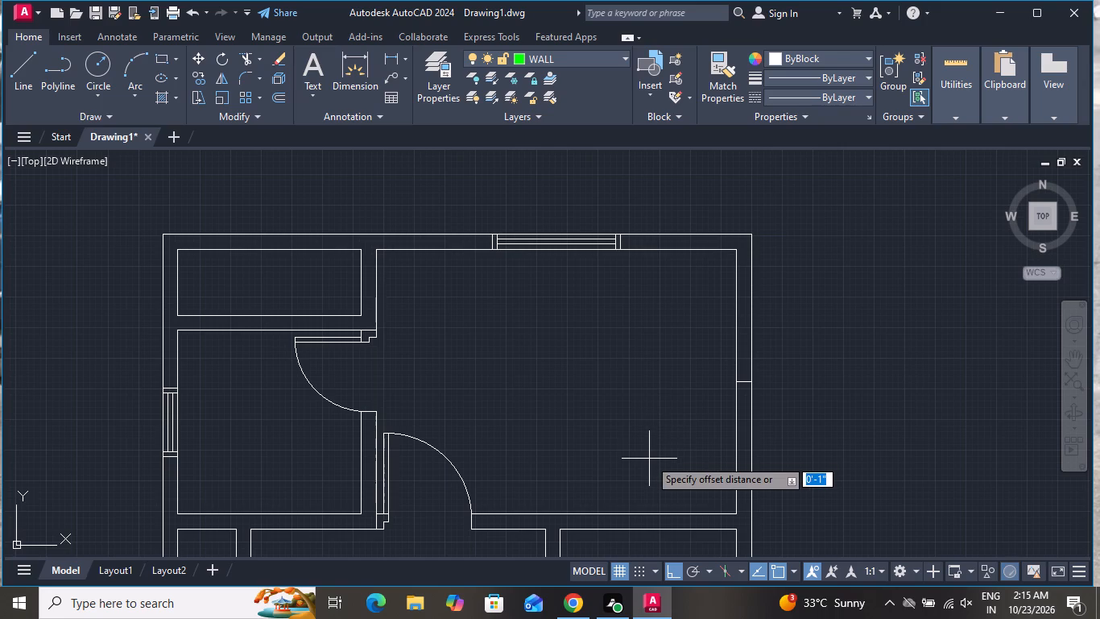
pyautogui.press('2')
pyautogui.press("'")
pyautogui.press('Return')
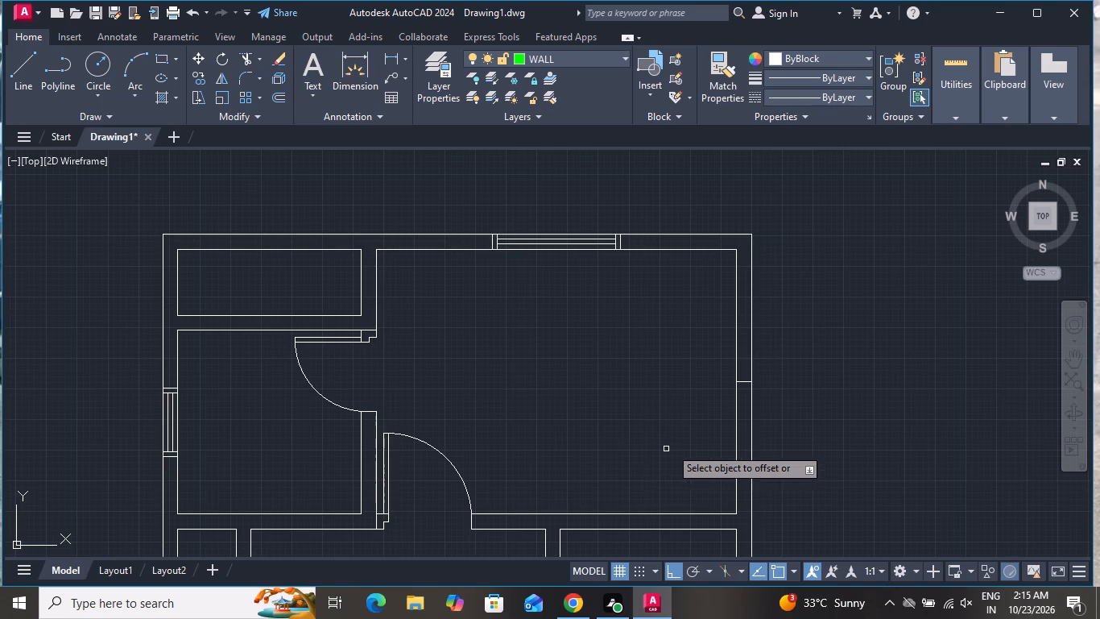
pyautogui.scroll(2, 740, 372)
pyautogui.click(744, 399)
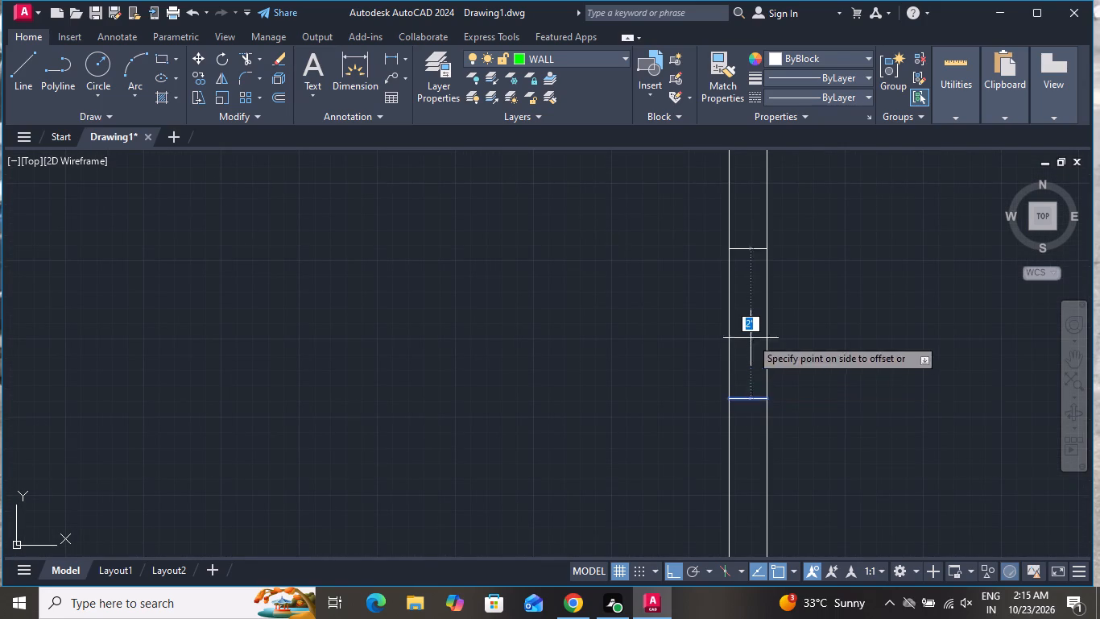
pyautogui.click(751, 338)
pyautogui.click(752, 399)
pyautogui.click(757, 536)
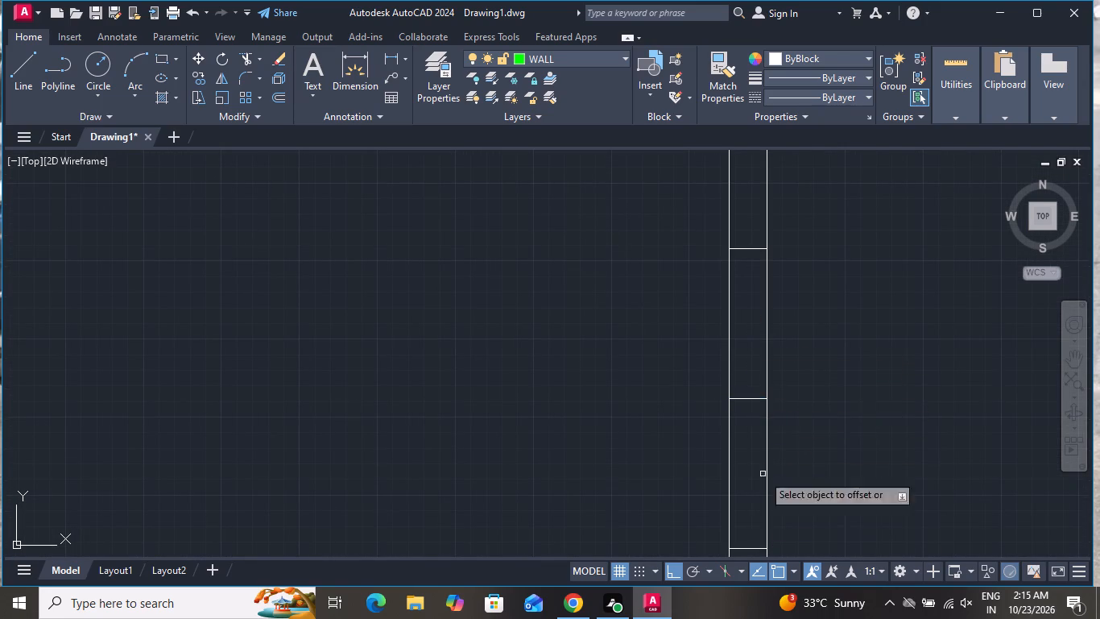
pyautogui.scroll(-2, 709, 347)
pyautogui.rightClick(679, 320)
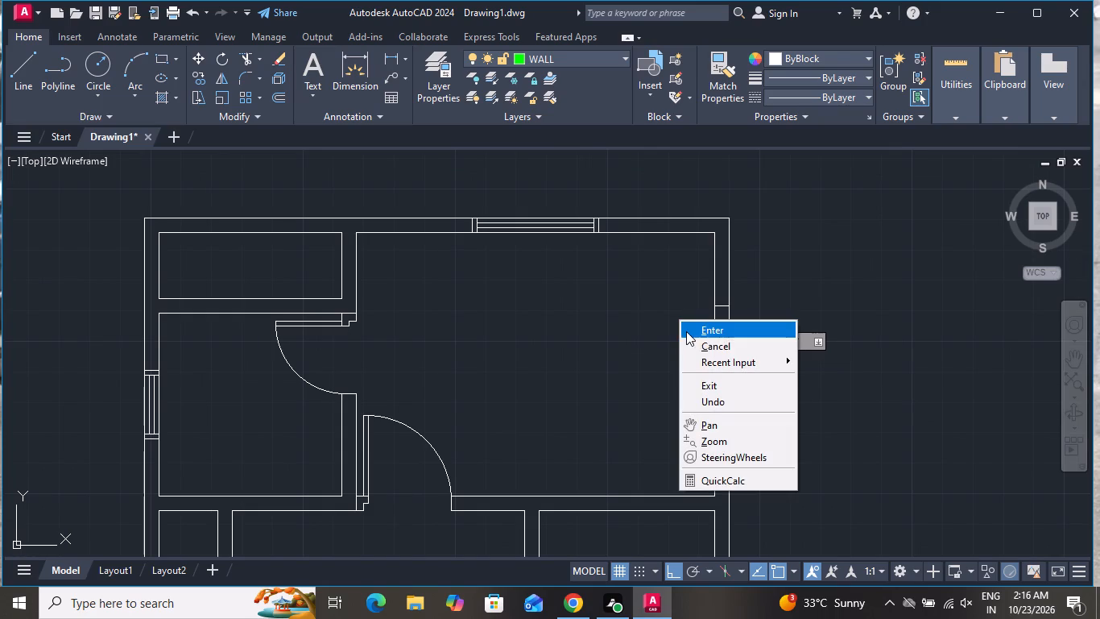
pyautogui.click(688, 340)
# Offset the two outer window lines in the east wall by 2", each away from the opening, to form the jambs.
pyautogui.write('O')
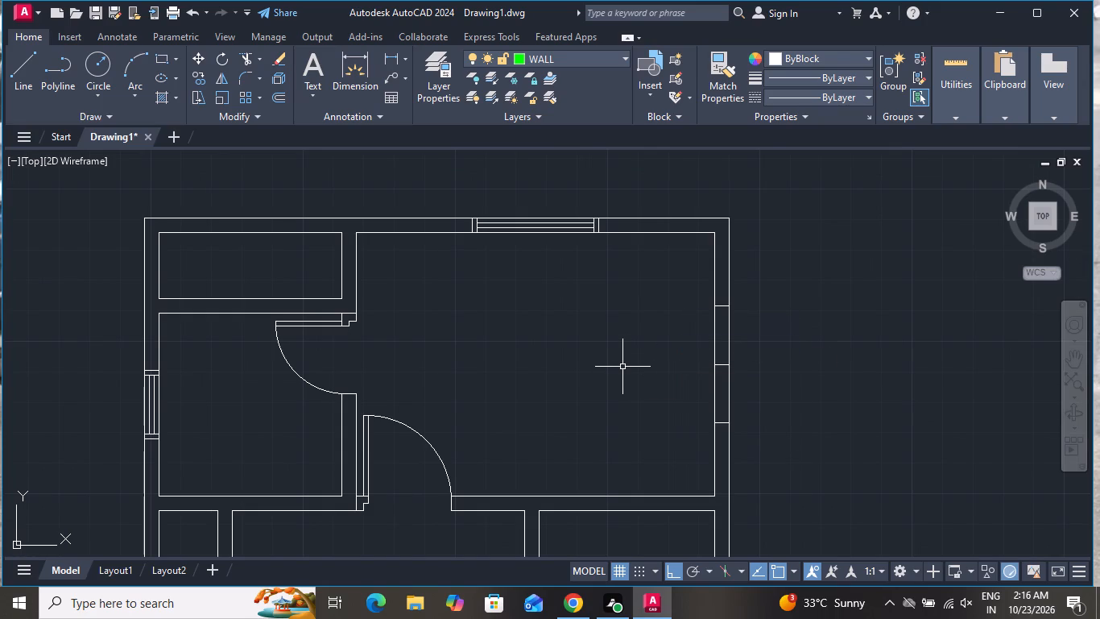
pyautogui.press('space')
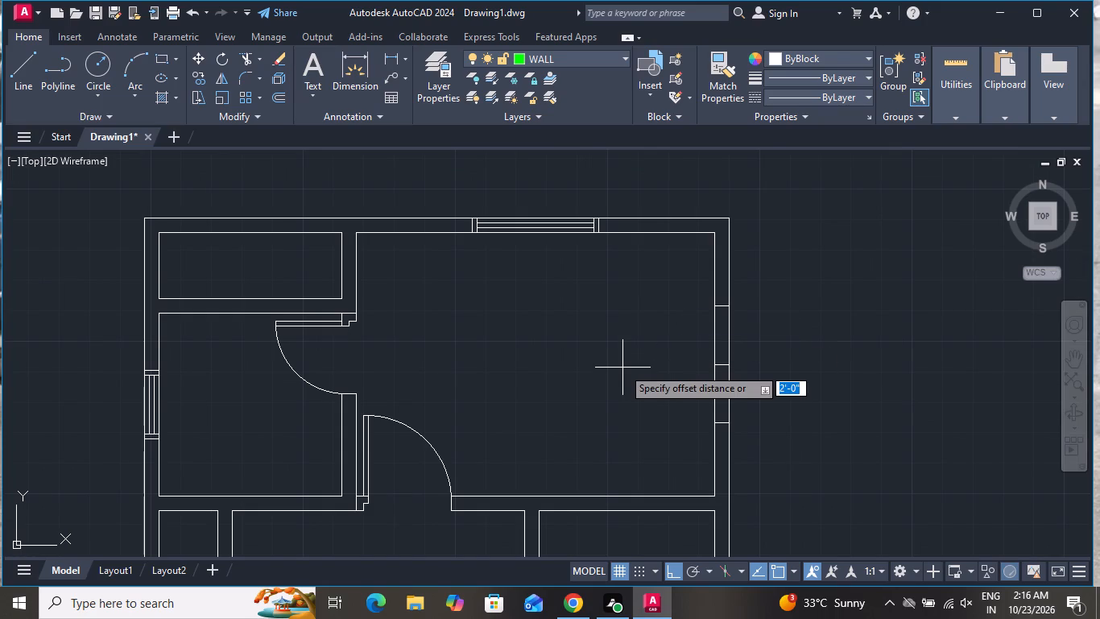
pyautogui.press('2')
pyautogui.hotkey('shift', '"')
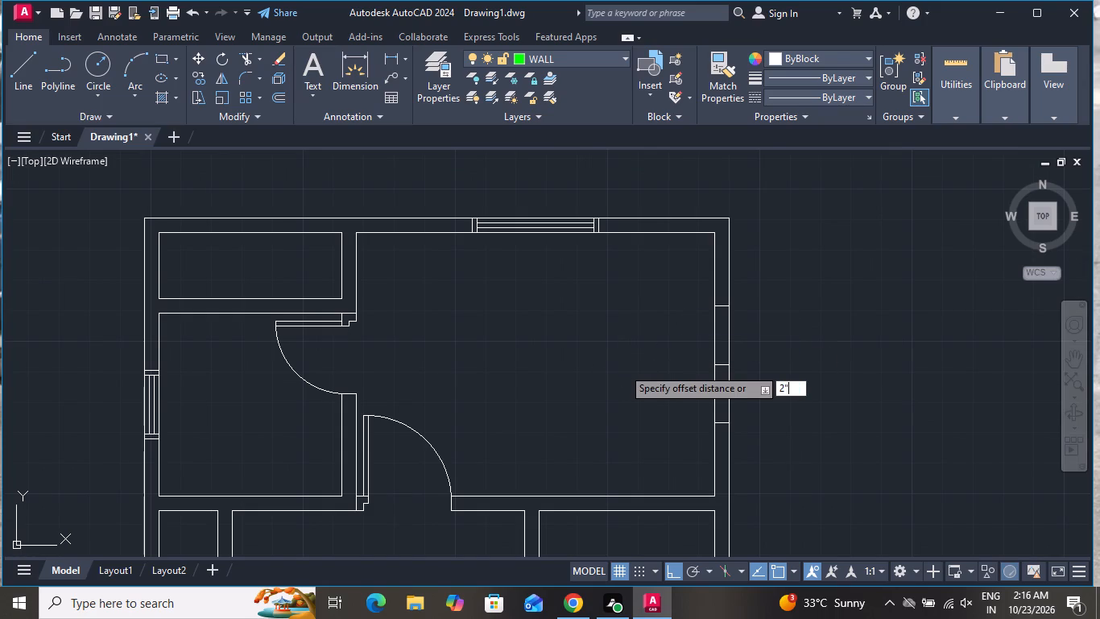
pyautogui.press('Return')
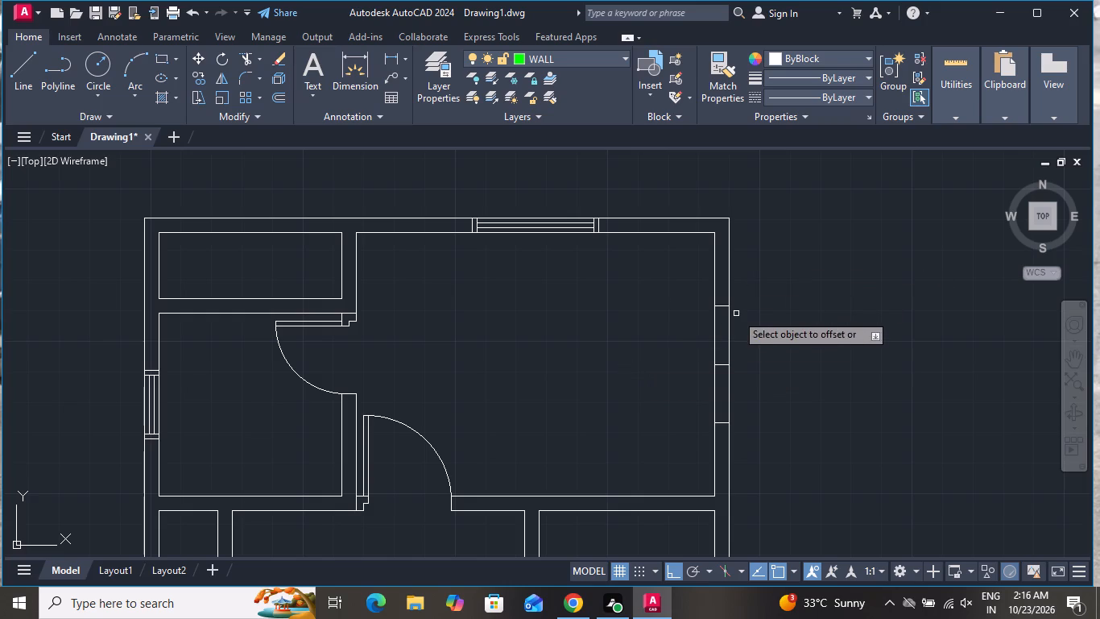
pyautogui.click(722, 308)
pyautogui.click(726, 276)
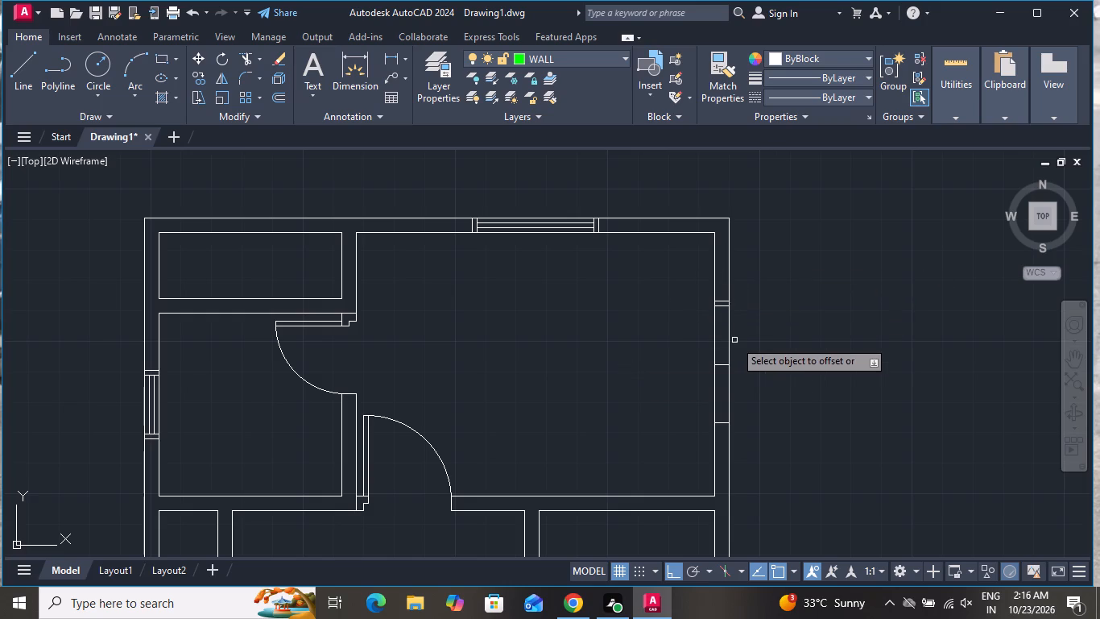
pyautogui.click(722, 422)
pyautogui.click(723, 440)
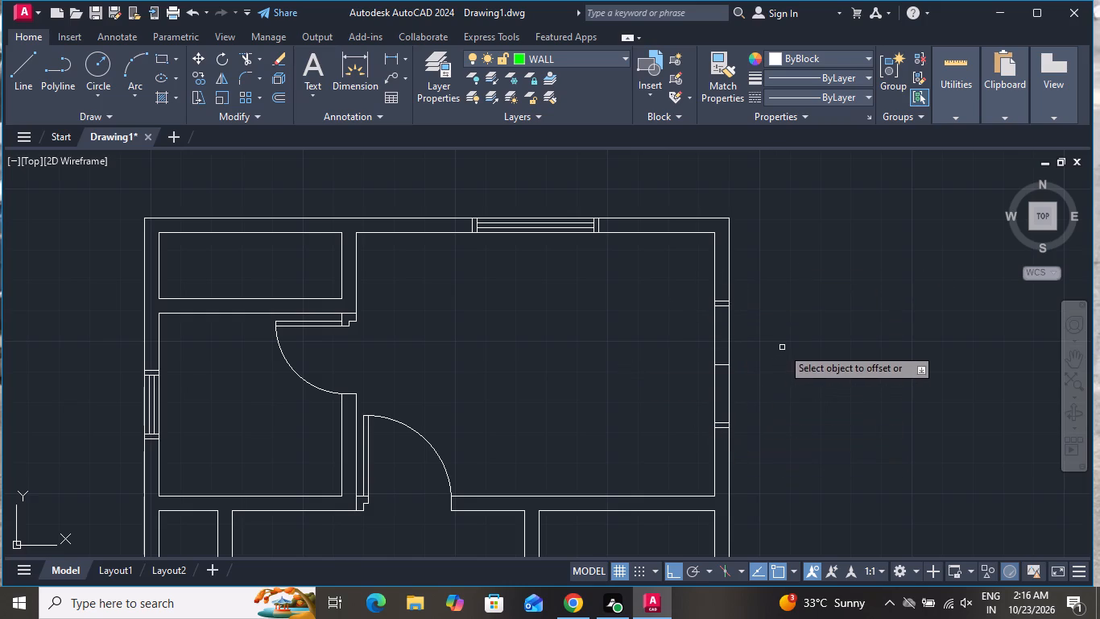
pyautogui.rightClick(782, 347)
pyautogui.click(800, 370)
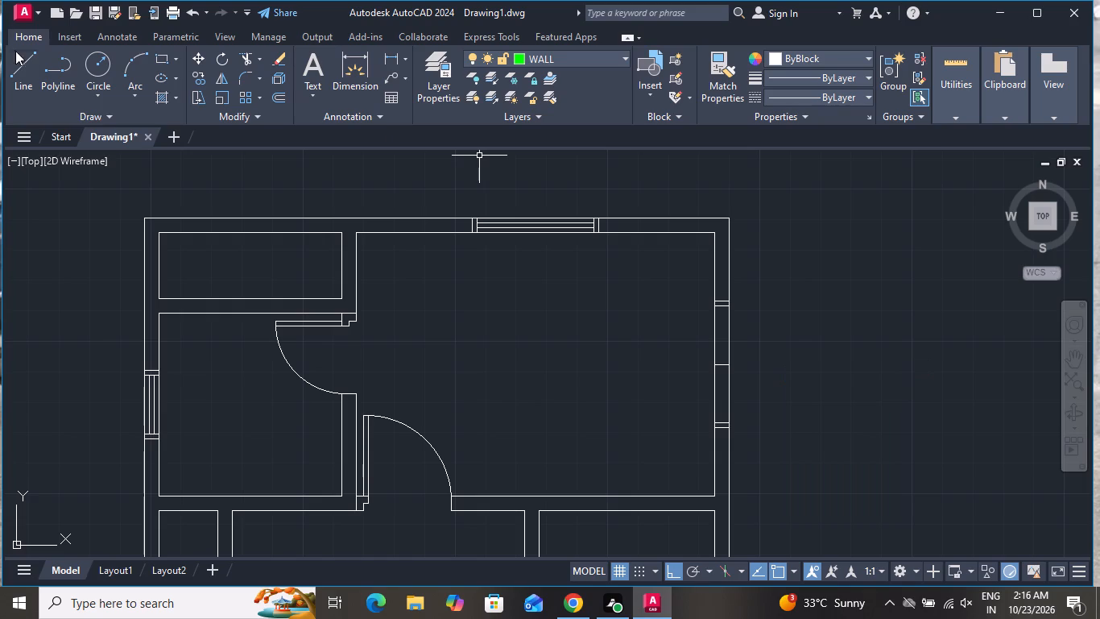
# Draw a 4' vertical line along the wall's centre between the midpoints of the two inner jamb lines.
pyautogui.click(28, 60)
pyautogui.scroll(2, 741, 318)
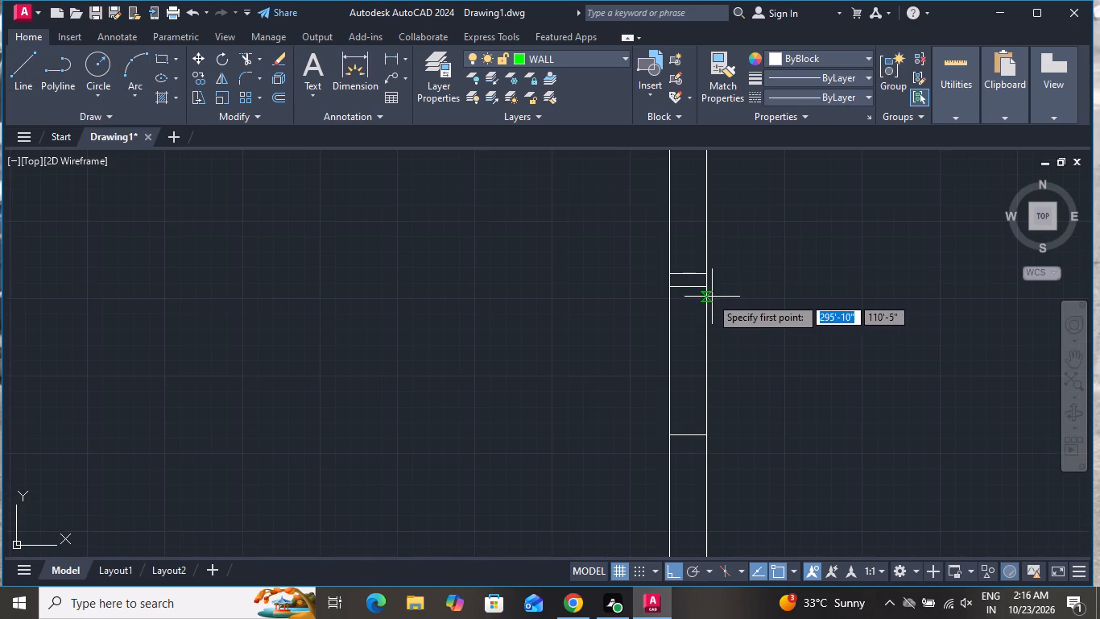
pyautogui.click(688, 284)
pyautogui.scroll(-2, 693, 308)
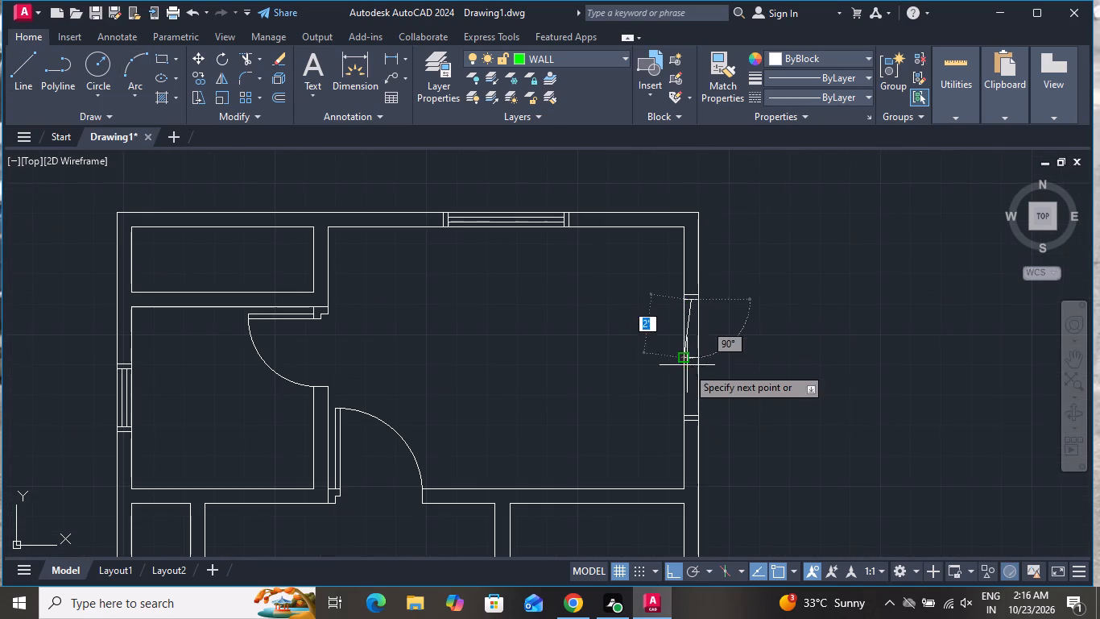
pyautogui.scroll(4, 687, 373)
pyautogui.scroll(-3, 686, 384)
pyautogui.scroll(1, 689, 430)
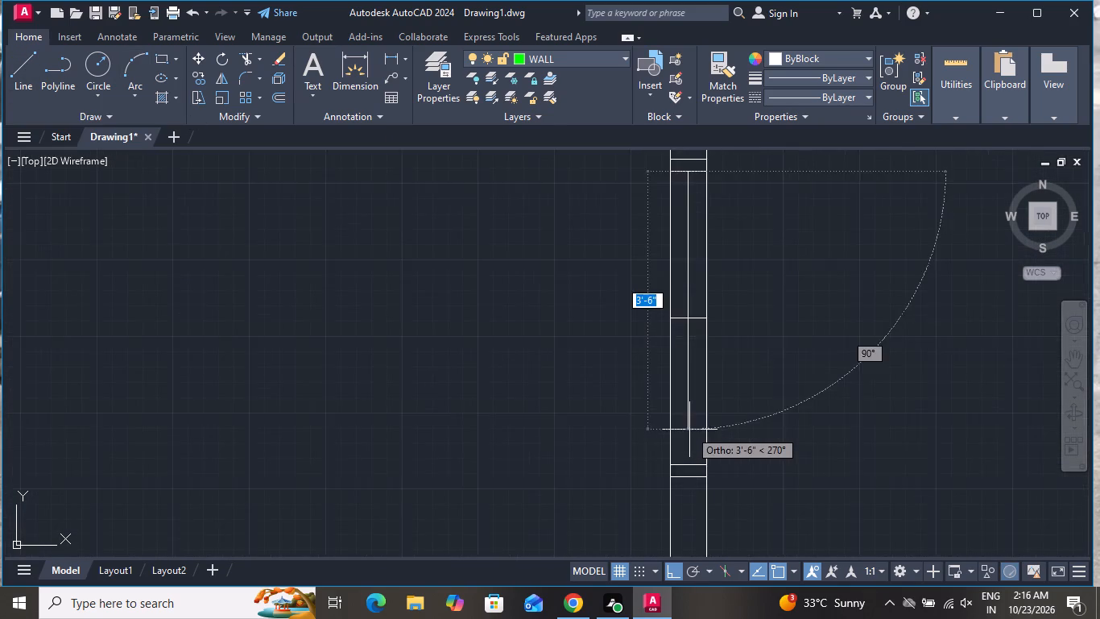
pyautogui.scroll(2, 689, 430)
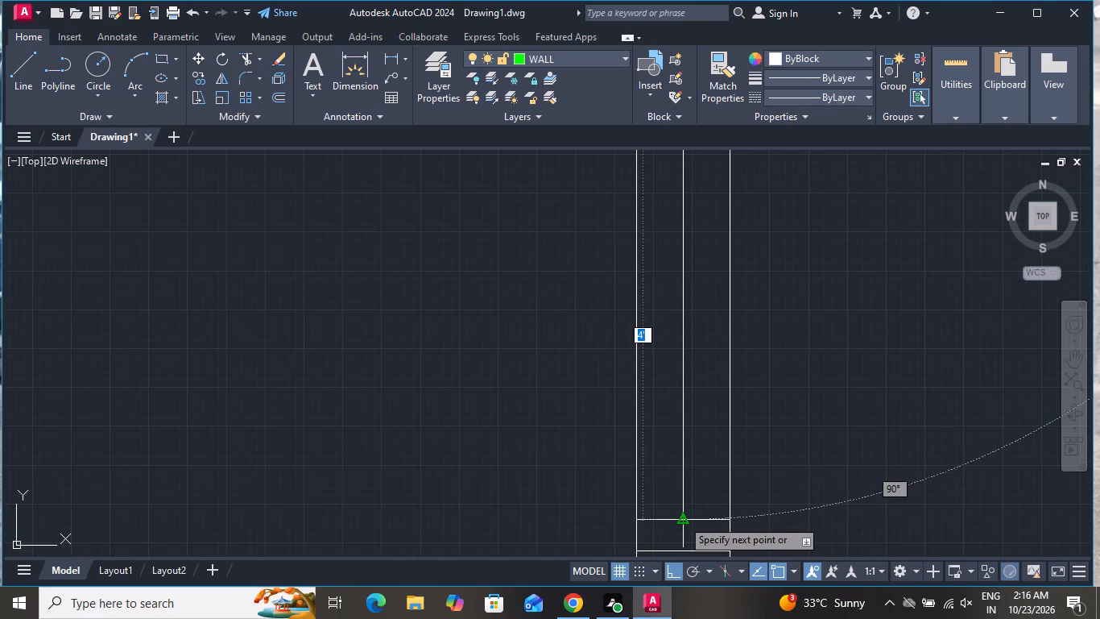
pyautogui.click(682, 519)
pyautogui.rightClick(689, 522)
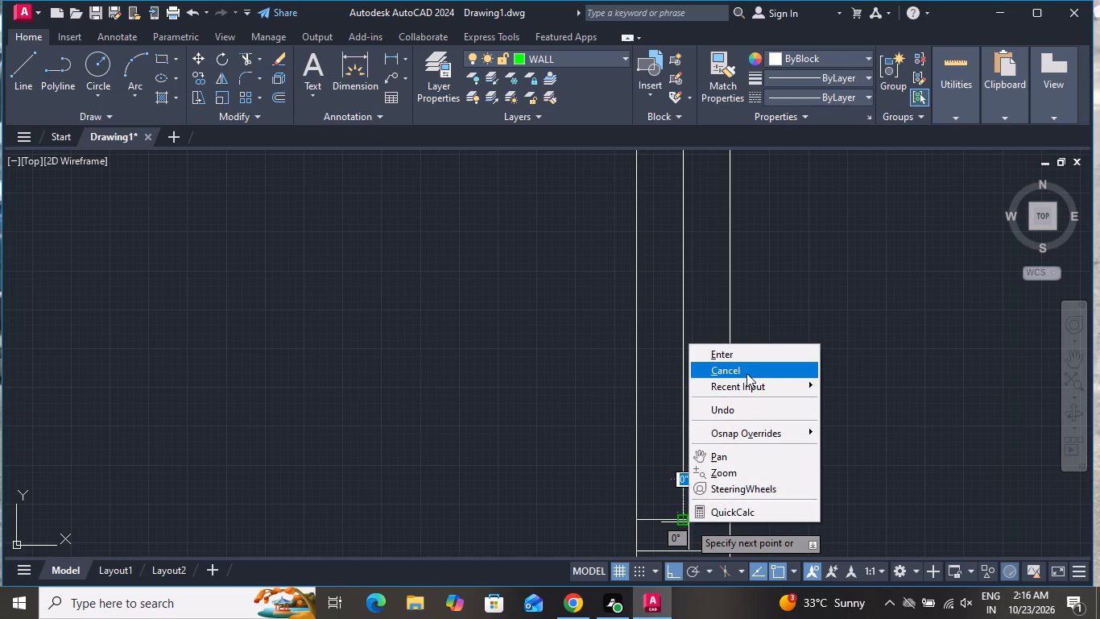
pyautogui.click(746, 372)
# Offset the window's vertical centre line by 1" to both sides.
pyautogui.scroll(-3, 736, 372)
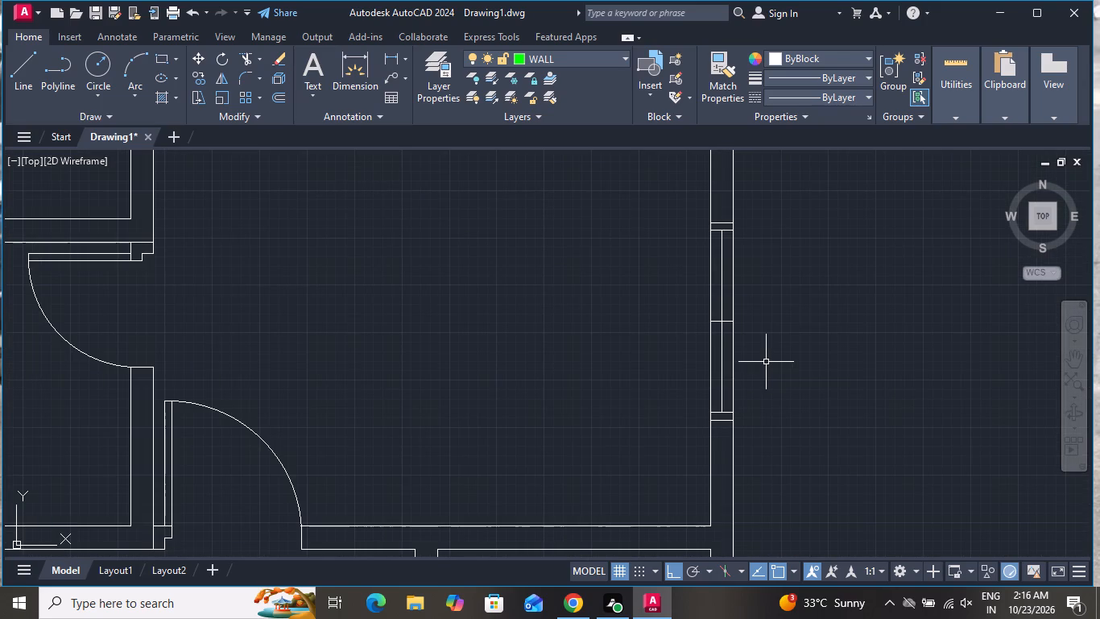
pyautogui.write('O')
pyautogui.press('space')
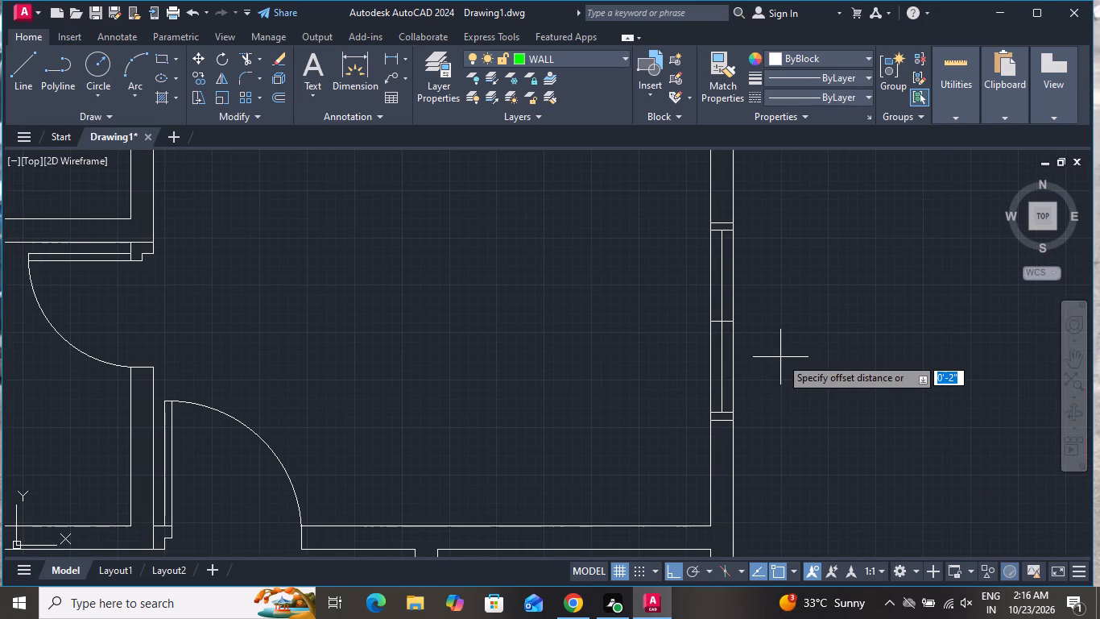
pyautogui.press('1')
pyautogui.hotkey('shift', '"')
pyautogui.press('Return')
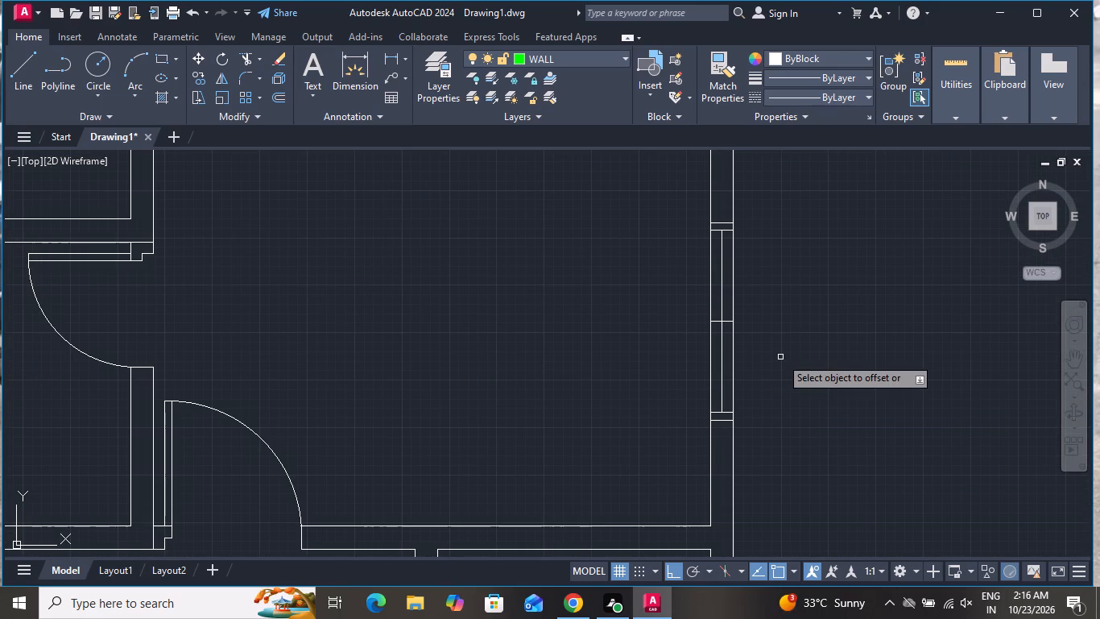
pyautogui.scroll(1, 709, 359)
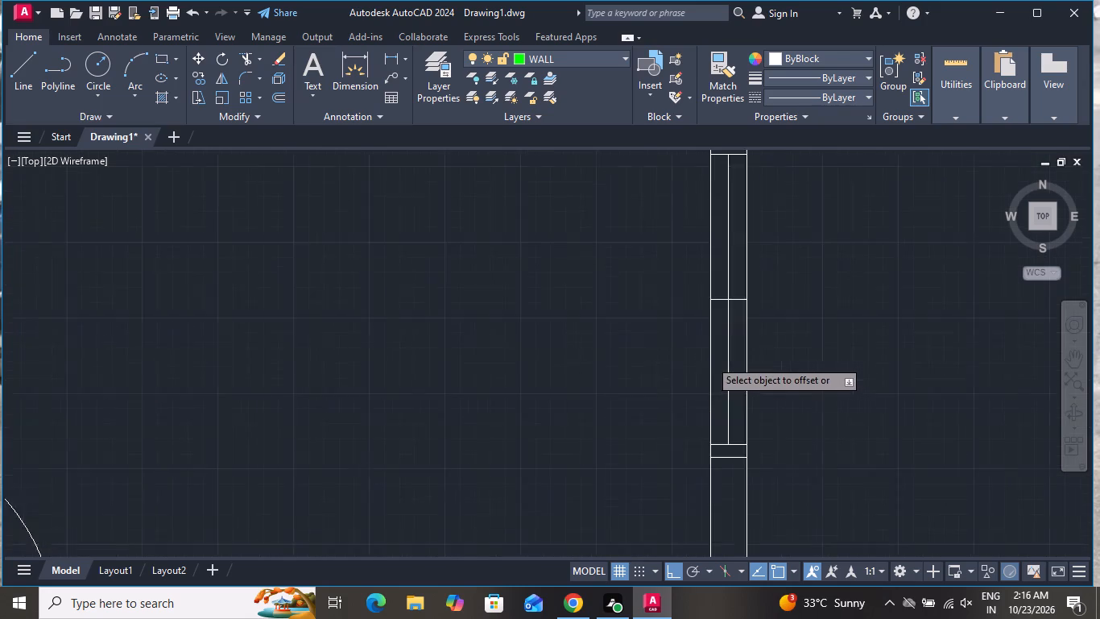
pyautogui.scroll(1, 709, 359)
pyautogui.click(740, 342)
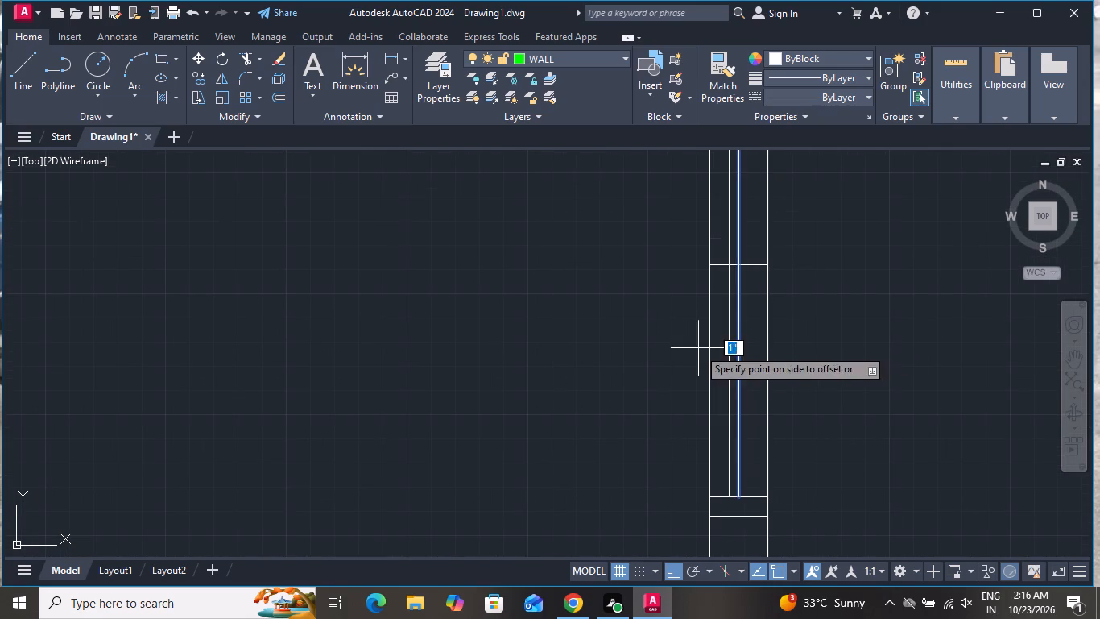
pyautogui.click(698, 348)
pyautogui.click(738, 345)
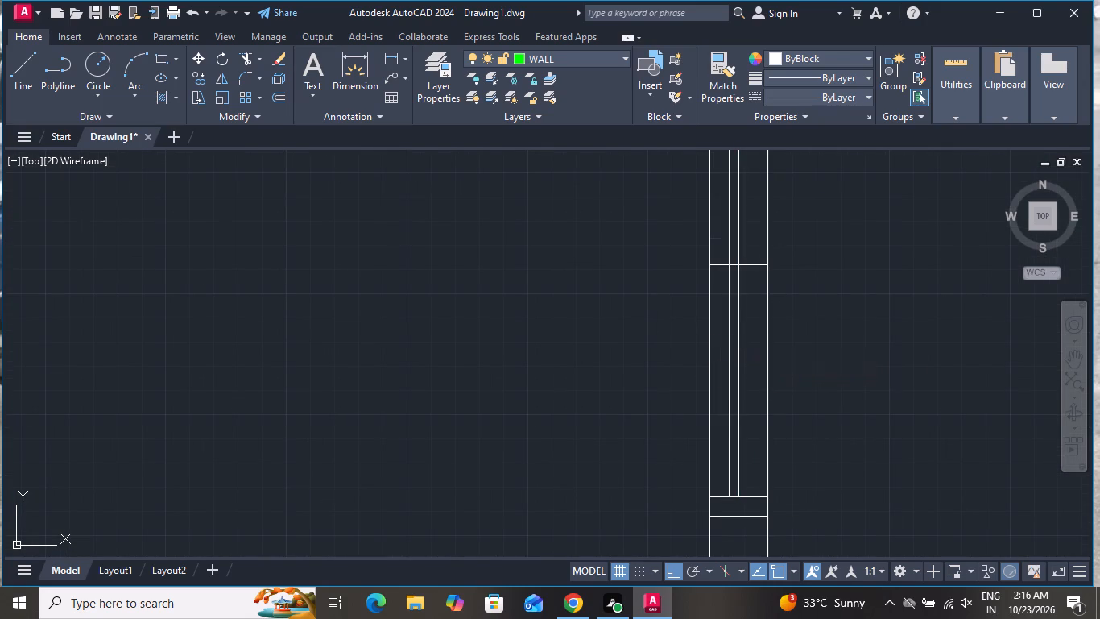
pyautogui.click(763, 340)
pyautogui.rightClick(763, 334)
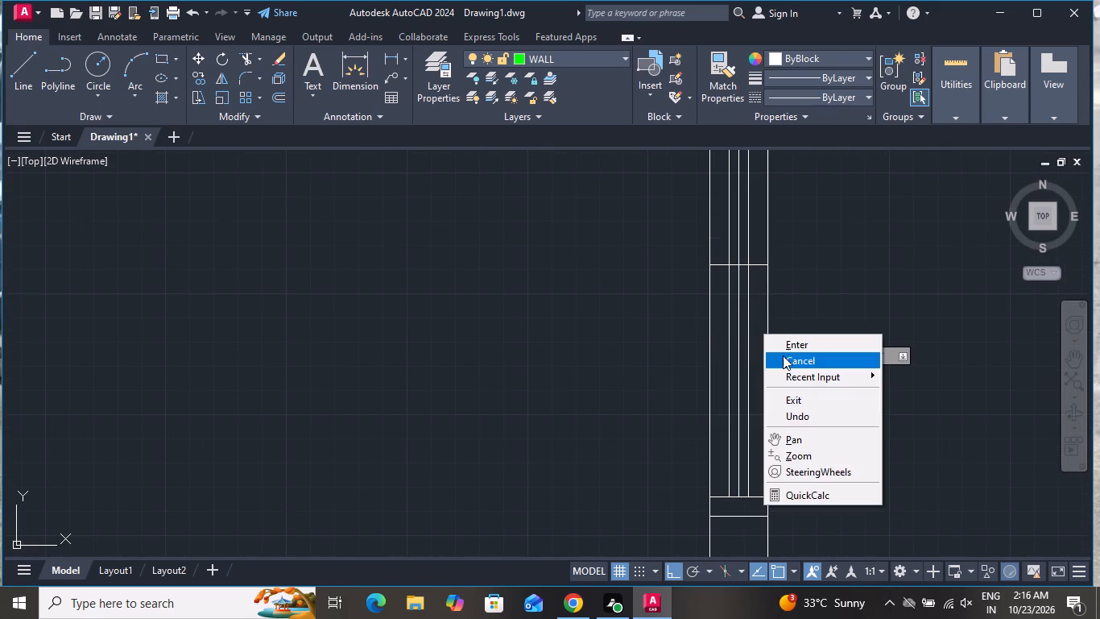
pyautogui.click(784, 355)
# Delete the original vertical centre line and the middle cross line inside the east window.
pyautogui.scroll(4, 731, 253)
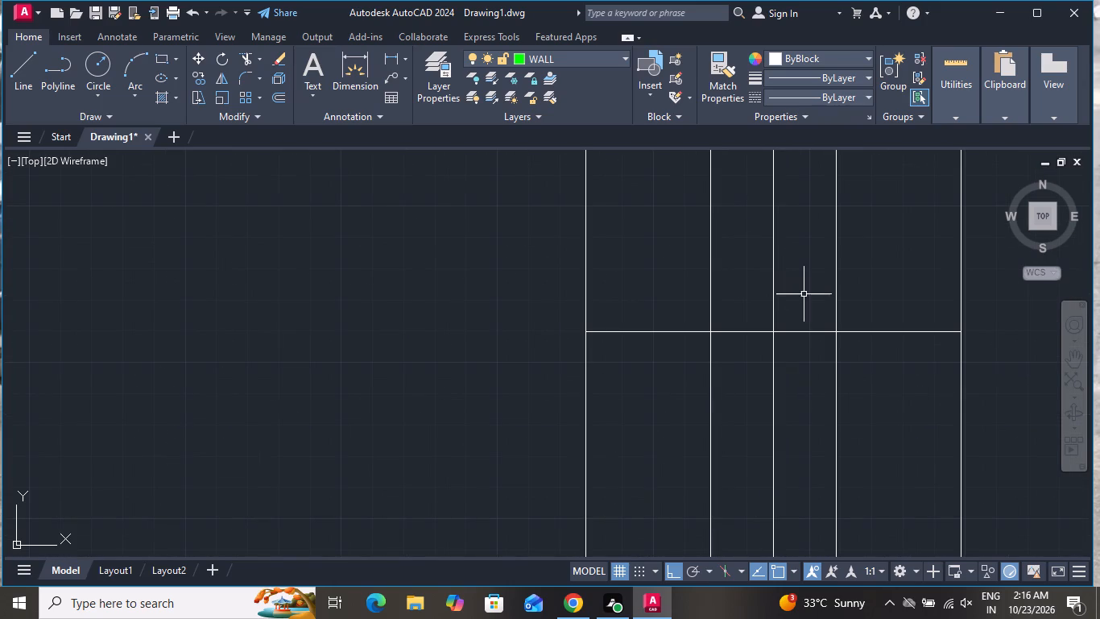
pyautogui.click(806, 294)
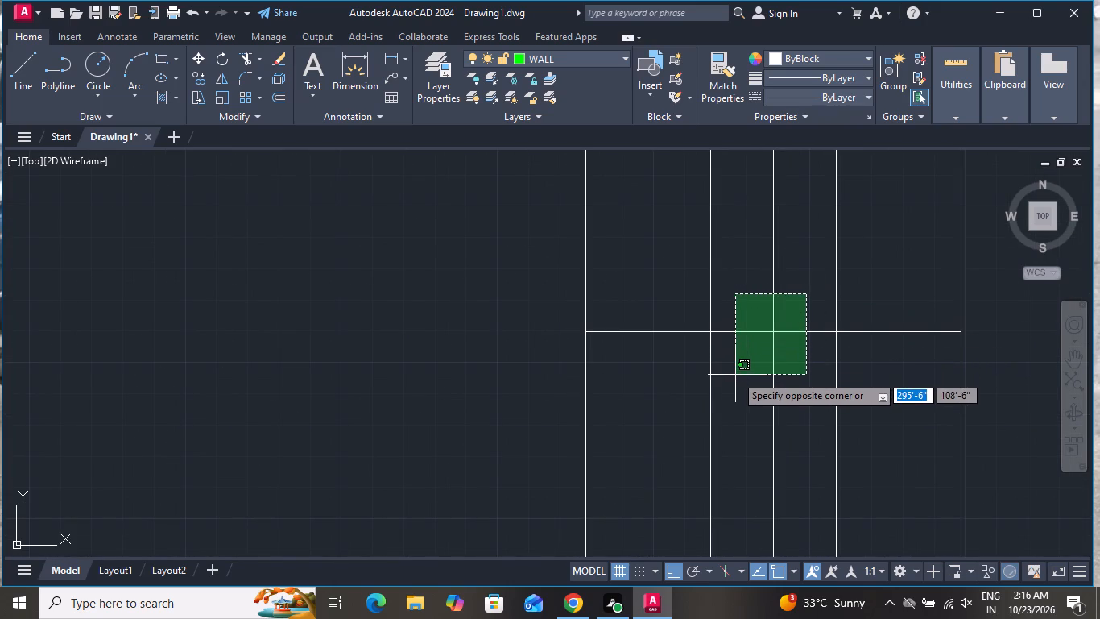
pyautogui.click(735, 375)
pyautogui.press('Delete')
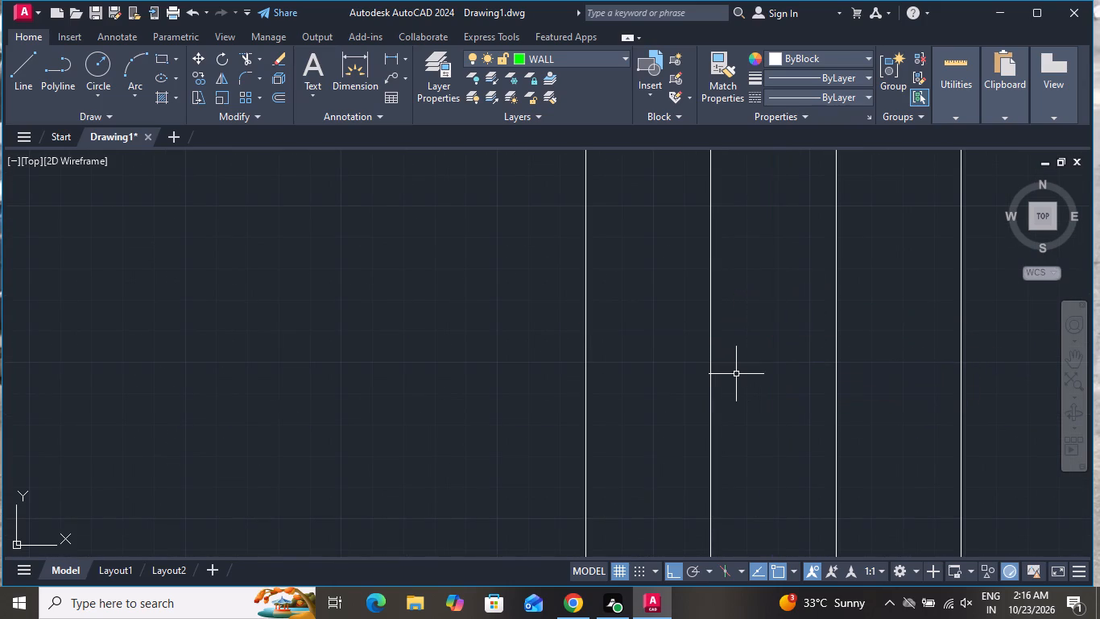
# Extend the living room's west wall line with a short vertical line across the wall at the narrow open strip's south end.
pyautogui.scroll(-4, 529, 299)
pyautogui.scroll(-5, 462, 272)
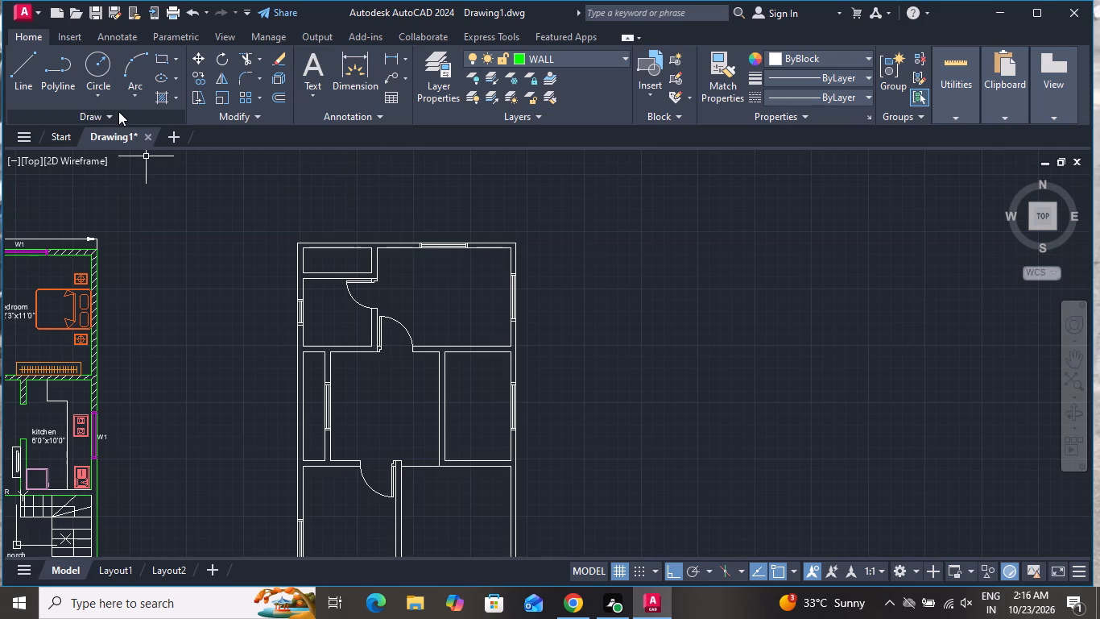
pyautogui.scroll(-2, 157, 142)
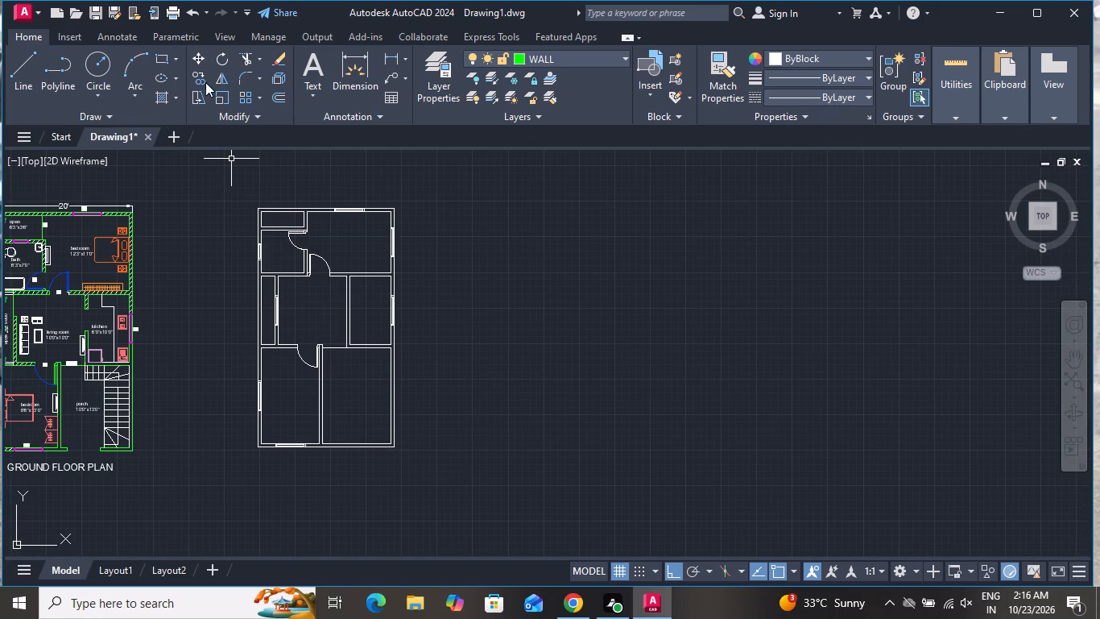
pyautogui.click(23, 60)
pyautogui.scroll(2, 177, 349)
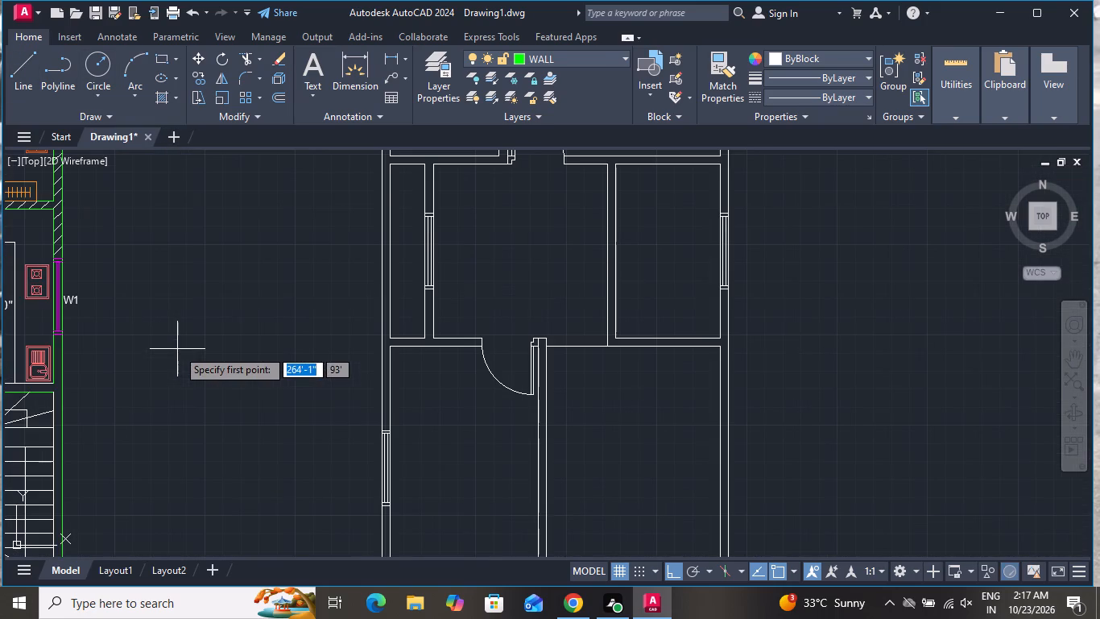
pyautogui.scroll(-1, 207, 358)
pyautogui.scroll(2, 255, 339)
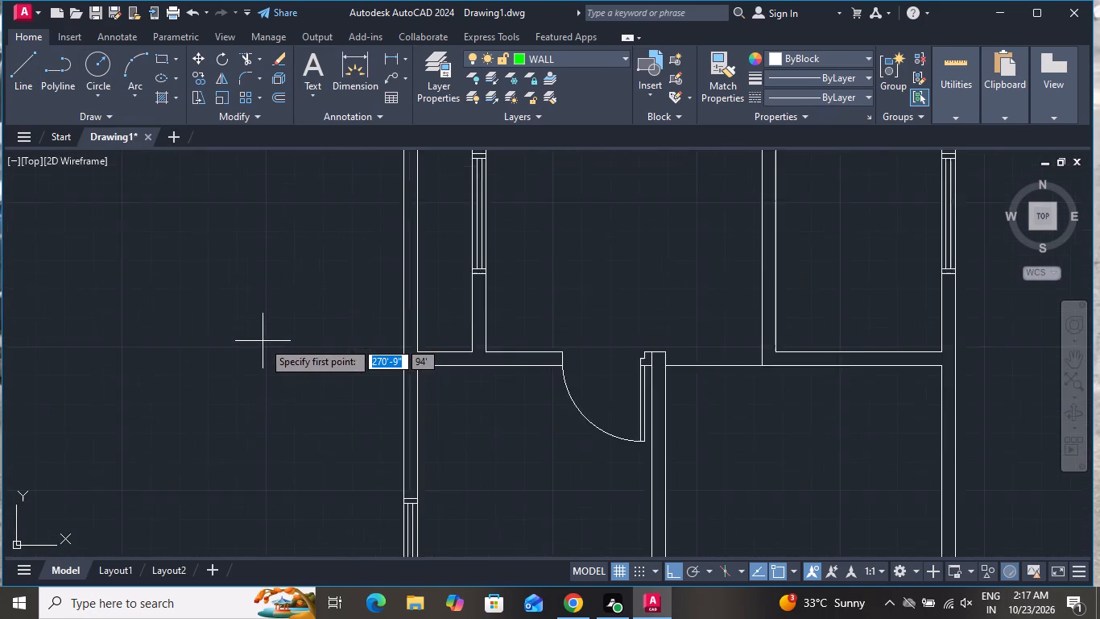
pyautogui.scroll(1, 263, 341)
pyautogui.click(601, 359)
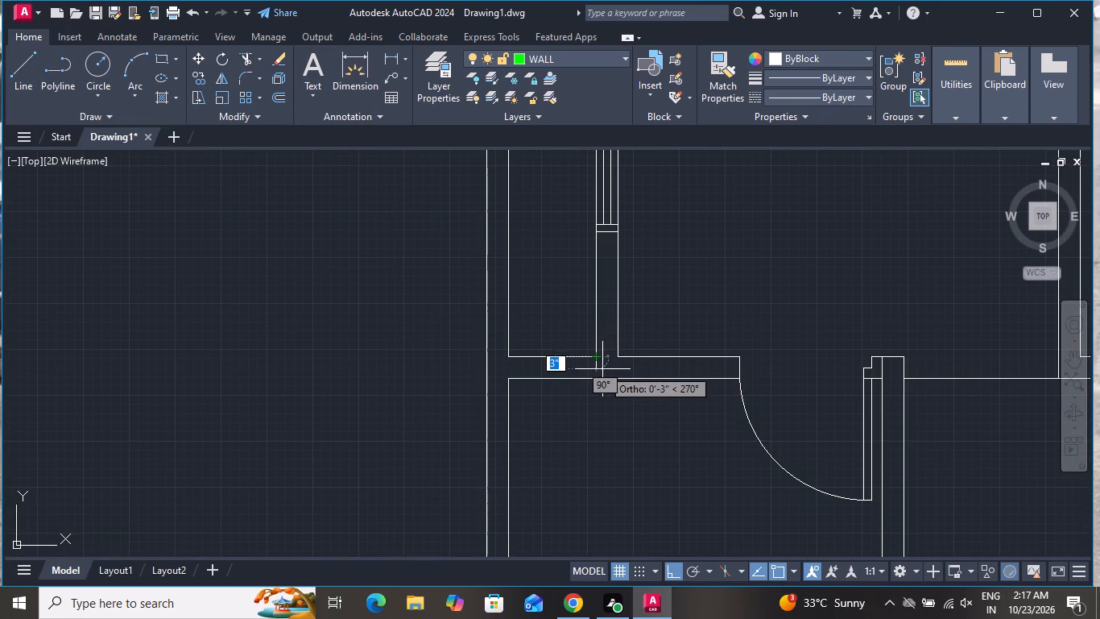
pyautogui.click(598, 379)
pyautogui.rightClick(598, 379)
pyautogui.click(611, 401)
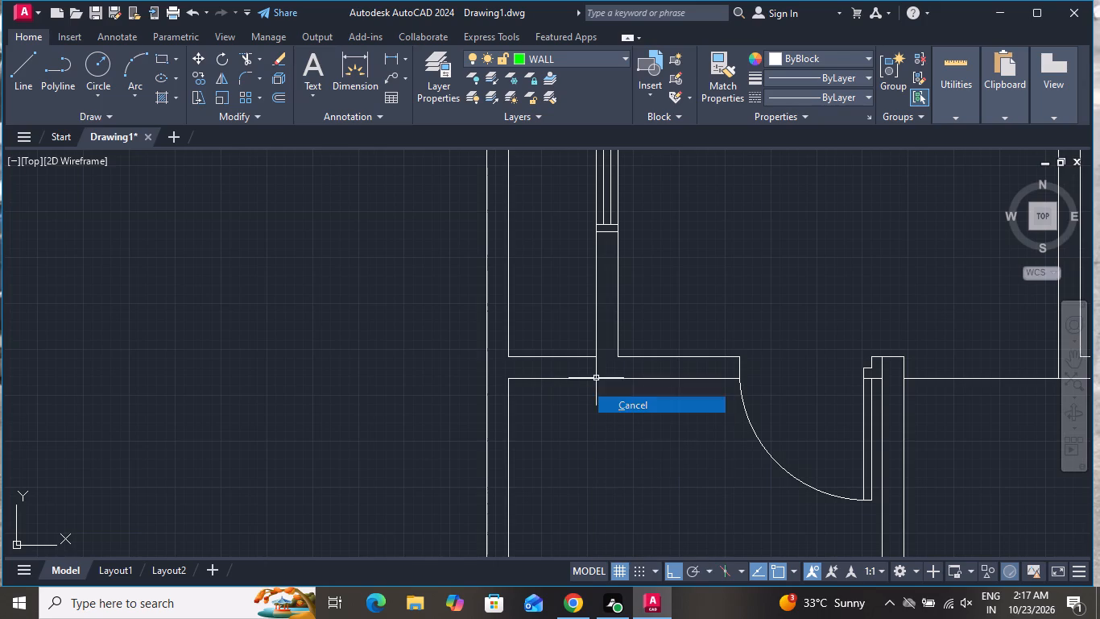
# Draw a vertical line across the same south cross wall where it meets the inner face of the west outer wall.
pyautogui.click(23, 81)
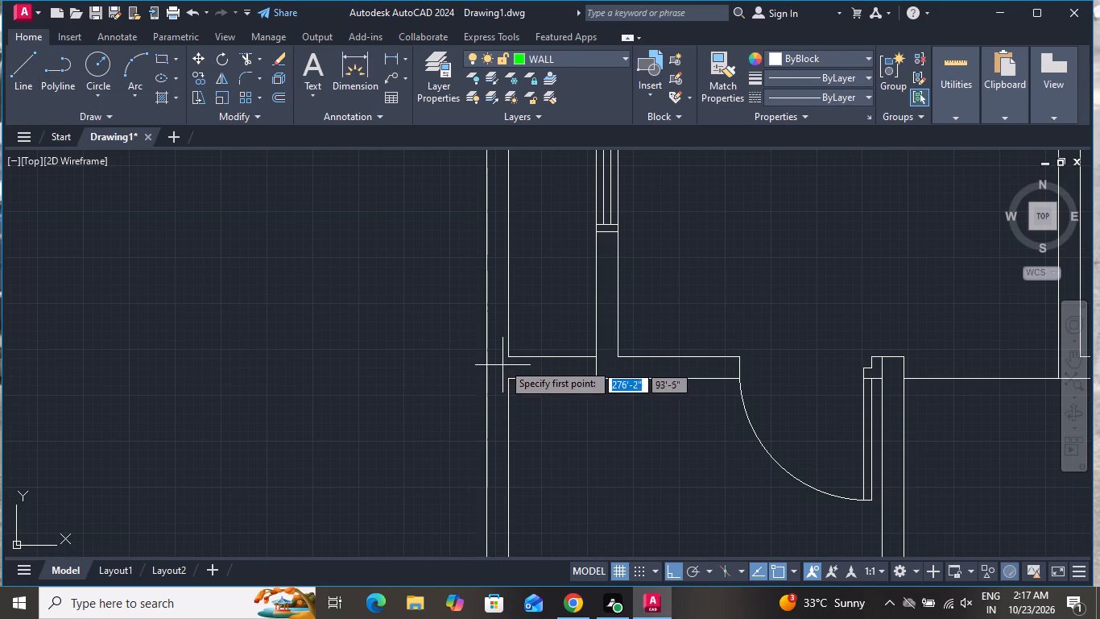
pyautogui.click(509, 351)
pyautogui.click(507, 383)
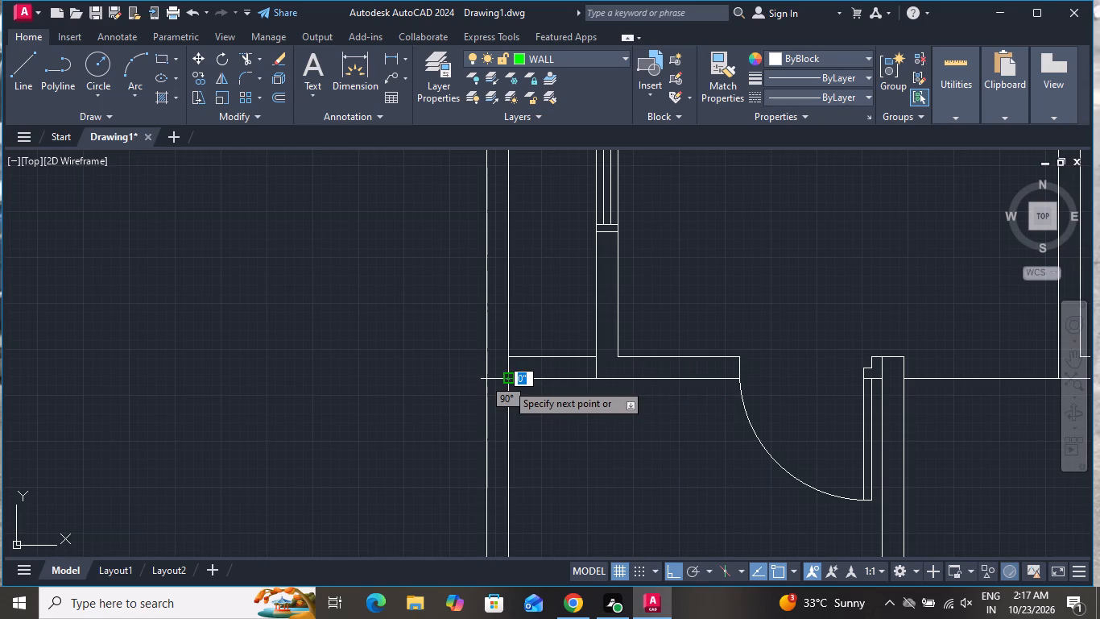
pyautogui.rightClick(507, 383)
pyautogui.click(554, 406)
# Draw a vertical line across the cross wall at the open strip's north end, along the west outer wall's inner face.
pyautogui.scroll(-3, 565, 415)
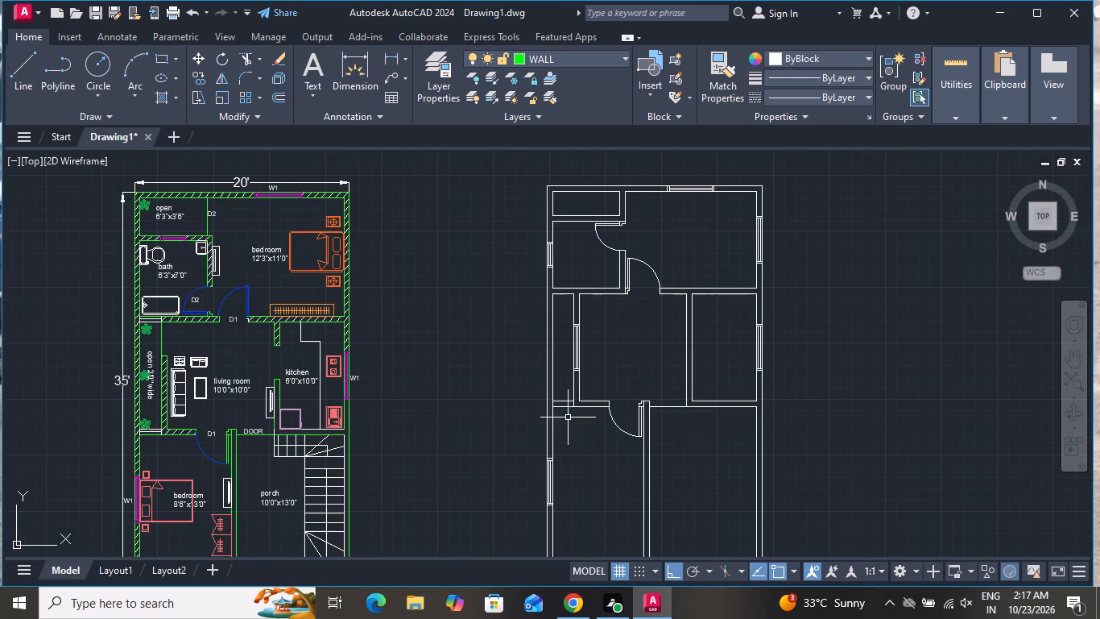
pyautogui.click(21, 73)
pyautogui.scroll(2, 544, 276)
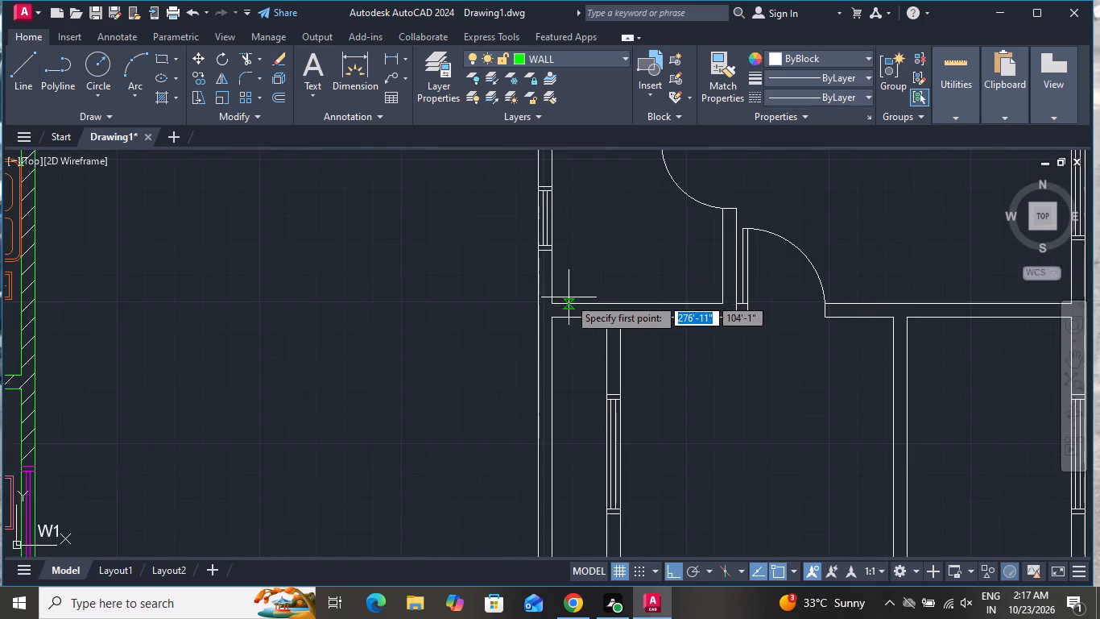
pyautogui.scroll(2, 569, 297)
pyautogui.scroll(-3, 563, 289)
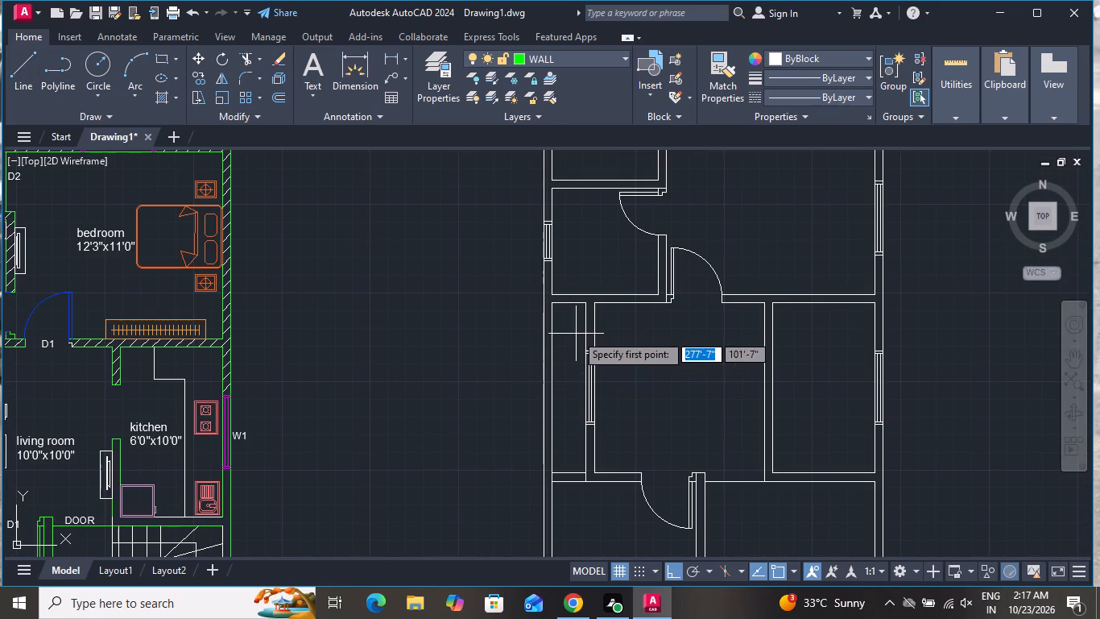
pyautogui.scroll(4, 586, 297)
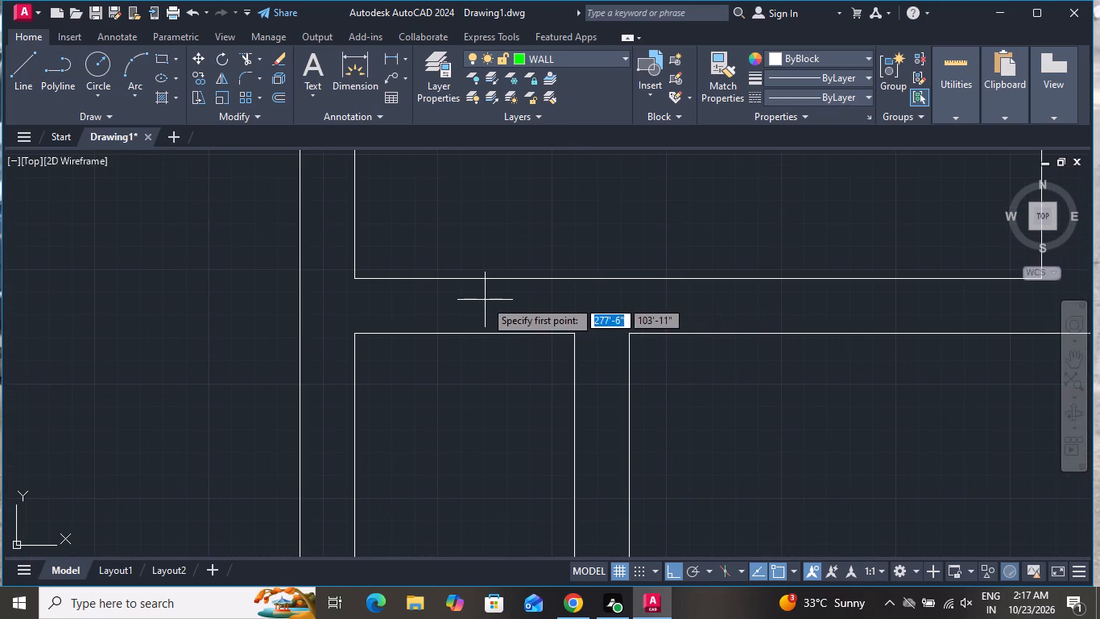
pyautogui.click(355, 280)
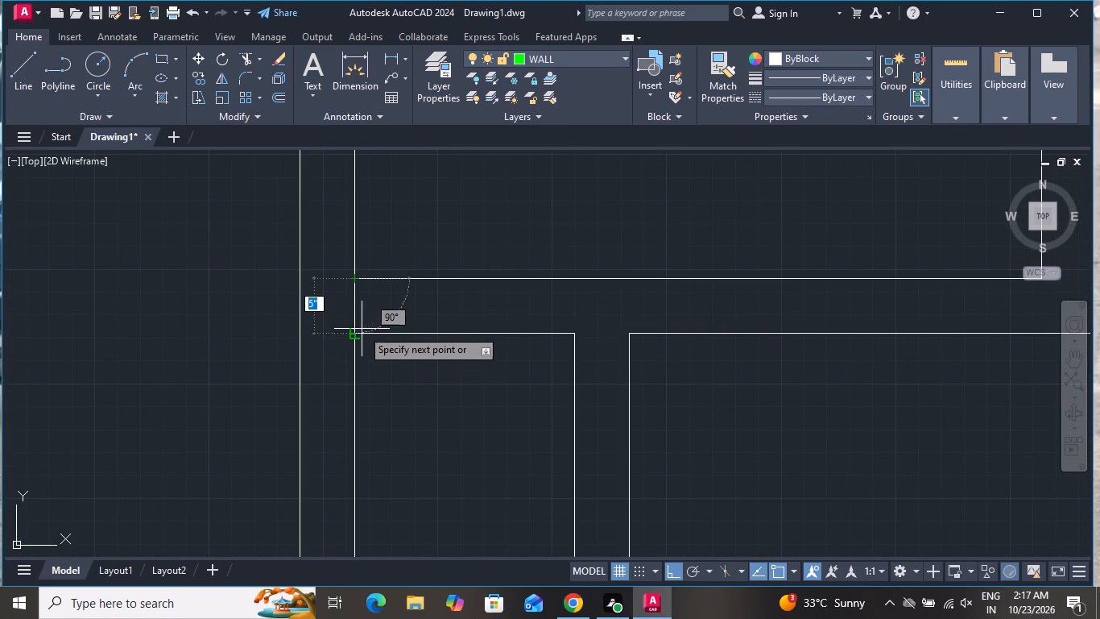
pyautogui.click(354, 334)
pyautogui.rightClick(354, 334)
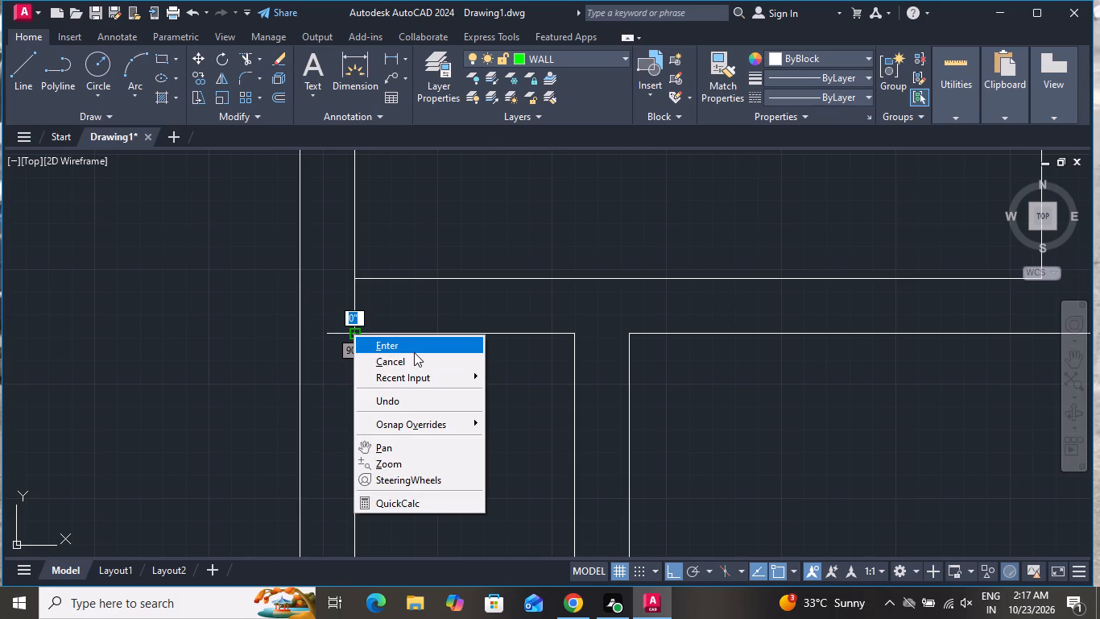
pyautogui.click(414, 351)
# Draw a vertical line across the north cross wall from the open strip's northeast corner, closing the opening's east end.
pyautogui.click(22, 70)
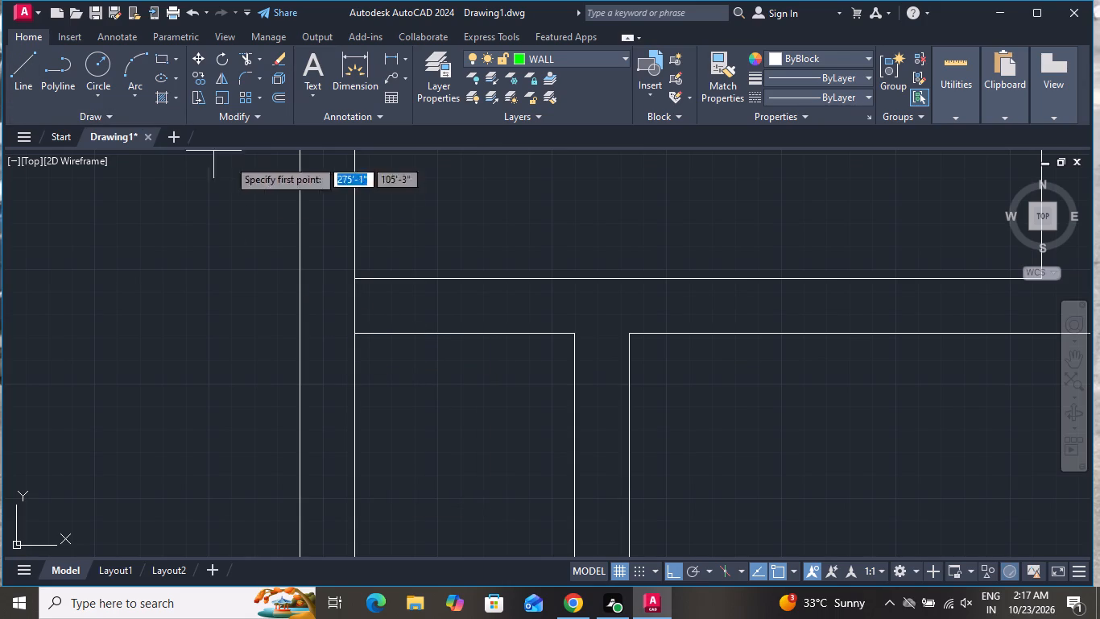
pyautogui.click(574, 334)
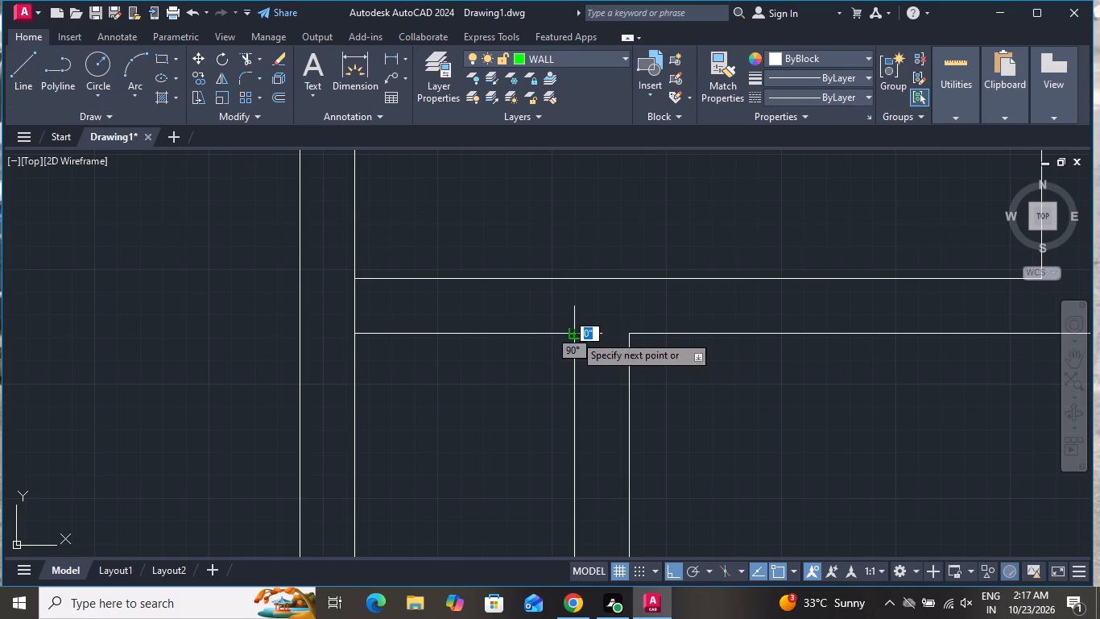
pyautogui.click(577, 278)
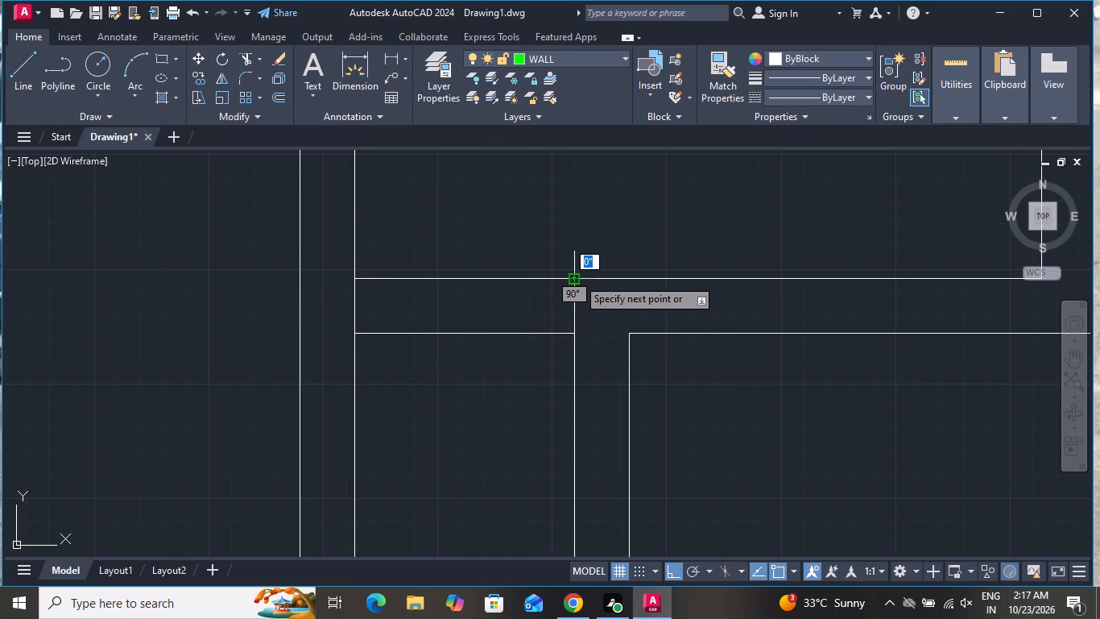
pyautogui.rightClick(577, 278)
pyautogui.click(603, 309)
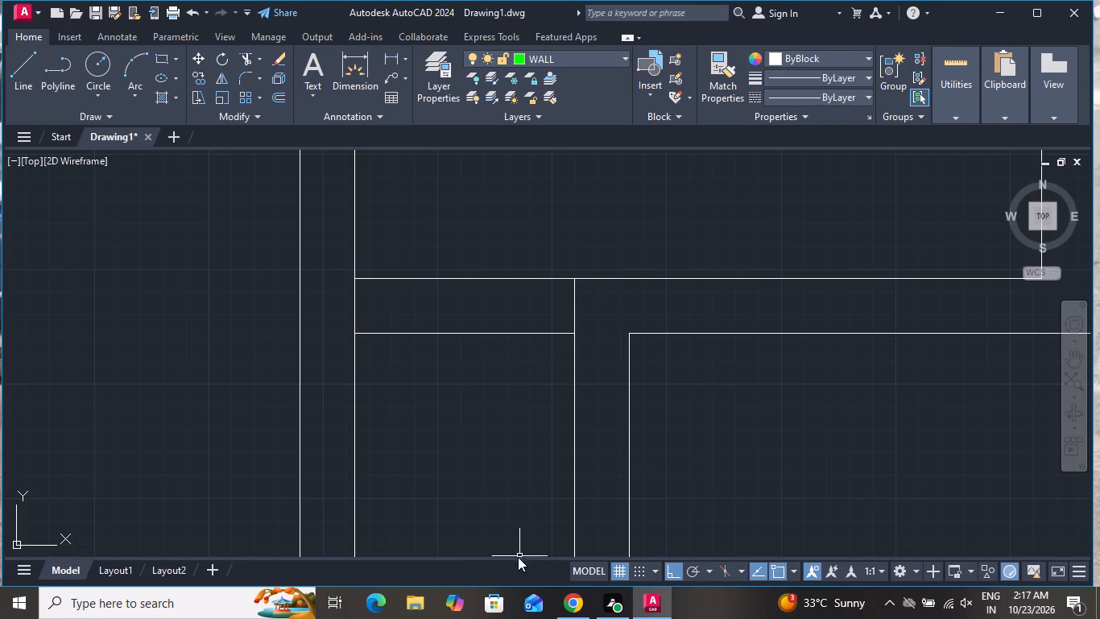
# Draw a horizontal centre line through the open strip's north opening between the midpoints of its two end lines.
pyautogui.click(20, 69)
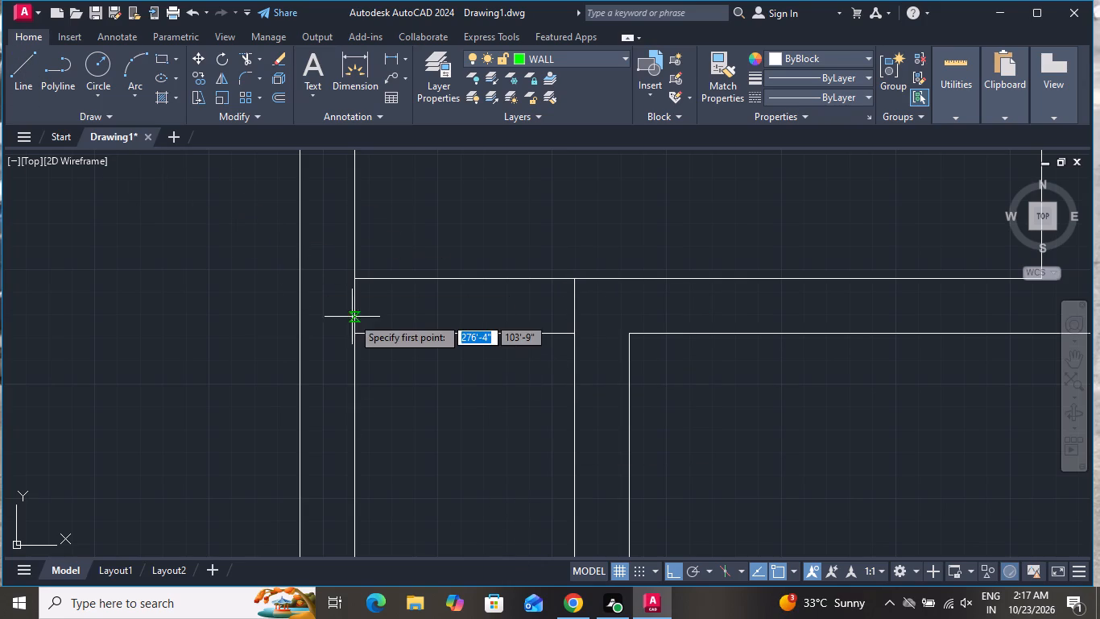
pyautogui.click(356, 305)
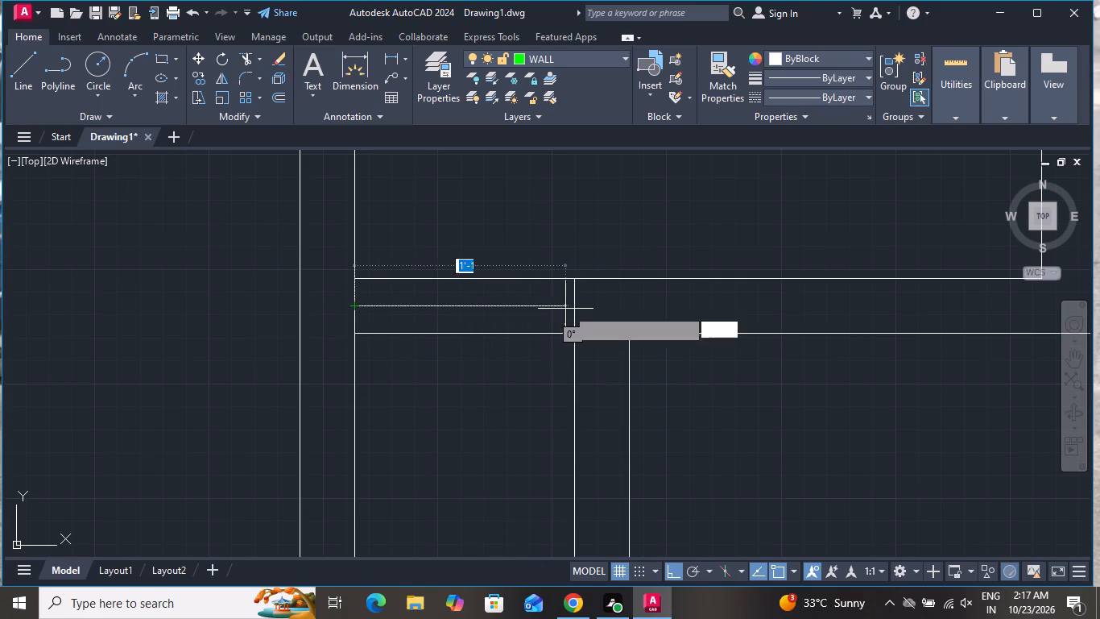
pyautogui.click(575, 303)
pyautogui.rightClick(575, 303)
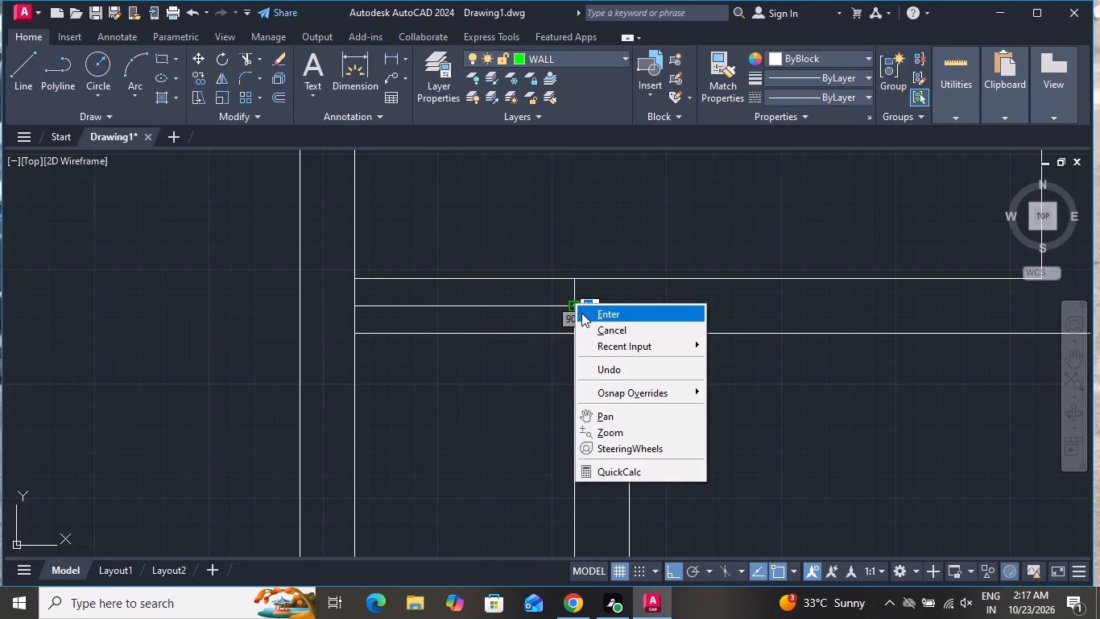
pyautogui.click(587, 330)
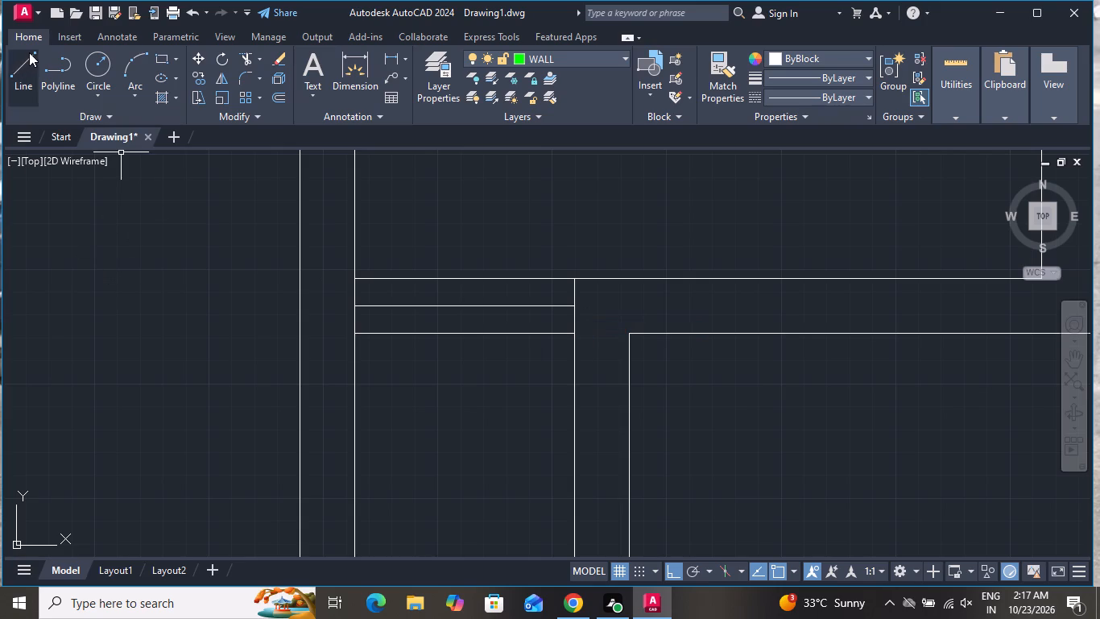
# Draw a 2' horizontal centre line through the open strip's south opening between the midpoints of its two end lines.
pyautogui.click(29, 51)
pyautogui.scroll(-2, 131, 168)
pyautogui.scroll(-2, 245, 234)
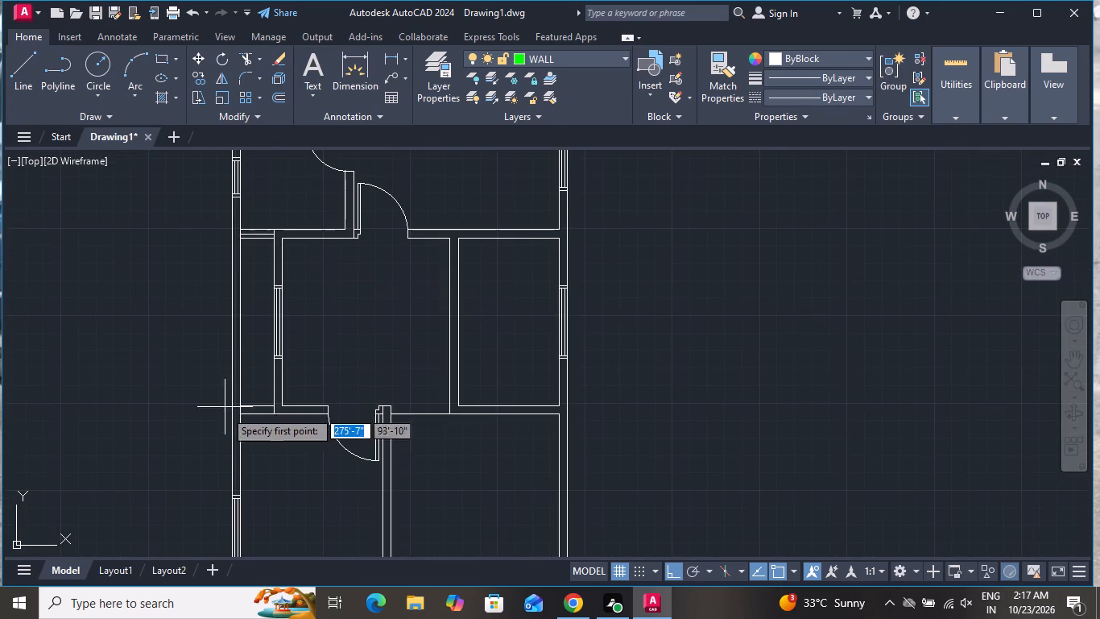
pyautogui.scroll(2, 246, 456)
pyautogui.scroll(2, 245, 334)
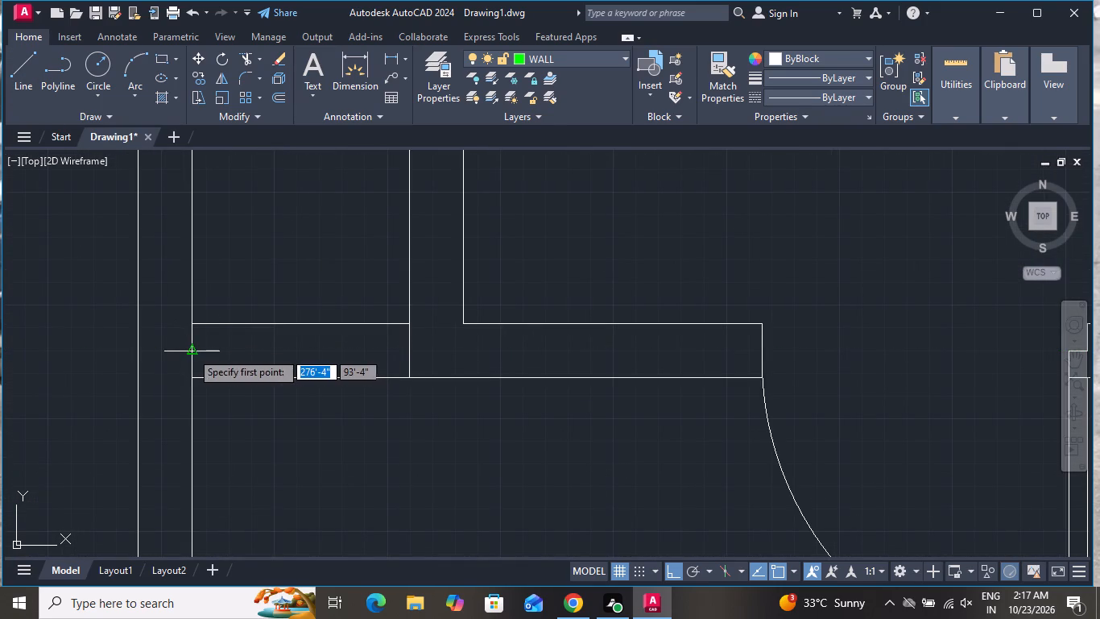
pyautogui.click(191, 351)
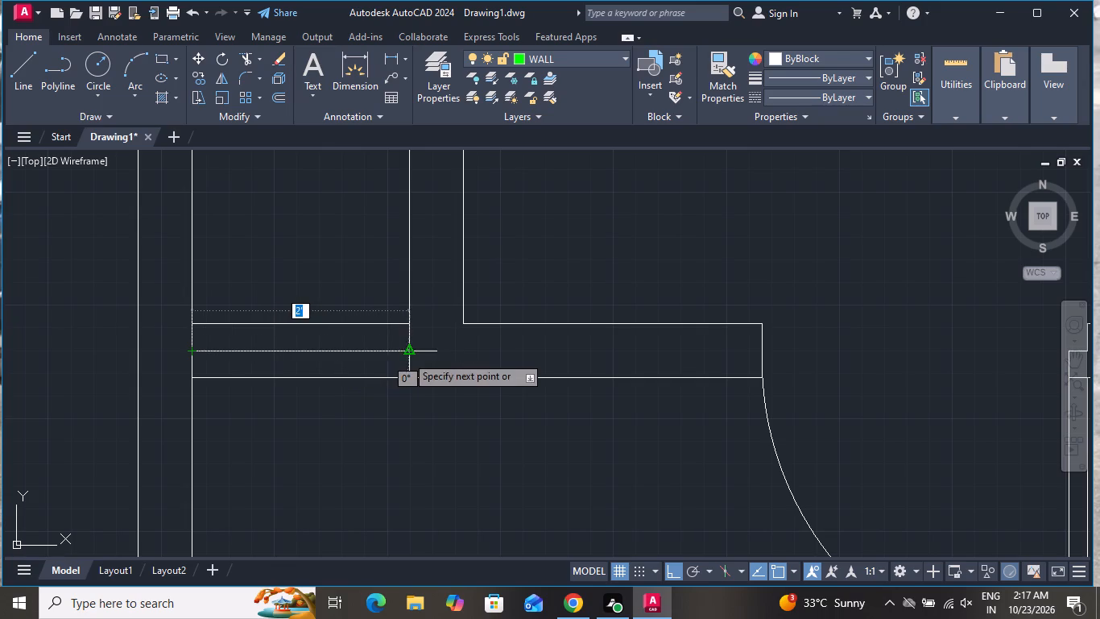
pyautogui.click(406, 355)
pyautogui.rightClick(405, 355)
pyautogui.click(416, 377)
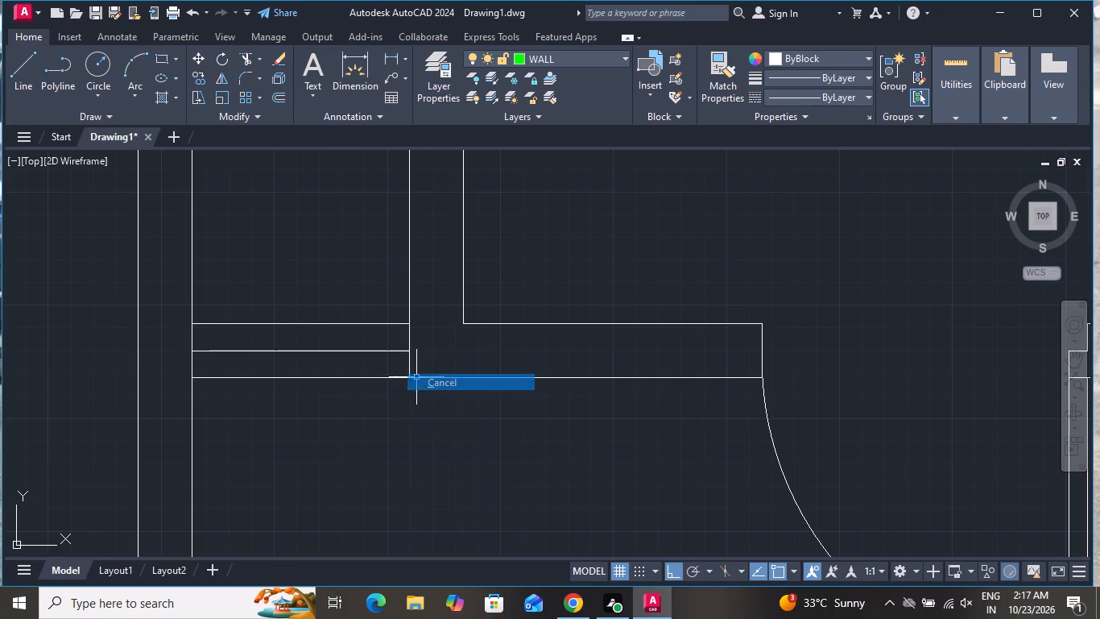
# Compare the redrawn plan's walls and openings with the reference ground floor plan, down to the porch.
pyautogui.scroll(-2, 409, 388)
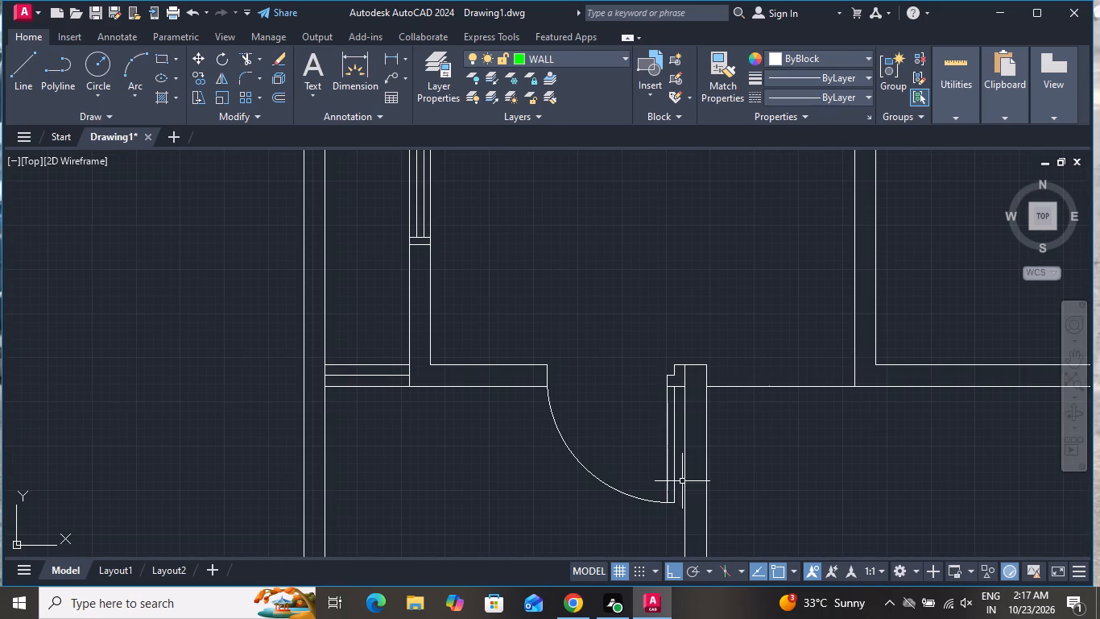
pyautogui.scroll(-3, 548, 496)
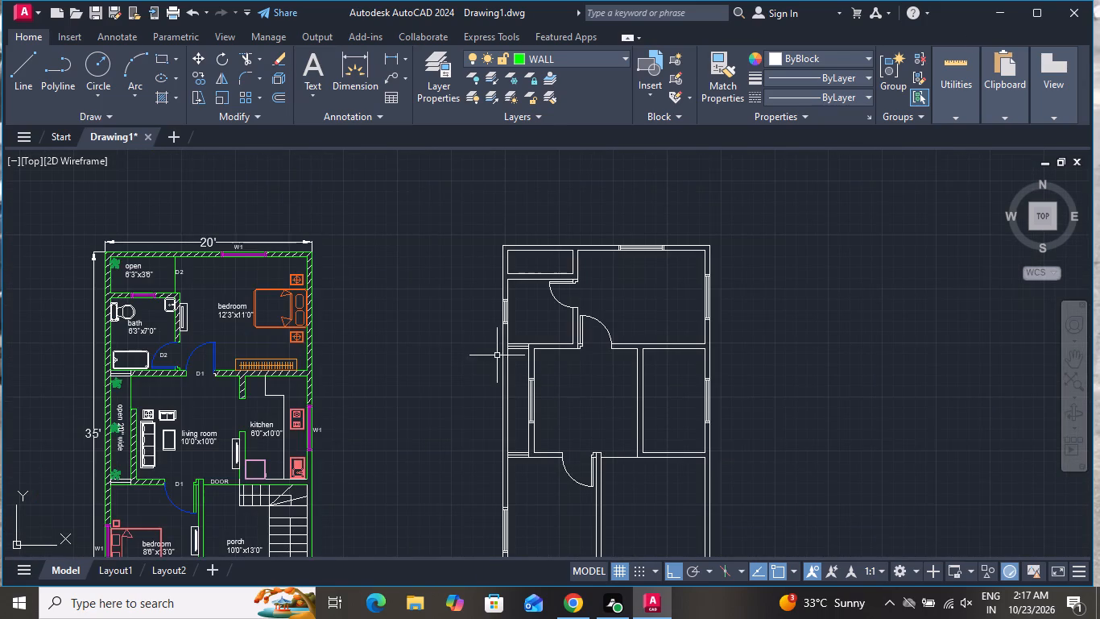
pyautogui.scroll(5, 502, 350)
pyautogui.scroll(-4, 507, 367)
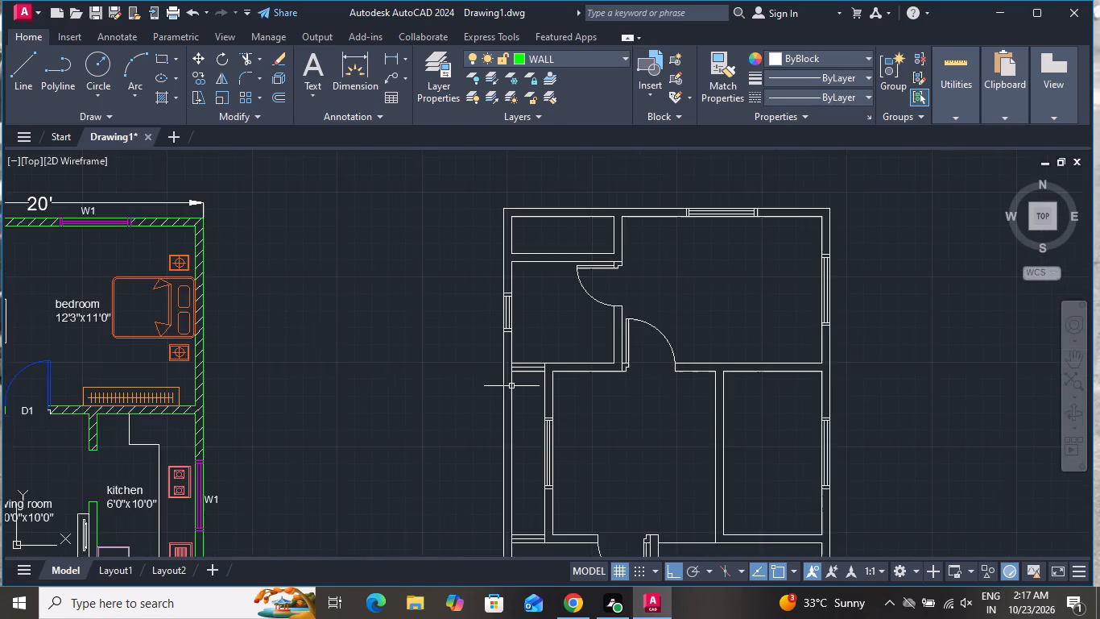
pyautogui.scroll(-3, 511, 386)
pyautogui.scroll(3, 569, 488)
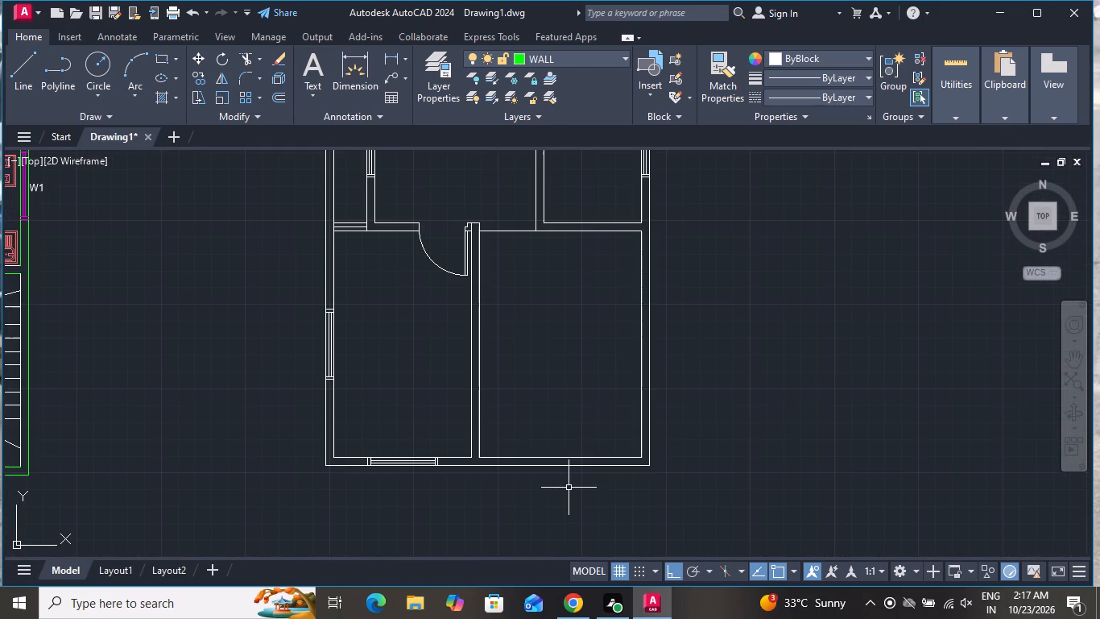
pyautogui.scroll(-1, 569, 488)
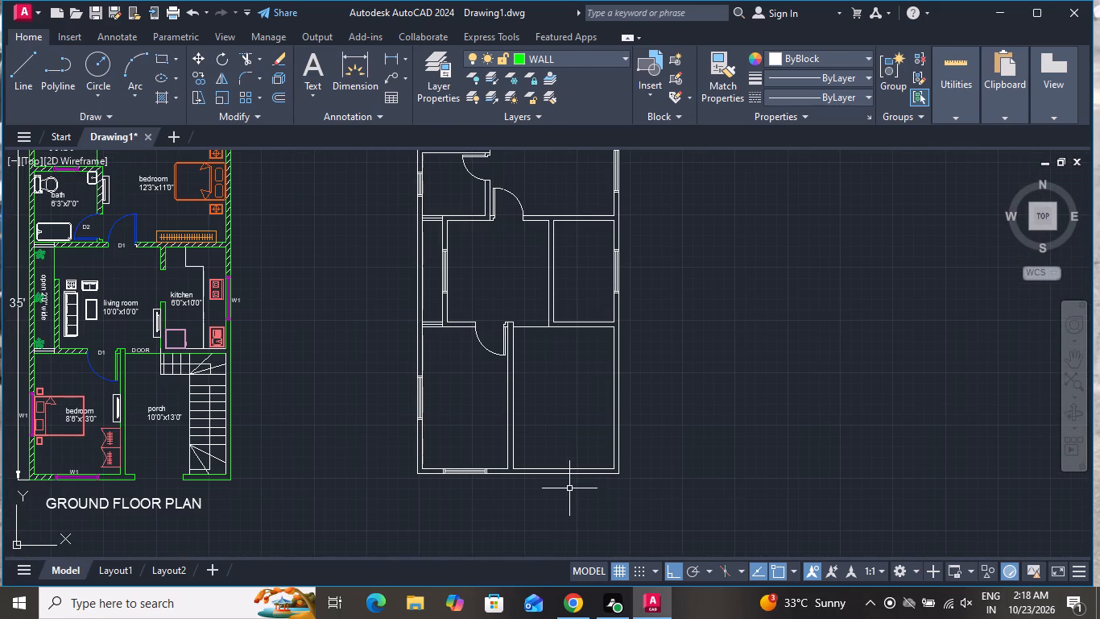
# Draw a short horizontal line across the porch's east wall from the midpoint of its inner face to the outer face.
pyautogui.click(27, 73)
pyautogui.scroll(2, 594, 495)
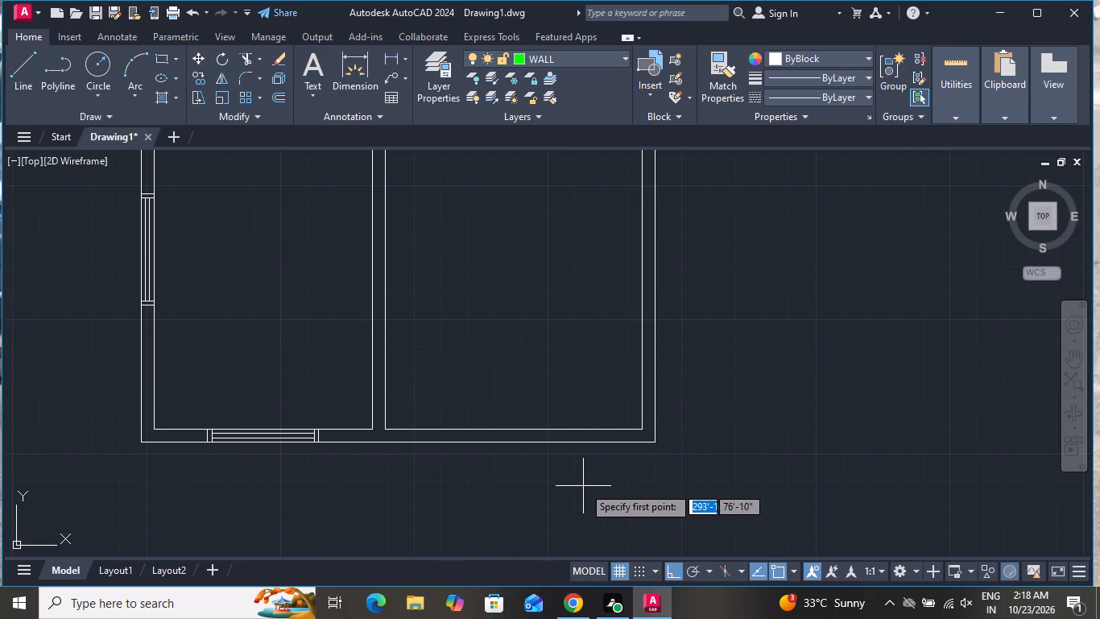
pyautogui.scroll(2, 546, 437)
pyautogui.scroll(-3, 544, 436)
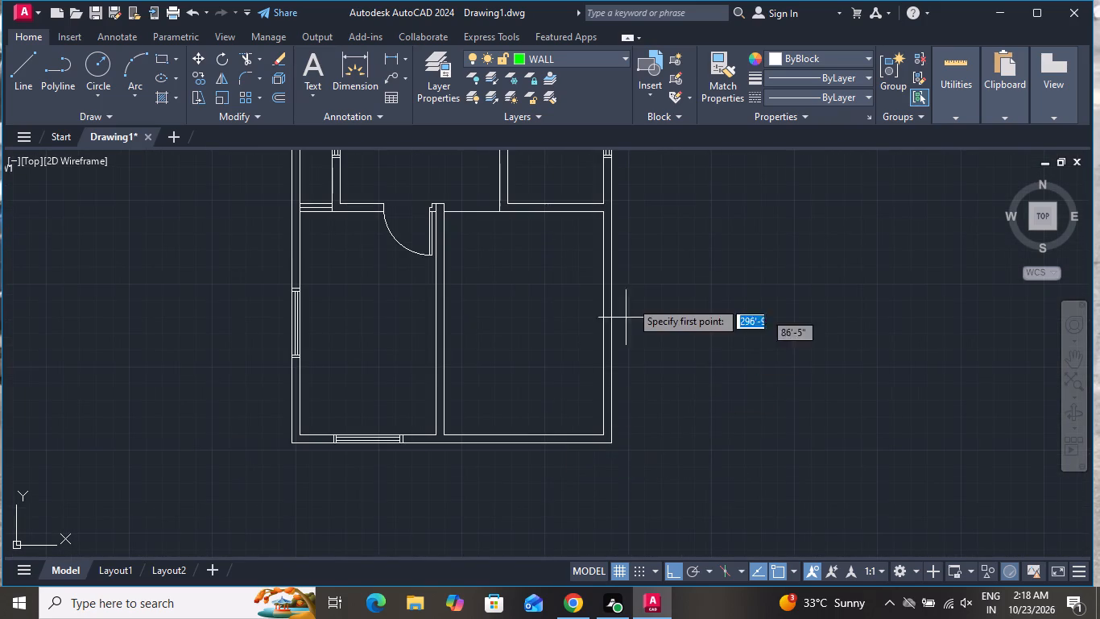
pyautogui.scroll(1, 612, 309)
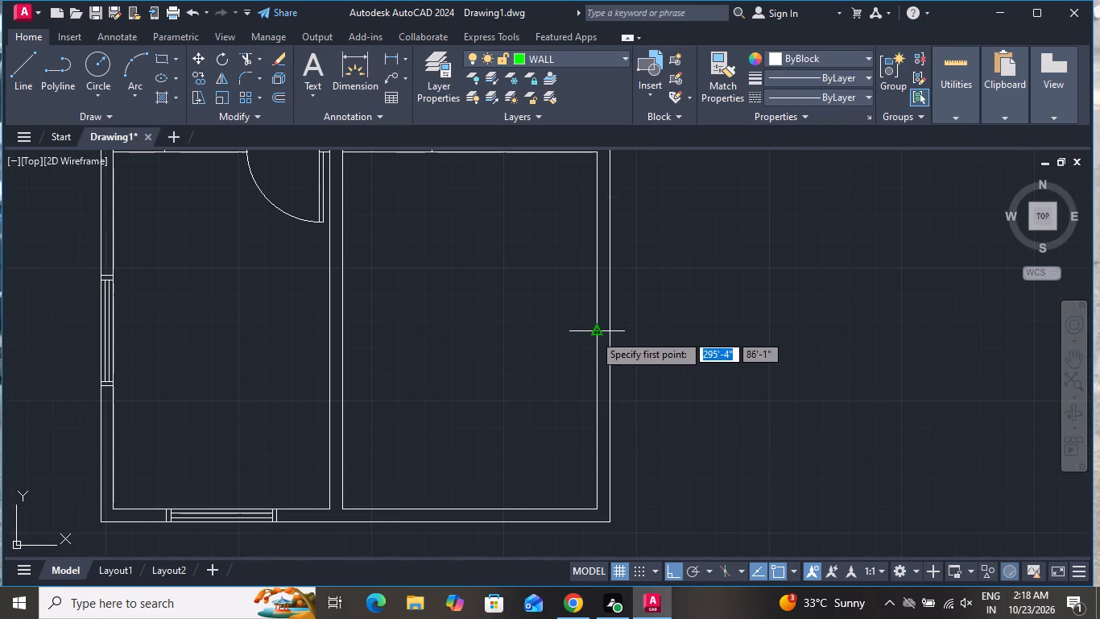
pyautogui.click(593, 334)
pyautogui.click(610, 335)
pyautogui.rightClick(610, 336)
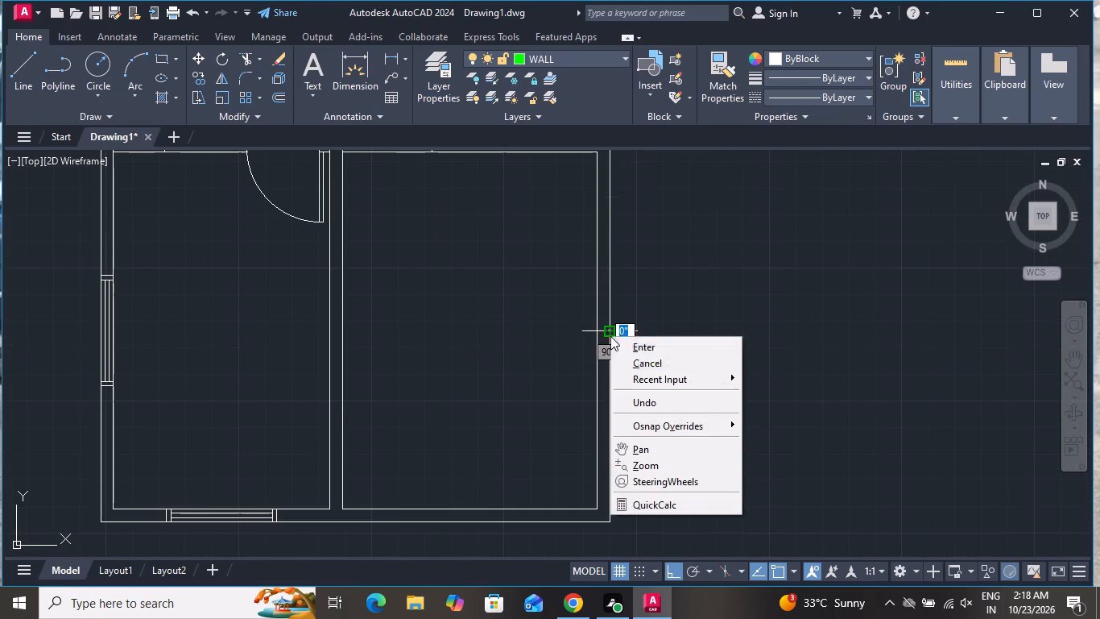
pyautogui.click(616, 357)
# Offset the short line across the porch's east wall by 2' to both the north and the south.
pyautogui.press('o')
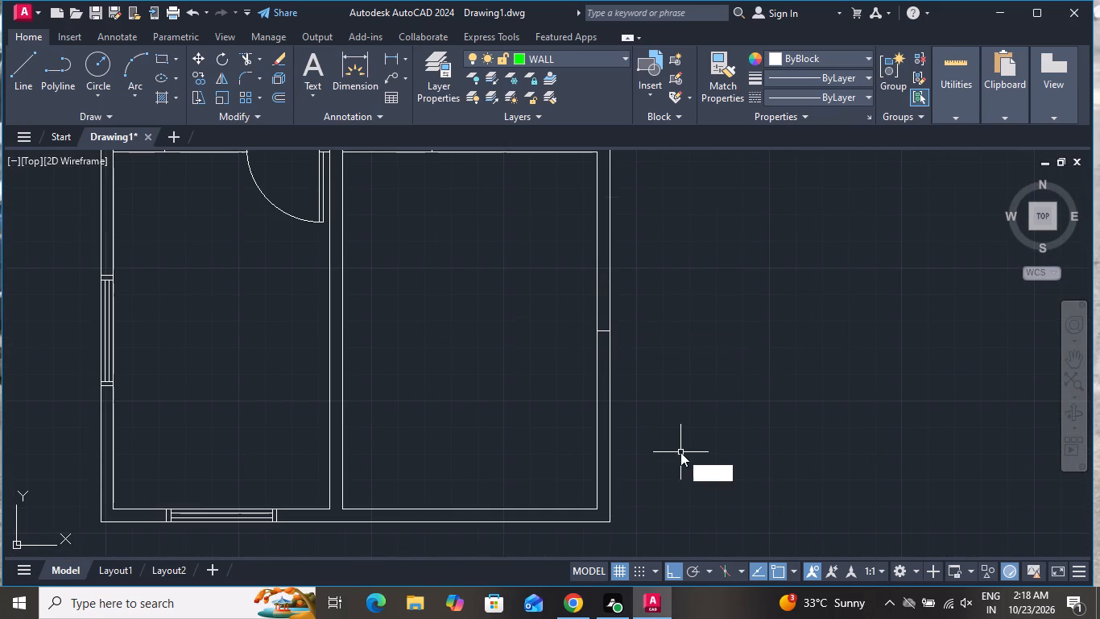
pyautogui.press('space')
pyautogui.press('2')
pyautogui.press("'")
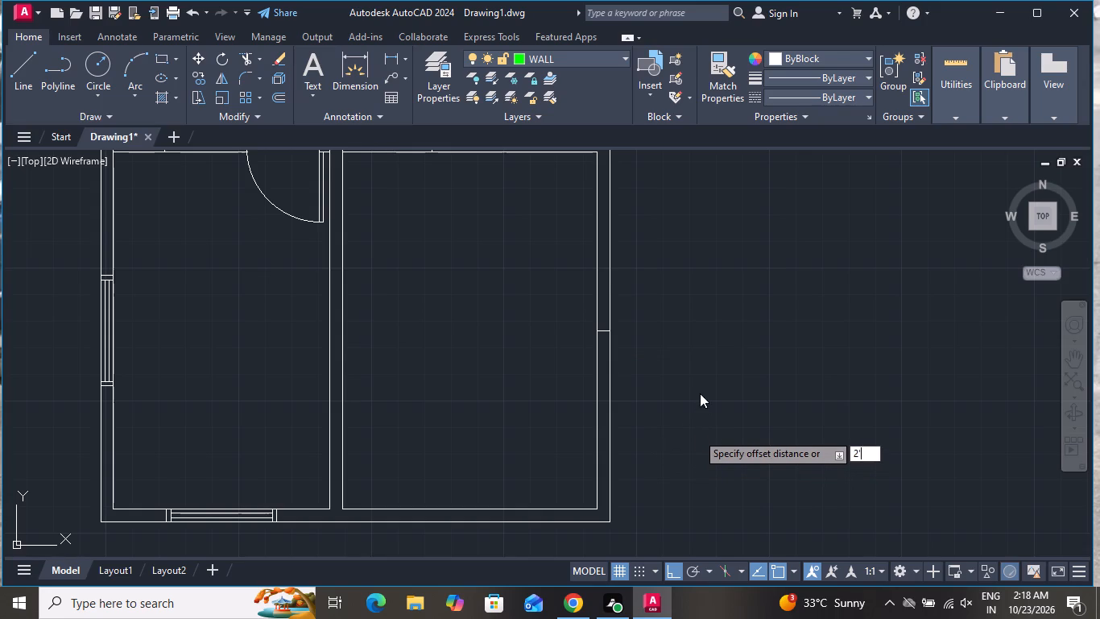
pyautogui.press('Return')
pyautogui.scroll(1, 608, 328)
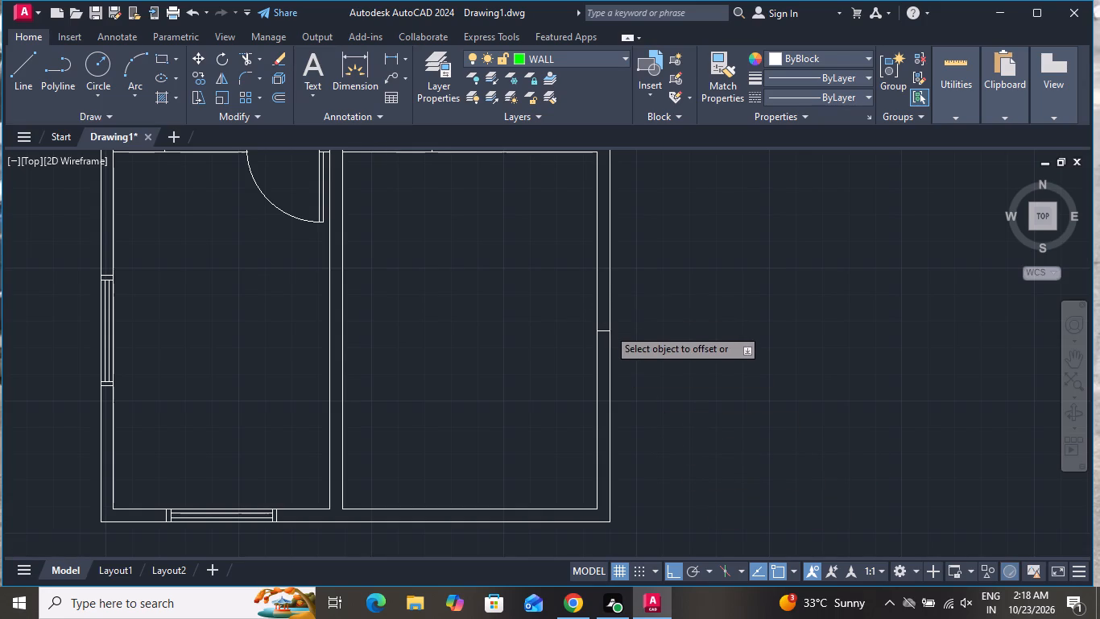
pyautogui.scroll(1, 608, 328)
pyautogui.click(601, 332)
pyautogui.click(601, 280)
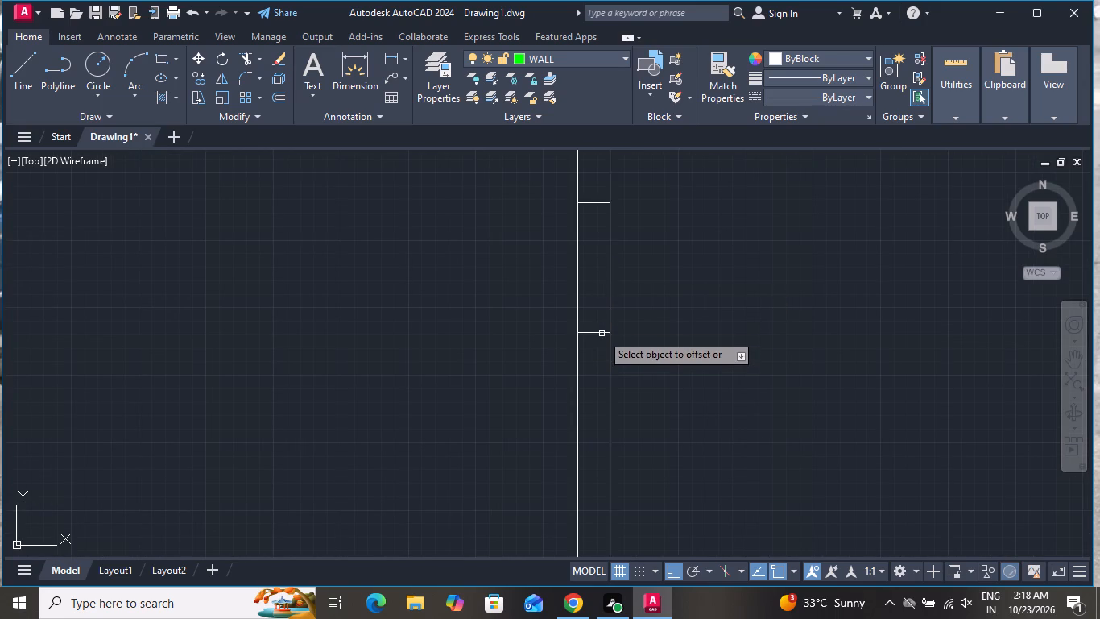
pyautogui.click(602, 332)
pyautogui.click(596, 366)
pyautogui.rightClick(649, 309)
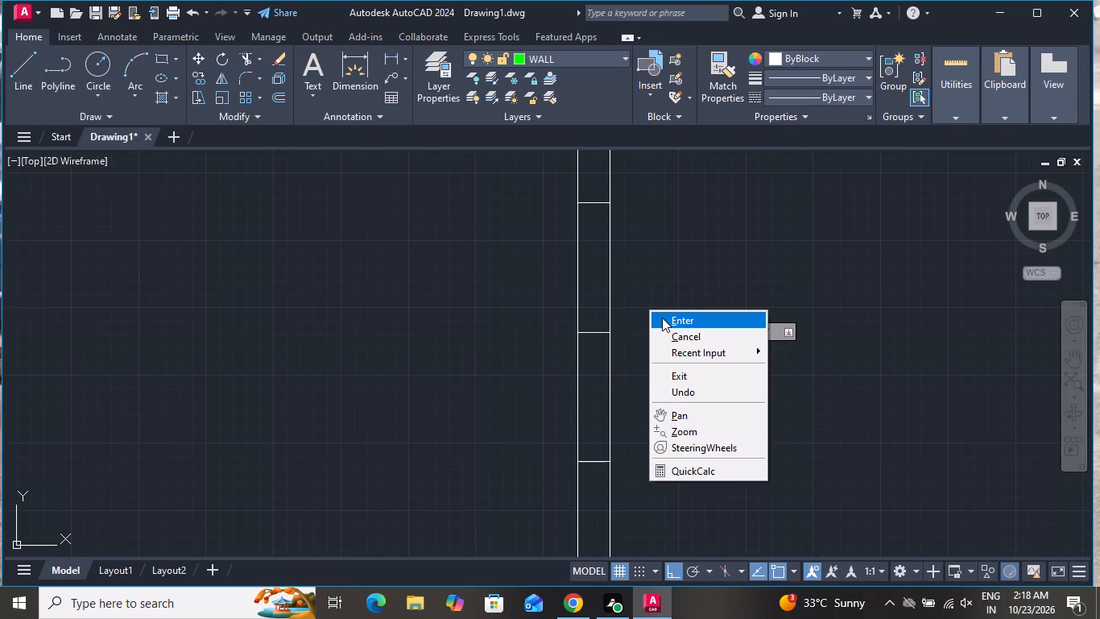
pyautogui.click(674, 330)
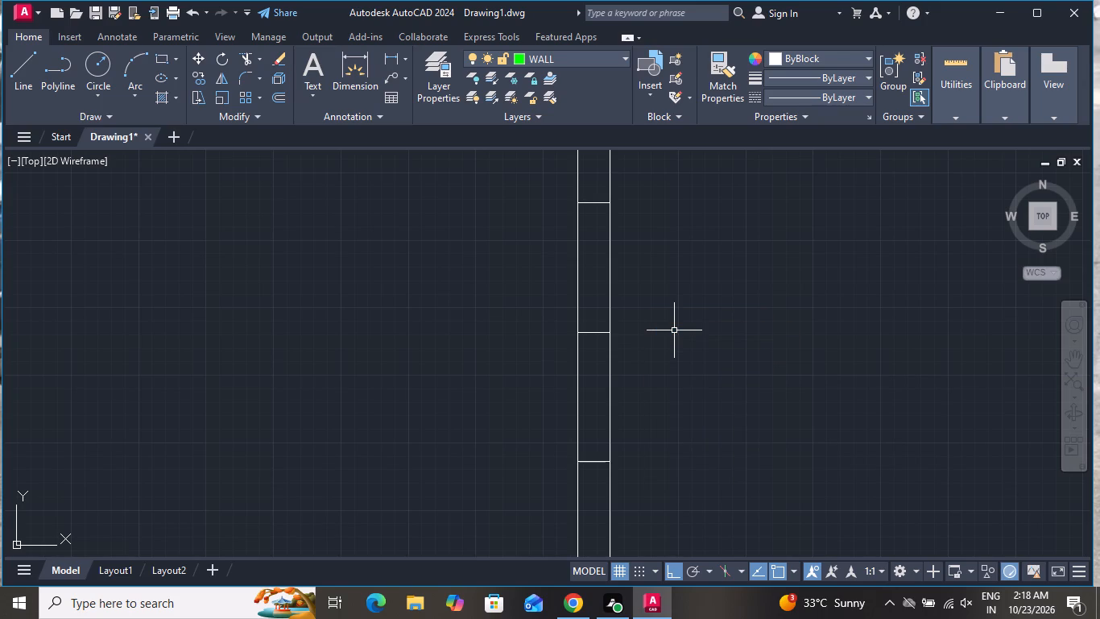
# Offset both end lines of the porch's east window outward by 2".
pyautogui.write('O')
pyautogui.press('space')
pyautogui.press('2')
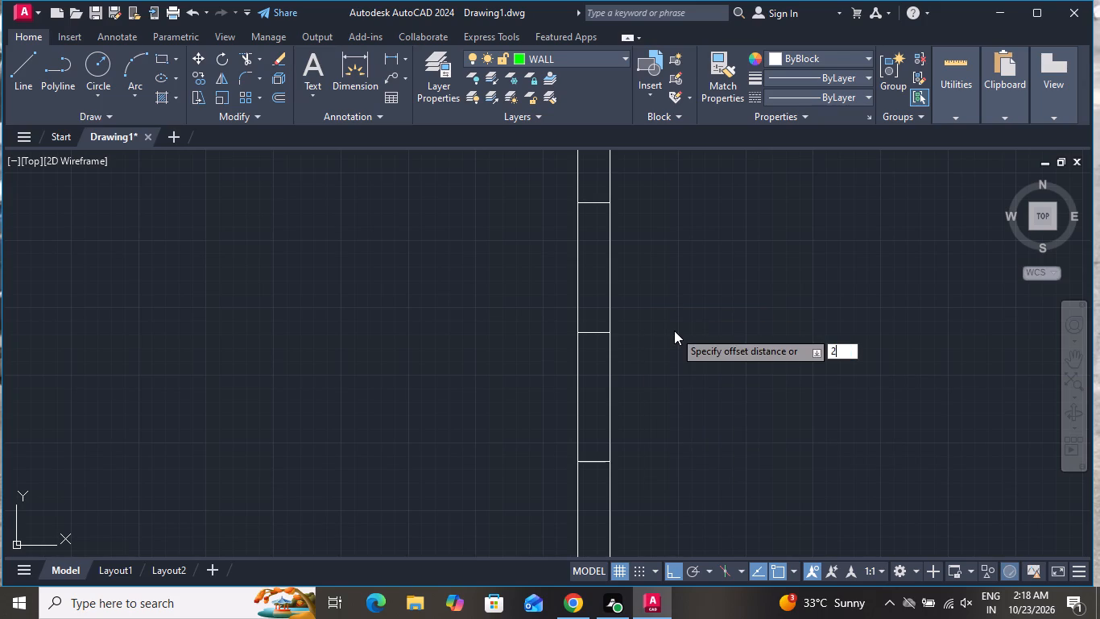
pyautogui.hotkey('shift', '"')
pyautogui.press('Return')
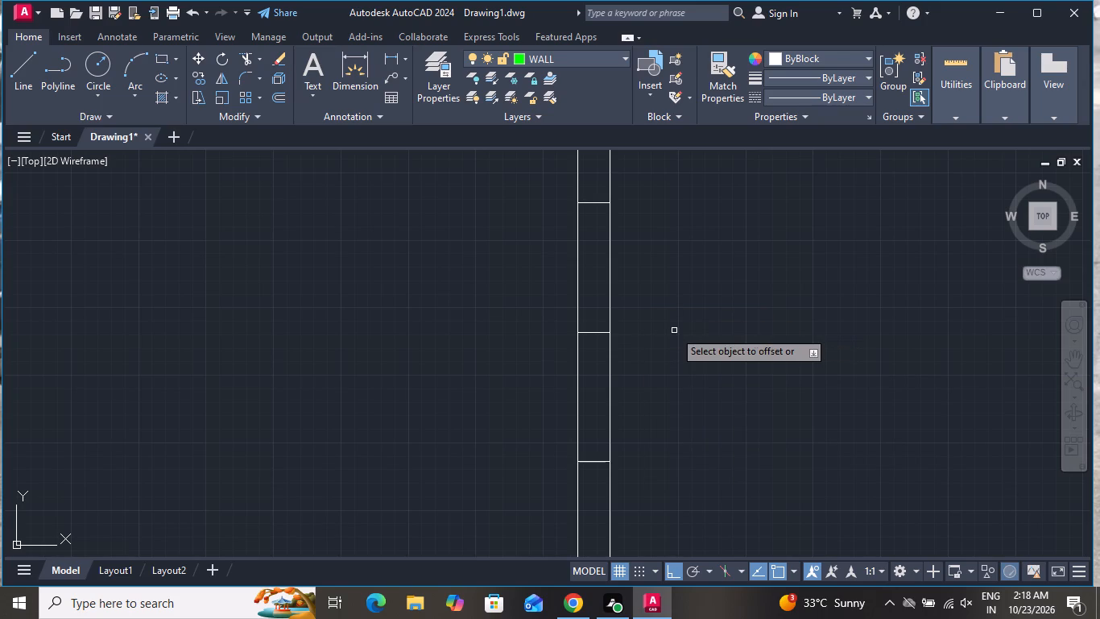
pyautogui.scroll(-3, 619, 330)
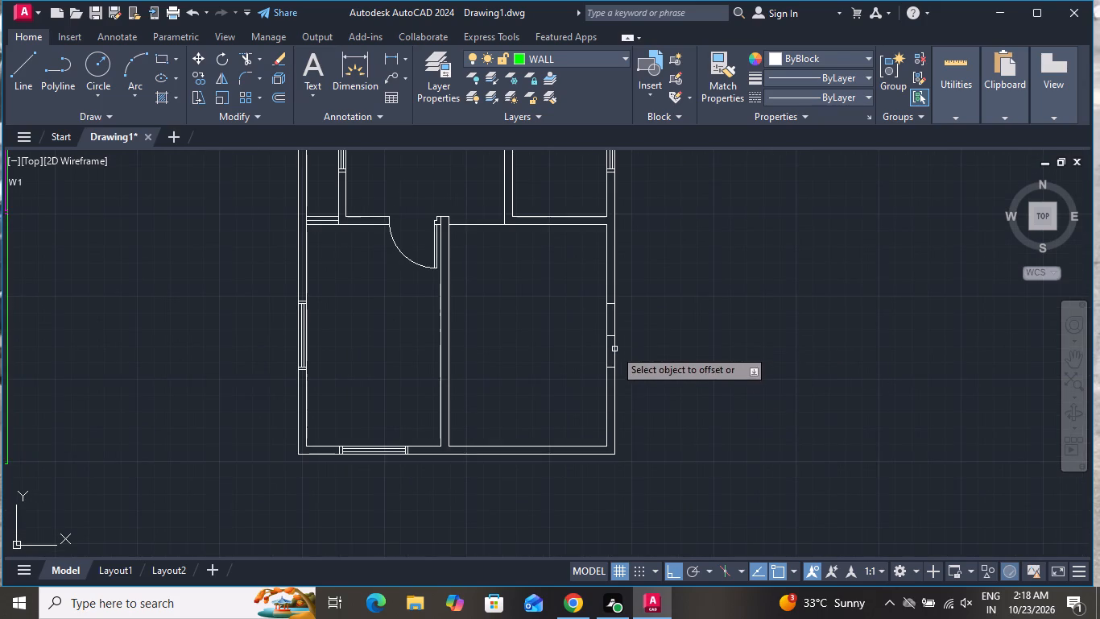
pyautogui.scroll(-2, 617, 384)
pyautogui.scroll(4, 615, 336)
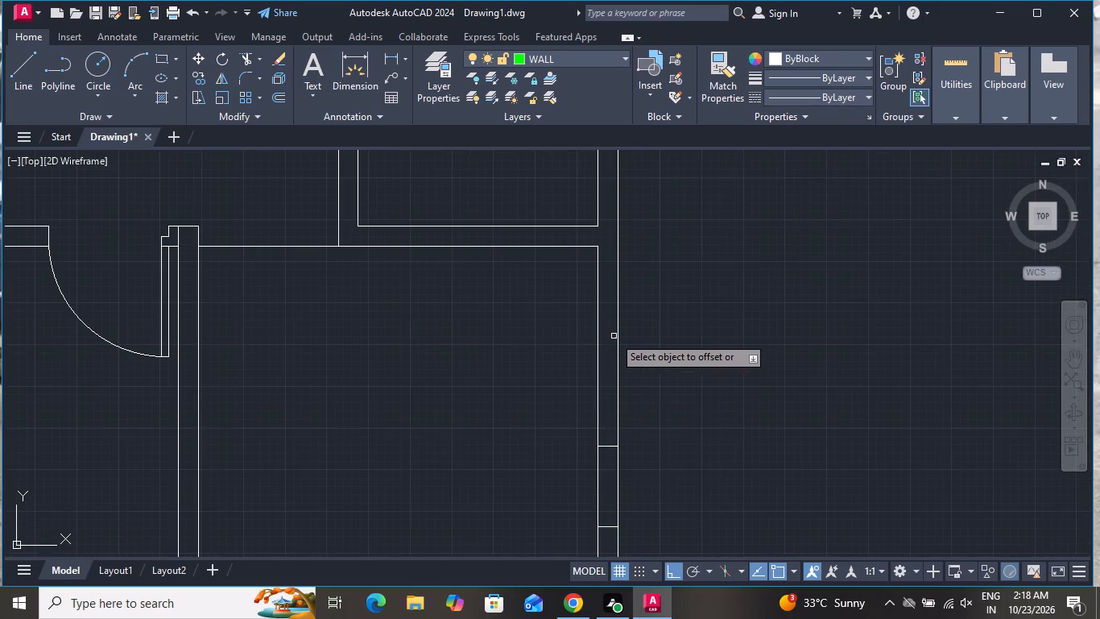
pyautogui.scroll(2, 602, 467)
pyautogui.click(622, 414)
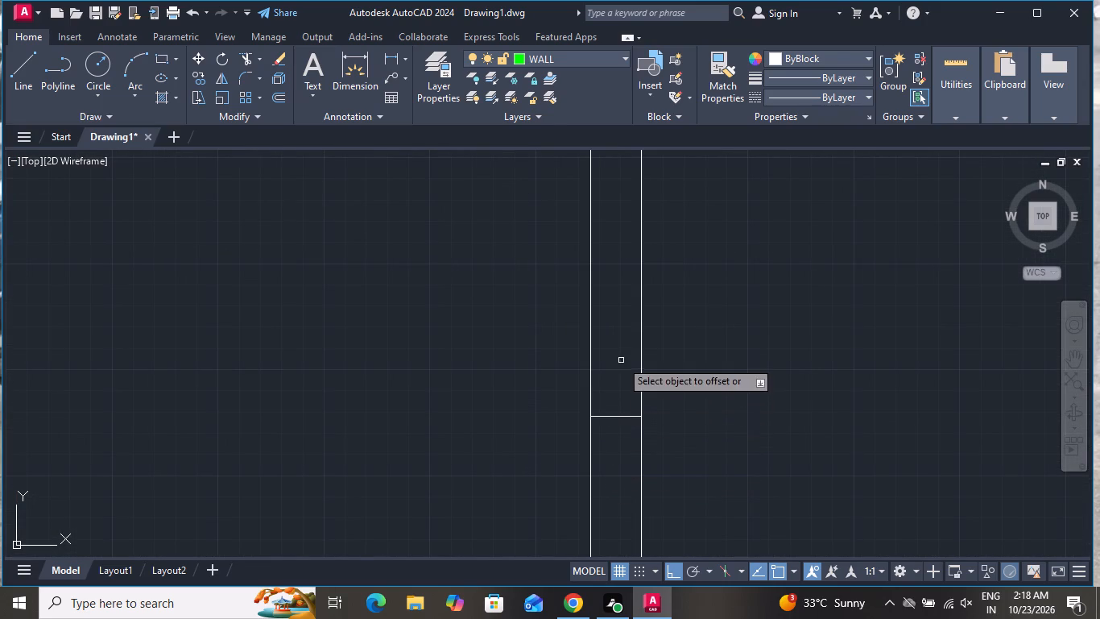
pyautogui.click(622, 417)
pyautogui.click(631, 347)
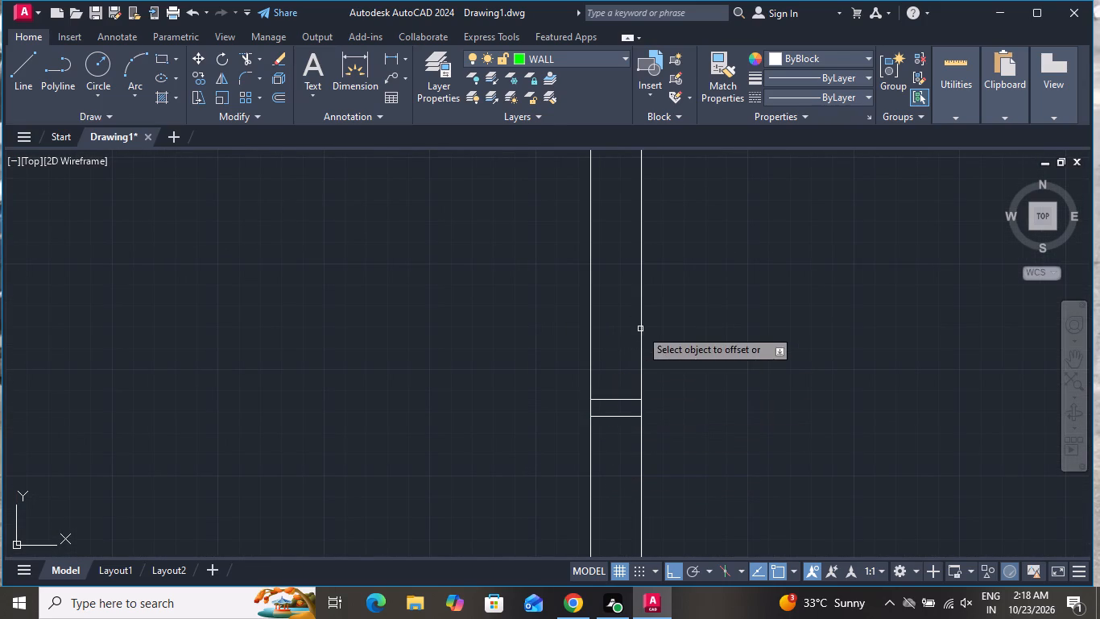
pyautogui.scroll(-4, 648, 310)
pyautogui.scroll(6, 651, 388)
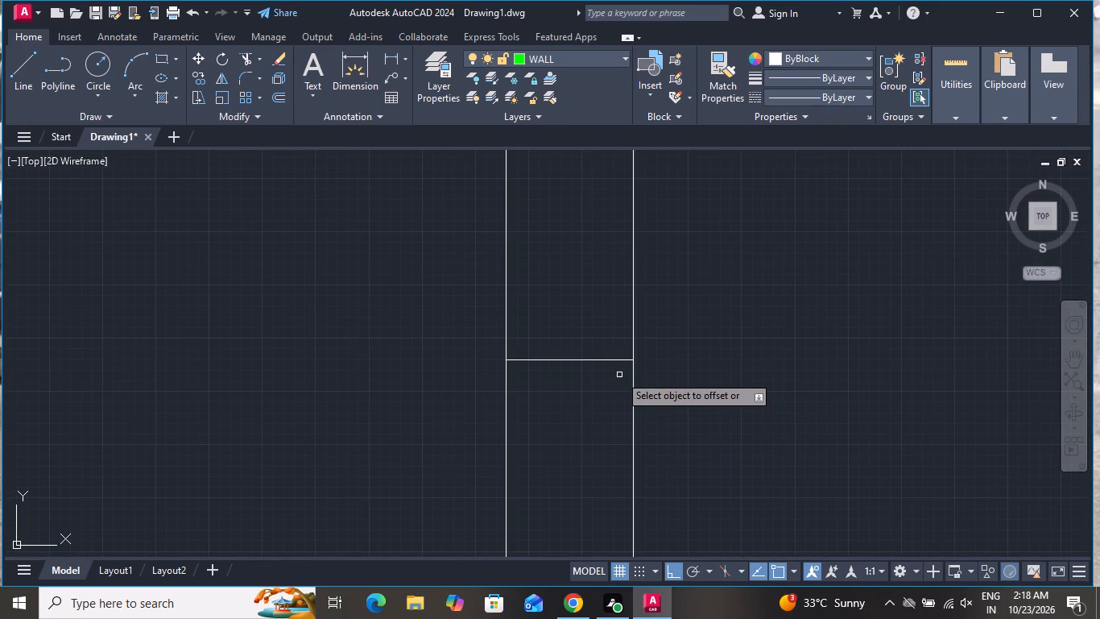
pyautogui.click(613, 359)
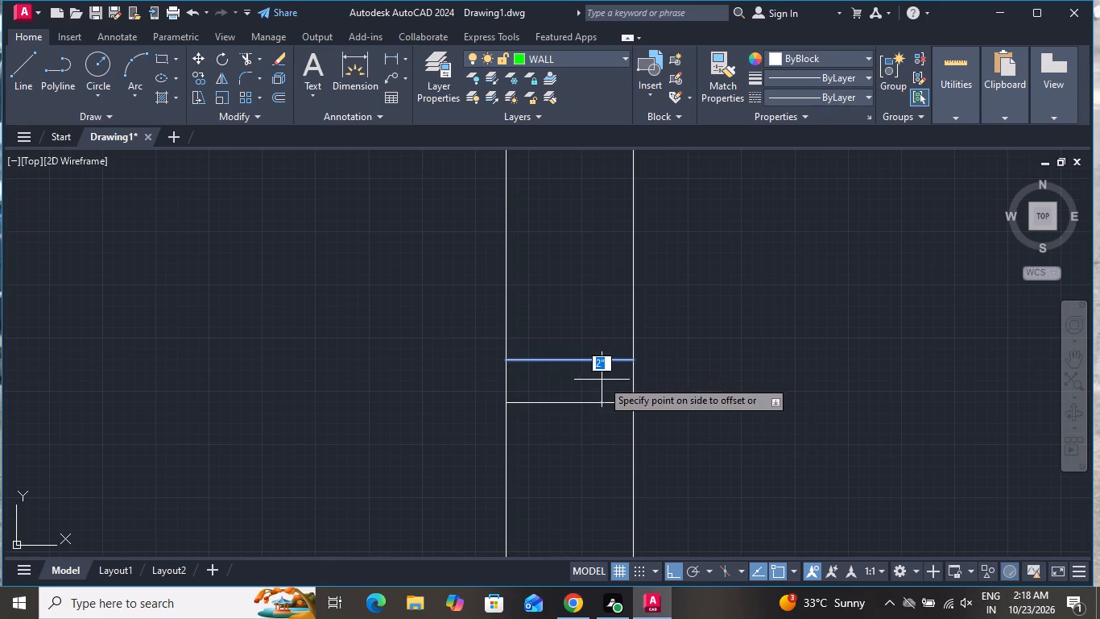
pyautogui.click(602, 380)
pyautogui.rightClick(604, 375)
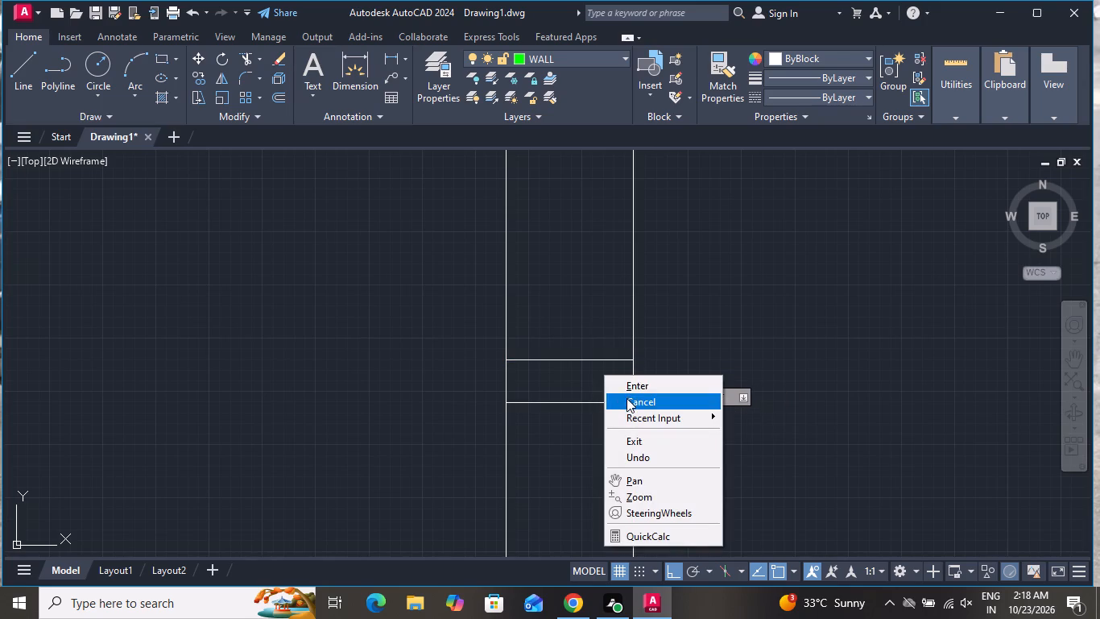
pyautogui.click(627, 398)
# Draw a 4' vertical centre line through the porch's east window between the midpoints of its two inner end lines.
pyautogui.scroll(-6, 626, 409)
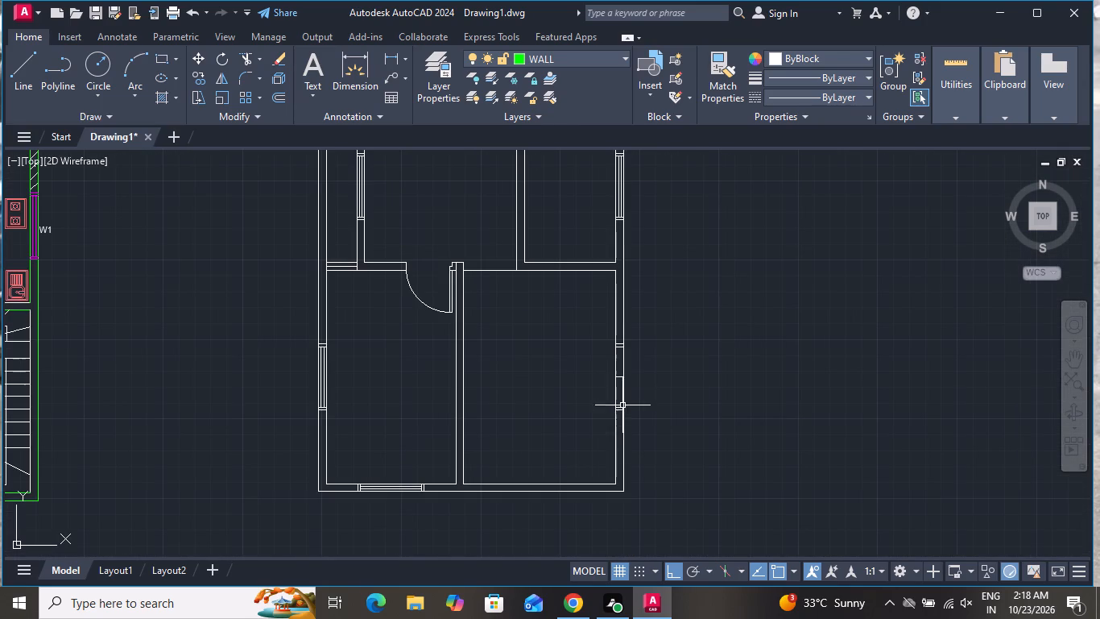
pyautogui.click(18, 75)
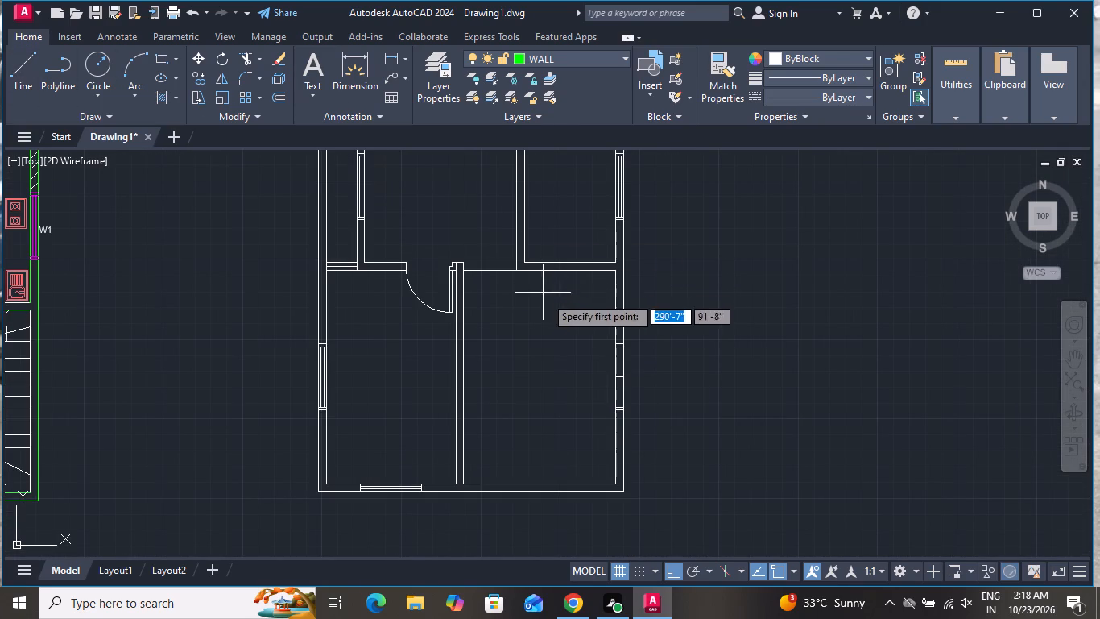
pyautogui.scroll(7, 642, 339)
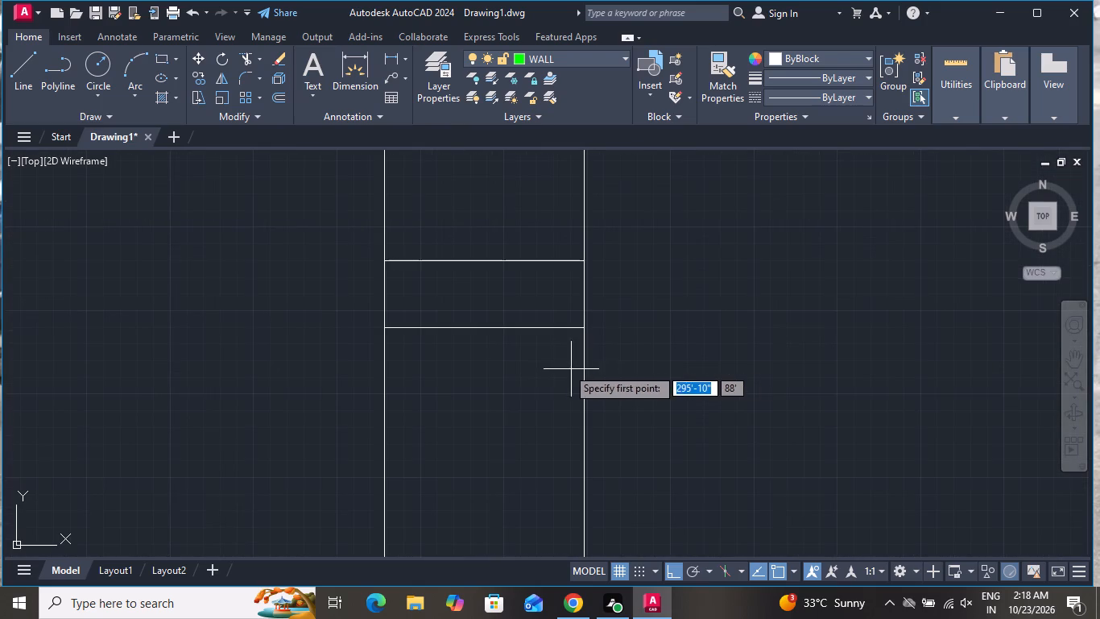
pyautogui.click(484, 327)
pyautogui.scroll(-2, 486, 383)
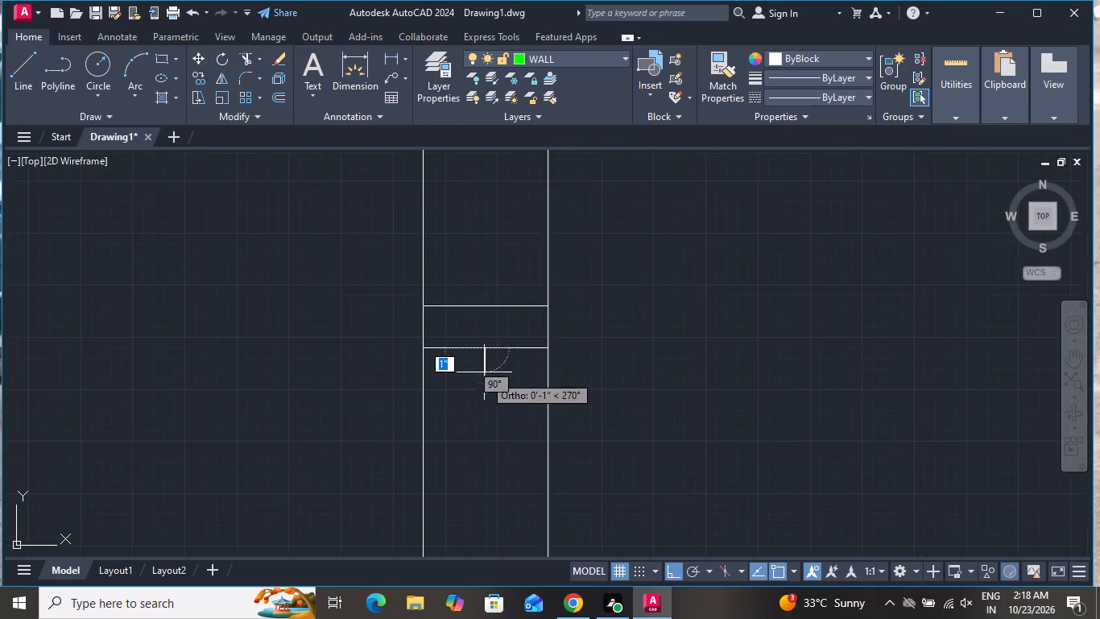
pyautogui.scroll(-4, 483, 368)
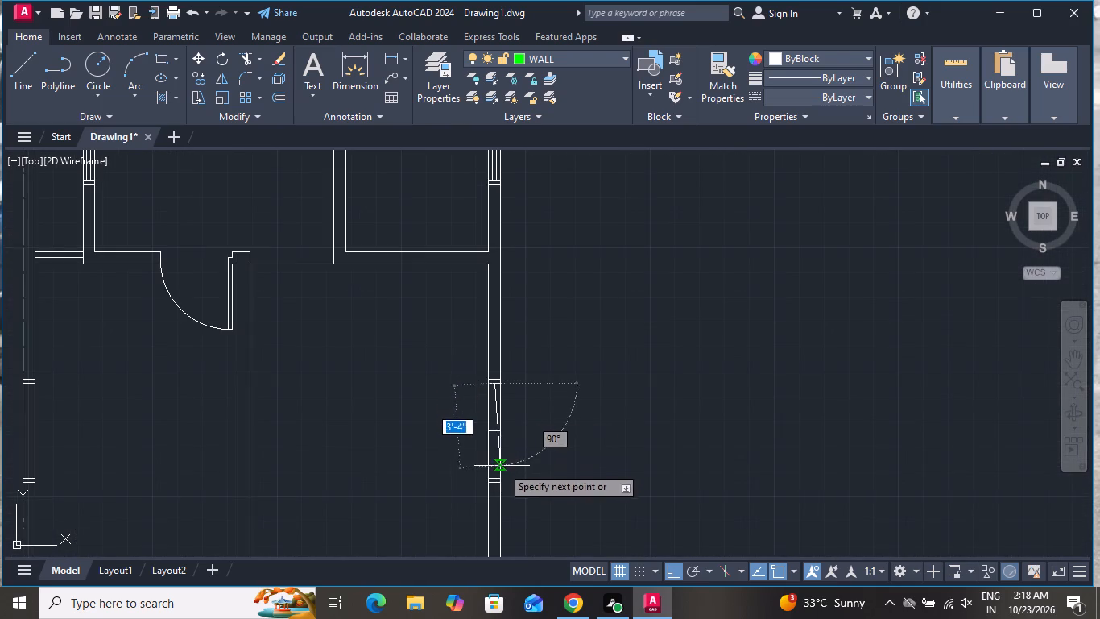
pyautogui.scroll(5, 497, 470)
pyautogui.scroll(-3, 497, 470)
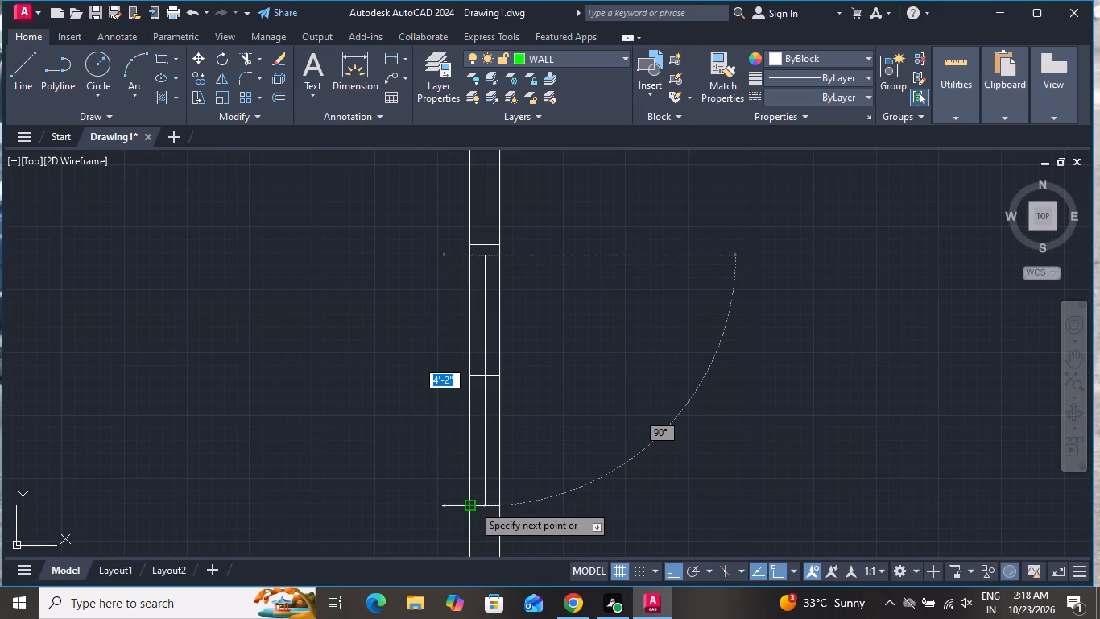
pyautogui.scroll(5, 473, 505)
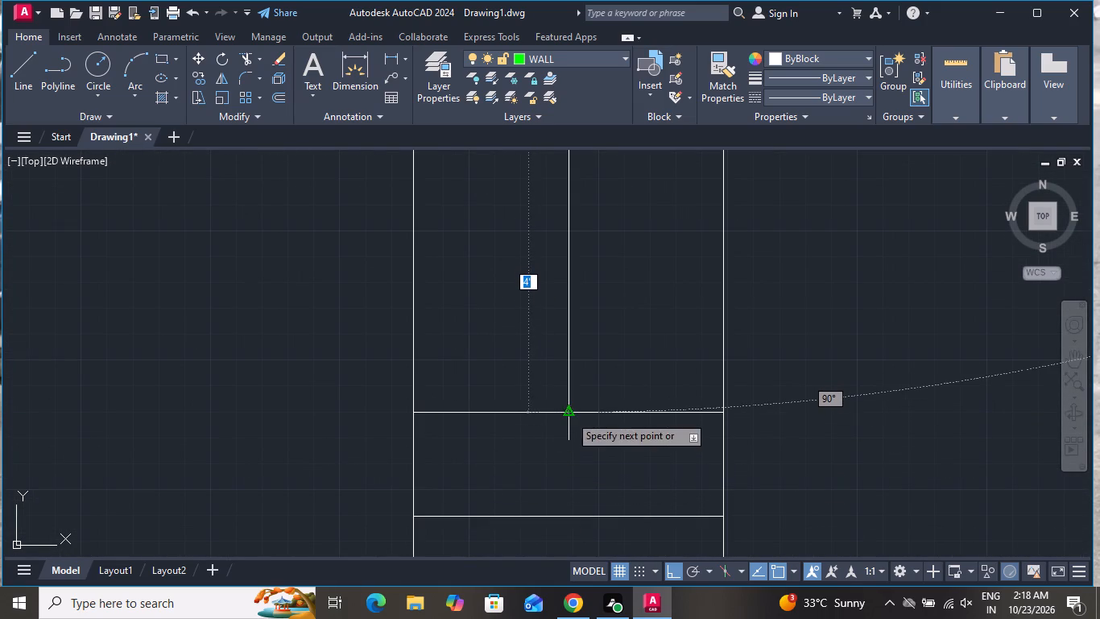
pyautogui.click(569, 415)
pyautogui.rightClick(569, 415)
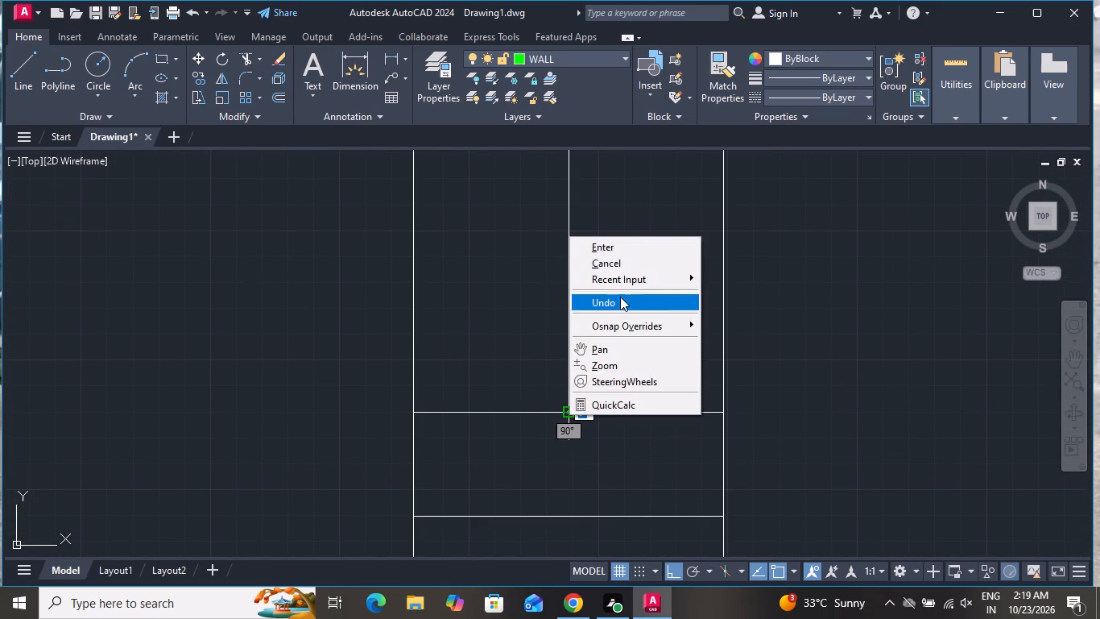
pyautogui.click(627, 260)
# Offset the porch east window's vertical centre line by 1" to both the east and the west.
pyautogui.scroll(-4, 593, 443)
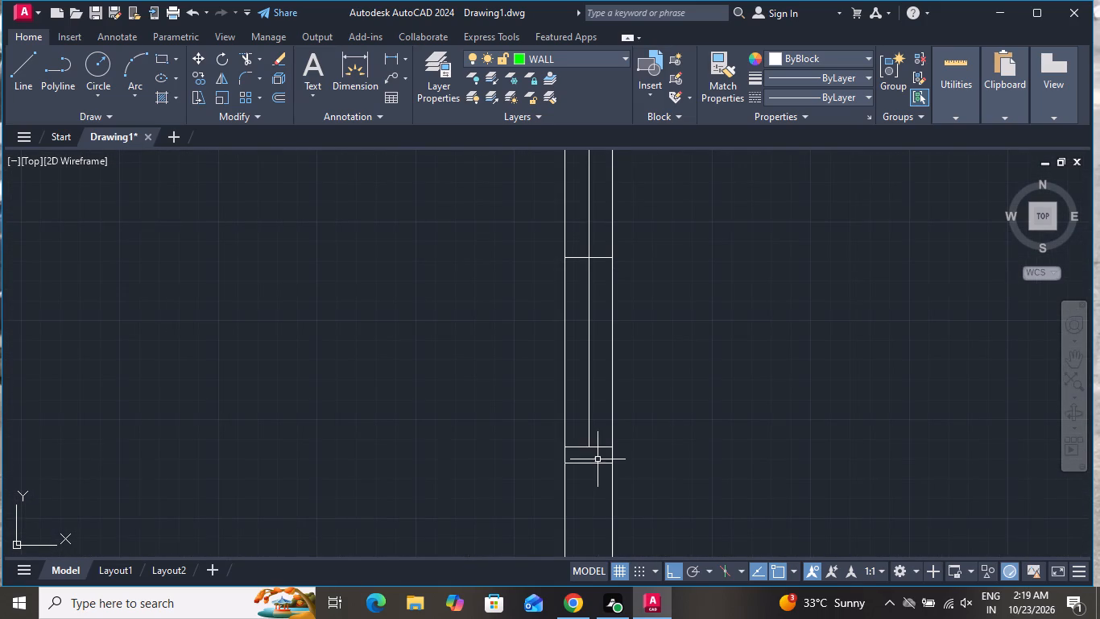
pyautogui.scroll(-1, 598, 463)
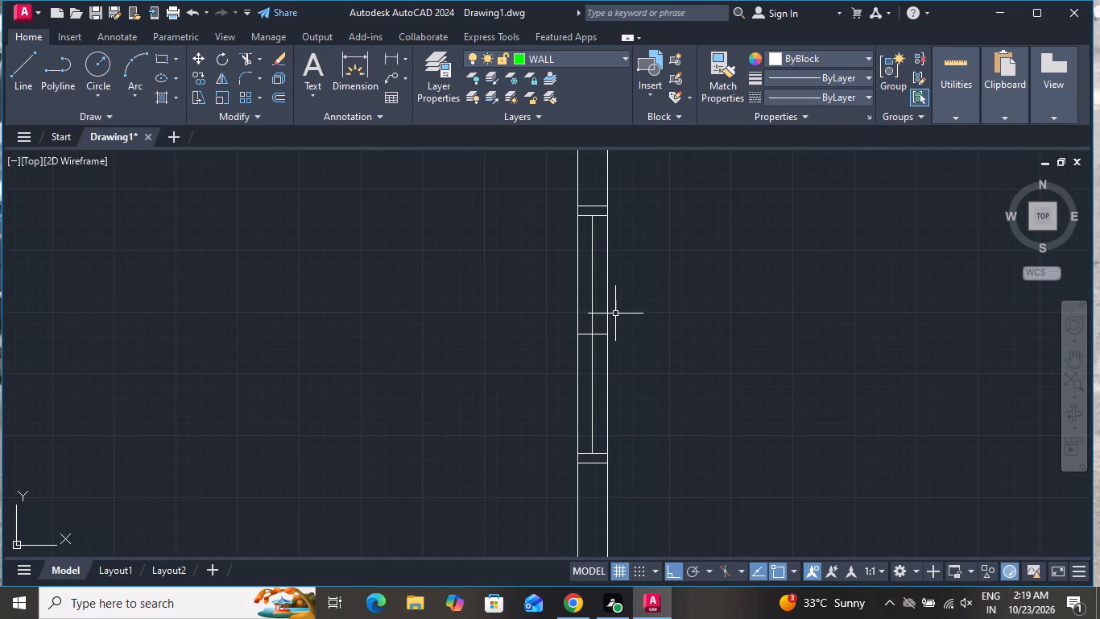
pyautogui.write('O 1')
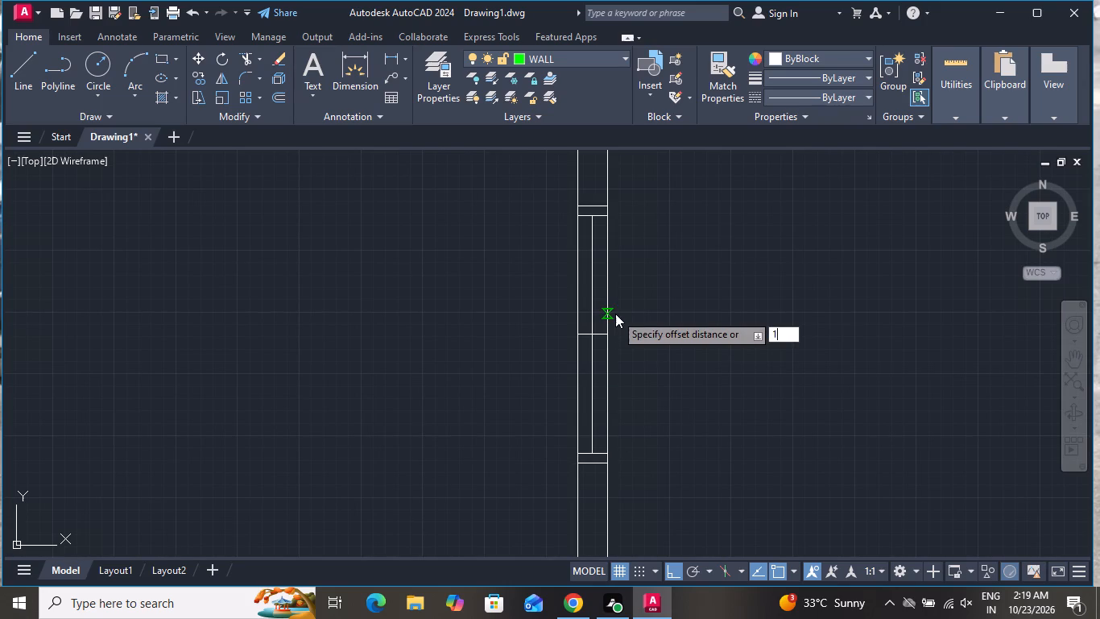
pyautogui.hotkey('shift', '"')
pyautogui.press('Return')
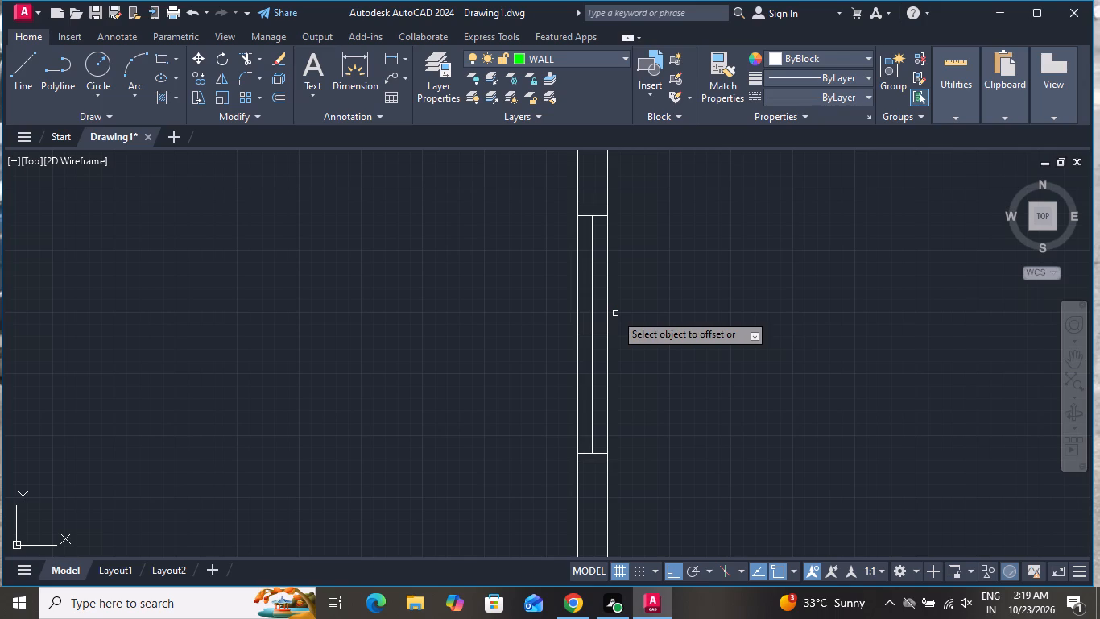
pyautogui.scroll(2, 601, 326)
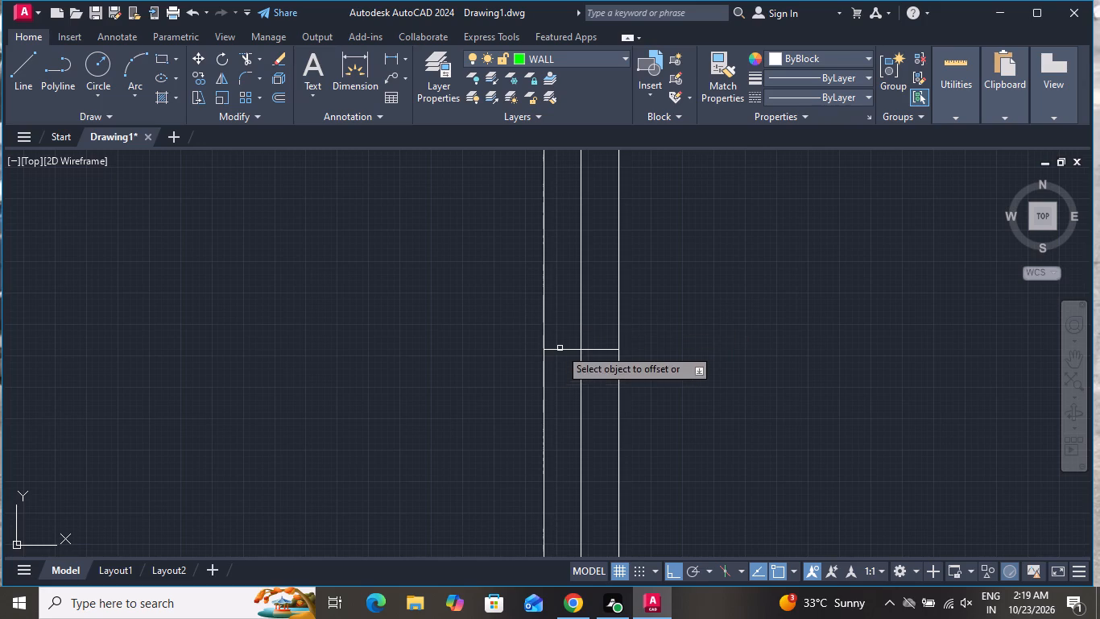
pyautogui.click(581, 336)
pyautogui.click(642, 327)
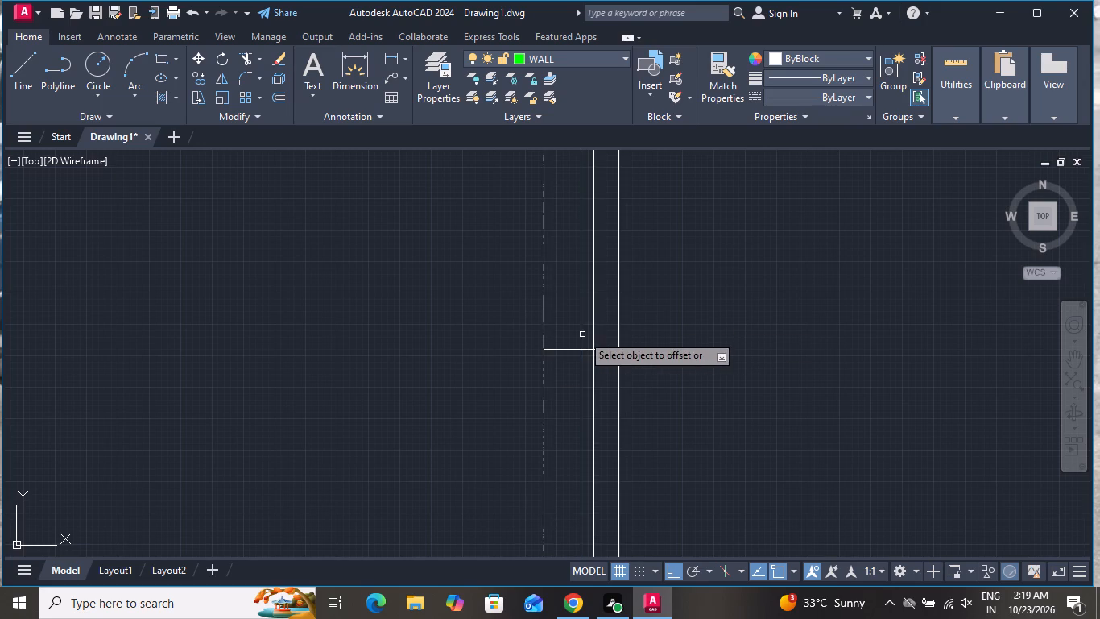
pyautogui.click(582, 334)
pyautogui.click(504, 337)
pyautogui.rightClick(519, 322)
pyautogui.click(540, 341)
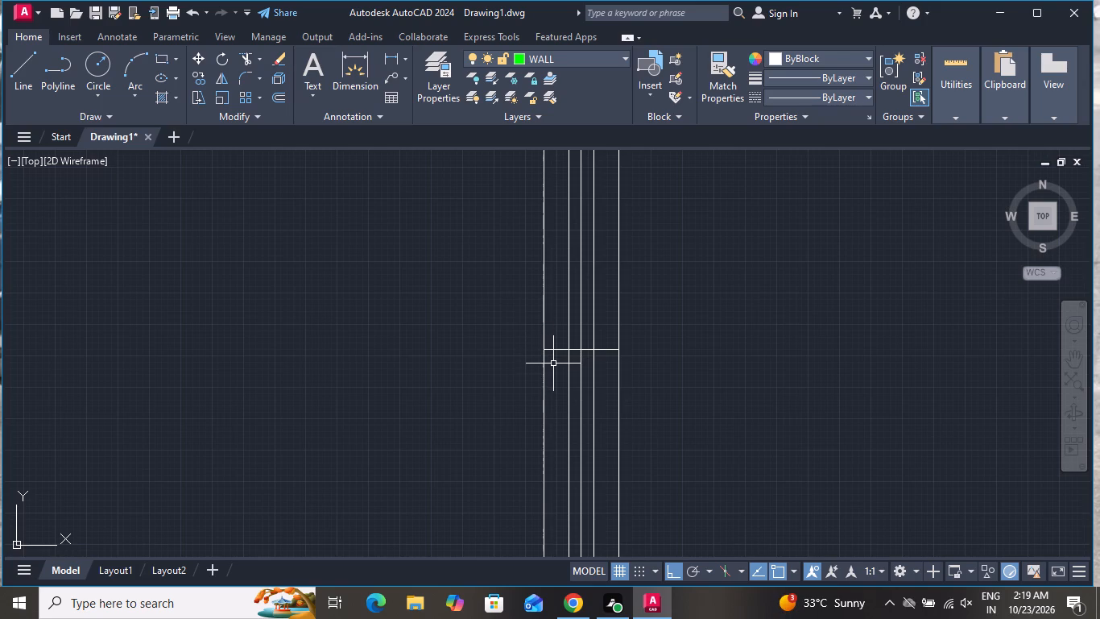
# Delete the vertical centre line and the middle cross line from the porch's east window.
pyautogui.scroll(-2, 558, 374)
pyautogui.scroll(4, 560, 376)
pyautogui.scroll(2, 606, 282)
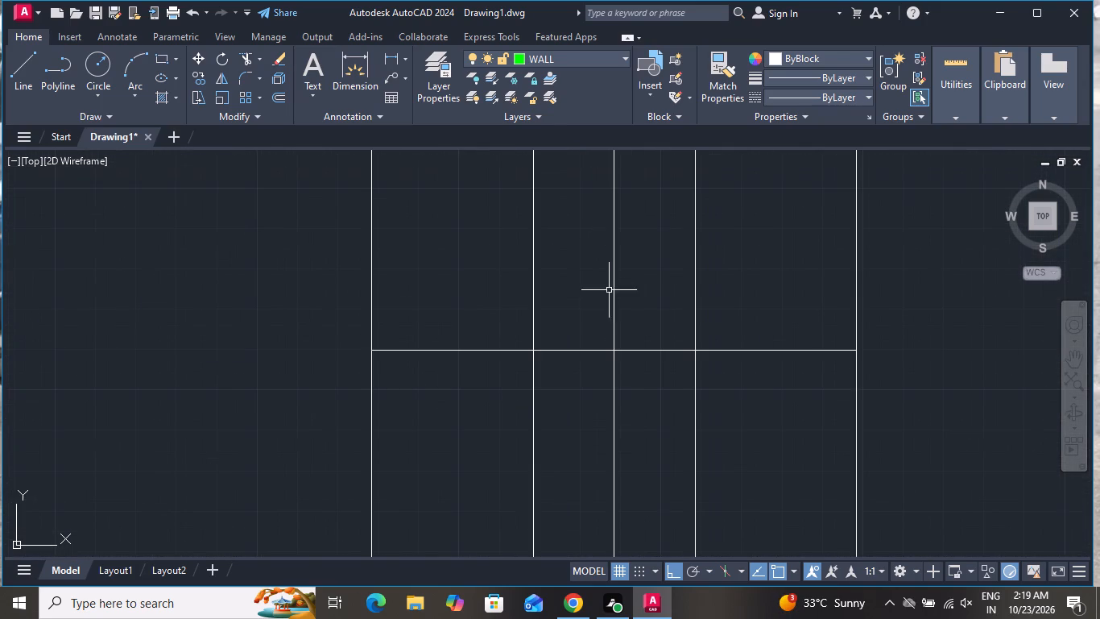
pyautogui.click(652, 302)
pyautogui.click(588, 402)
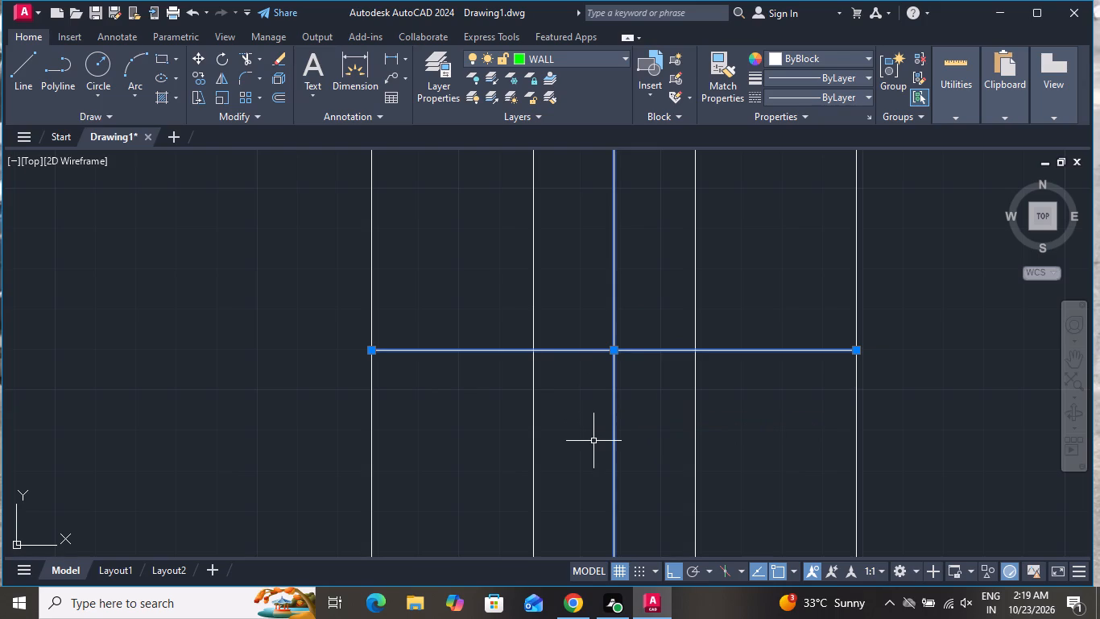
pyautogui.press('Delete')
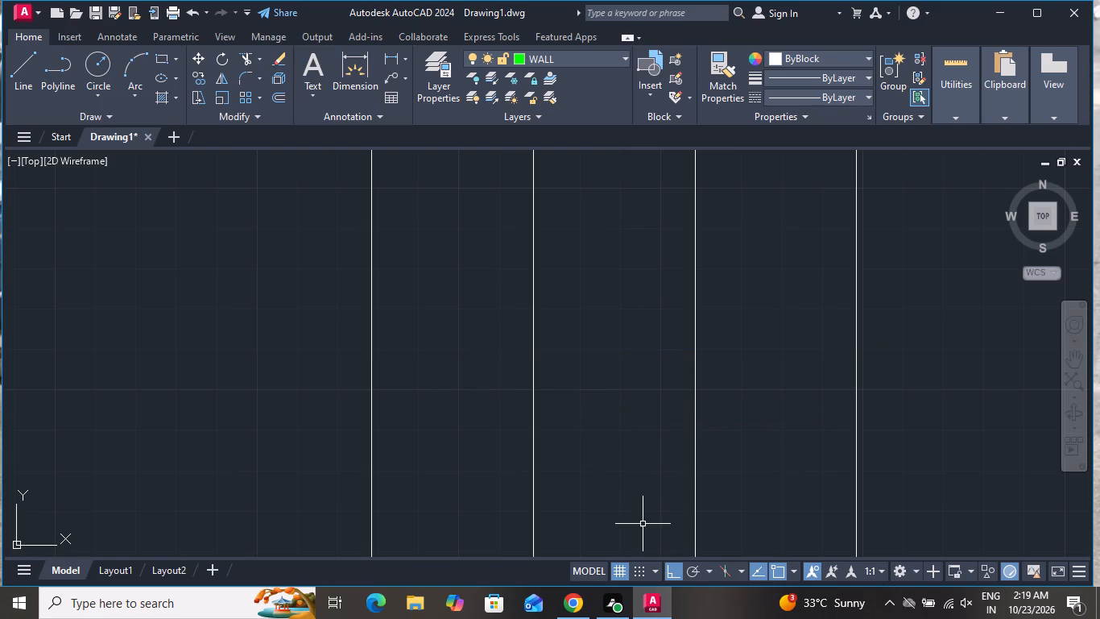
pyautogui.scroll(-3, 659, 413)
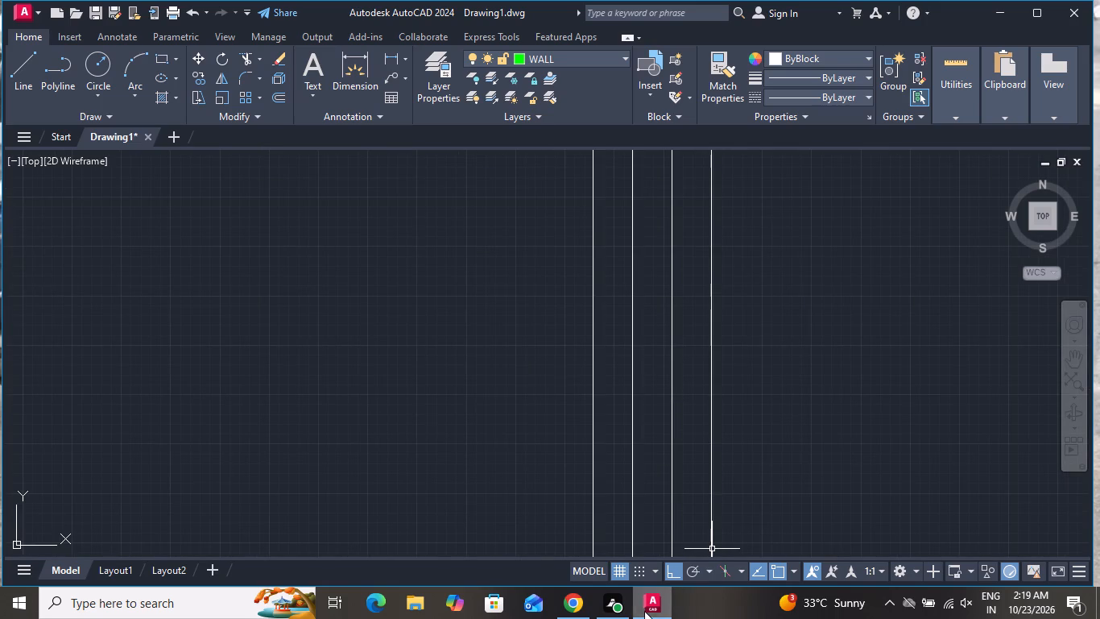
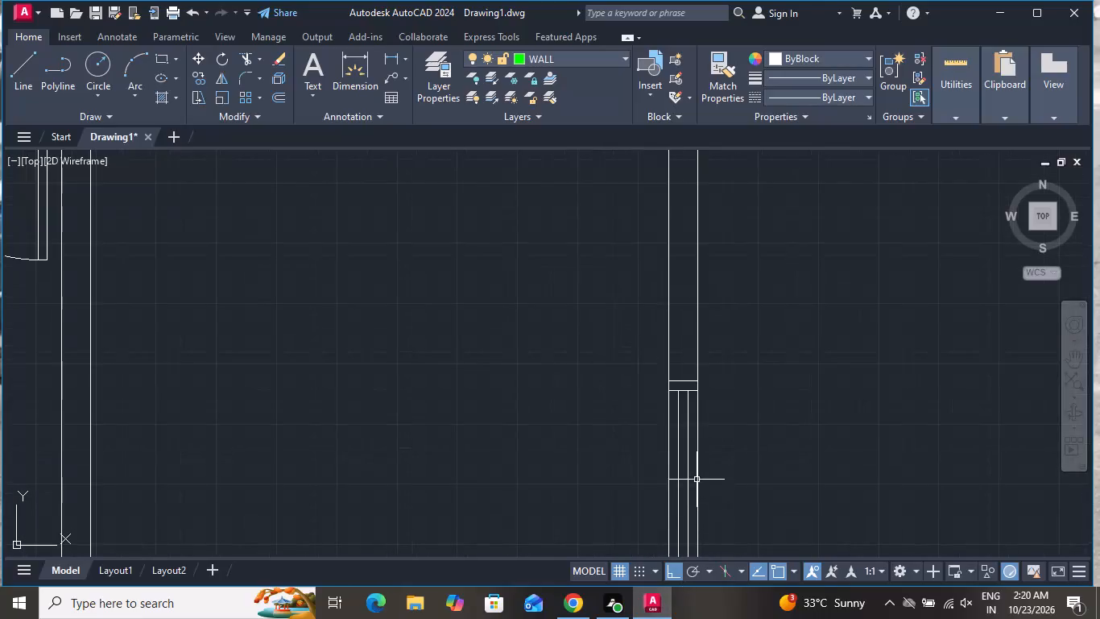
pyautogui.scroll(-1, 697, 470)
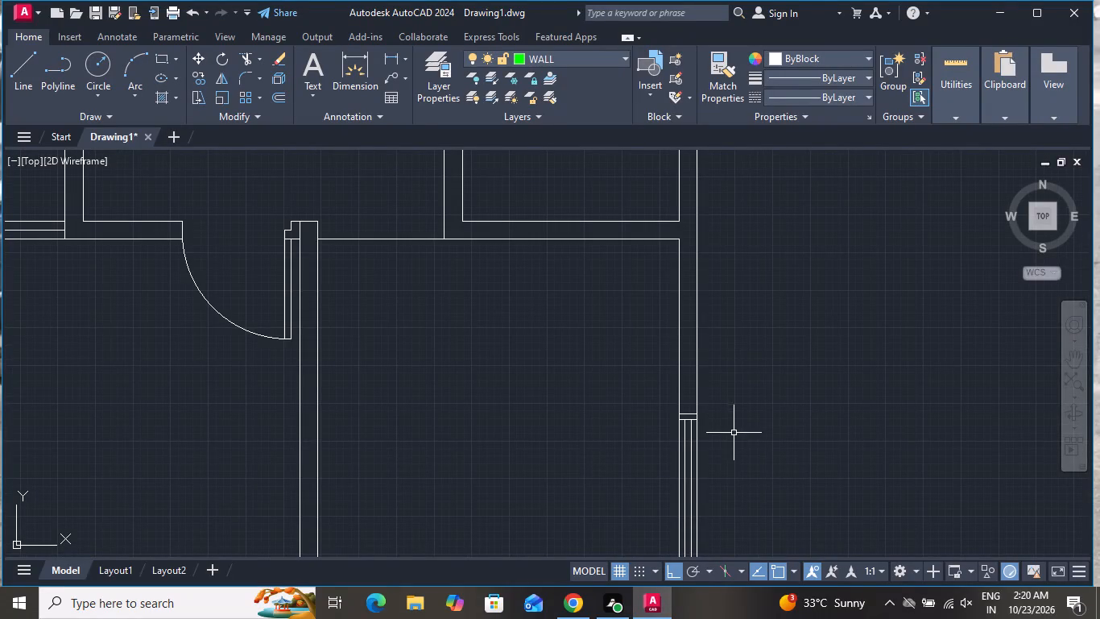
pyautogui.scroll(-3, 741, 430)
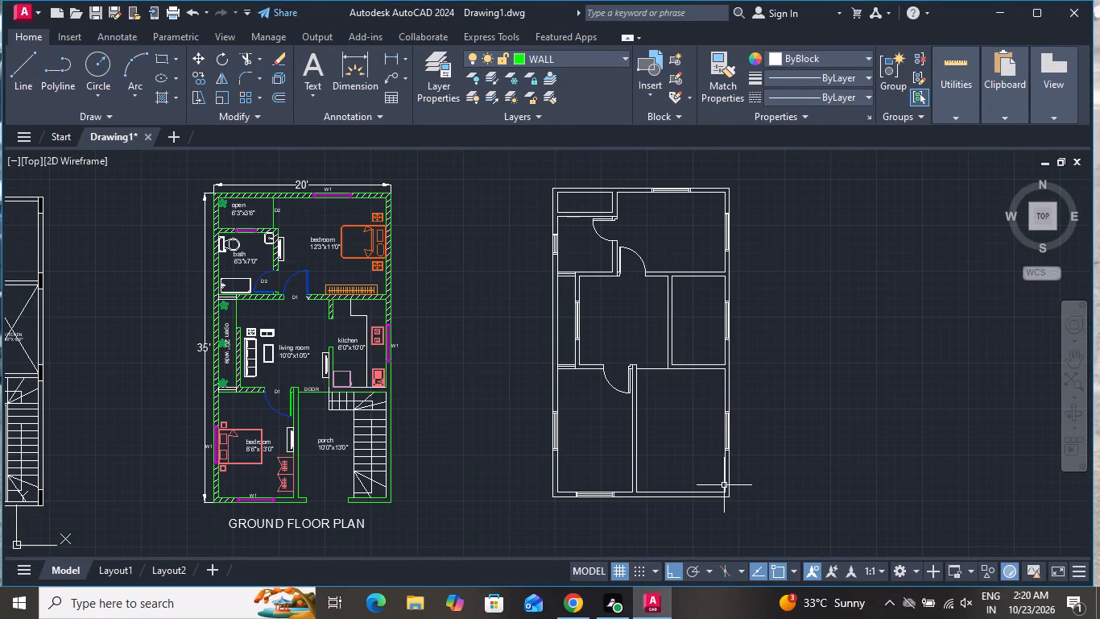
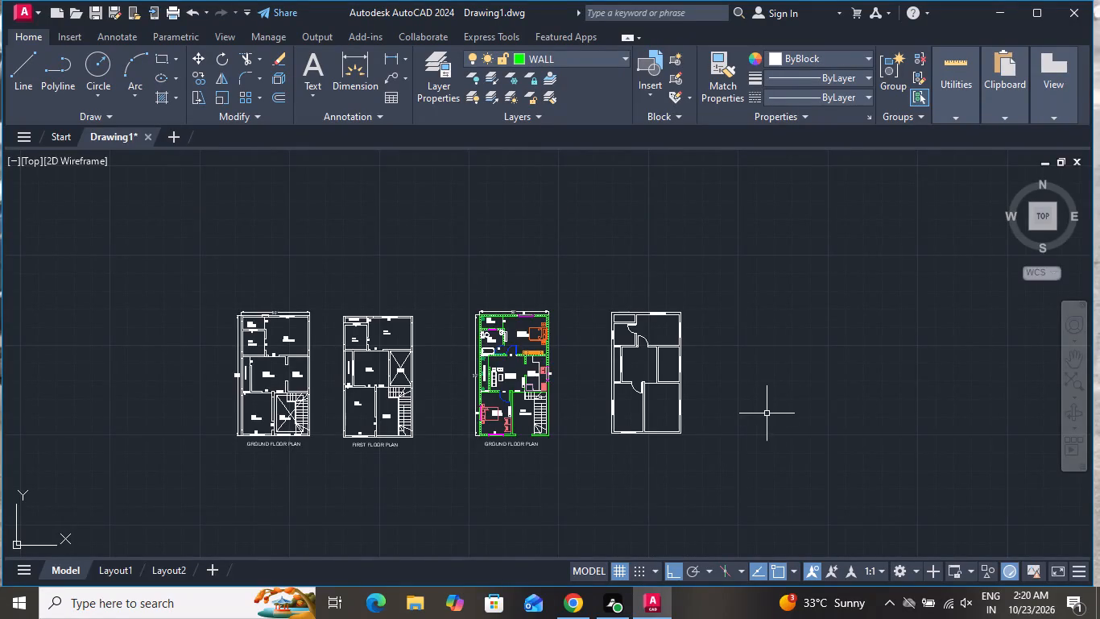
# Start the Line command to continue drawing the redrawn ground floor plan beside the reference drawing.
pyautogui.scroll(2, 762, 418)
pyautogui.scroll(-1, 668, 401)
pyautogui.scroll(3, 549, 231)
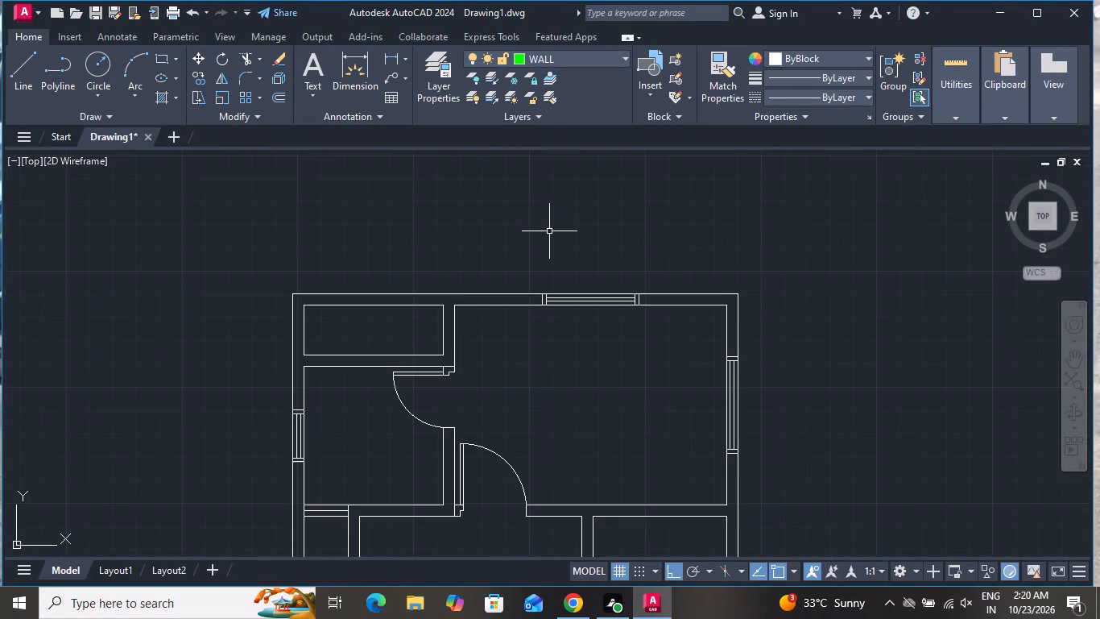
pyautogui.scroll(-2, 548, 238)
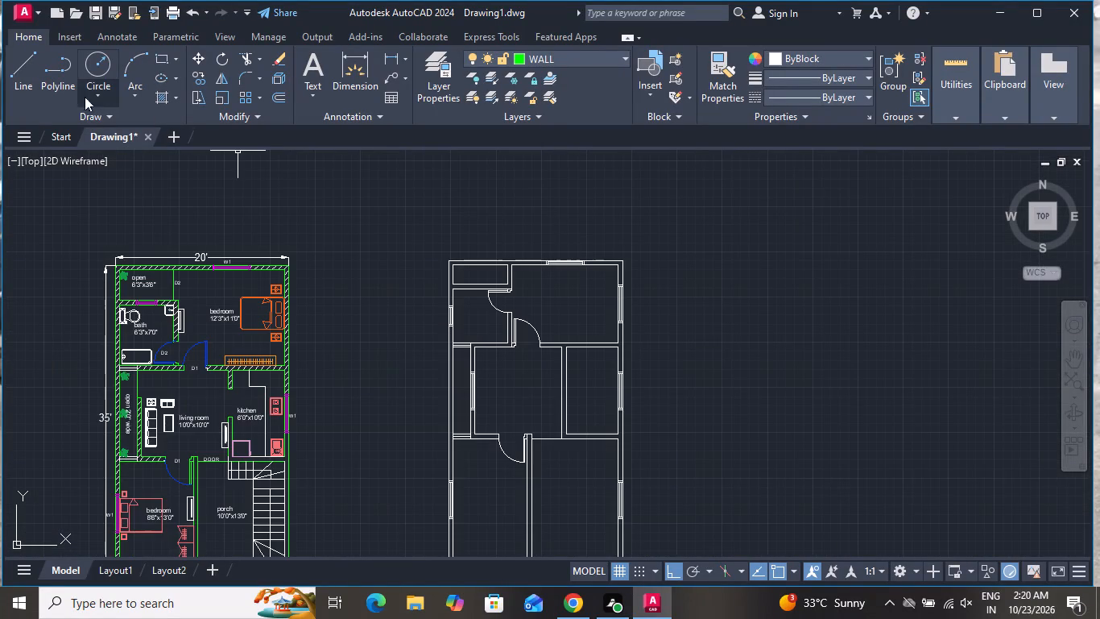
pyautogui.click(29, 71)
pyautogui.scroll(-1, 557, 316)
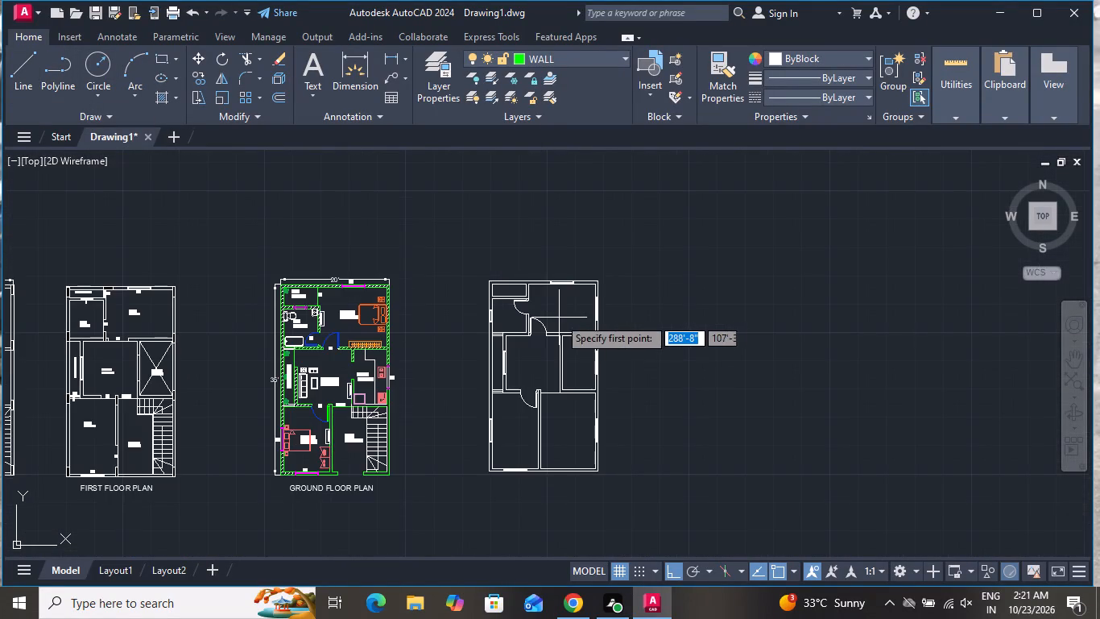
pyautogui.scroll(-1, 544, 372)
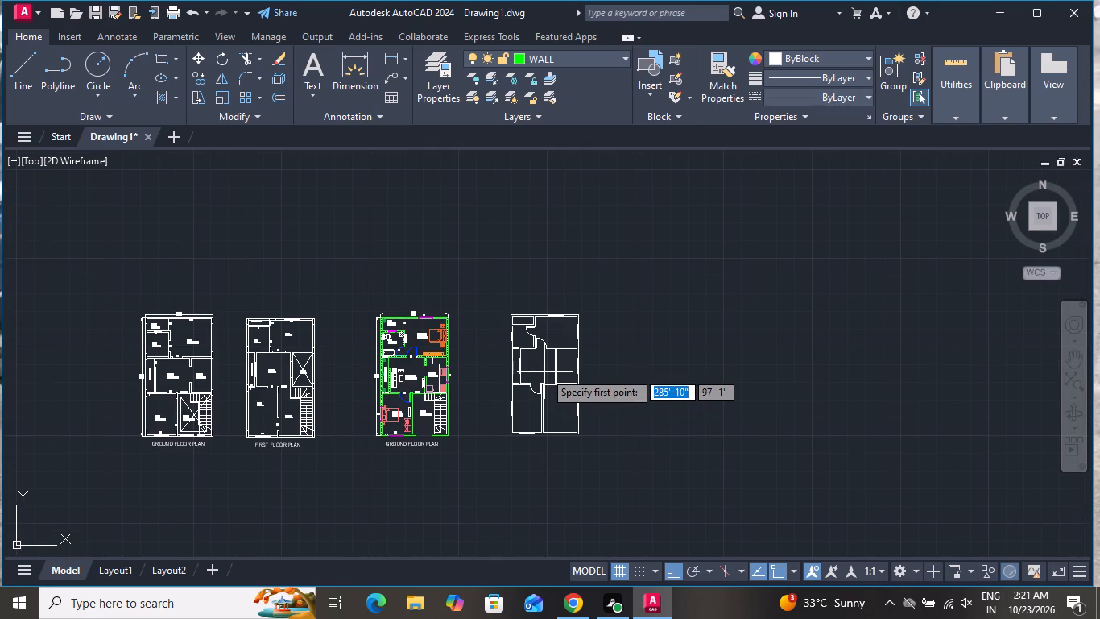
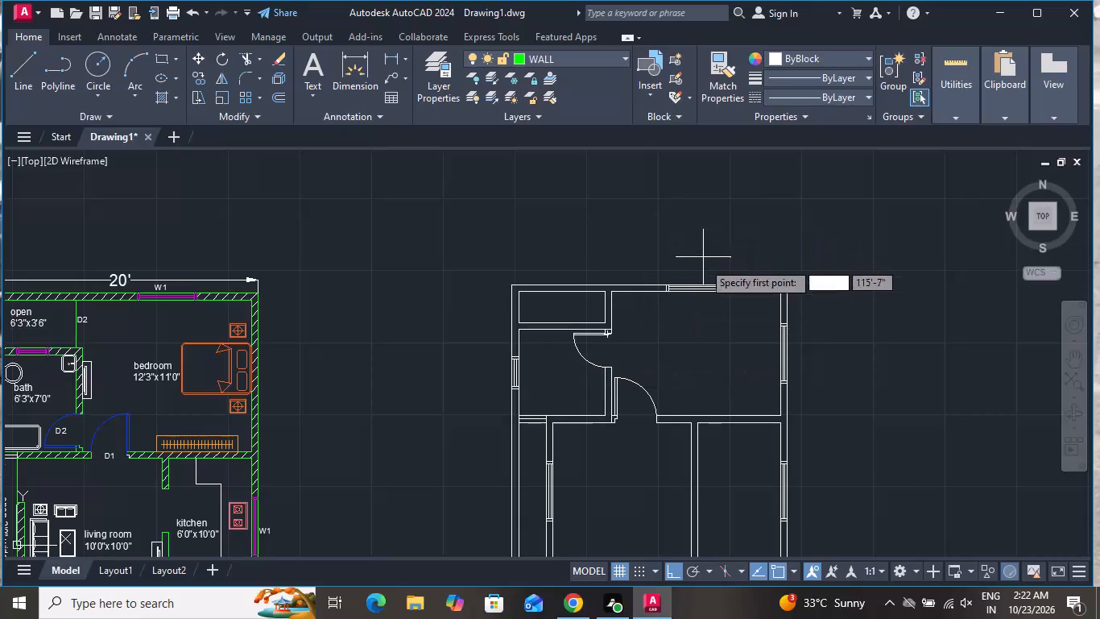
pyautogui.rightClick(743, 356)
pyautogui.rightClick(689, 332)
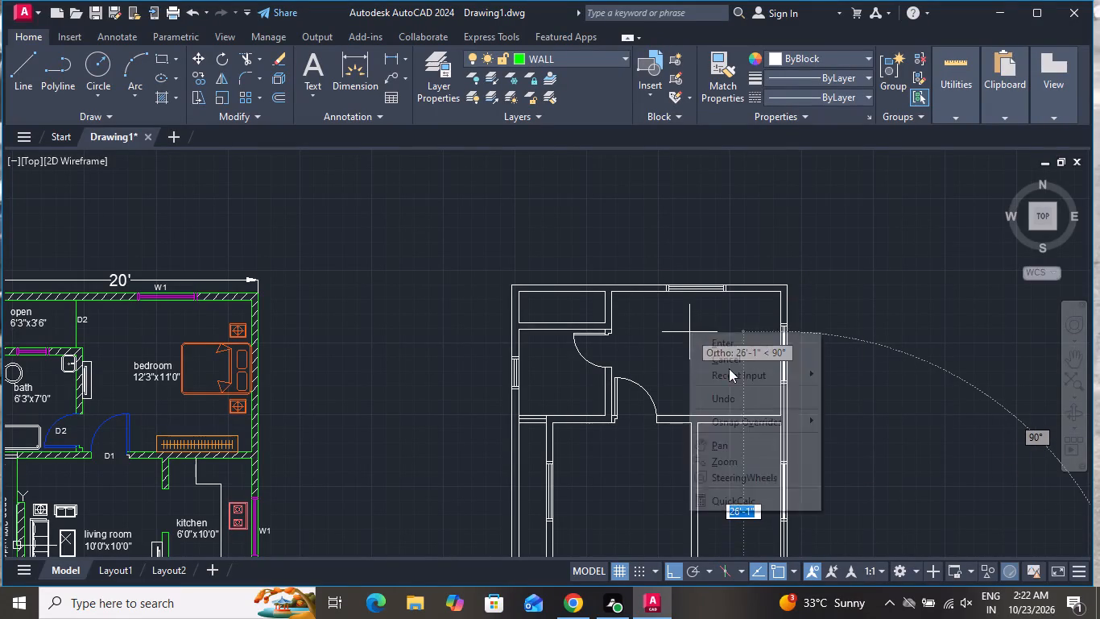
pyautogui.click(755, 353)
# Draw a short line across the thickness of the wall between the living room and kitchen, near its upper end, in the redrawn plan.
pyautogui.scroll(-3, 751, 356)
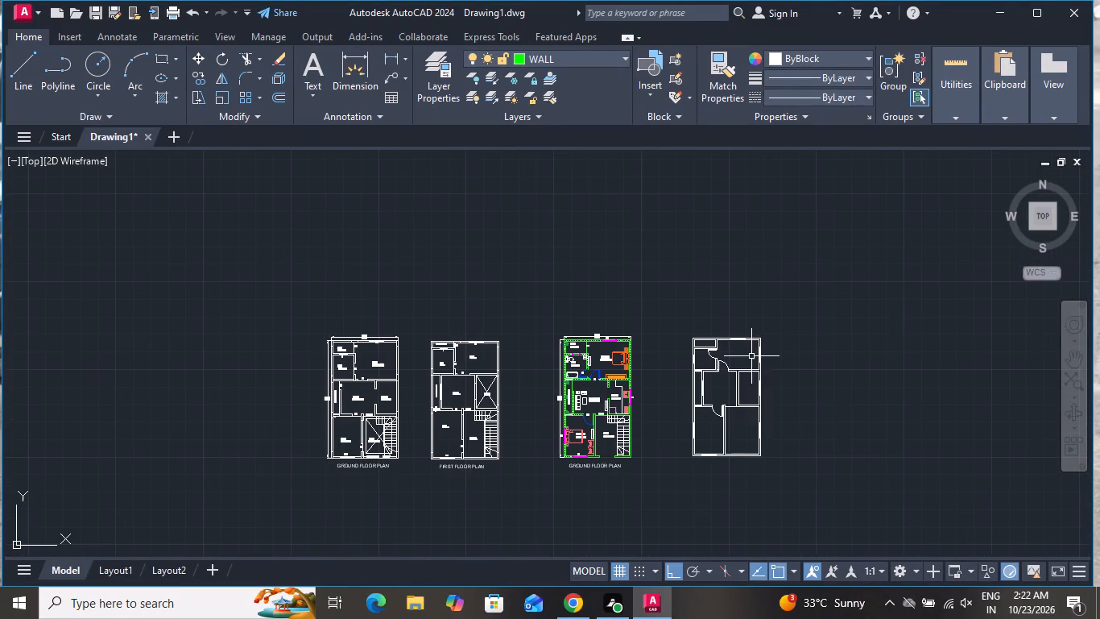
pyautogui.scroll(2, 755, 444)
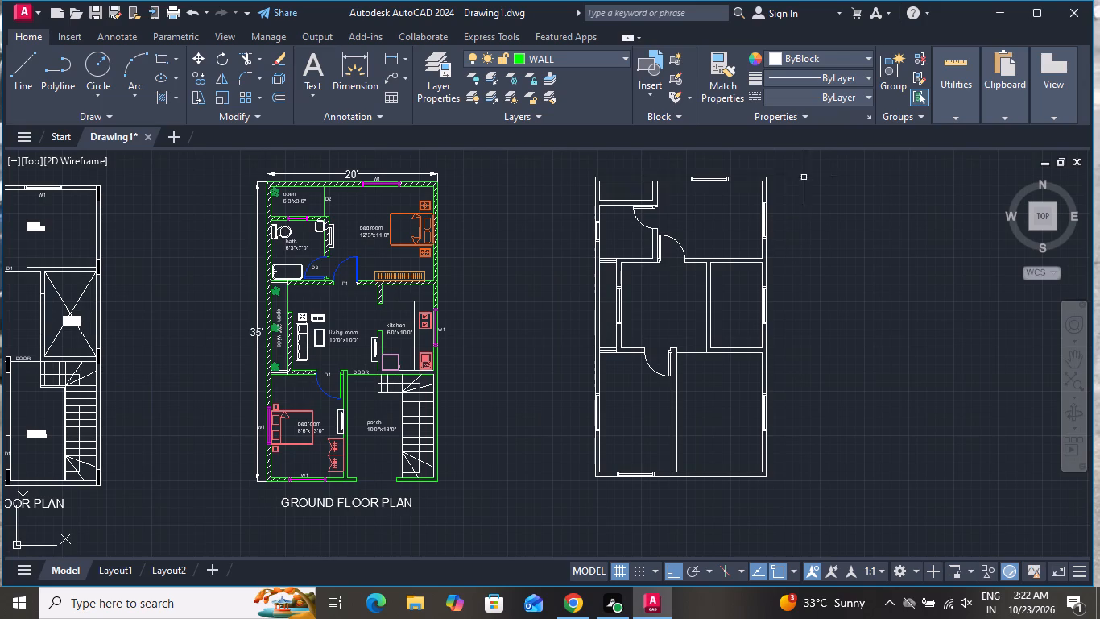
pyautogui.scroll(3, 765, 100)
pyautogui.scroll(2, 687, 141)
pyautogui.scroll(2, 646, 204)
pyautogui.scroll(-2, 646, 228)
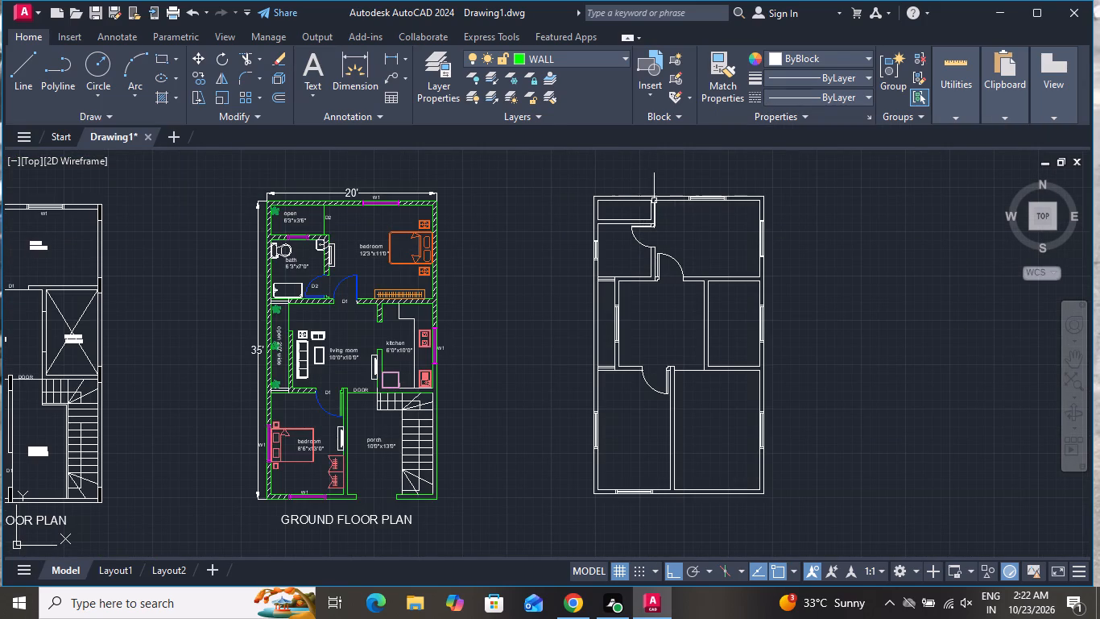
pyautogui.click(19, 64)
pyautogui.scroll(2, 671, 292)
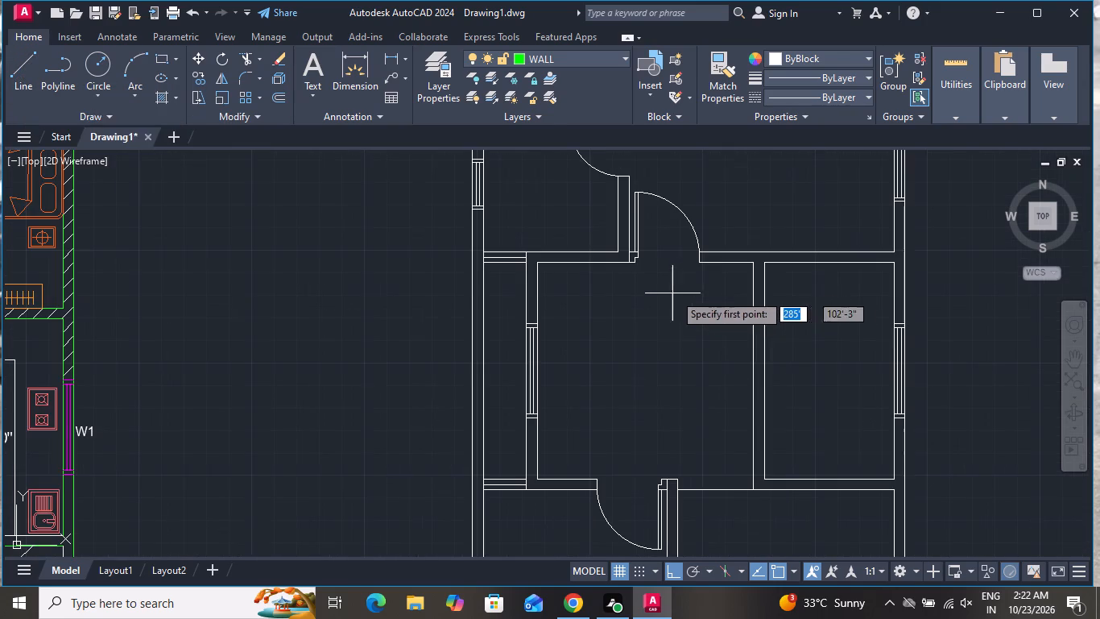
pyautogui.click(752, 309)
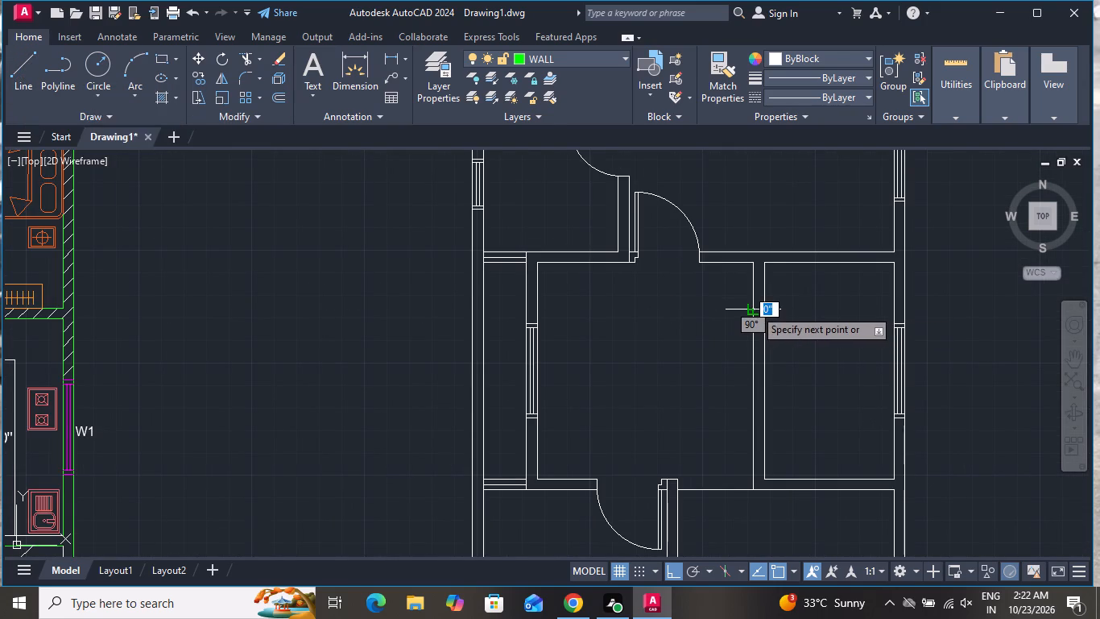
pyautogui.click(766, 310)
pyautogui.rightClick(766, 311)
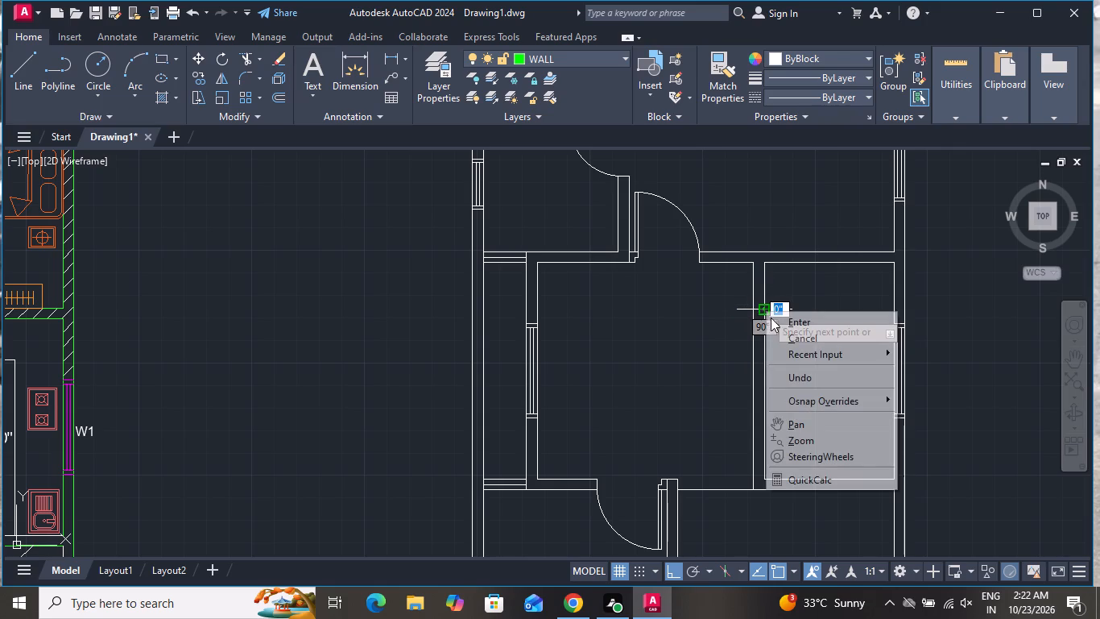
pyautogui.click(775, 326)
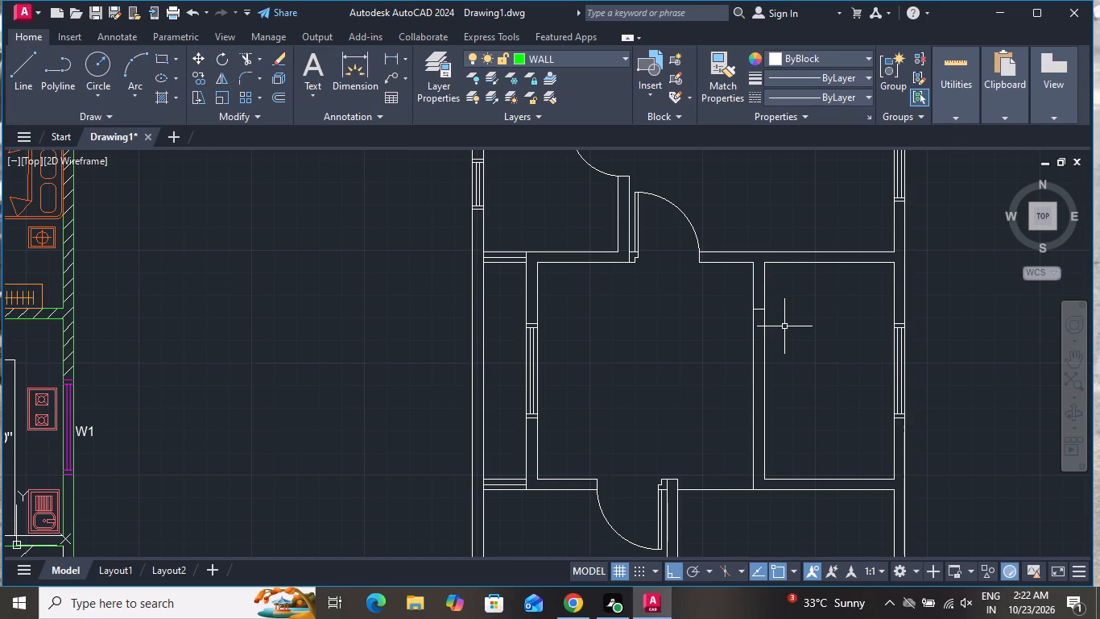
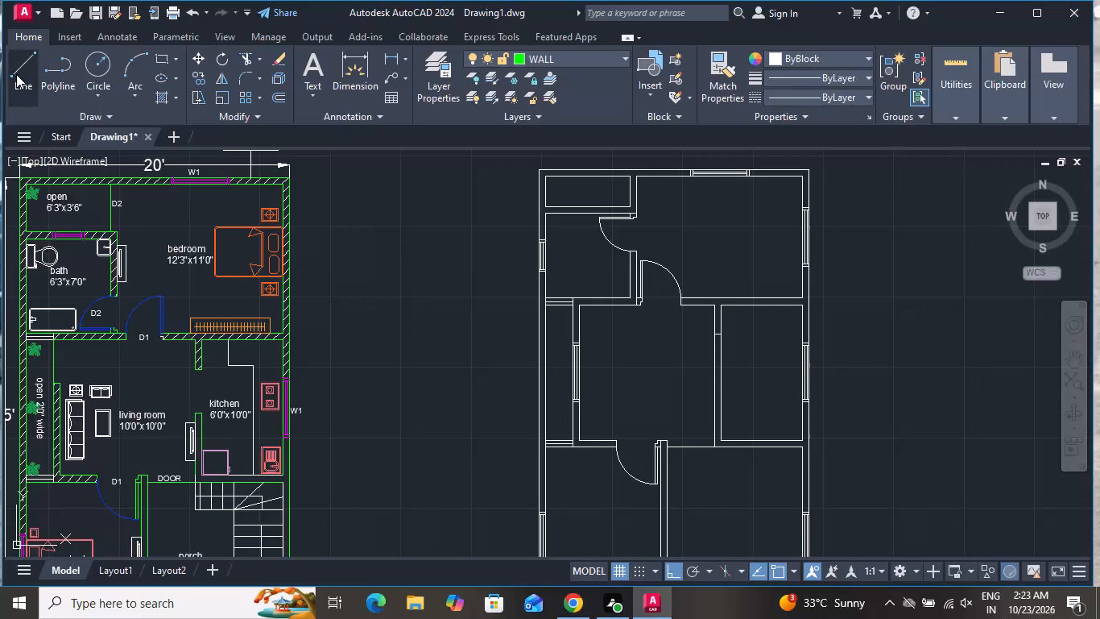
# Draw a second short line across the living room–kitchen wall, about 4'-6" below the first, marking the opening's lower end.
pyautogui.scroll(2, 723, 417)
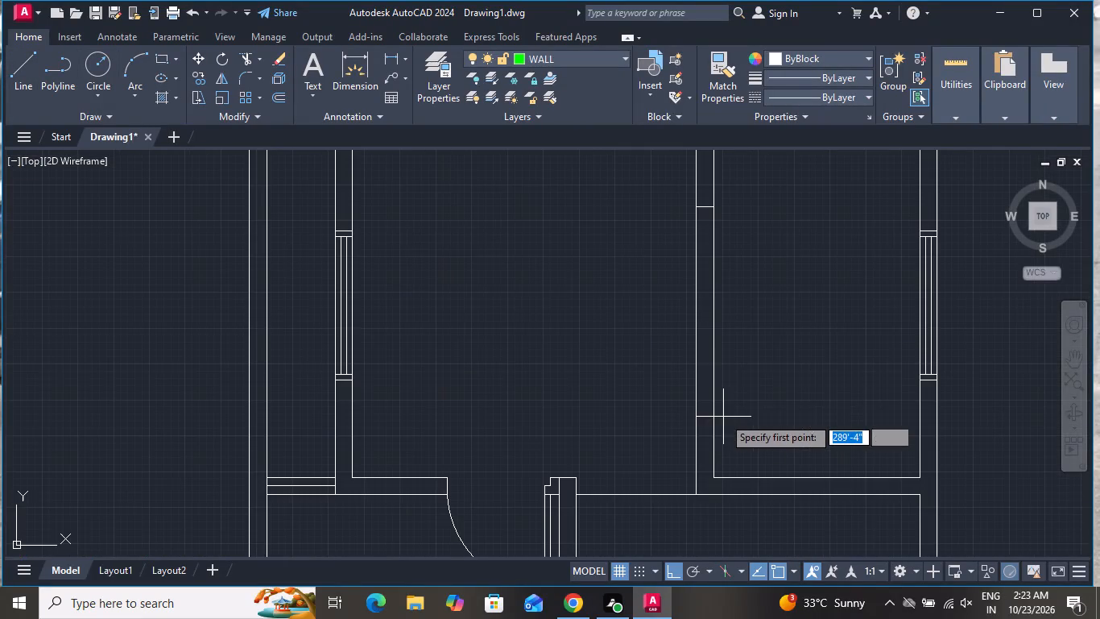
pyautogui.click(715, 361)
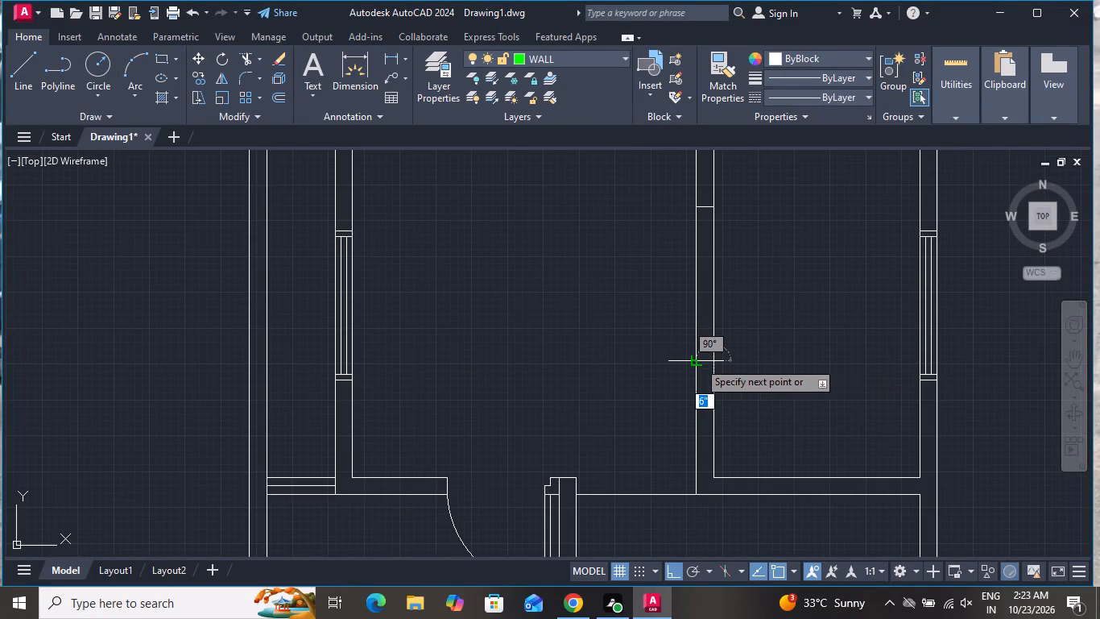
pyautogui.click(700, 364)
pyautogui.rightClick(700, 364)
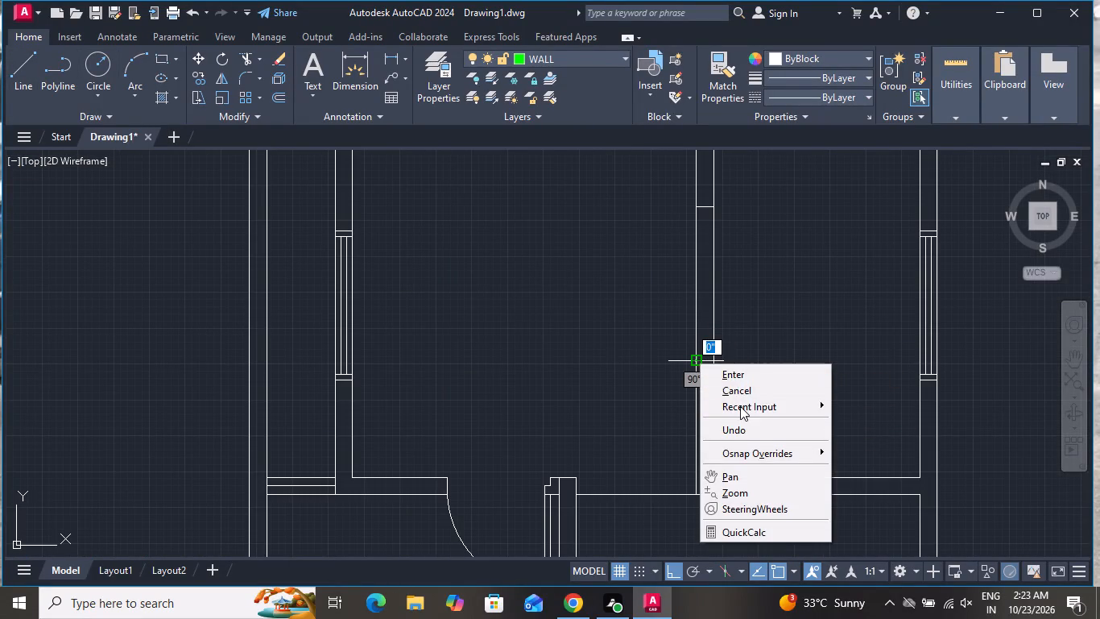
pyautogui.click(742, 389)
# Trim both wall lines between the two short cross lines to open the wall between living room and kitchen.
pyautogui.scroll(-1, 742, 389)
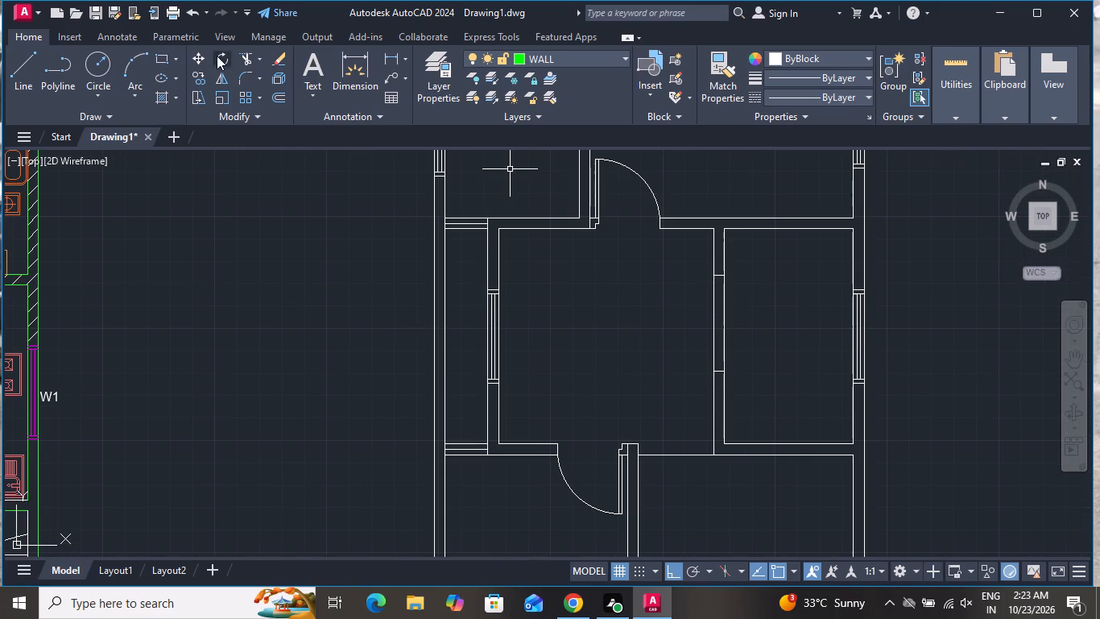
pyautogui.click(254, 62)
pyautogui.click(697, 343)
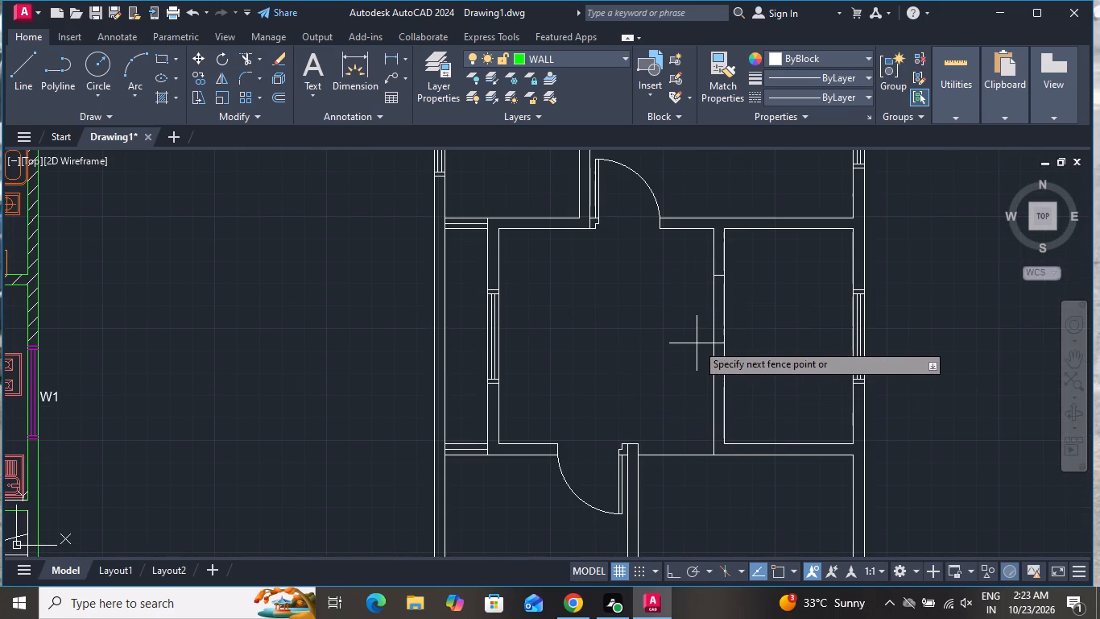
pyautogui.click(759, 283)
pyautogui.rightClick(759, 283)
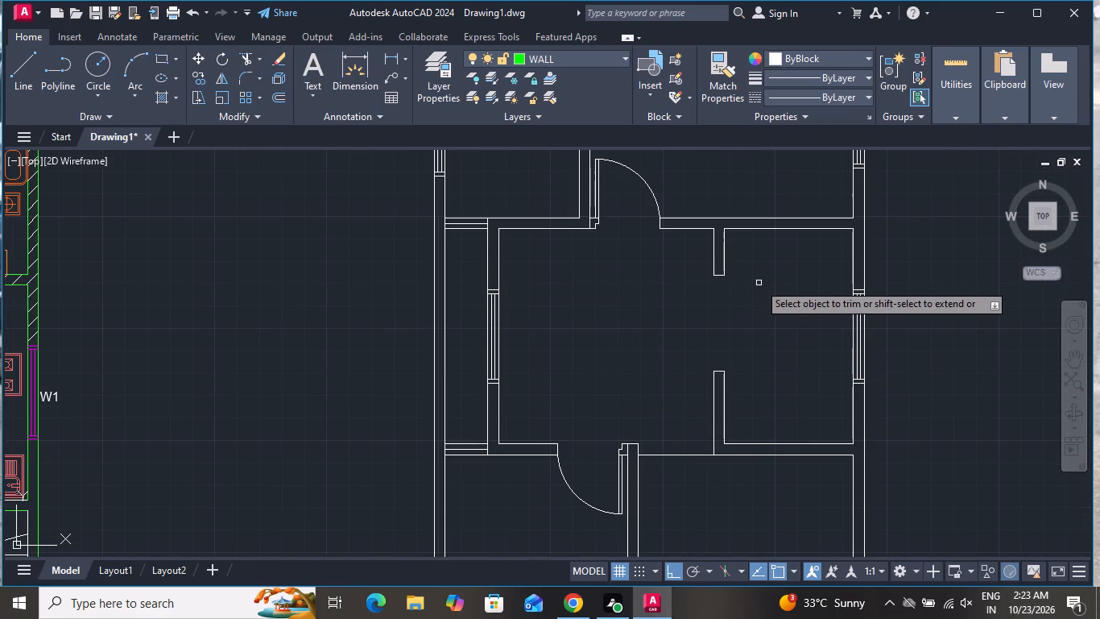
pyautogui.click(768, 305)
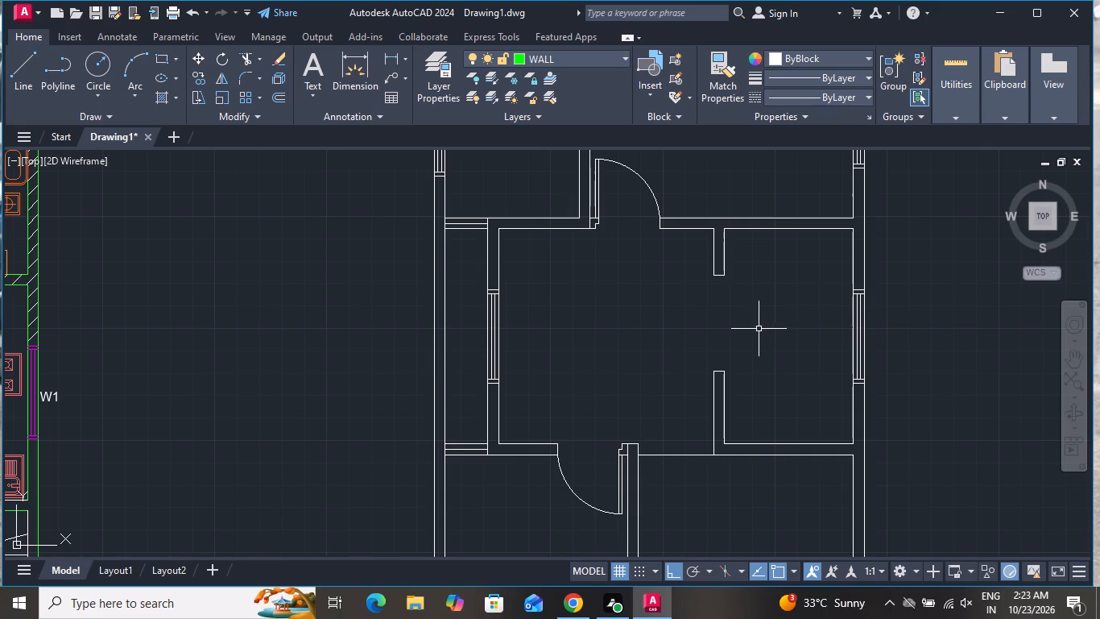
# Load the ACAD_ISO02W100 ISO dash linetype and make it the current linetype.
pyautogui.scroll(-2, 755, 314)
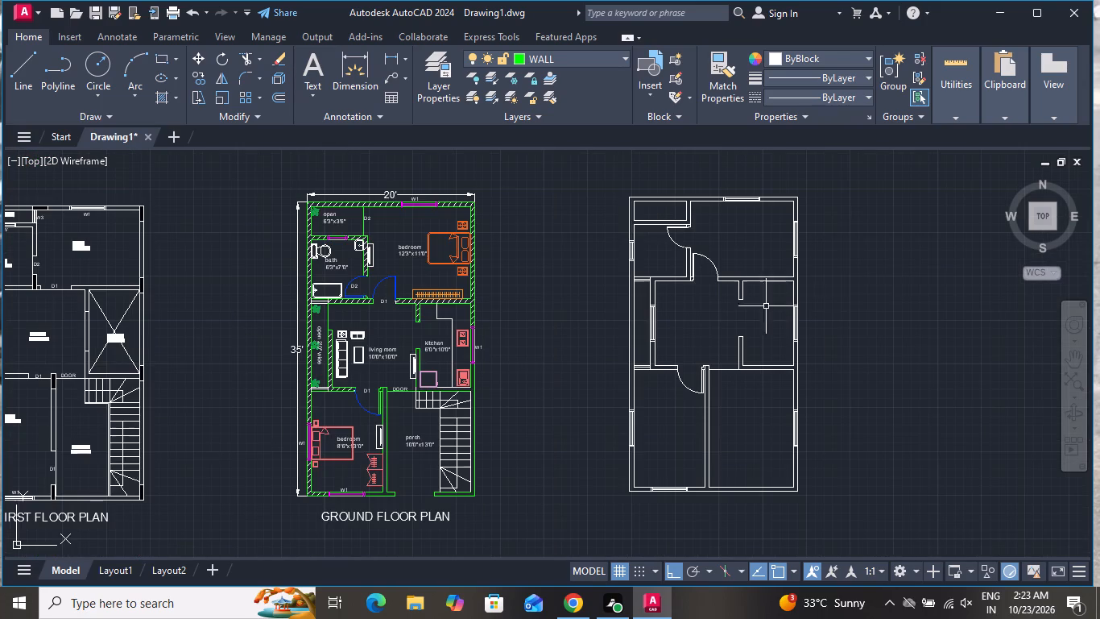
pyautogui.scroll(-1, 631, 392)
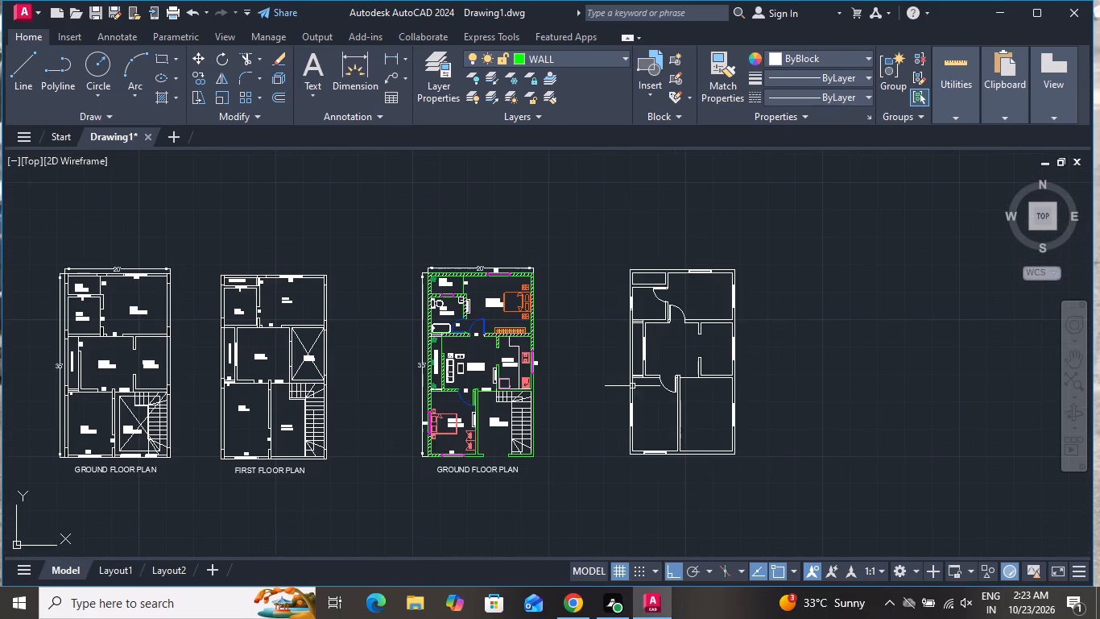
pyautogui.scroll(2, 749, 300)
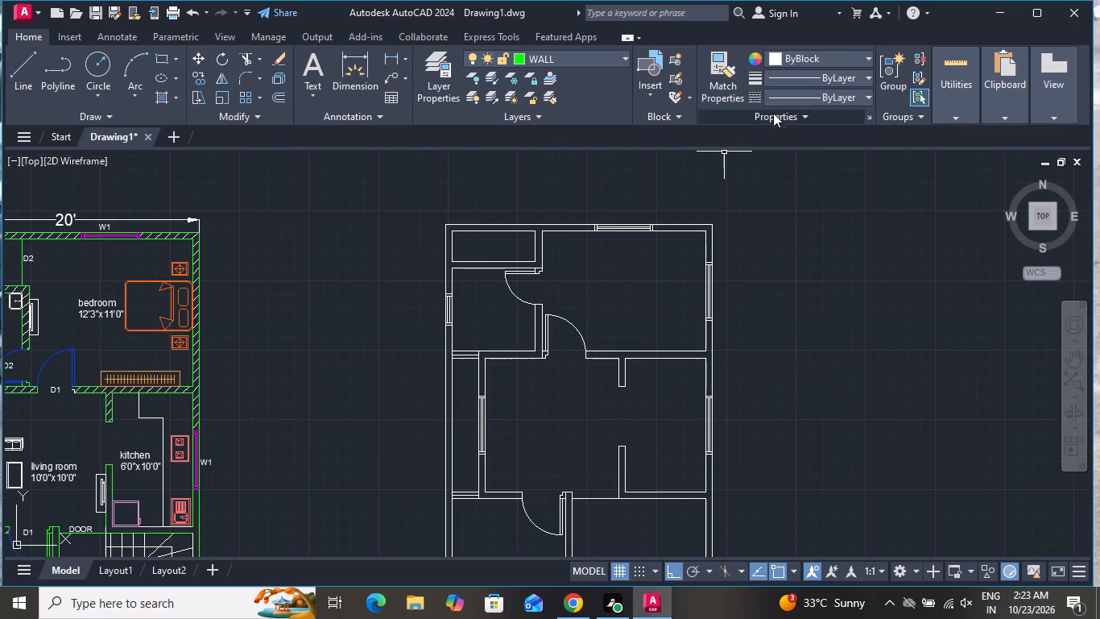
pyautogui.click(783, 100)
pyautogui.click(799, 177)
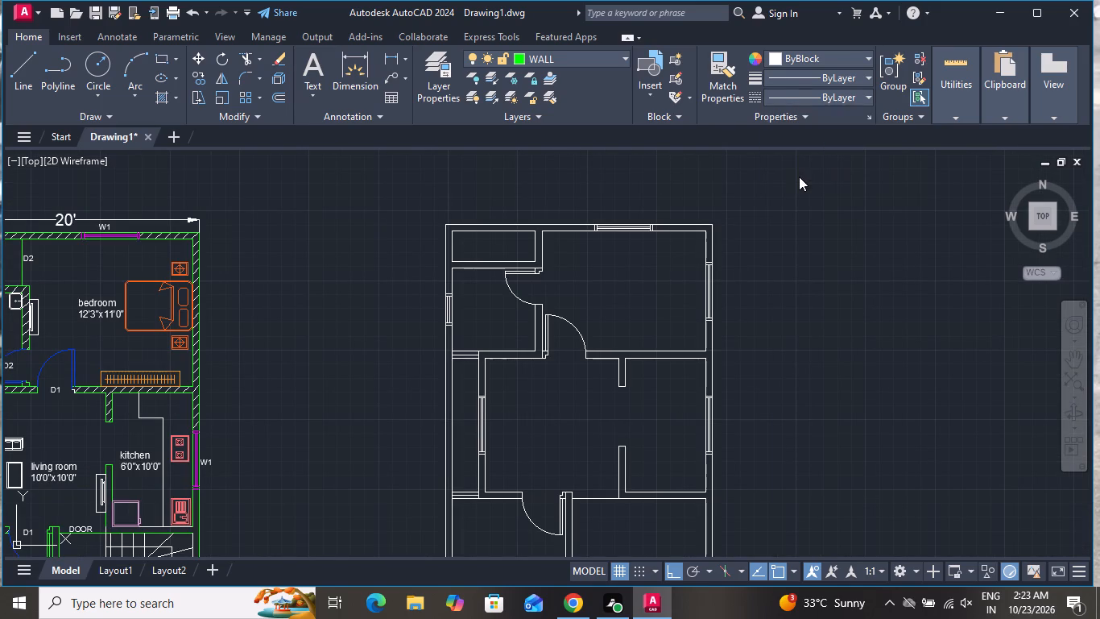
pyautogui.click(662, 164)
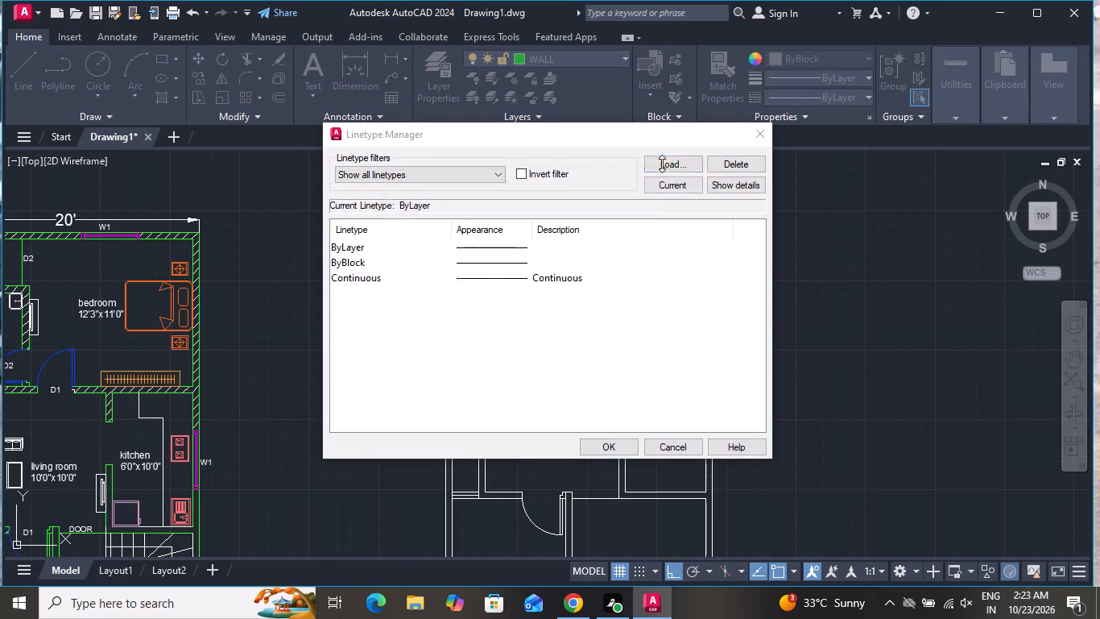
pyautogui.click(629, 274)
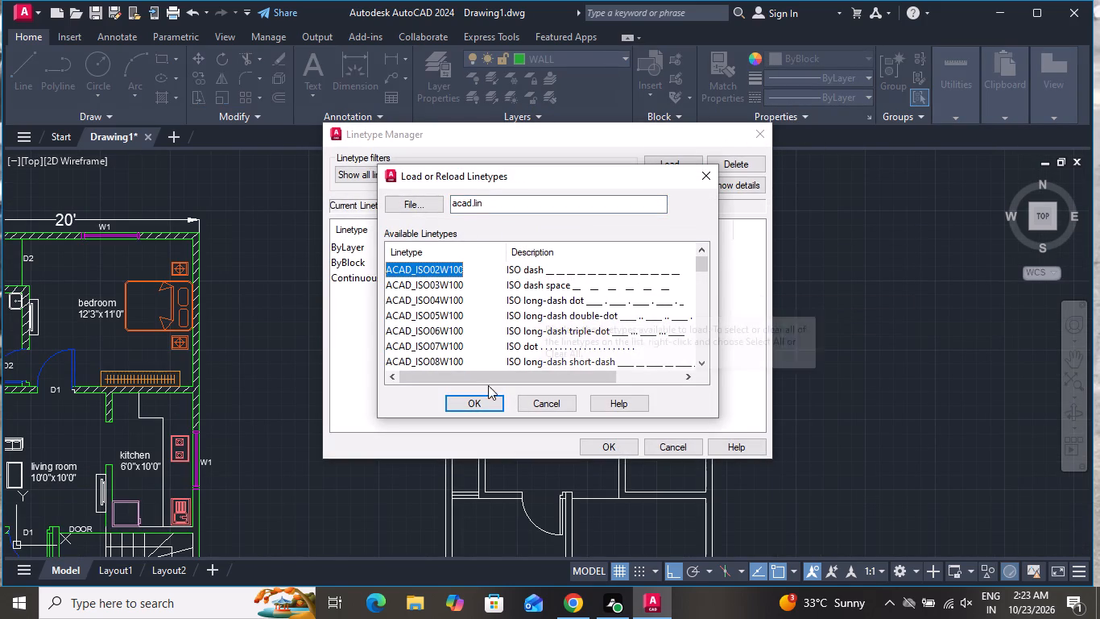
pyautogui.click(485, 401)
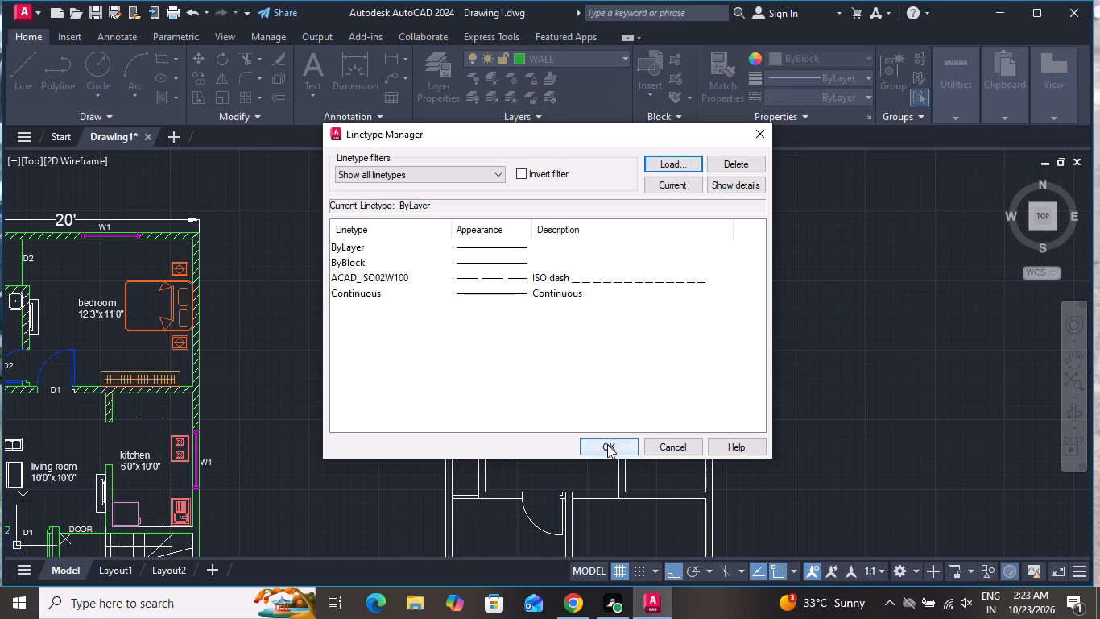
pyautogui.click(607, 444)
pyautogui.click(809, 95)
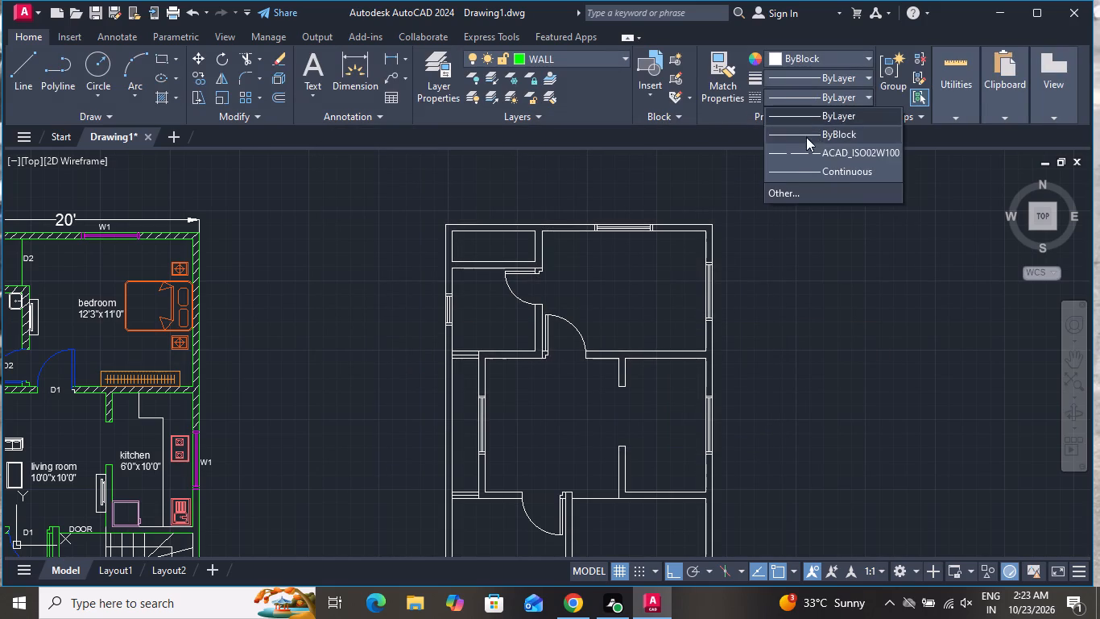
pyautogui.click(804, 152)
# Draw a dashed vertical line about 4'-6" long across the kitchen opening, joining the wall ends on the living room side.
pyautogui.click(16, 68)
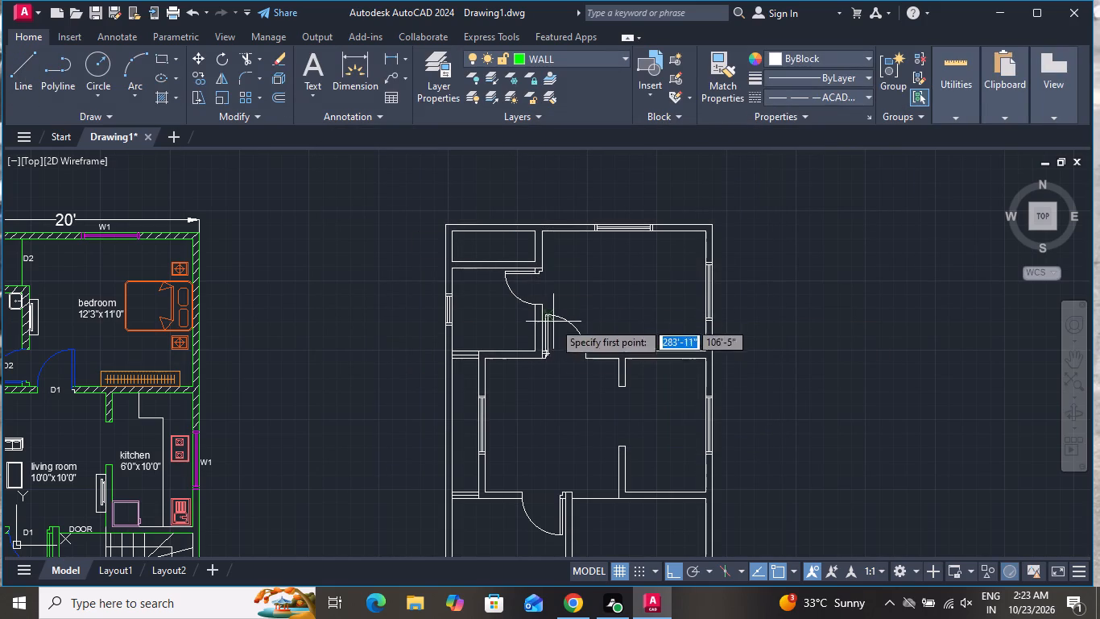
pyautogui.scroll(2, 628, 405)
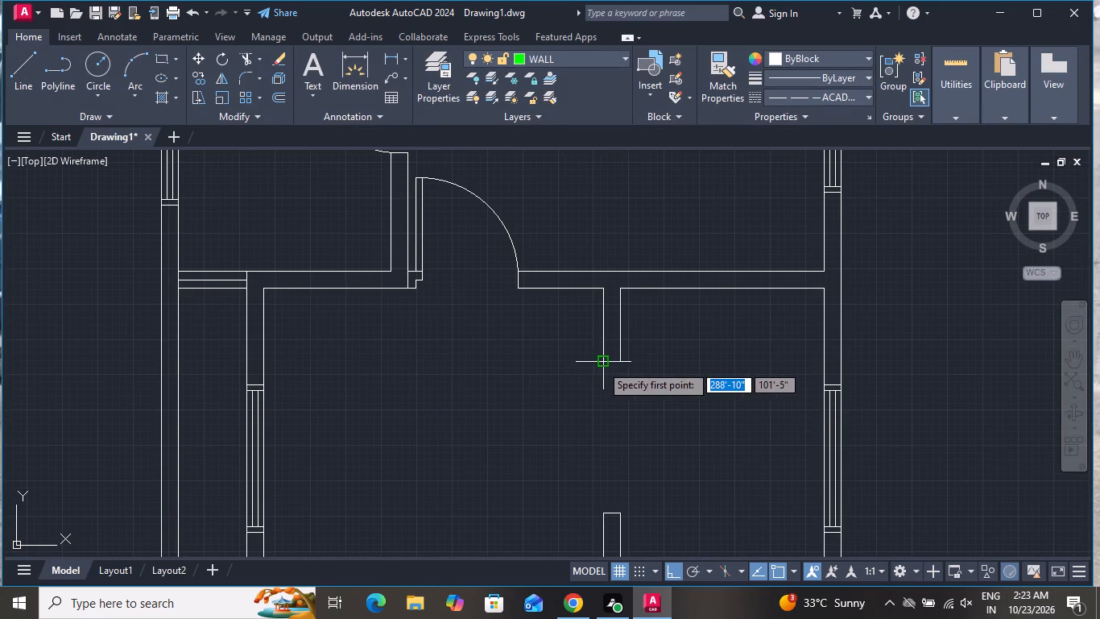
pyautogui.click(602, 359)
pyautogui.scroll(-1, 614, 386)
pyautogui.scroll(5, 606, 455)
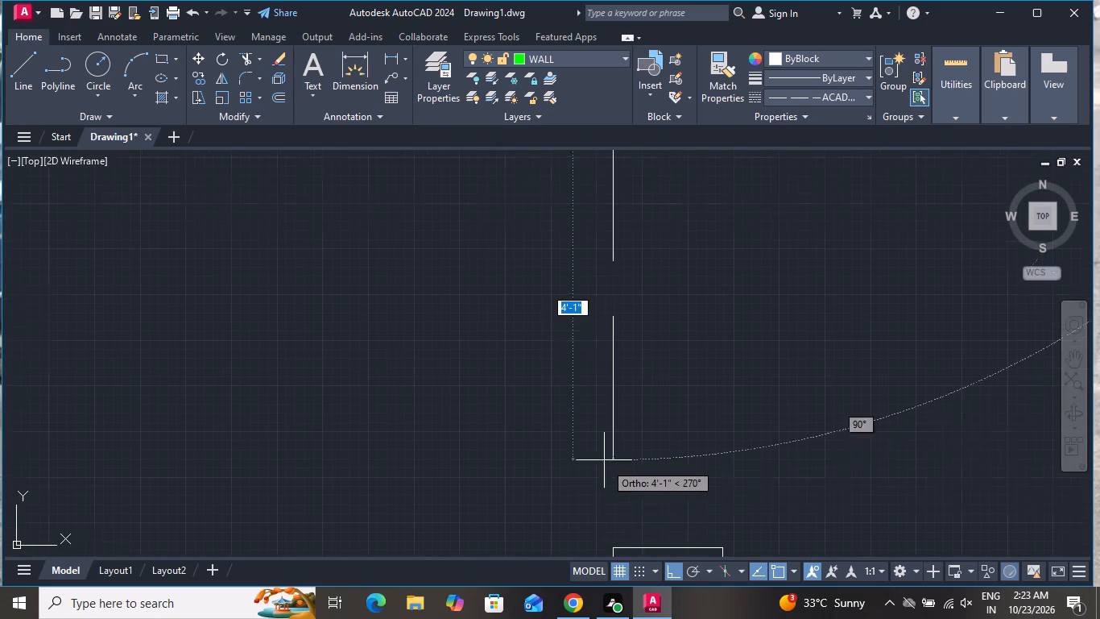
pyautogui.click(610, 546)
pyautogui.scroll(-4, 603, 491)
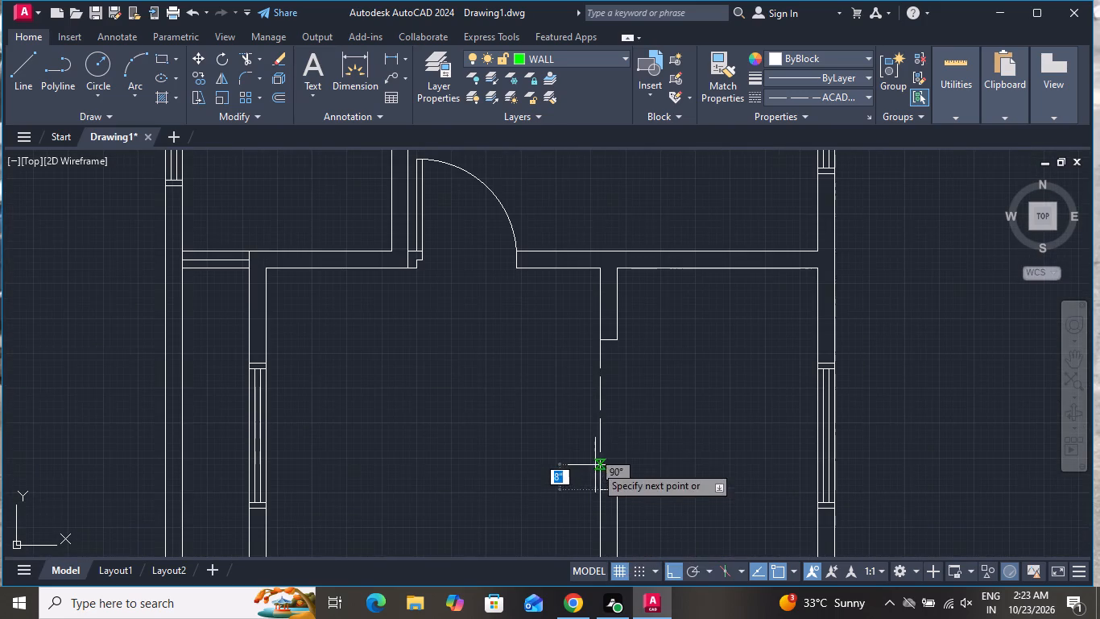
pyautogui.rightClick(637, 456)
pyautogui.click(693, 306)
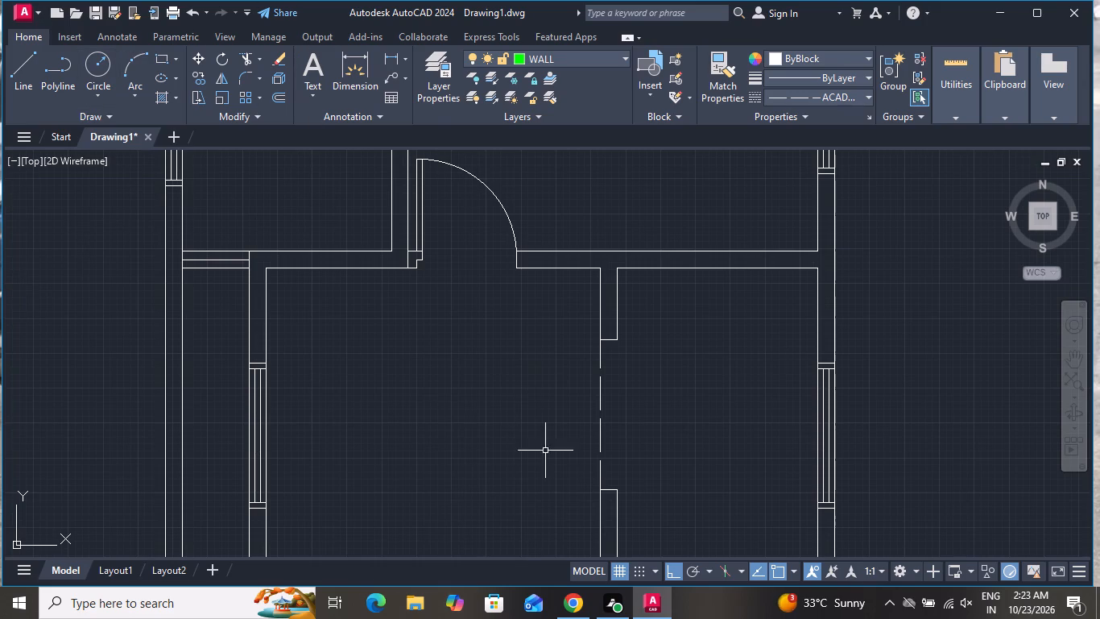
# Draw a second dashed vertical line about 4'-6" long across the opening, joining the wall ends on the kitchen side.
pyautogui.click(13, 52)
pyautogui.scroll(1, 635, 361)
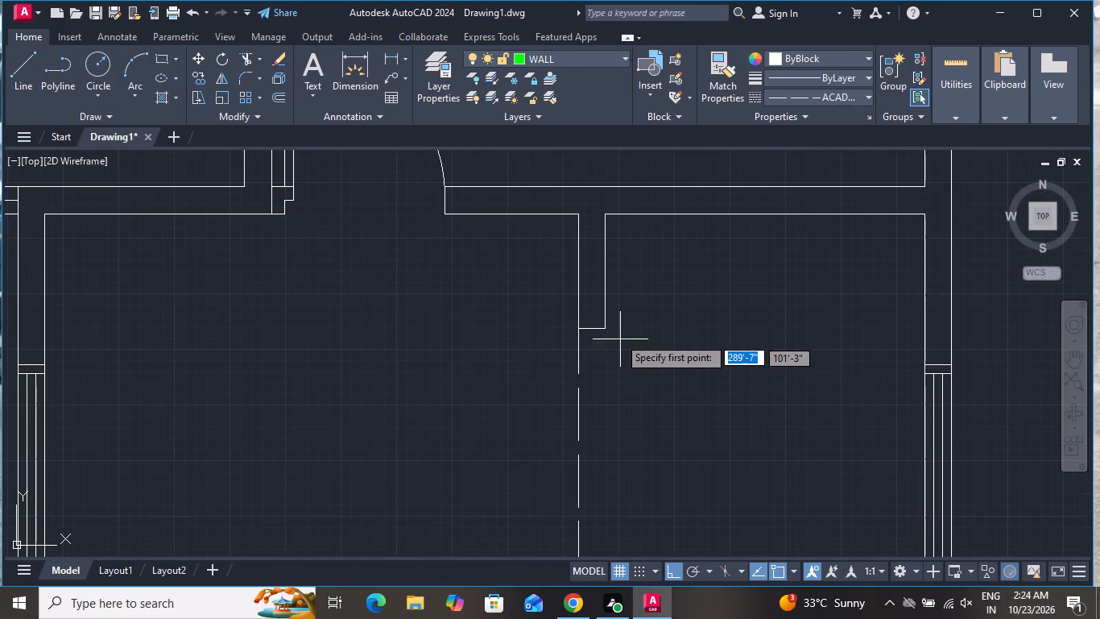
pyautogui.click(608, 328)
pyautogui.scroll(-3, 632, 405)
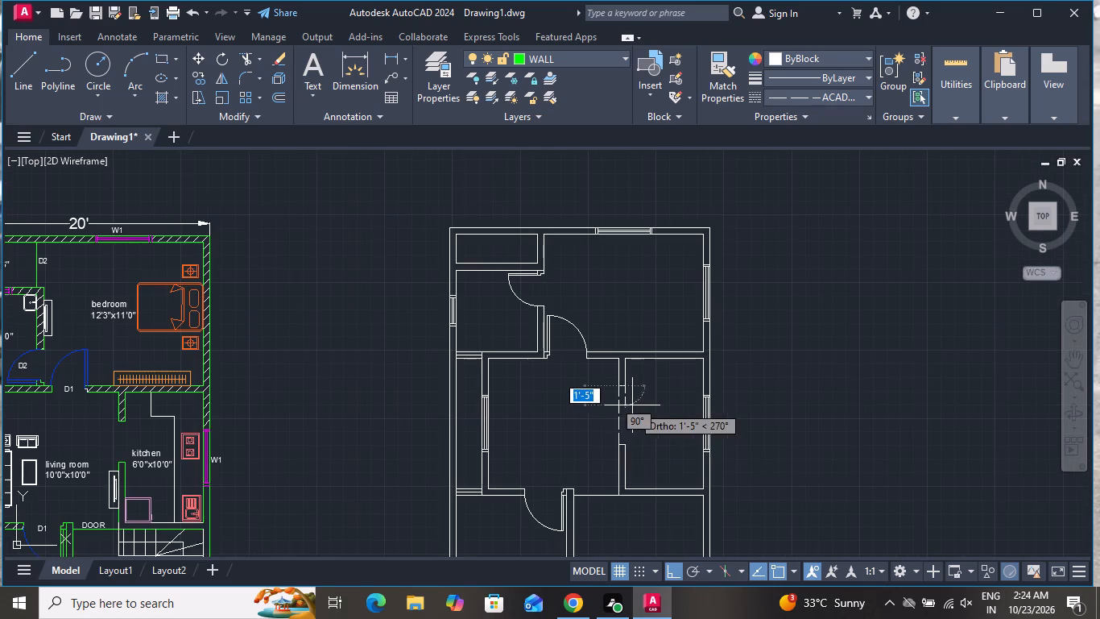
pyautogui.scroll(4, 621, 483)
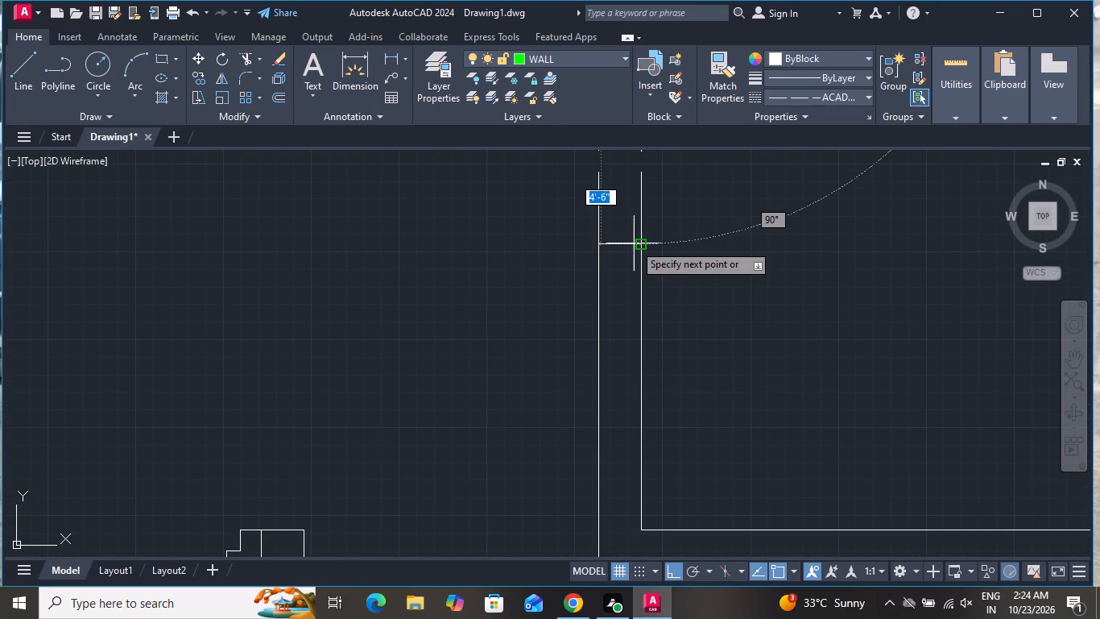
pyautogui.click(639, 239)
pyautogui.rightClick(639, 239)
pyautogui.click(660, 263)
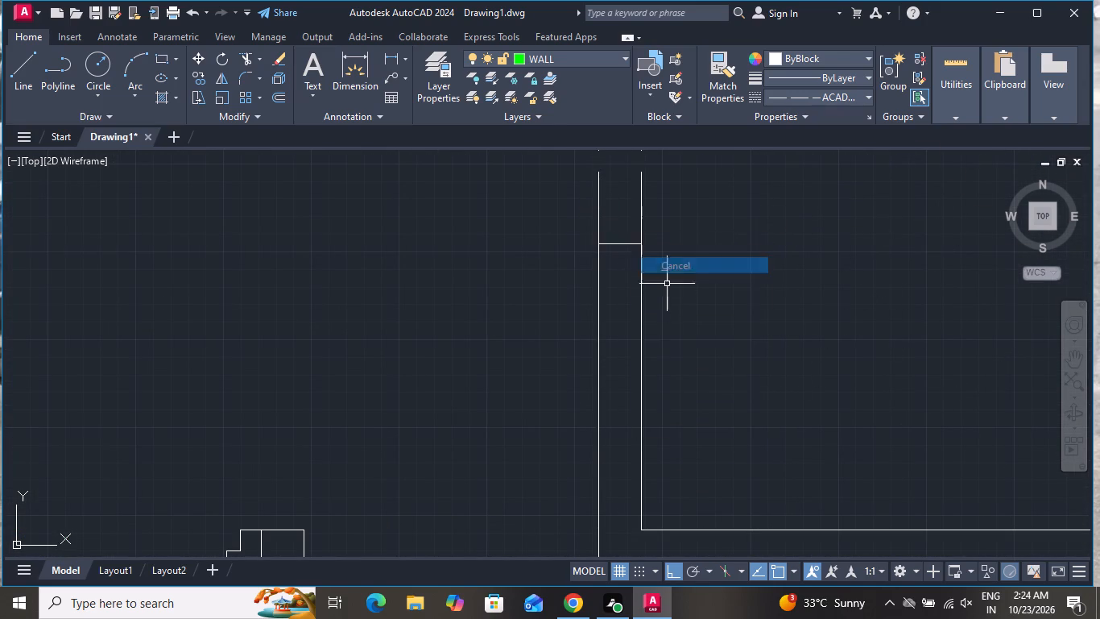
# Add the multiline text "OPEN TO SKY" inside the small open area at the redrawn plan's upper corner.
pyautogui.scroll(-4, 670, 424)
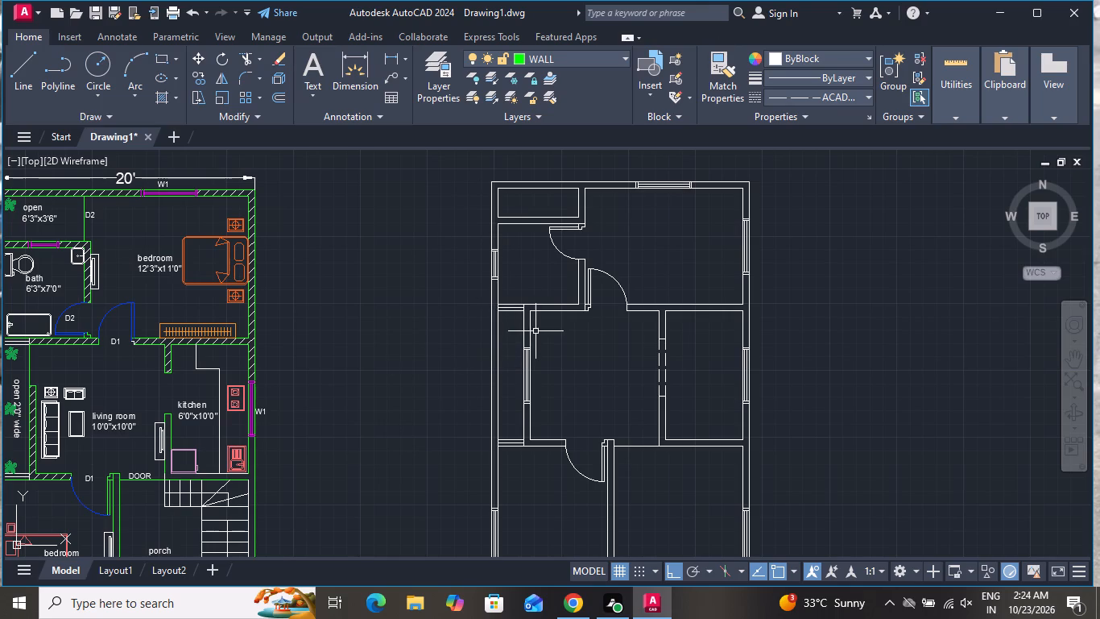
pyautogui.scroll(-3, 542, 338)
pyautogui.scroll(1, 572, 318)
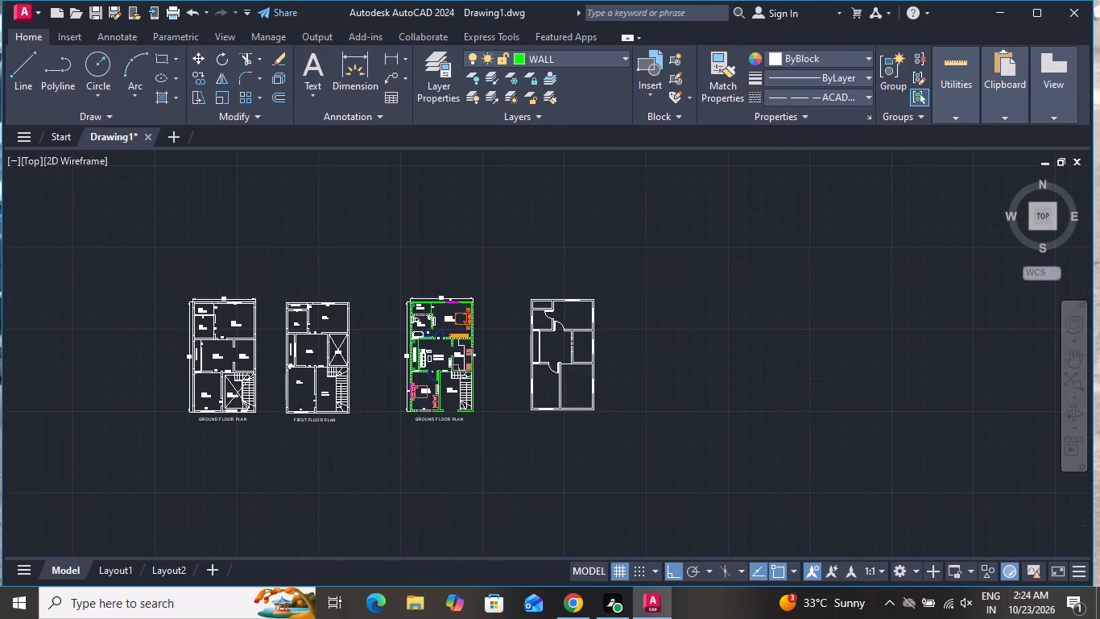
pyautogui.scroll(2, 572, 318)
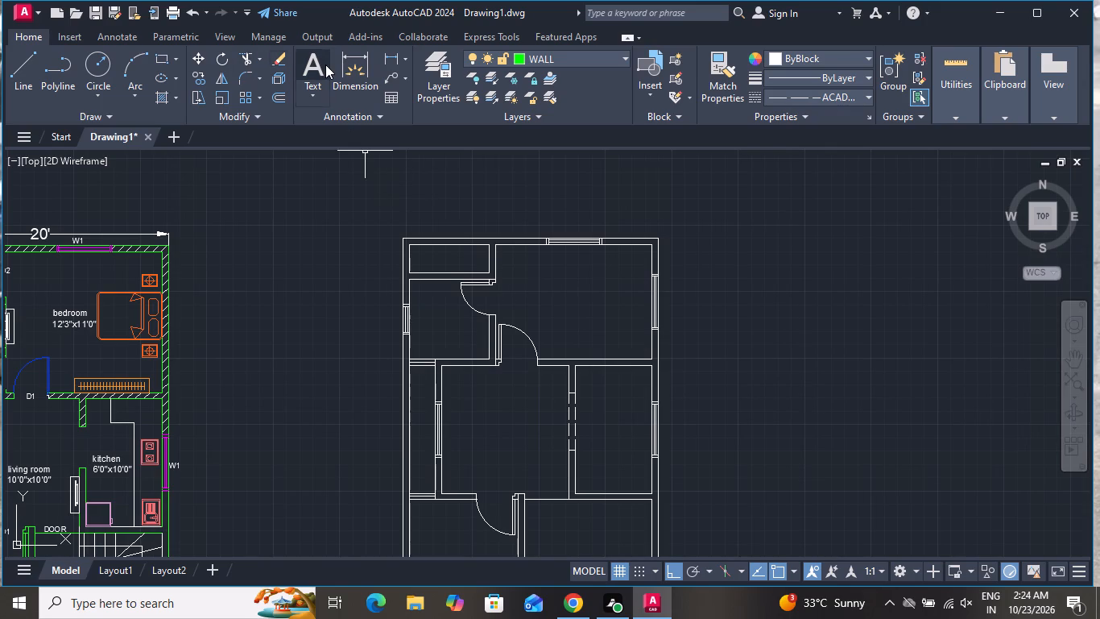
pyautogui.click(325, 64)
pyautogui.scroll(3, 432, 258)
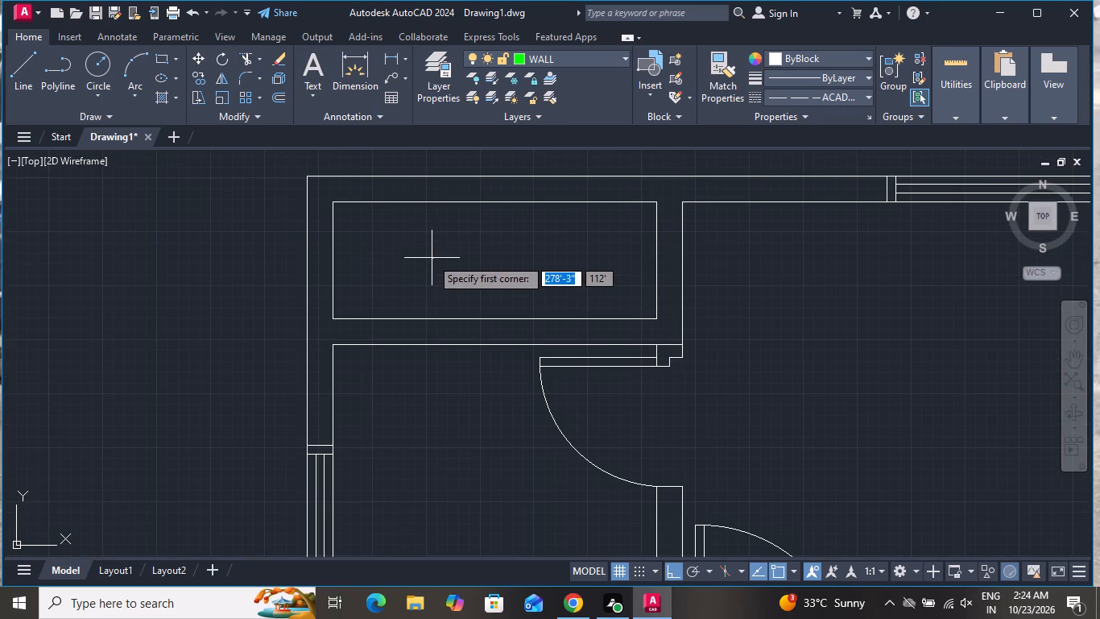
pyautogui.click(410, 241)
pyautogui.click(562, 266)
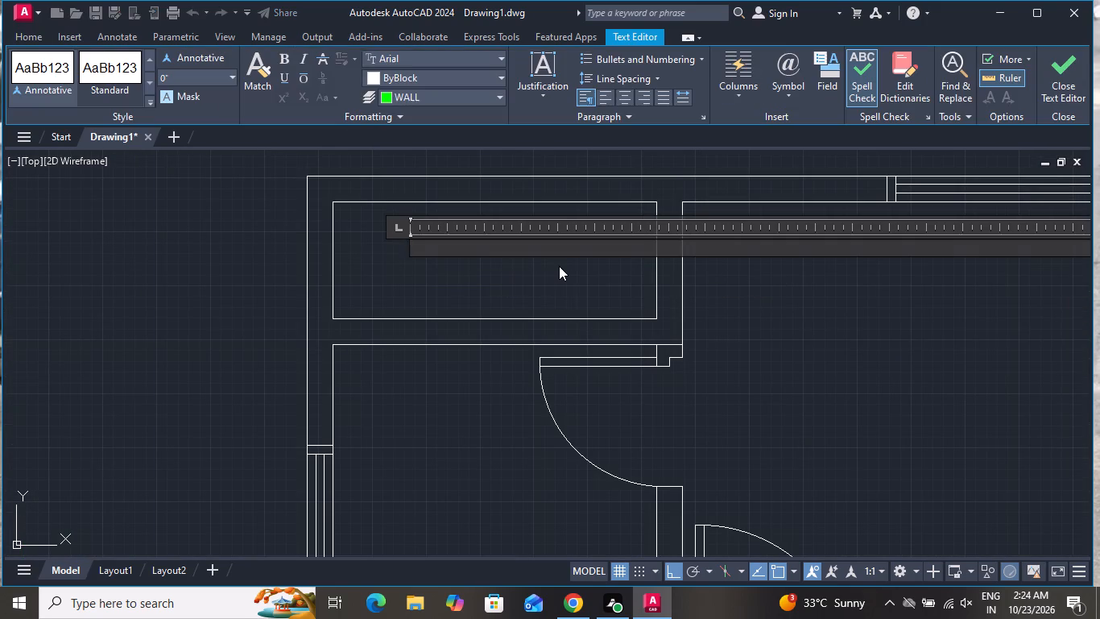
pyautogui.write('OPEN')
pyautogui.press('space')
pyautogui.write('TO SKY')
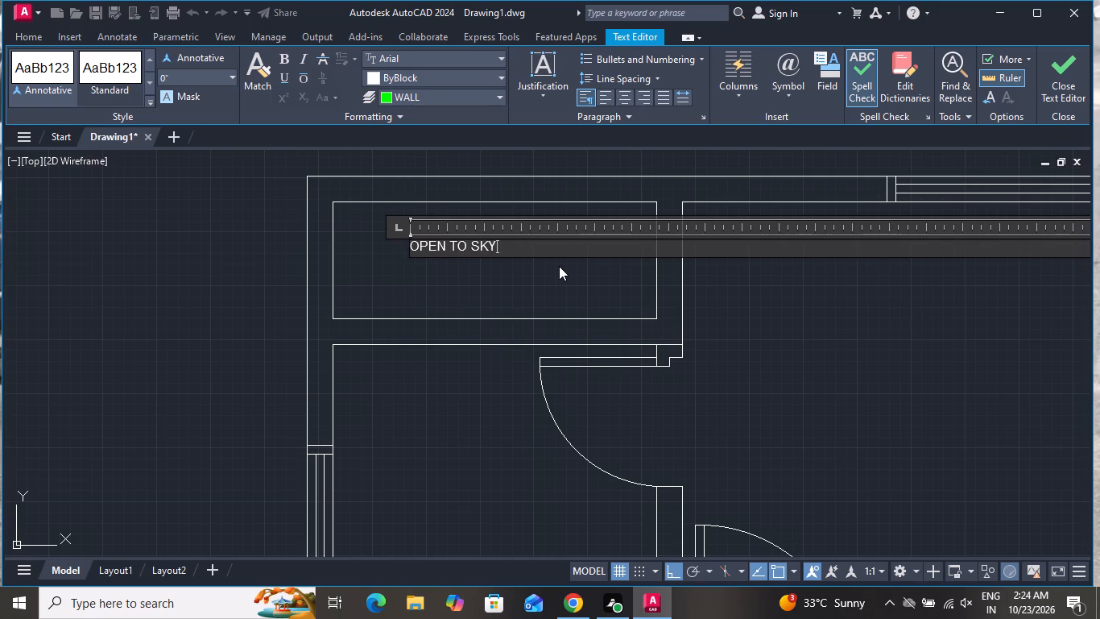
pyautogui.click(559, 266)
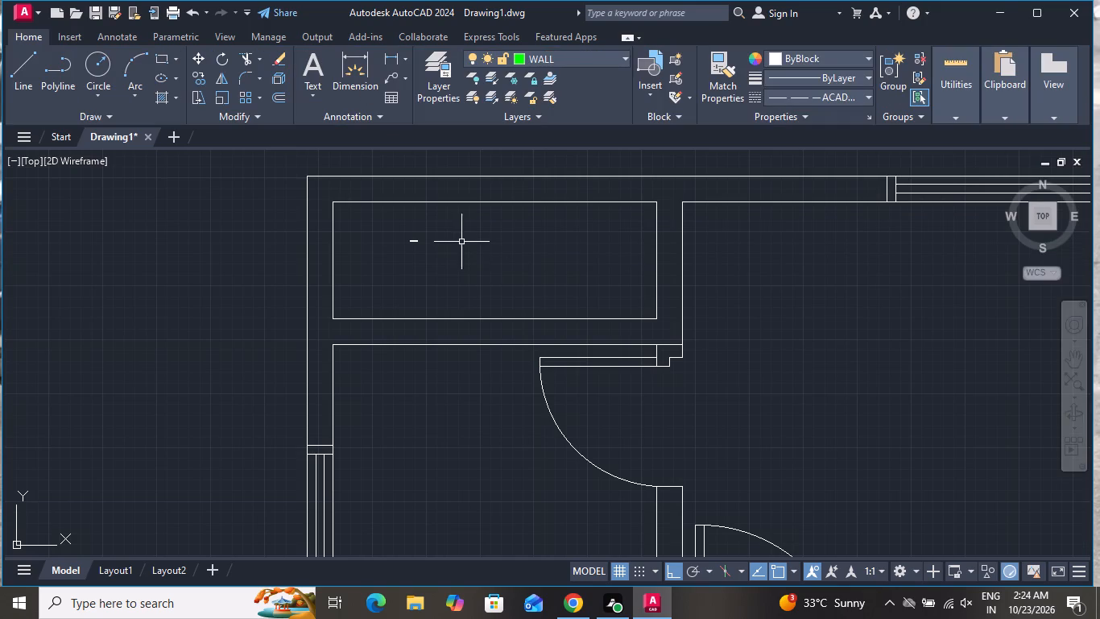
# Set the text height of the OPEN TO SKY label in the small open area to 6".
pyautogui.click(452, 231)
pyautogui.click(369, 245)
pyautogui.rightClick(370, 241)
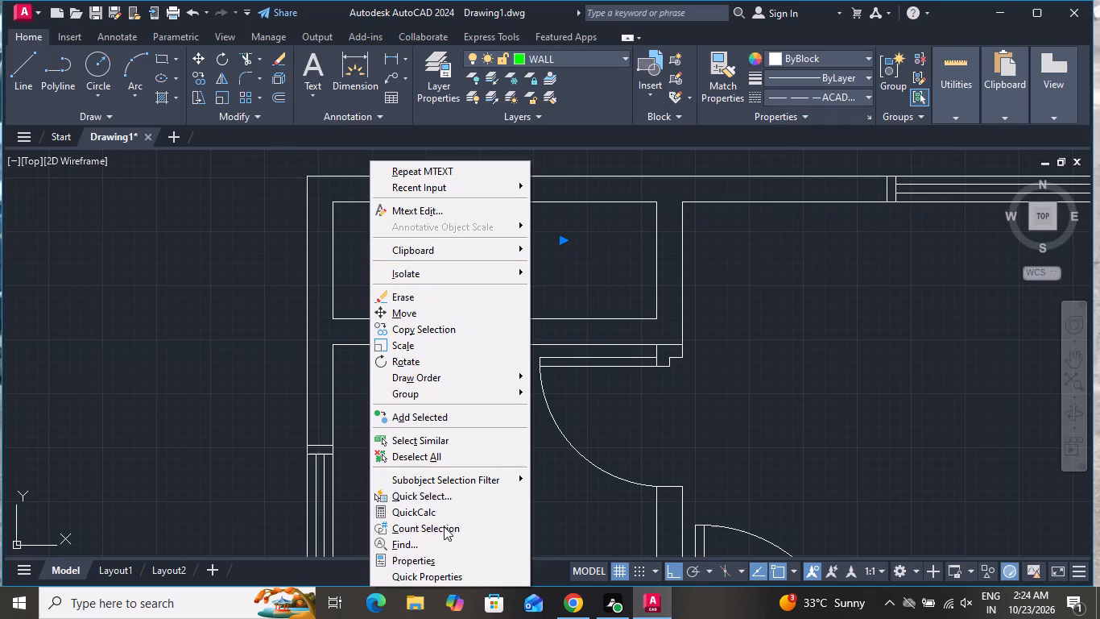
pyautogui.click(444, 556)
pyautogui.scroll(-4, 174, 365)
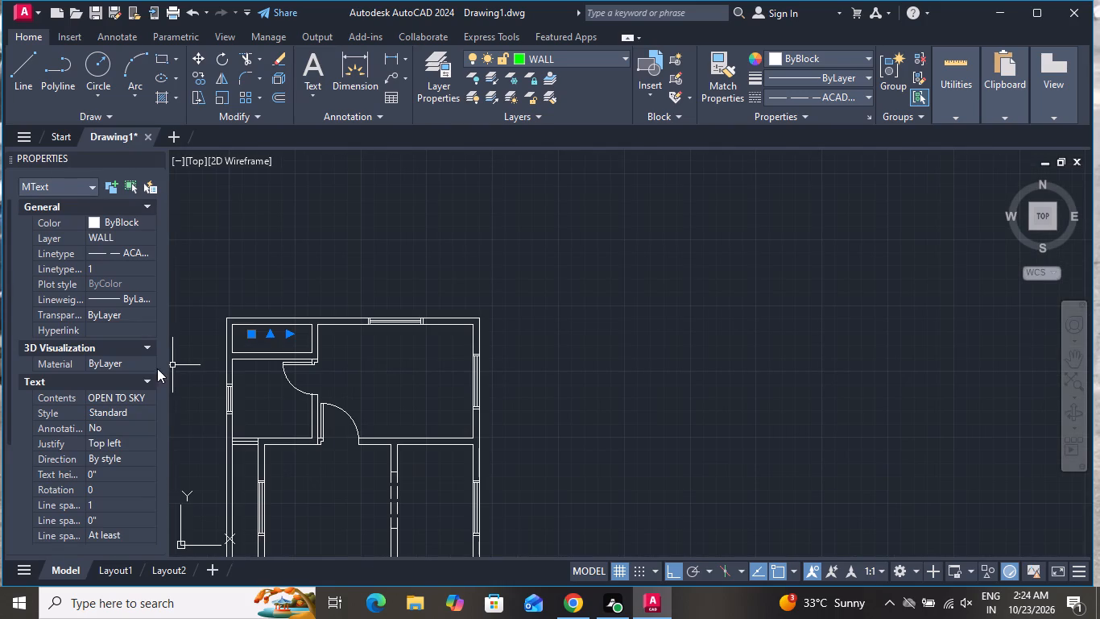
pyautogui.scroll(-2, 134, 369)
pyautogui.click(117, 318)
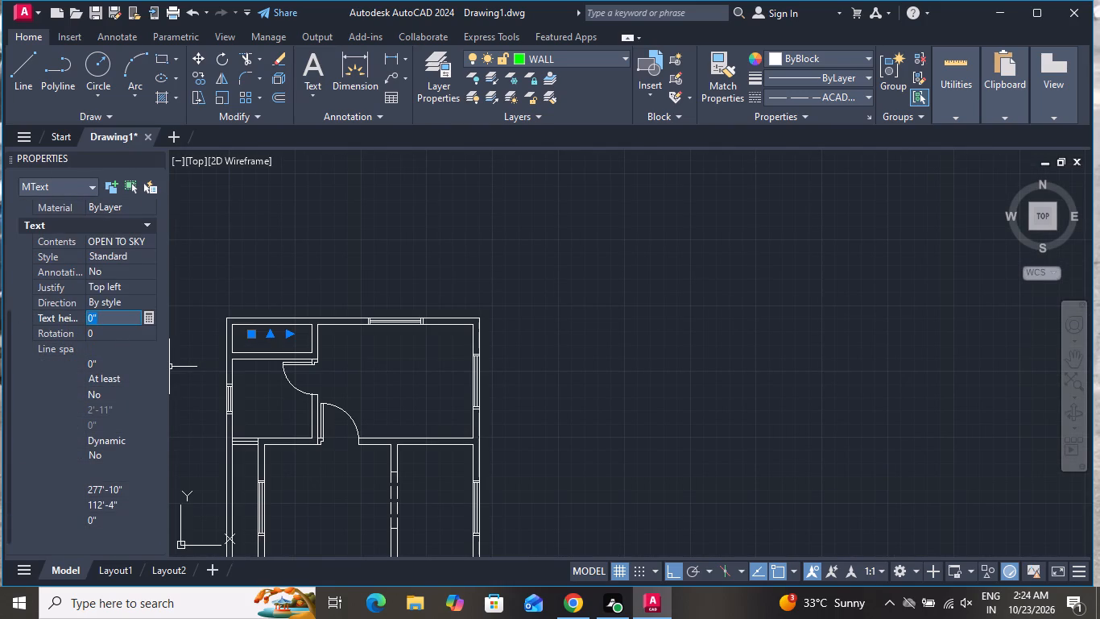
pyautogui.press('BackSpace')
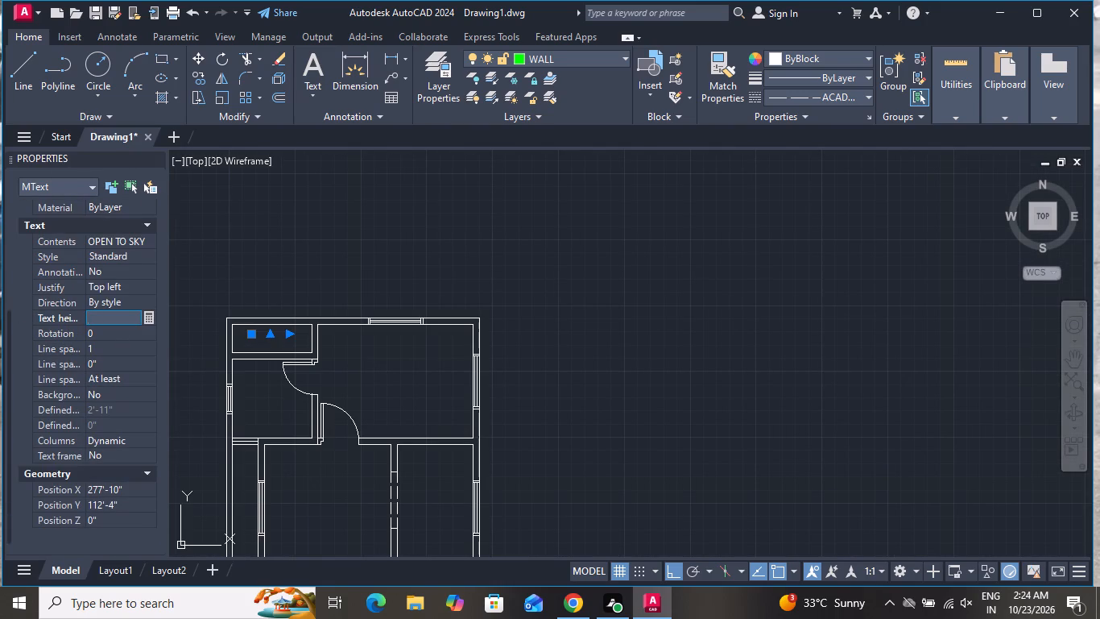
pyautogui.press('6')
pyautogui.hotkey('shift', '"')
pyautogui.press('Return')
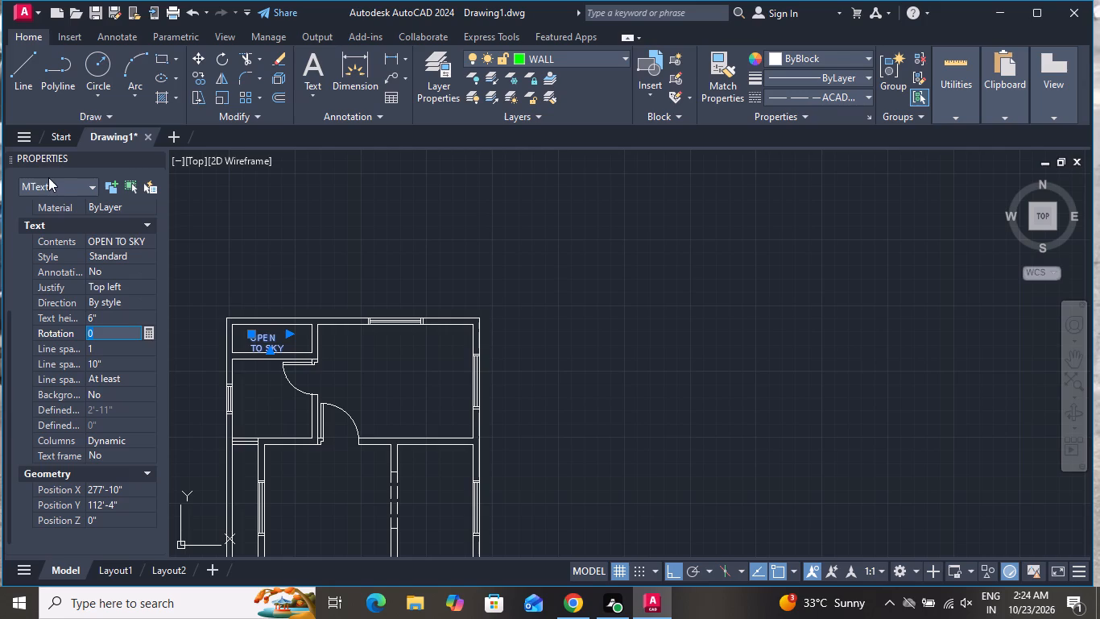
pyautogui.click(158, 156)
# Copy the OPEN TO SKY label, with Ortho off, into the bedroom, bath, living room and kitchen of the redrawn plan.
pyautogui.scroll(3, 153, 380)
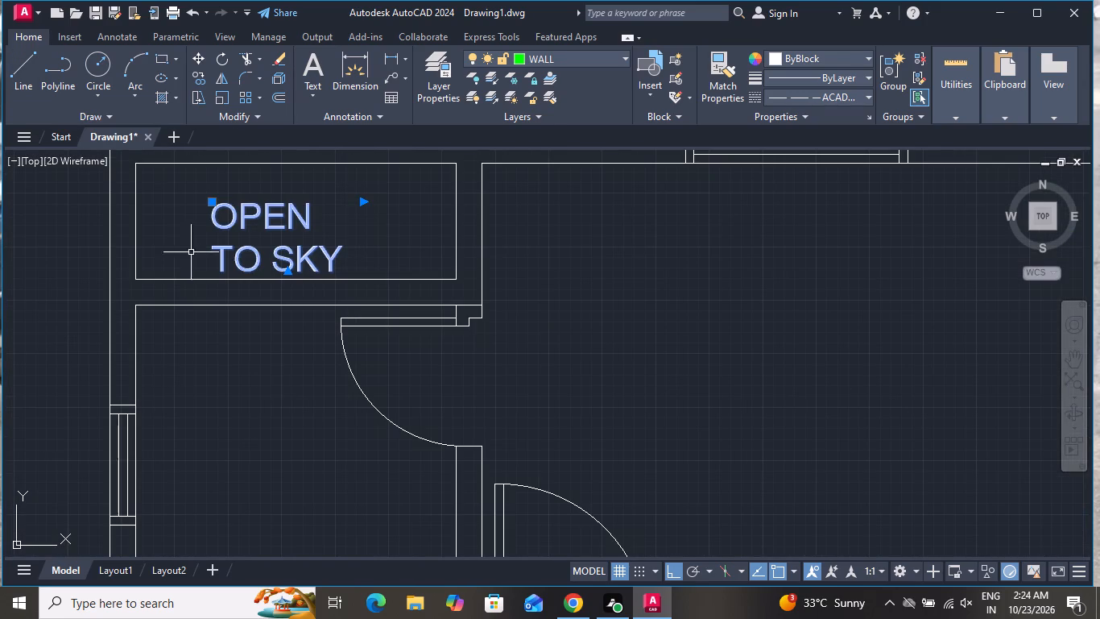
pyautogui.click(196, 77)
pyautogui.click(247, 243)
pyautogui.scroll(-1, 511, 417)
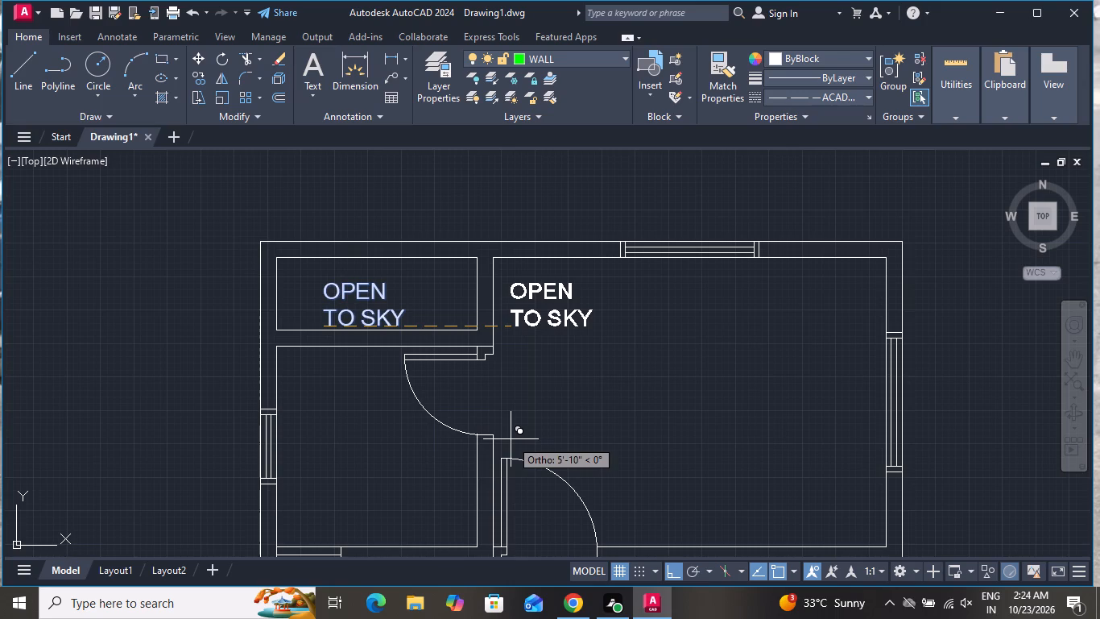
pyautogui.scroll(-1, 656, 460)
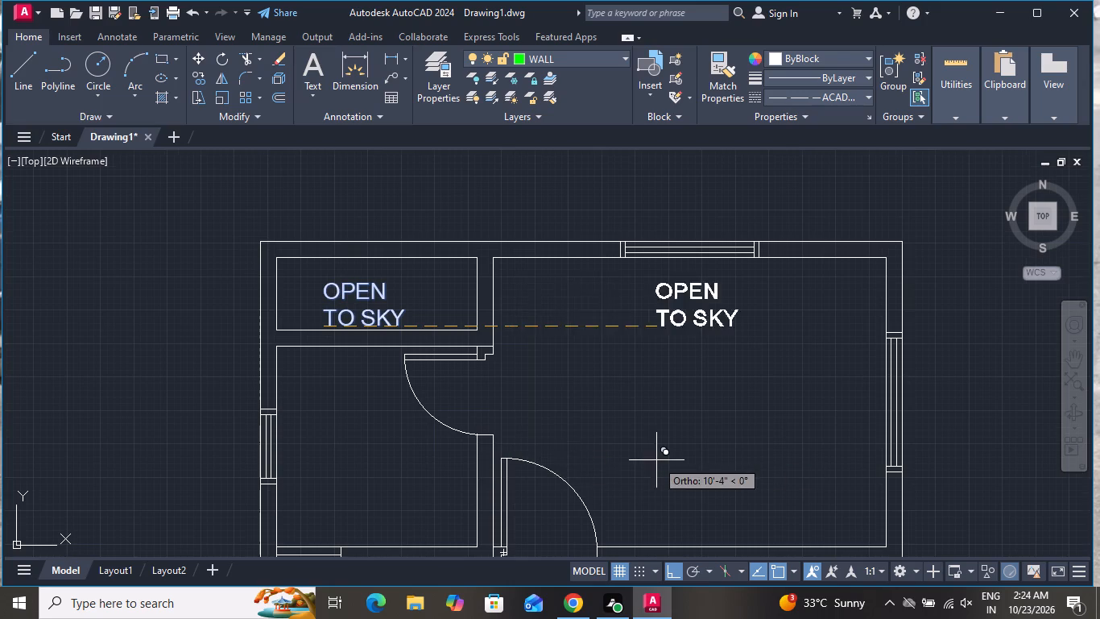
pyautogui.scroll(-1, 656, 460)
pyautogui.click(668, 571)
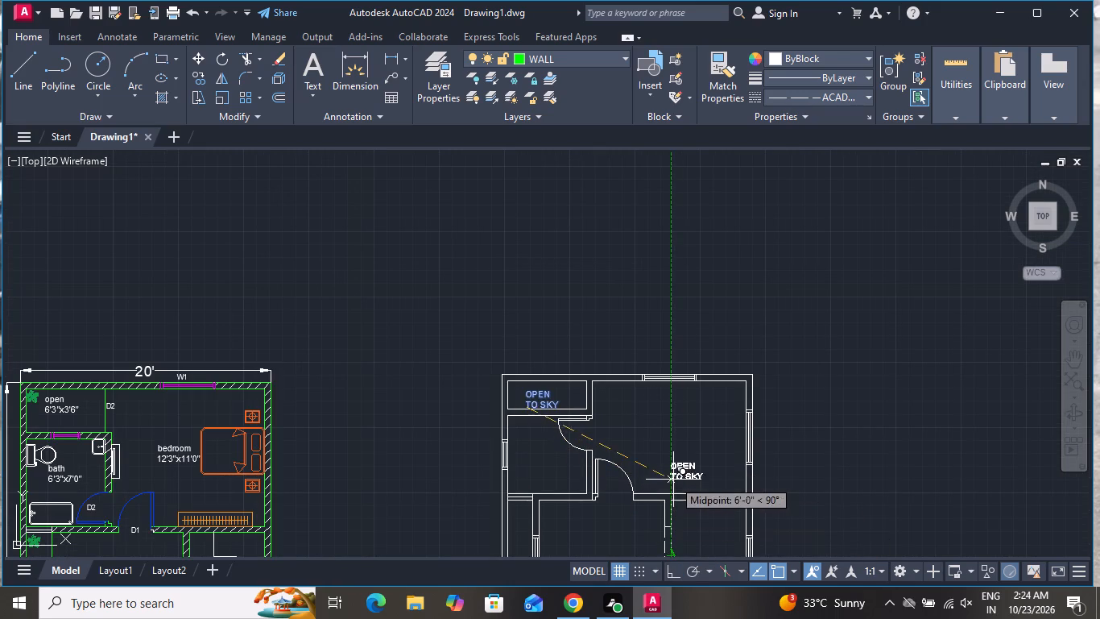
pyautogui.scroll(-2, 679, 456)
pyautogui.scroll(4, 668, 467)
pyautogui.click(642, 379)
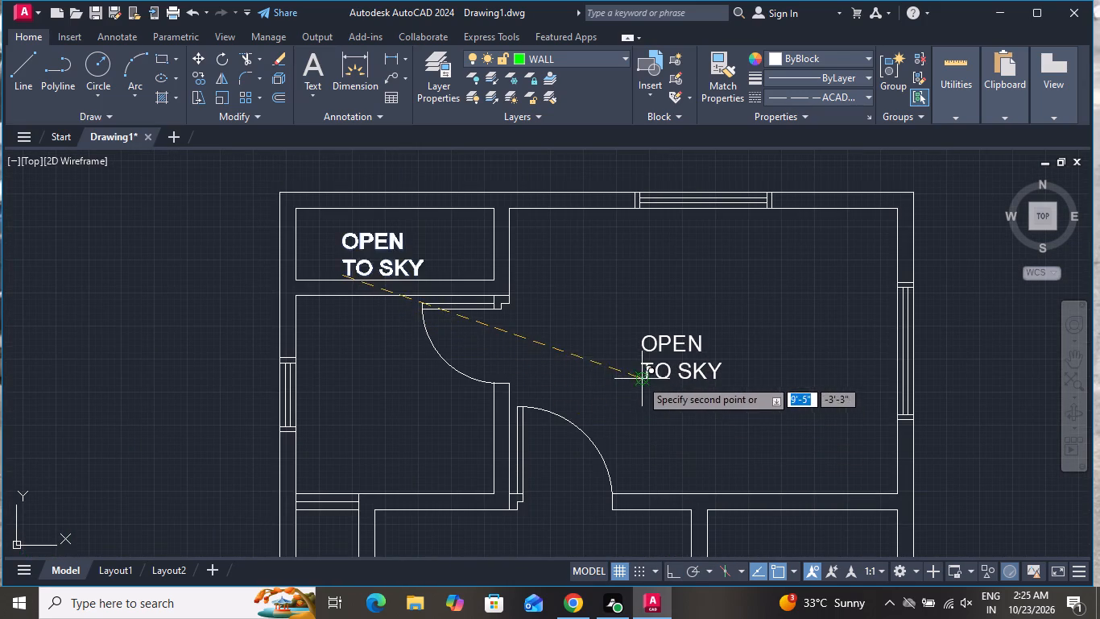
pyautogui.click(342, 416)
pyautogui.scroll(-2, 373, 256)
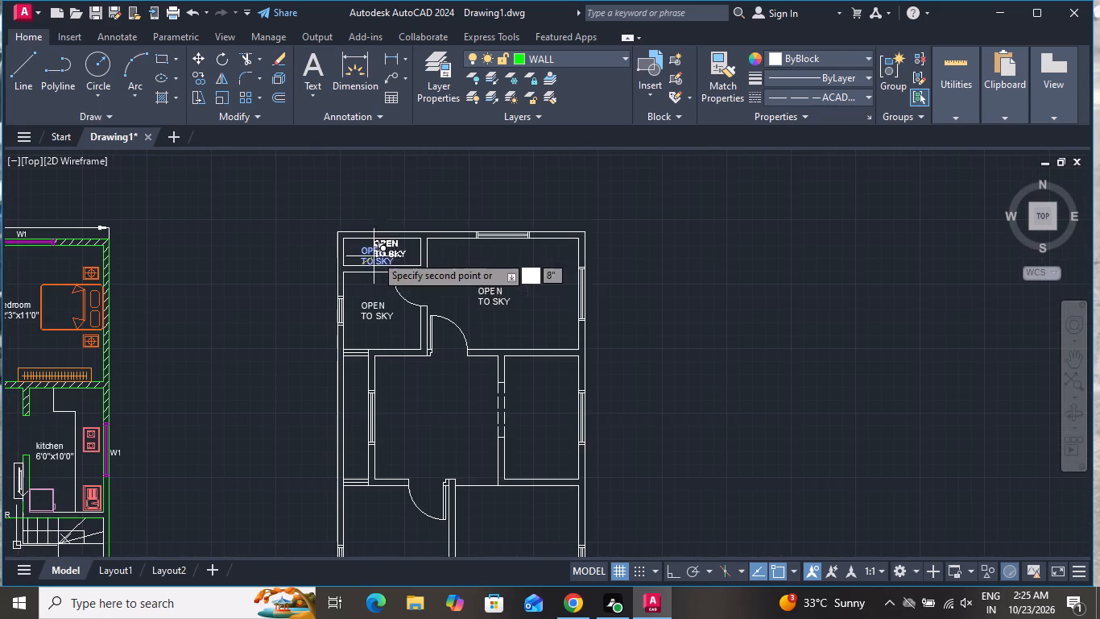
pyautogui.click(431, 433)
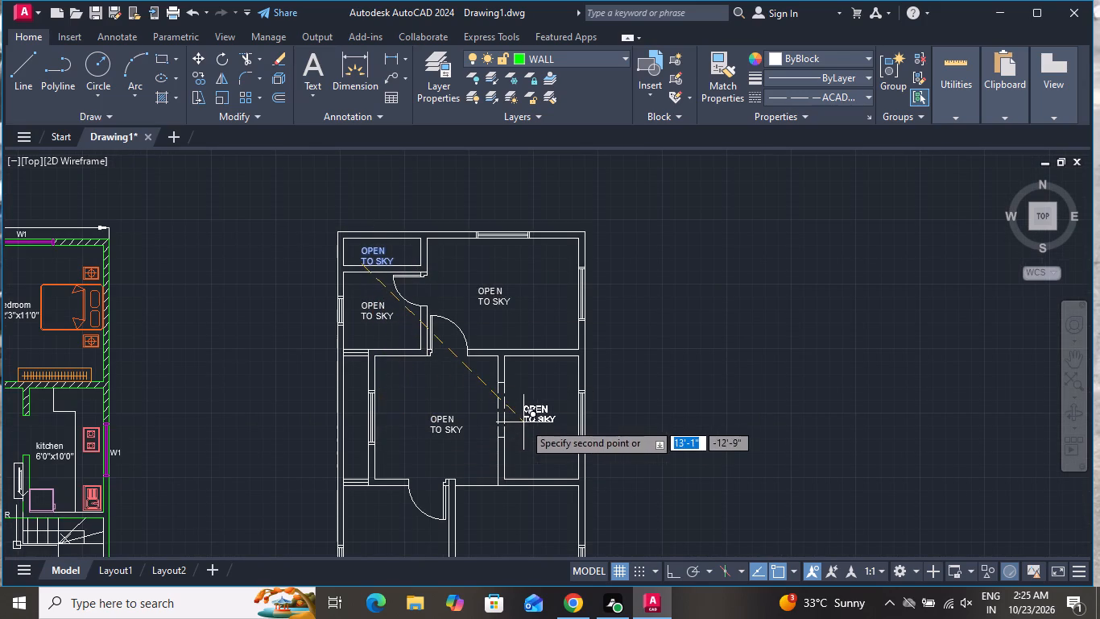
pyautogui.click(523, 422)
# Place two more copies of the OPEN TO SKY label, one in each of the two lower rooms of the redrawn plan.
pyautogui.scroll(-2, 432, 397)
pyautogui.scroll(3, 404, 509)
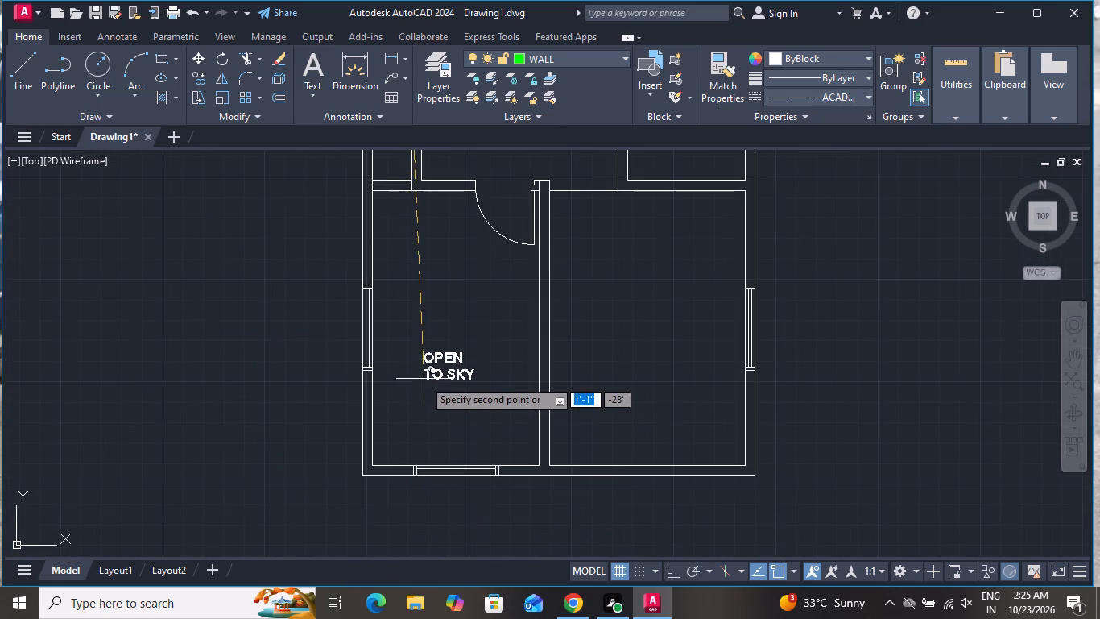
pyautogui.click(420, 360)
pyautogui.click(620, 353)
pyautogui.scroll(-3, 620, 437)
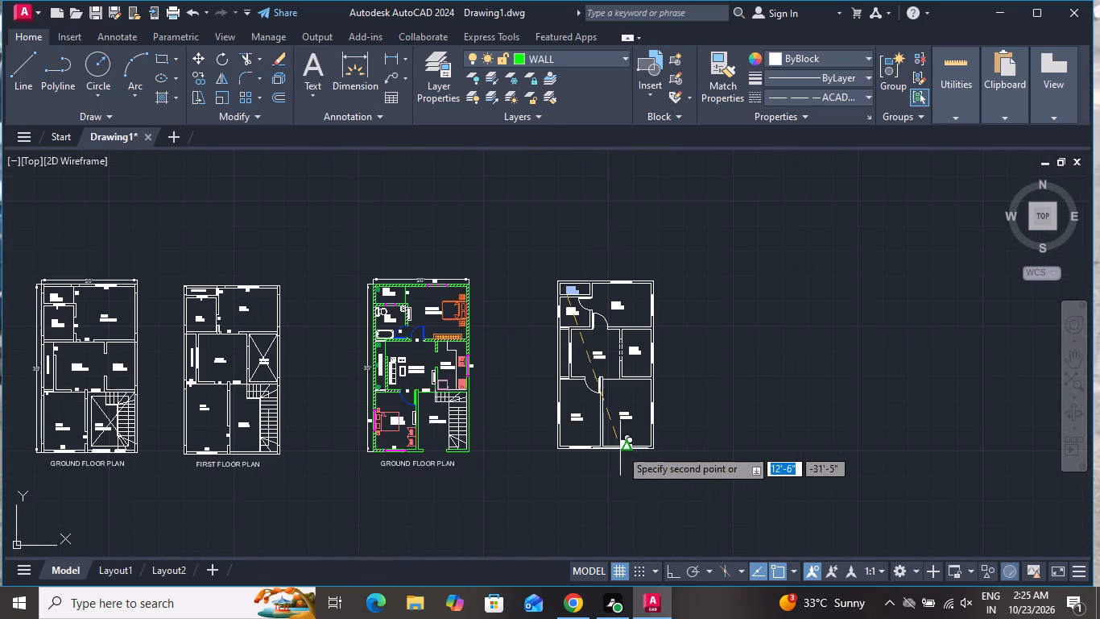
pyautogui.rightClick(453, 226)
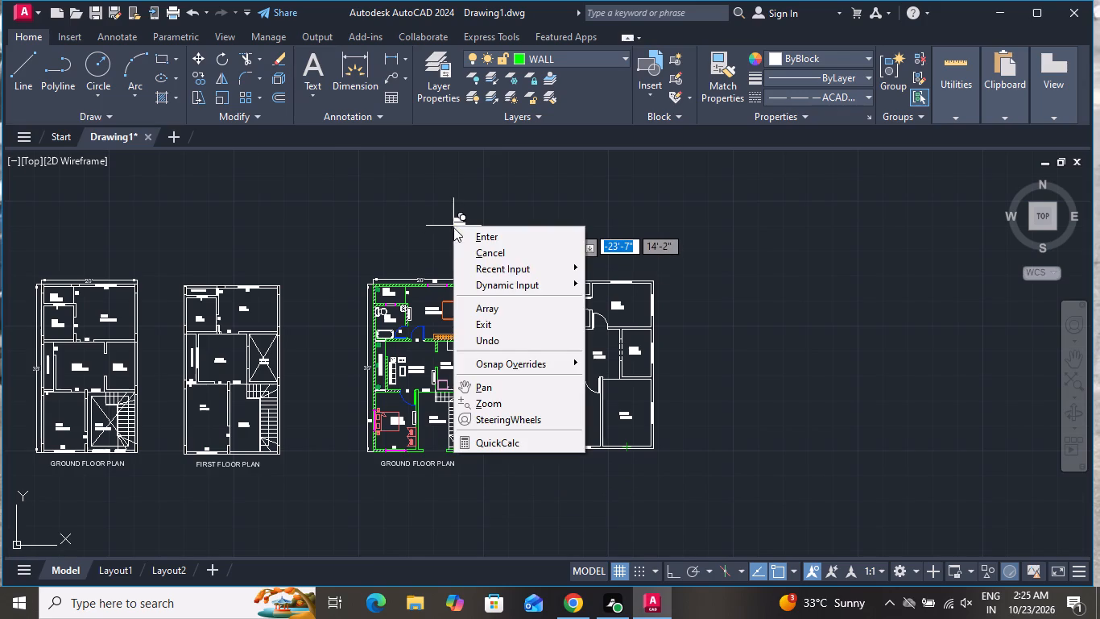
pyautogui.click(498, 256)
# Replace the copied OPEN TO SKY text in the bedroom with the room size 12'3"X9'0".
pyautogui.scroll(3, 602, 309)
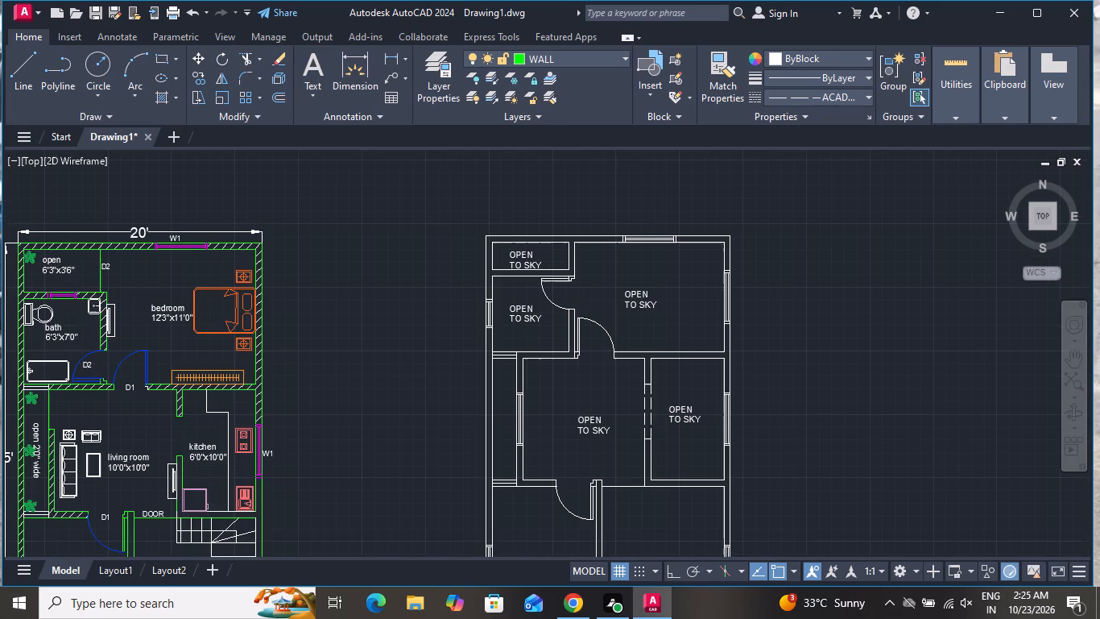
pyautogui.scroll(1, 622, 324)
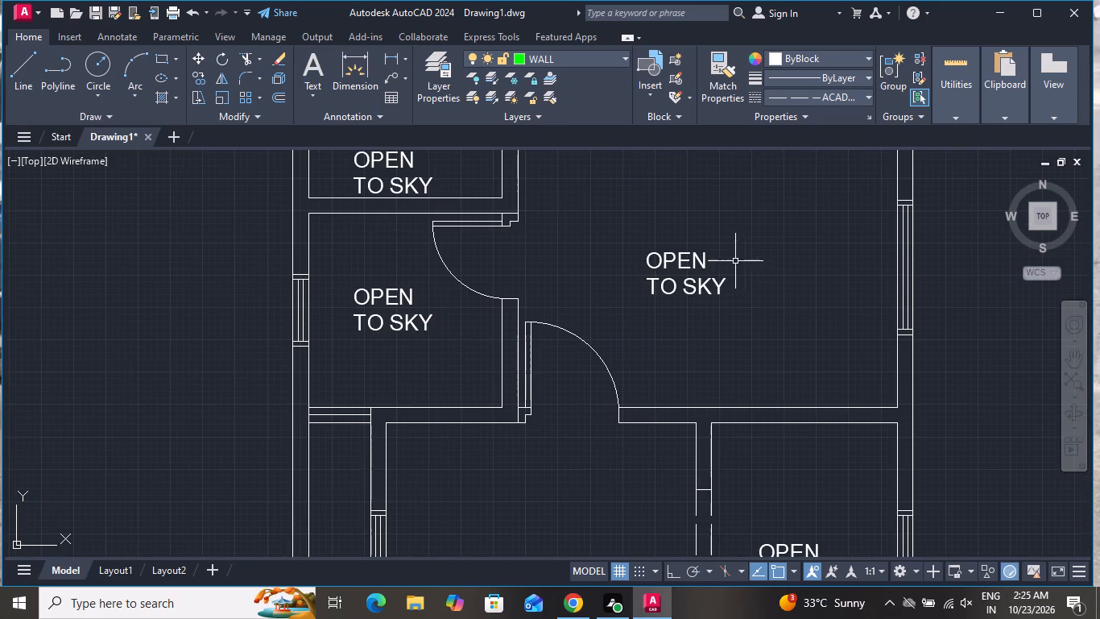
pyautogui.doubleClick(705, 255)
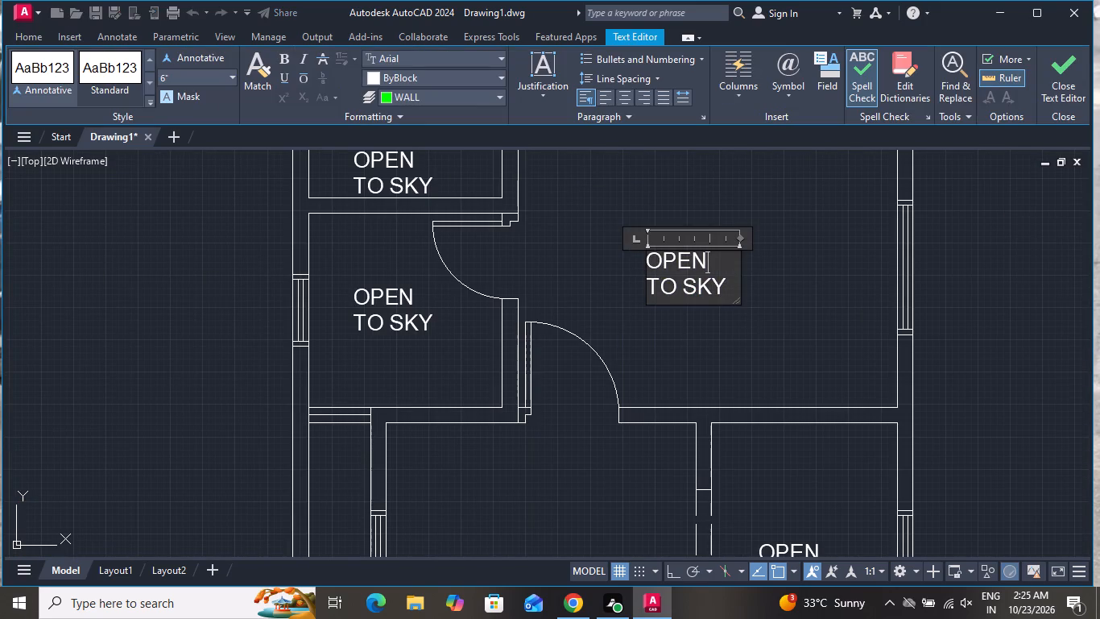
pyautogui.press('BackSpace')
pyautogui.press('BackSpace')
pyautogui.press('BackSpace')
pyautogui.press('BackSpace')
pyautogui.press('BackSpace')
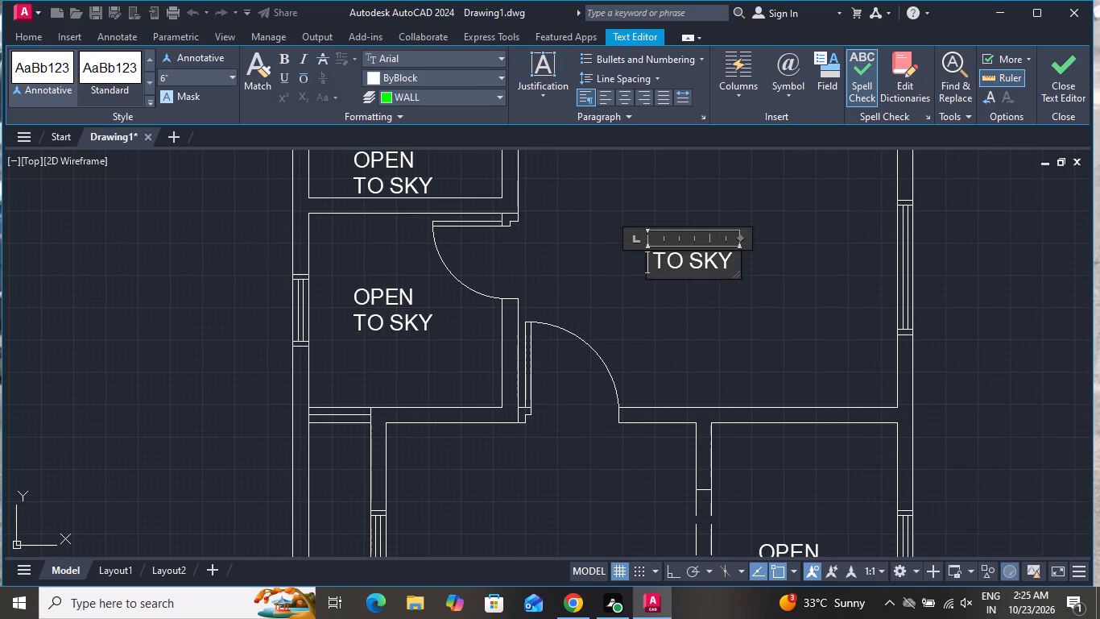
pyautogui.press('BackSpace')
pyautogui.press('BackSpace')
pyautogui.press('BackSpace')
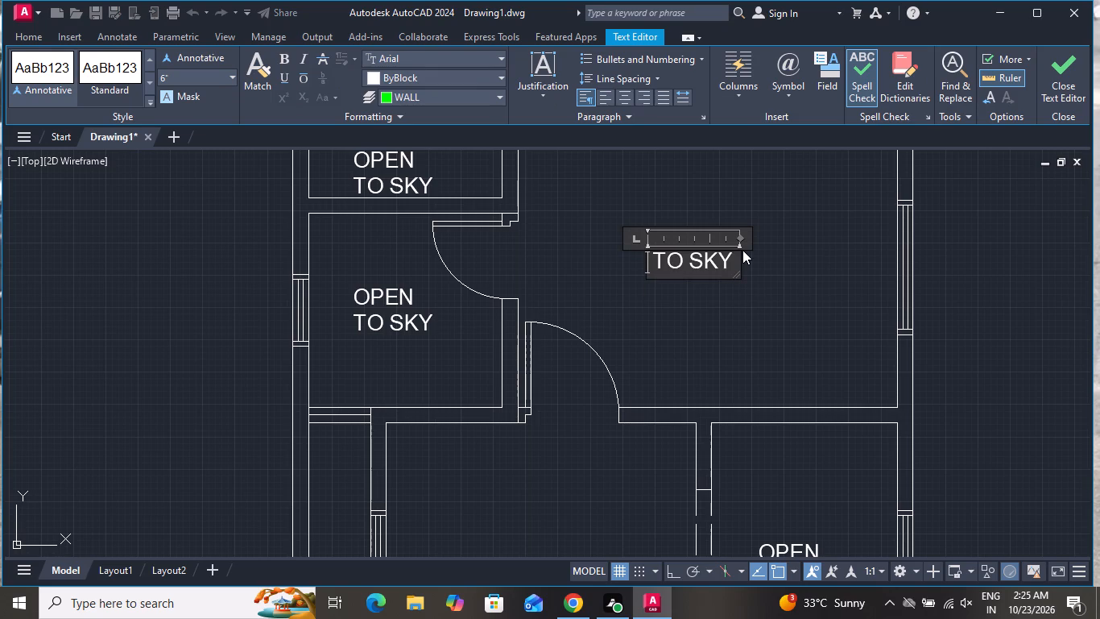
pyautogui.click(735, 255)
pyautogui.press('BackSpace')
pyautogui.press('BackSpace')
pyautogui.press('BackSpace')
pyautogui.press('BackSpace')
pyautogui.press('BackSpace')
pyautogui.press('BackSpace')
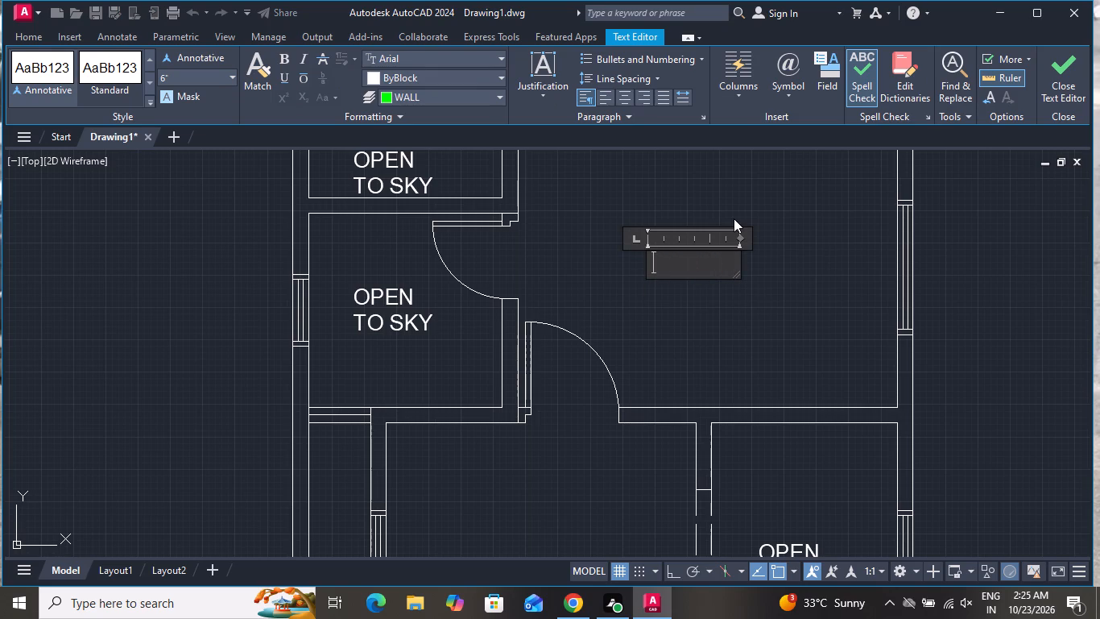
pyautogui.write('12')
pyautogui.write('\'3"')
pyautogui.press('x')
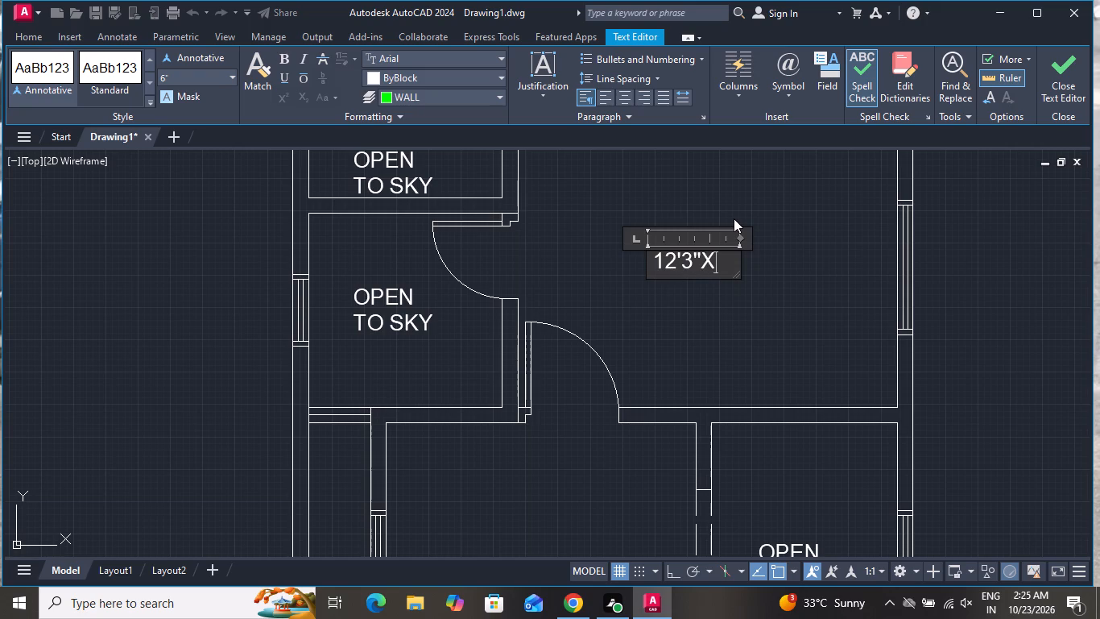
pyautogui.write('9\'0"')
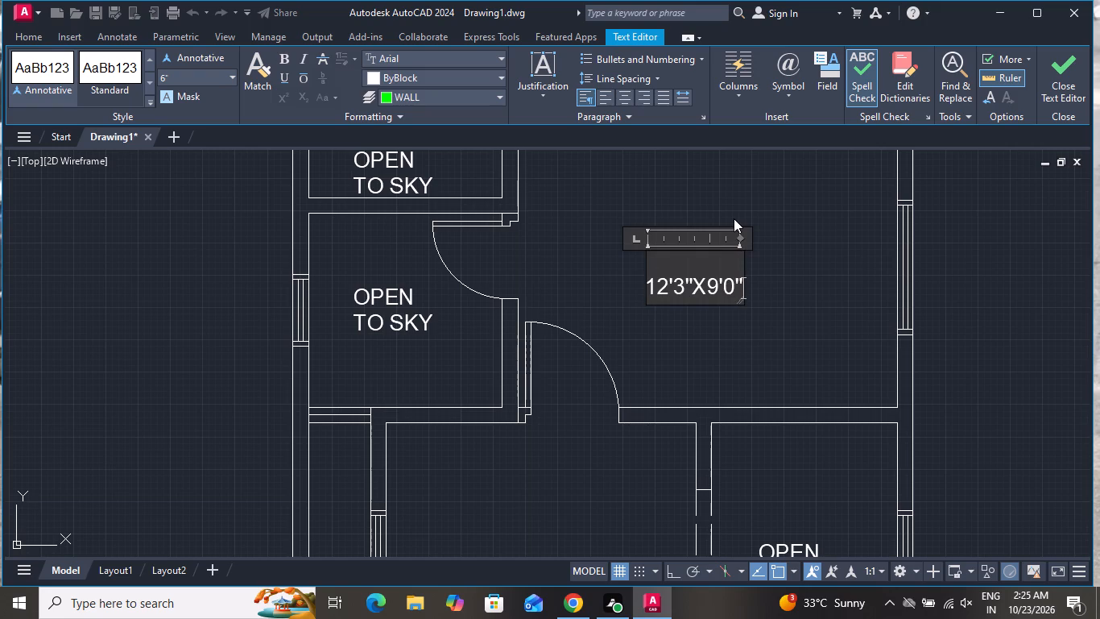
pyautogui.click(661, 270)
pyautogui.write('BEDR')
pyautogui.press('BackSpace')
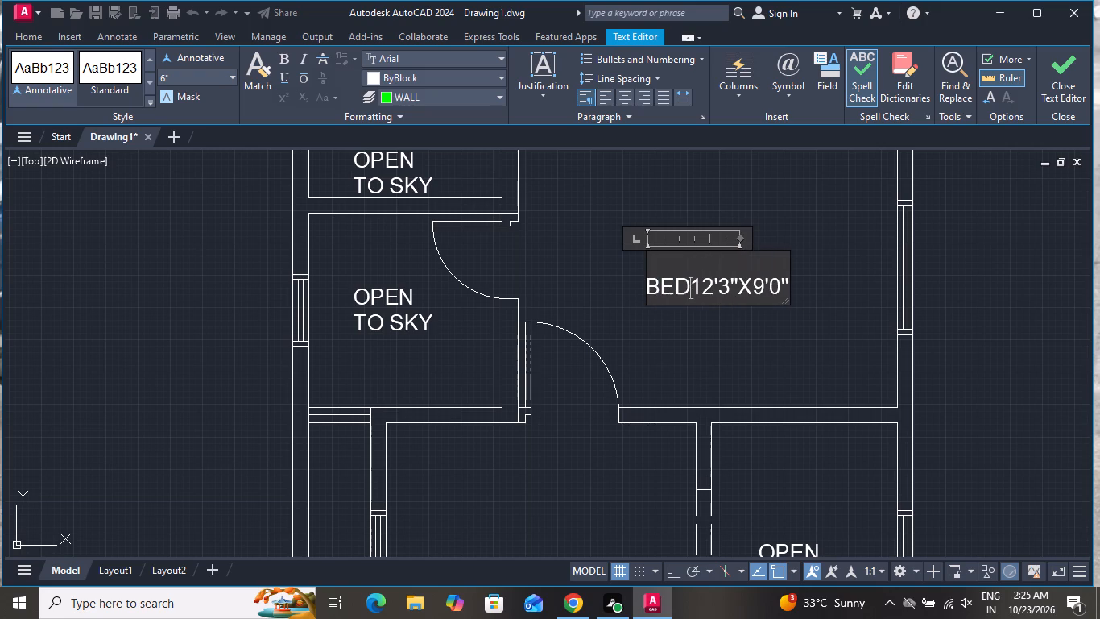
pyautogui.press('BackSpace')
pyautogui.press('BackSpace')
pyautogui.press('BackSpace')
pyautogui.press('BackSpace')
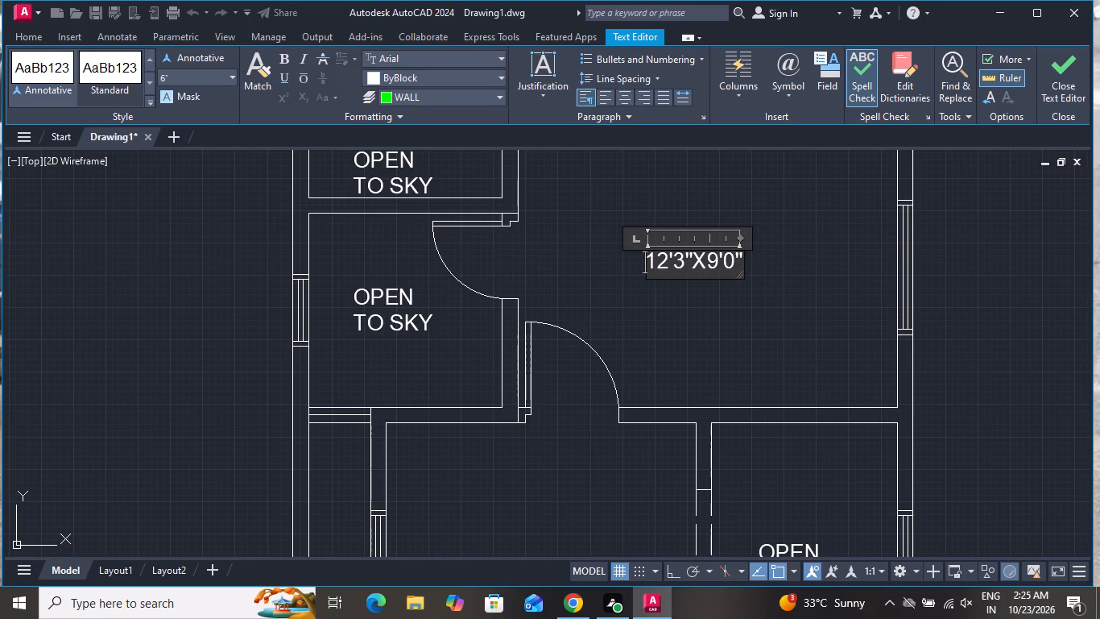
# Add the line BEDROOM above the 12'3"X9'0" size in the bedroom label.
pyautogui.press('Return')
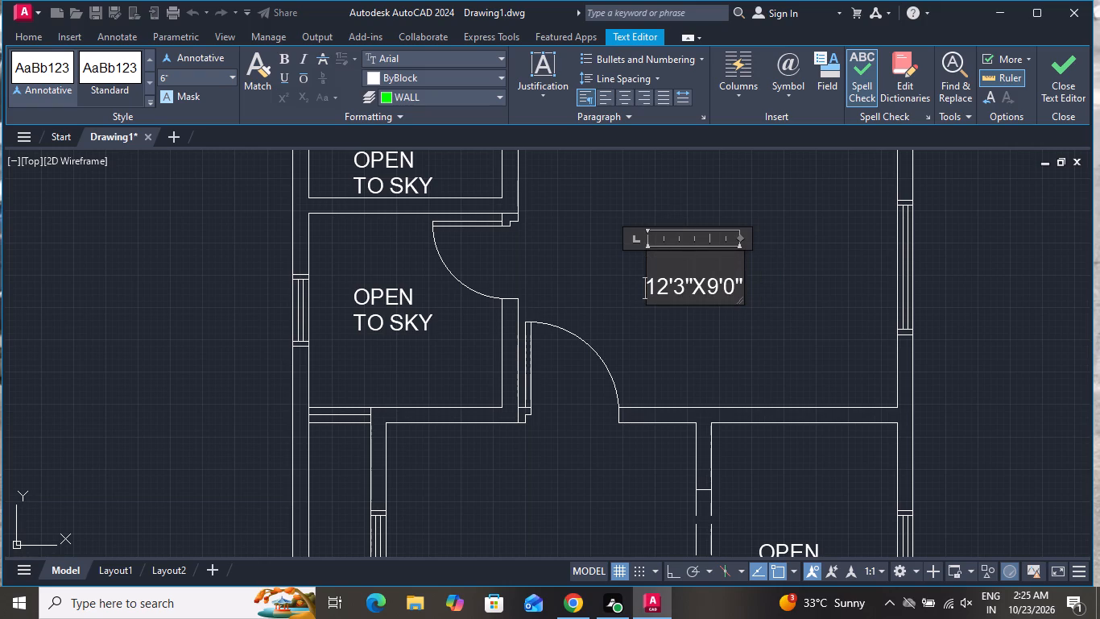
pyautogui.click(684, 252)
pyautogui.press('b')
pyautogui.write('ED')
pyautogui.write('ROO')
pyautogui.press('m')
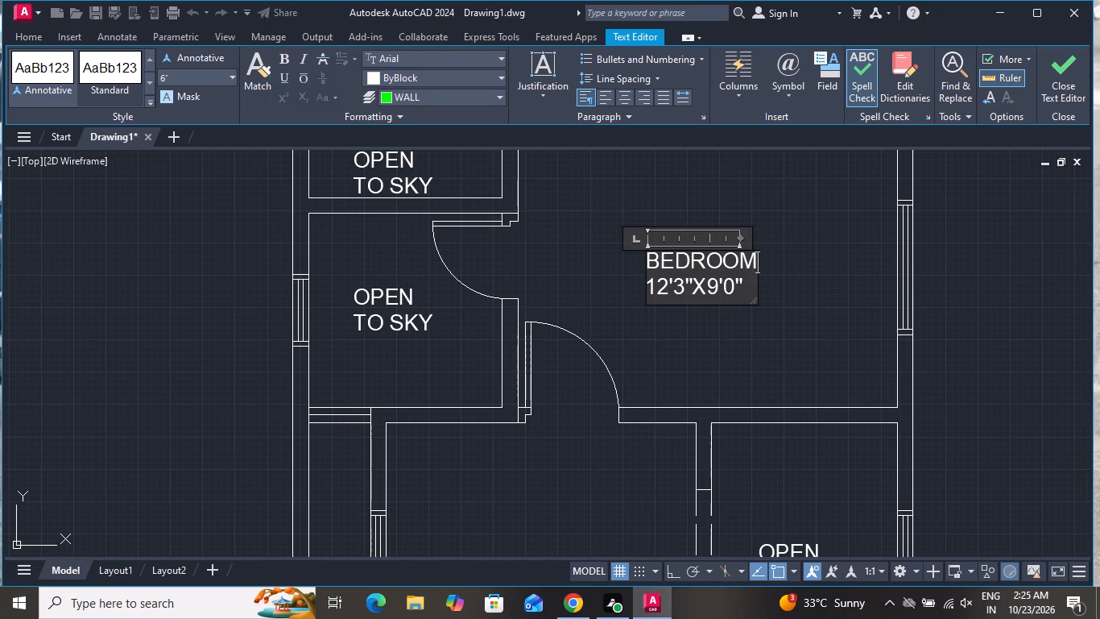
pyautogui.click(773, 317)
# Replace the copied OPEN TO SKY text in the bath with BATH.
pyautogui.scroll(-1, 738, 264)
pyautogui.scroll(1, 481, 302)
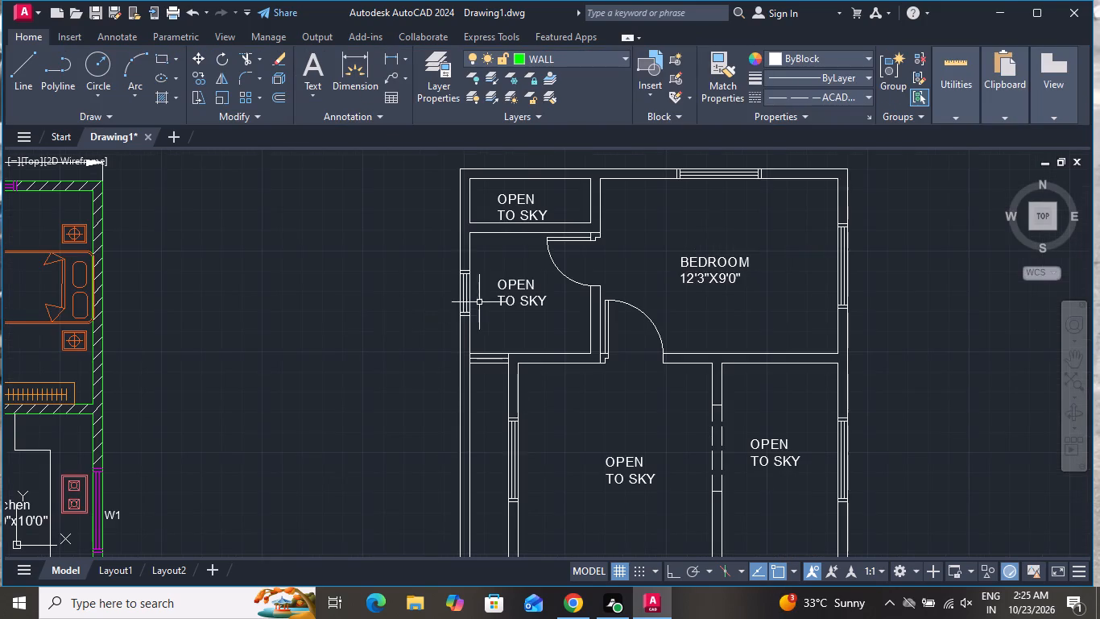
pyautogui.scroll(1, 490, 303)
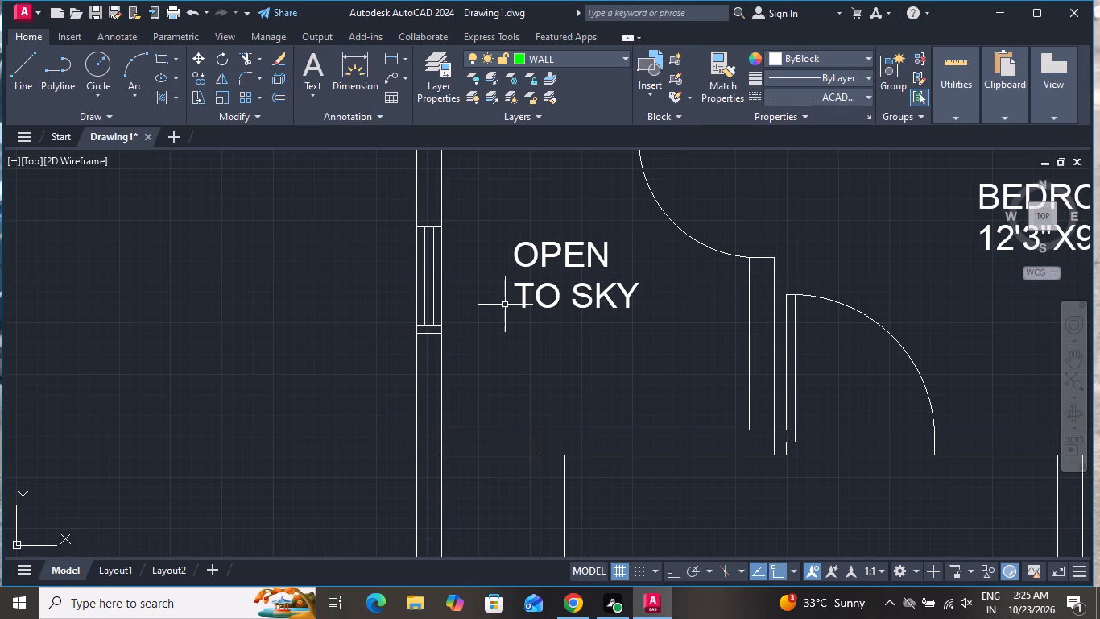
pyautogui.doubleClick(635, 289)
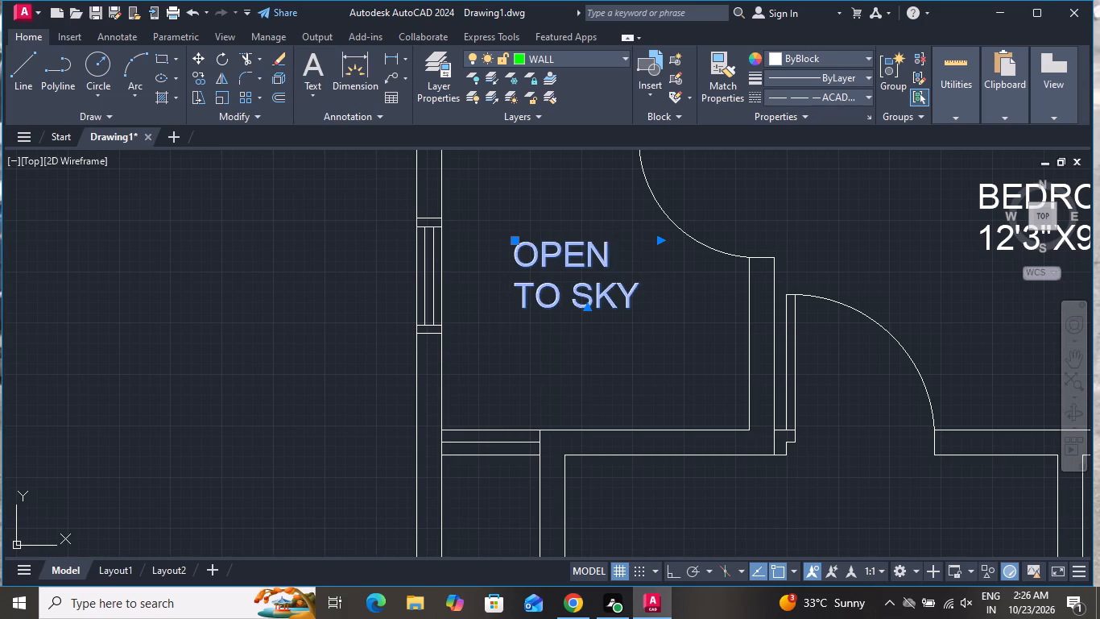
pyautogui.press('BackSpace')
pyautogui.press('BackSpace')
pyautogui.press('BackSpace')
pyautogui.press('BackSpace')
pyautogui.press('BackSpace')
pyautogui.press('BackSpace')
pyautogui.press('BackSpace')
pyautogui.press('BackSpace')
pyautogui.press('BackSpace')
pyautogui.press('BackSpace')
pyautogui.press('BackSpace')
pyautogui.press('BackSpace')
pyautogui.press('BackSpace')
pyautogui.press('BackSpace')
pyautogui.press('BackSpace')
pyautogui.press('BackSpace')
pyautogui.press('BackSpace')
pyautogui.press('BackSpace')
pyautogui.press('BackSpace')
pyautogui.press('BackSpace')
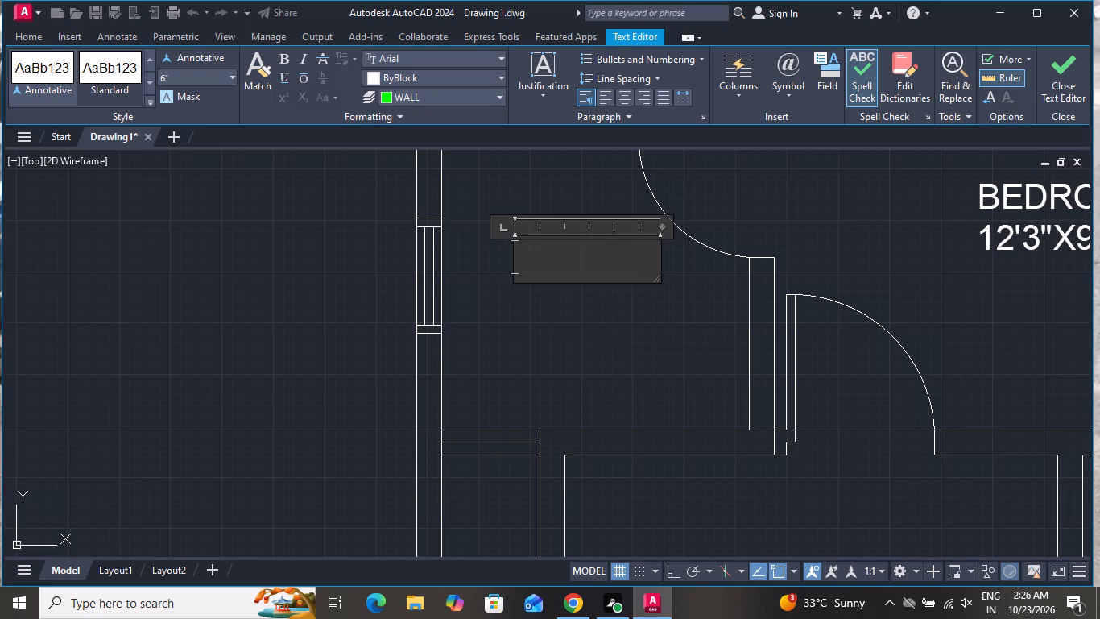
pyautogui.write('BATH')
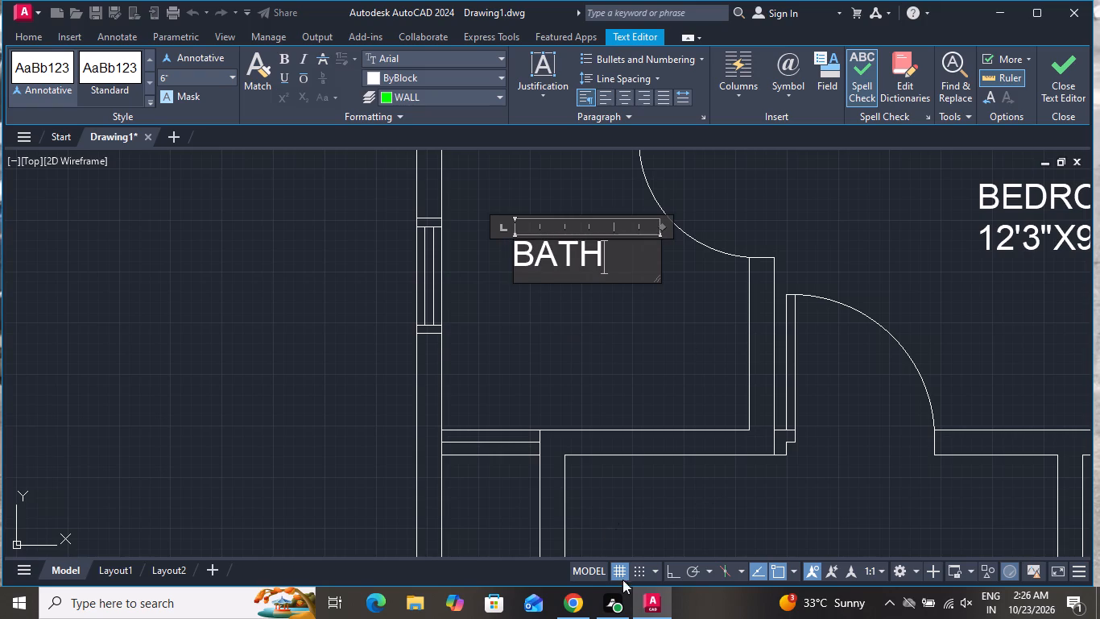
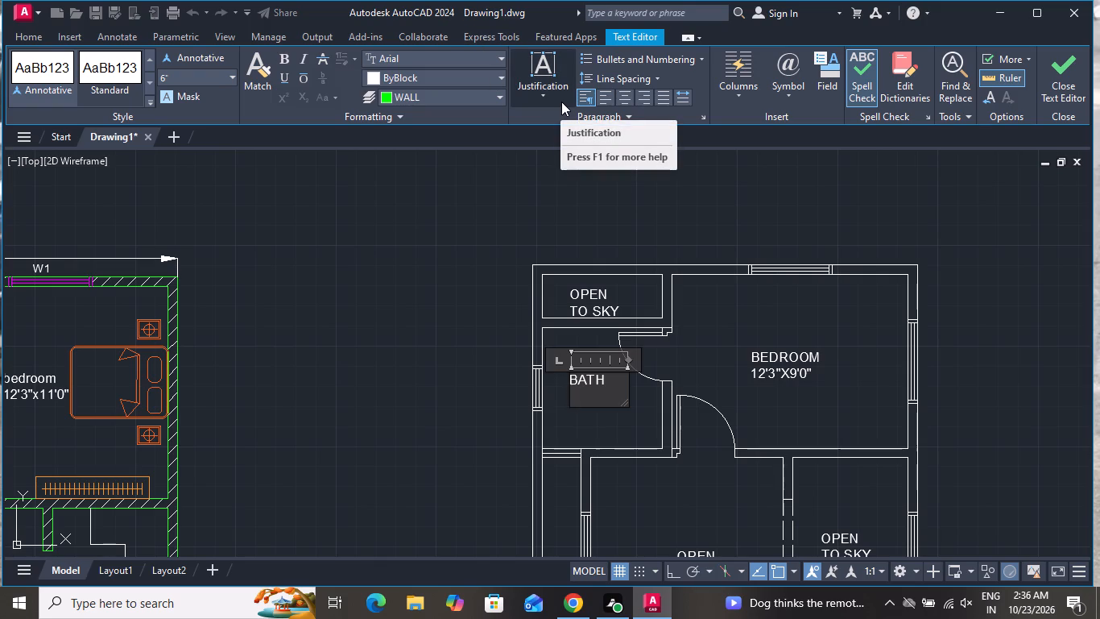
# Add the room size 6'3"X7'0" beneath BATH in the bath label.
pyautogui.click(26, 42)
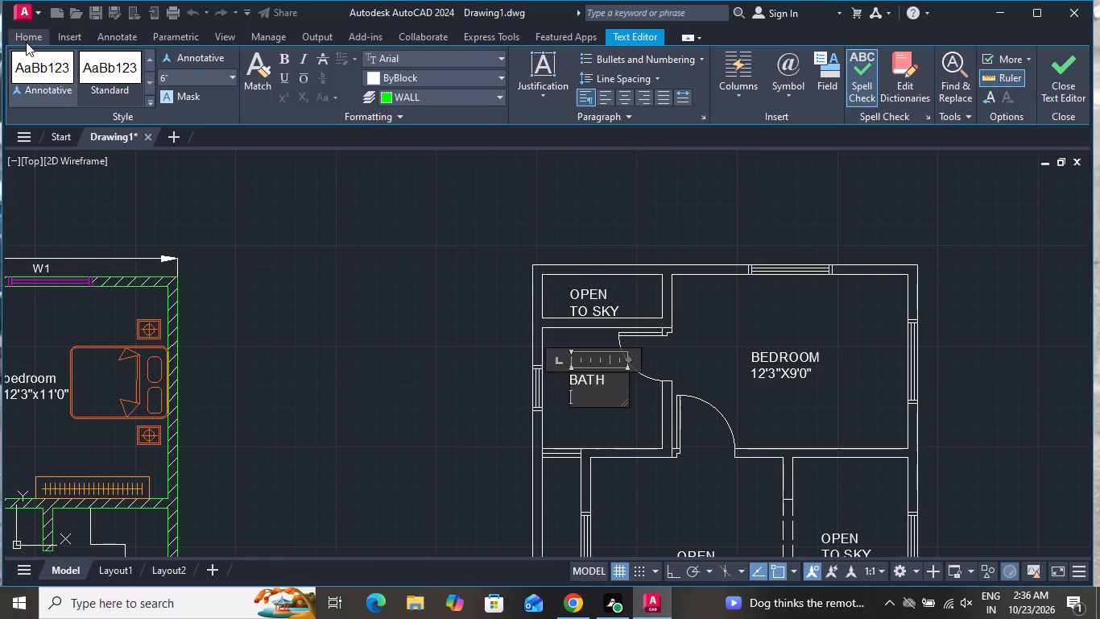
pyautogui.scroll(-1, 374, 355)
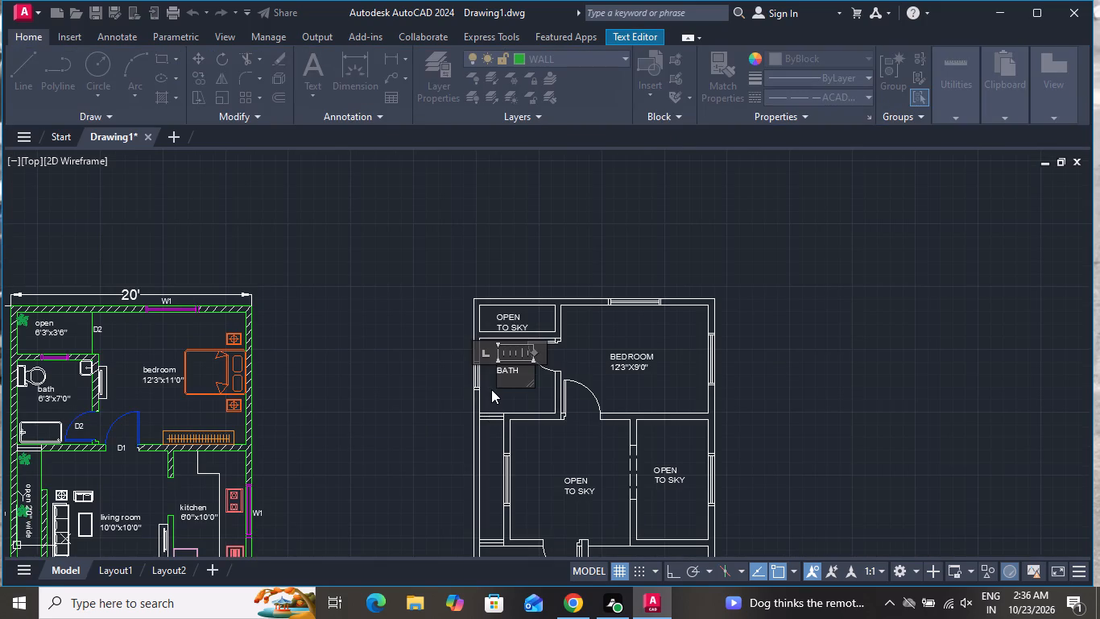
pyautogui.write("6'3")
pyautogui.hotkey('shift', '"')
pyautogui.press('x')
pyautogui.write("7'")
pyautogui.press('Return')
pyautogui.write('0"')
# Widen the bath label's text frame to about 8'-4" and put the size 6'3"X7'0" on a single line.
pyautogui.scroll(2, 518, 381)
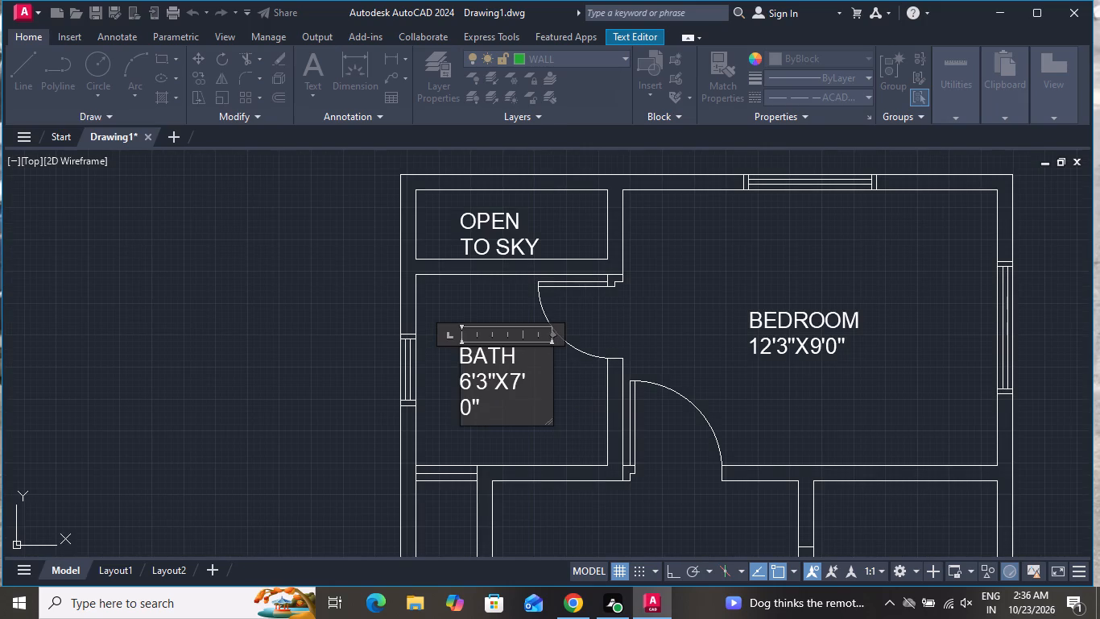
pyautogui.moveTo(551, 372); pyautogui.dragTo(690, 332)
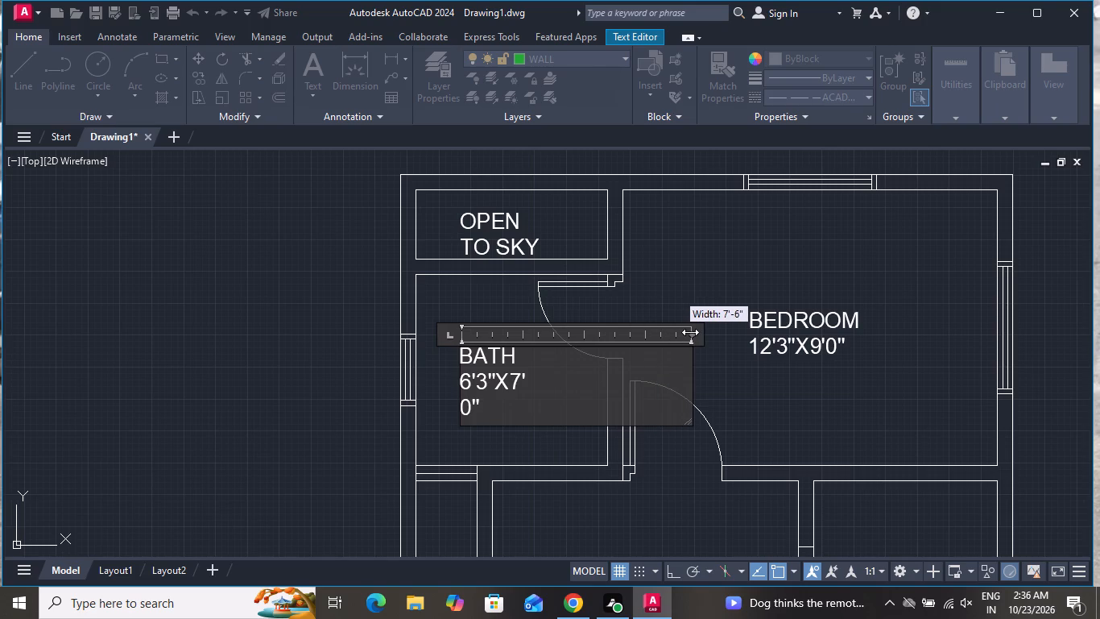
pyautogui.moveTo(690, 332); pyautogui.dragTo(716, 354)
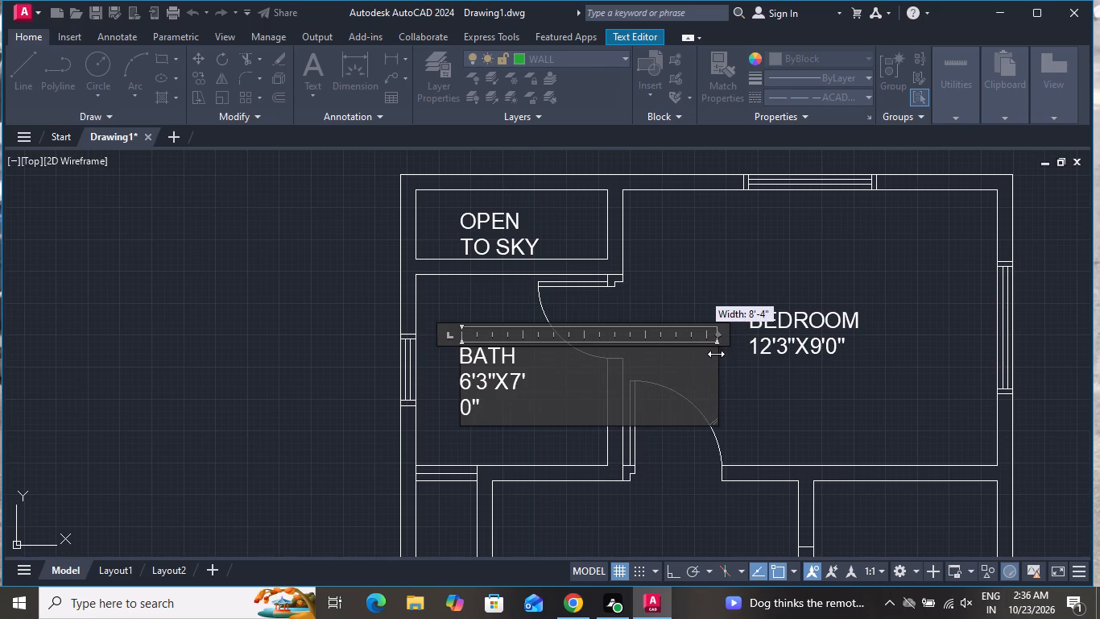
pyautogui.moveTo(716, 354); pyautogui.dragTo(716, 355)
pyautogui.click(542, 377)
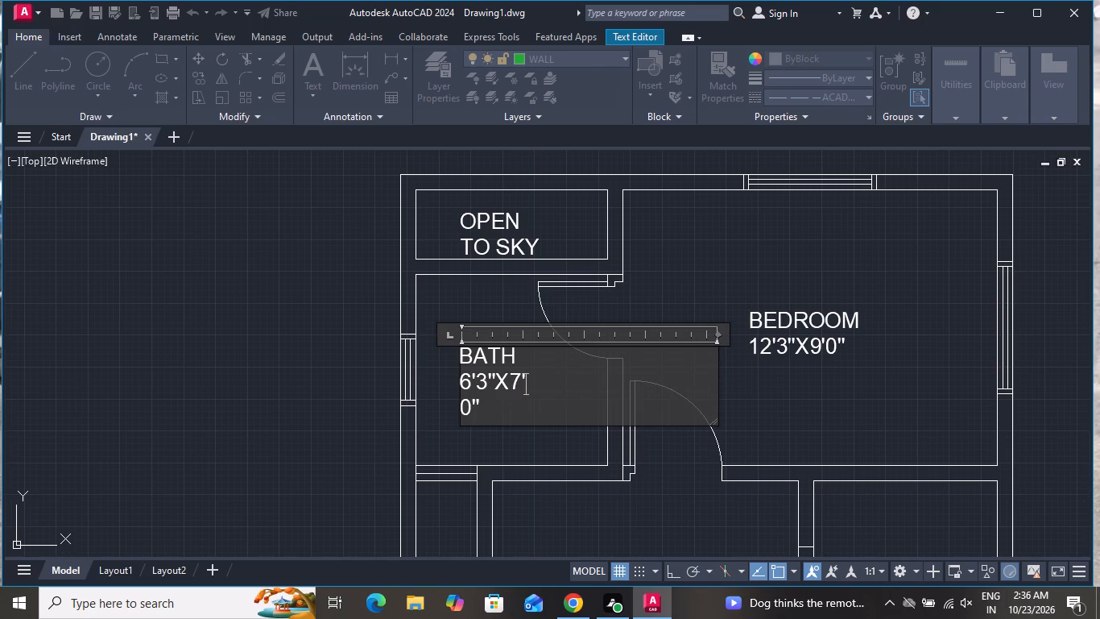
pyautogui.press('0')
pyautogui.hotkey('shift', '"')
pyautogui.click(484, 413)
pyautogui.press('BackSpace')
pyautogui.press('BackSpace')
pyautogui.click(449, 385)
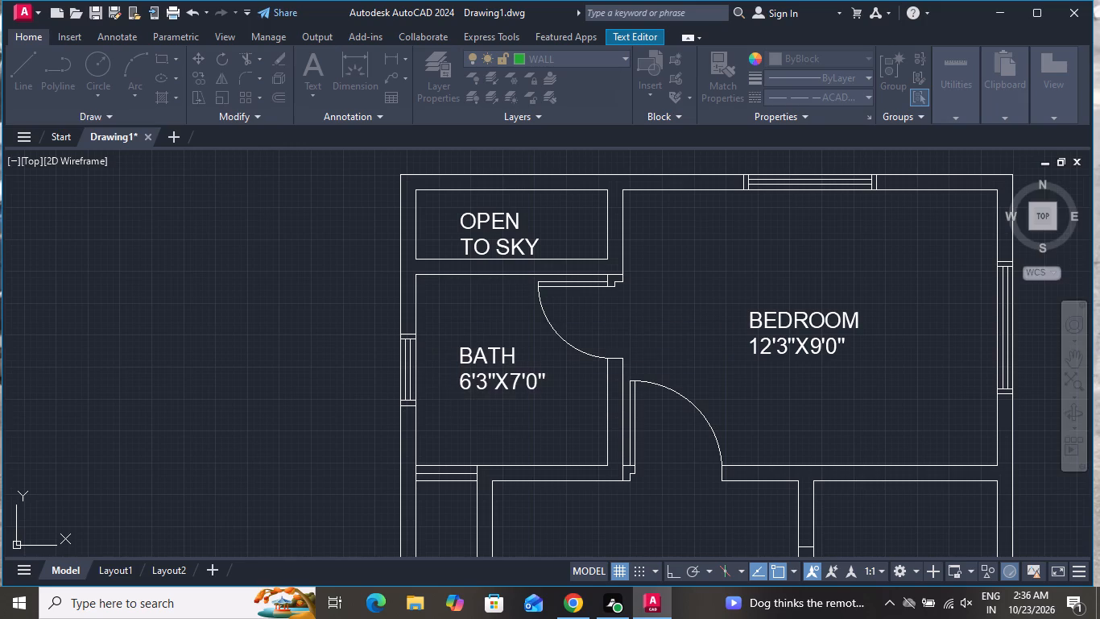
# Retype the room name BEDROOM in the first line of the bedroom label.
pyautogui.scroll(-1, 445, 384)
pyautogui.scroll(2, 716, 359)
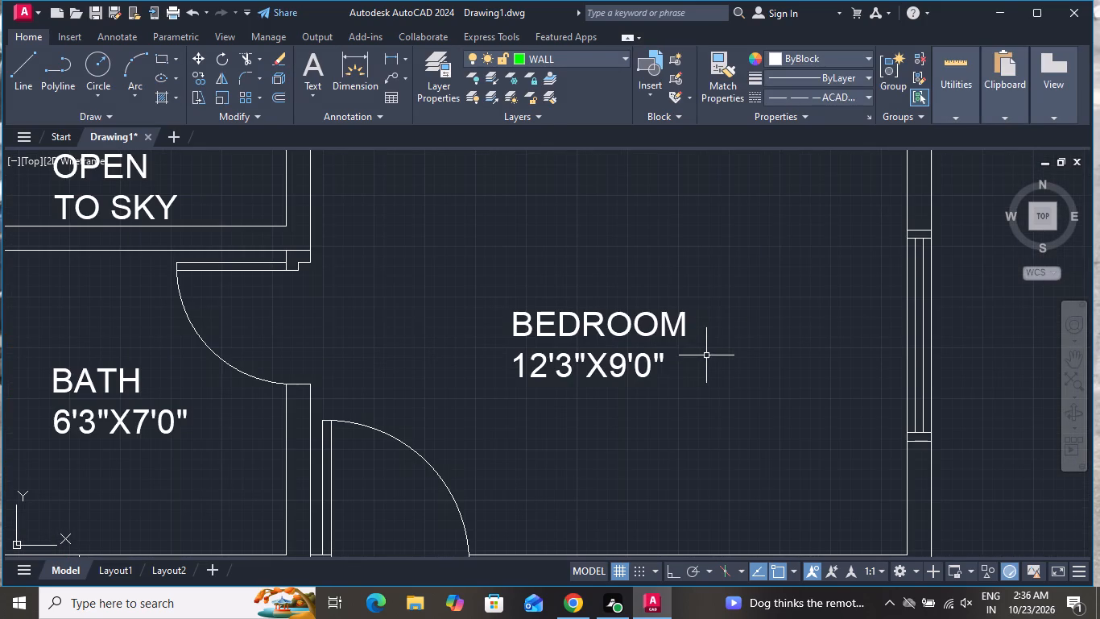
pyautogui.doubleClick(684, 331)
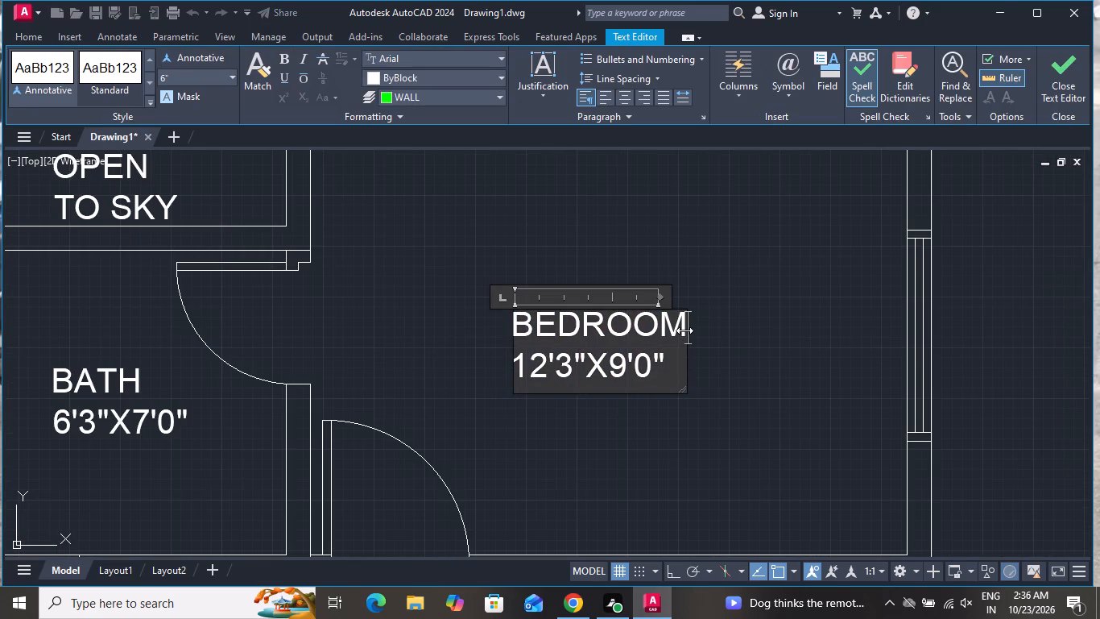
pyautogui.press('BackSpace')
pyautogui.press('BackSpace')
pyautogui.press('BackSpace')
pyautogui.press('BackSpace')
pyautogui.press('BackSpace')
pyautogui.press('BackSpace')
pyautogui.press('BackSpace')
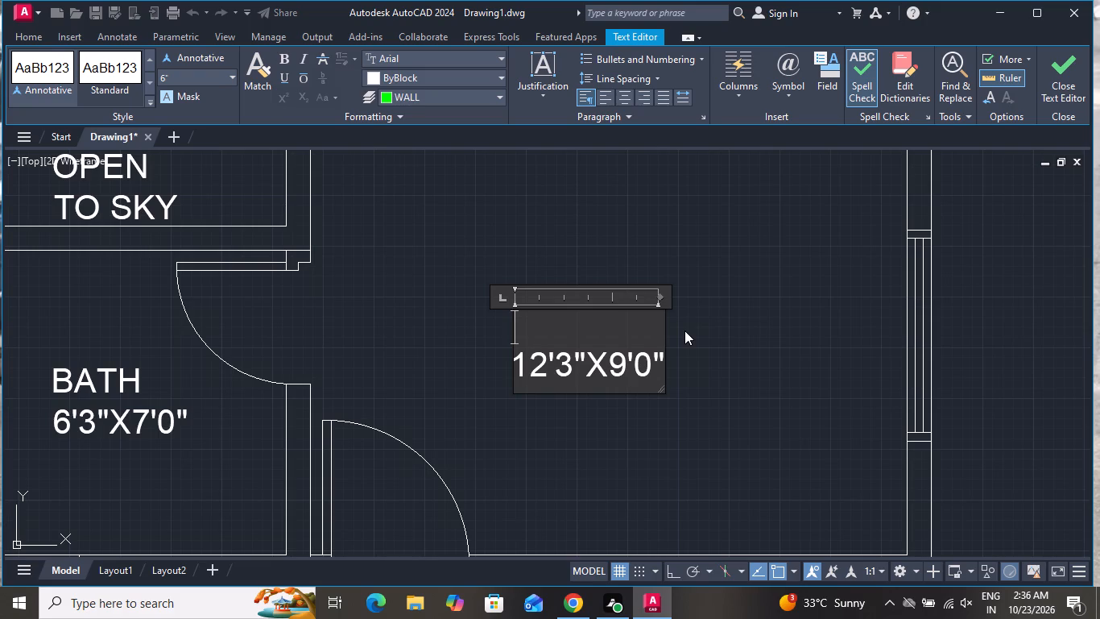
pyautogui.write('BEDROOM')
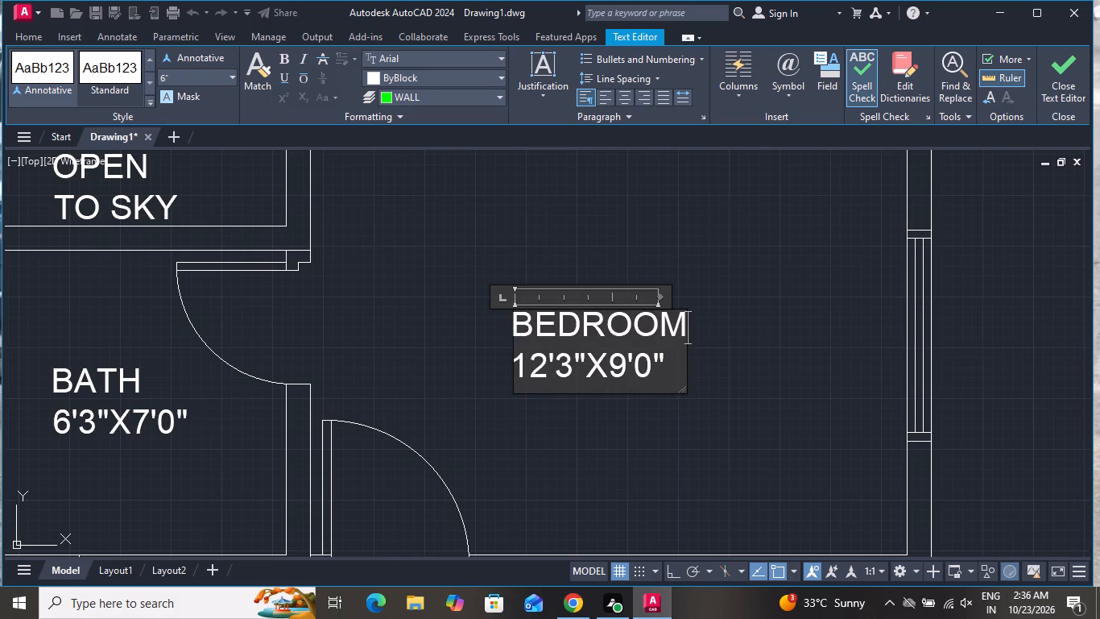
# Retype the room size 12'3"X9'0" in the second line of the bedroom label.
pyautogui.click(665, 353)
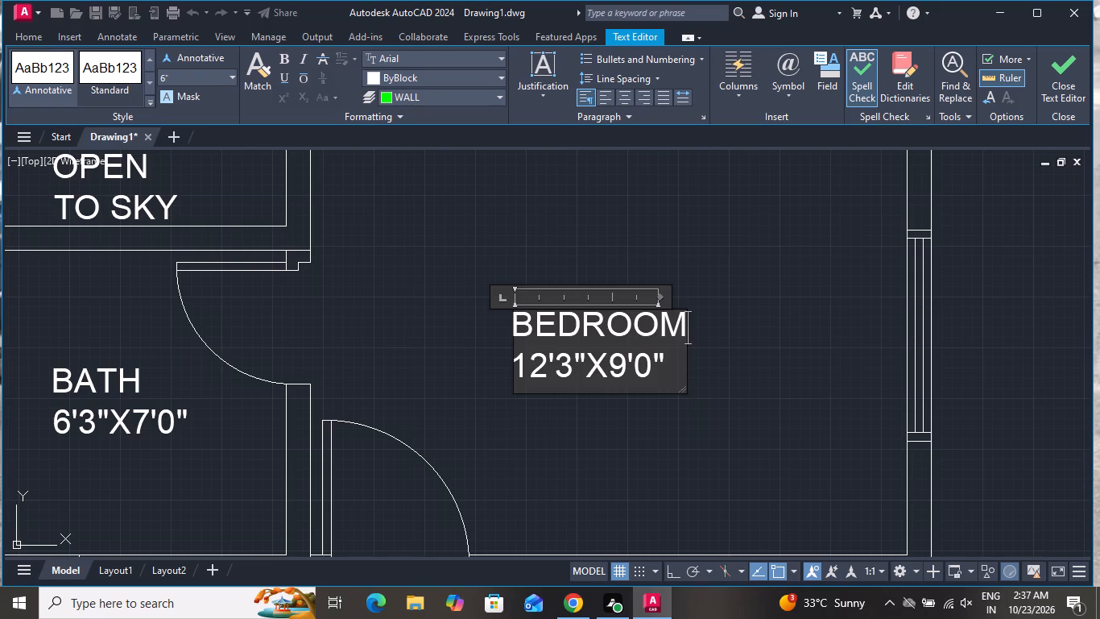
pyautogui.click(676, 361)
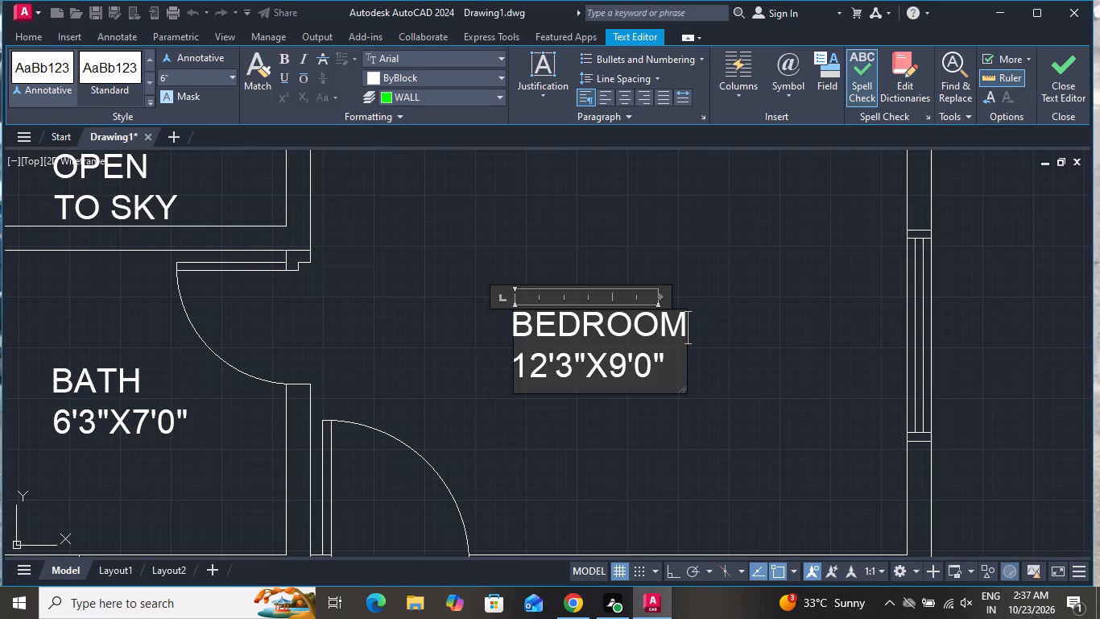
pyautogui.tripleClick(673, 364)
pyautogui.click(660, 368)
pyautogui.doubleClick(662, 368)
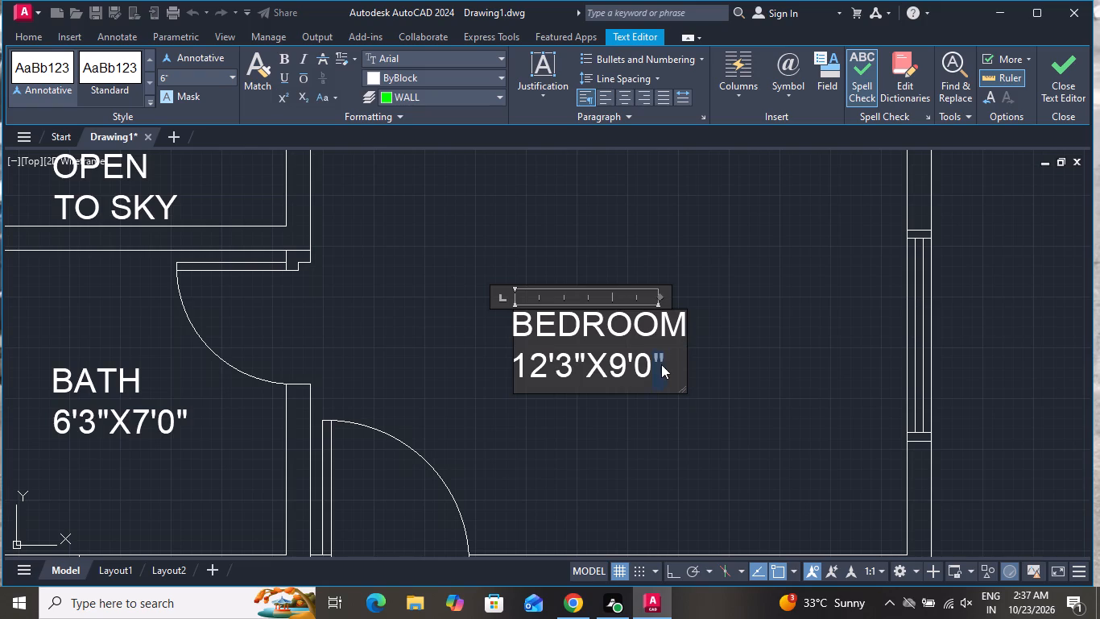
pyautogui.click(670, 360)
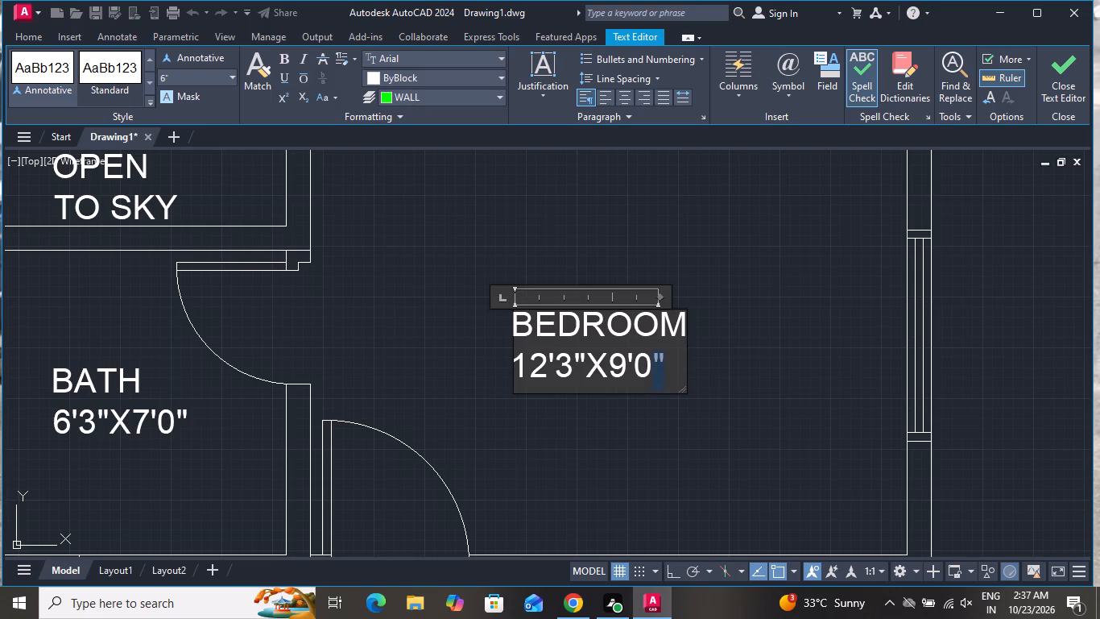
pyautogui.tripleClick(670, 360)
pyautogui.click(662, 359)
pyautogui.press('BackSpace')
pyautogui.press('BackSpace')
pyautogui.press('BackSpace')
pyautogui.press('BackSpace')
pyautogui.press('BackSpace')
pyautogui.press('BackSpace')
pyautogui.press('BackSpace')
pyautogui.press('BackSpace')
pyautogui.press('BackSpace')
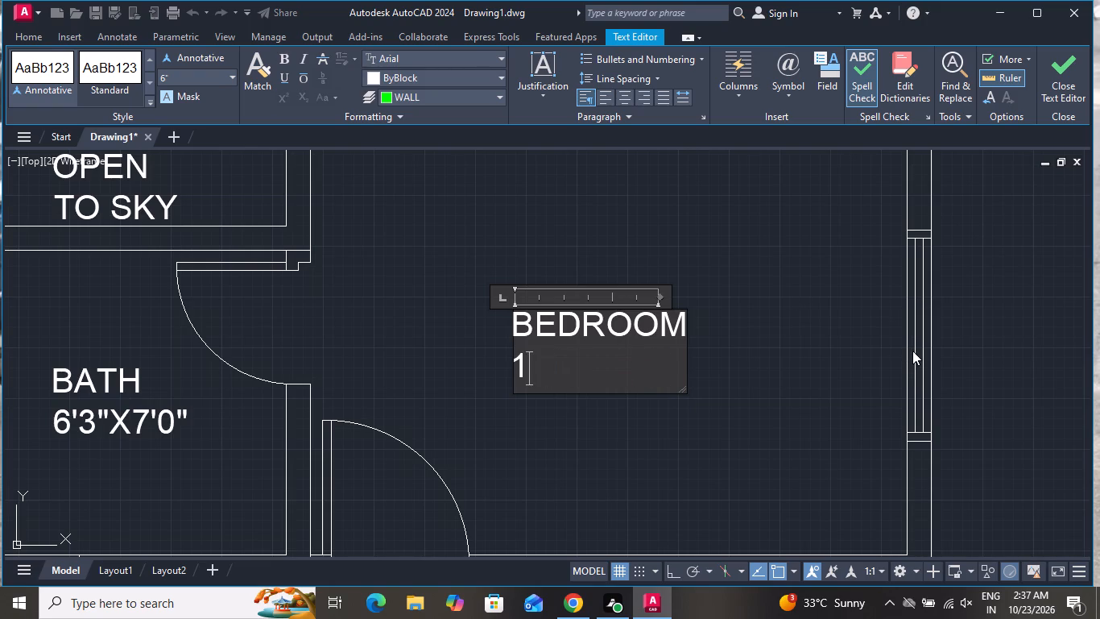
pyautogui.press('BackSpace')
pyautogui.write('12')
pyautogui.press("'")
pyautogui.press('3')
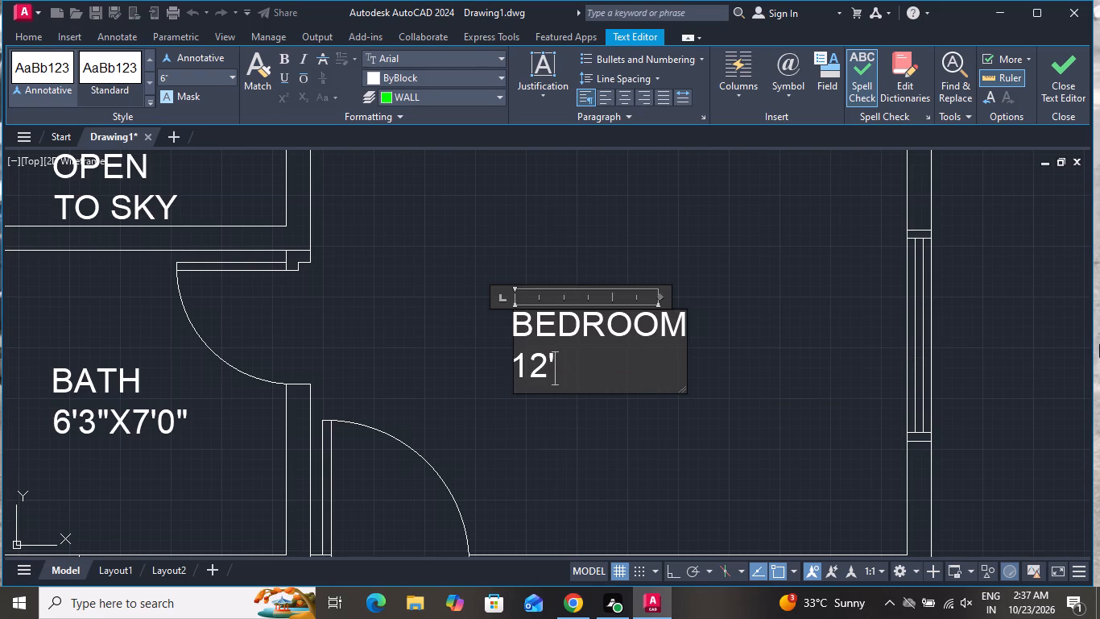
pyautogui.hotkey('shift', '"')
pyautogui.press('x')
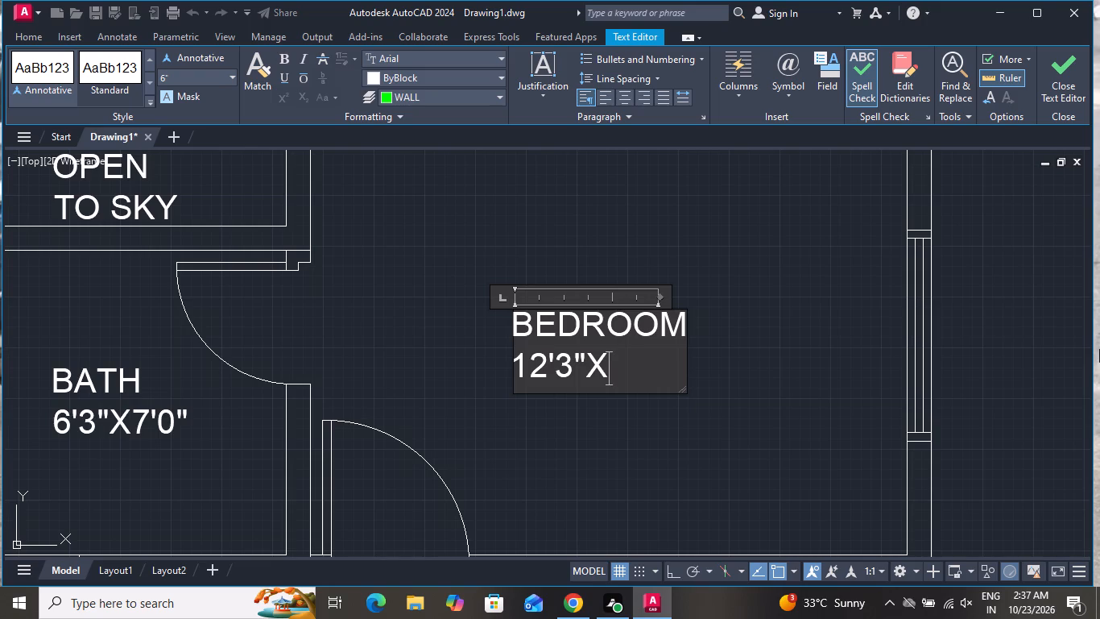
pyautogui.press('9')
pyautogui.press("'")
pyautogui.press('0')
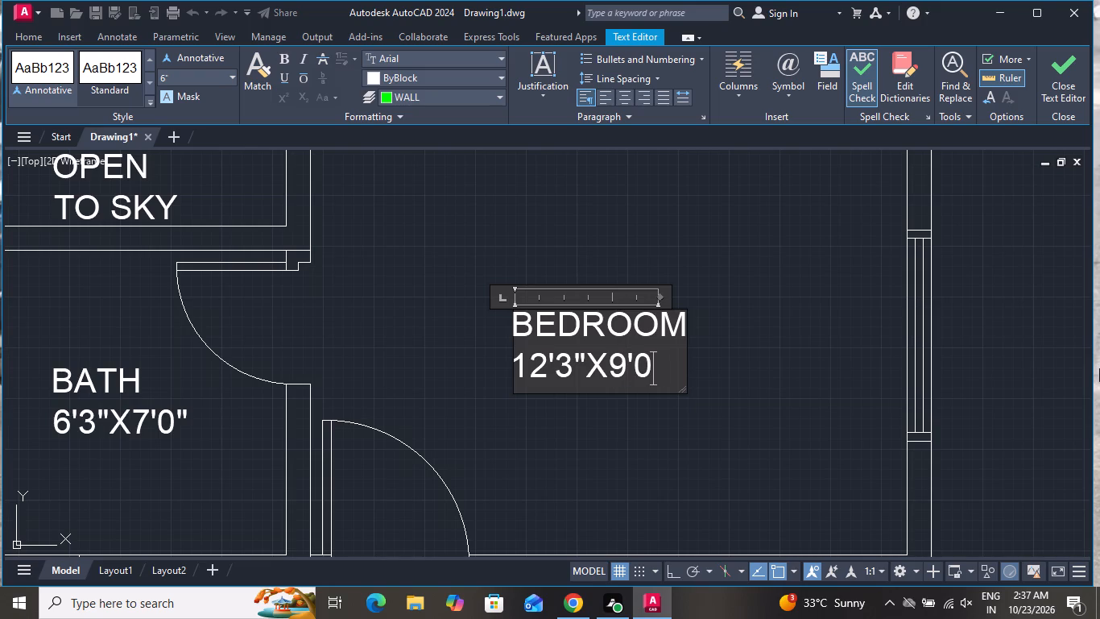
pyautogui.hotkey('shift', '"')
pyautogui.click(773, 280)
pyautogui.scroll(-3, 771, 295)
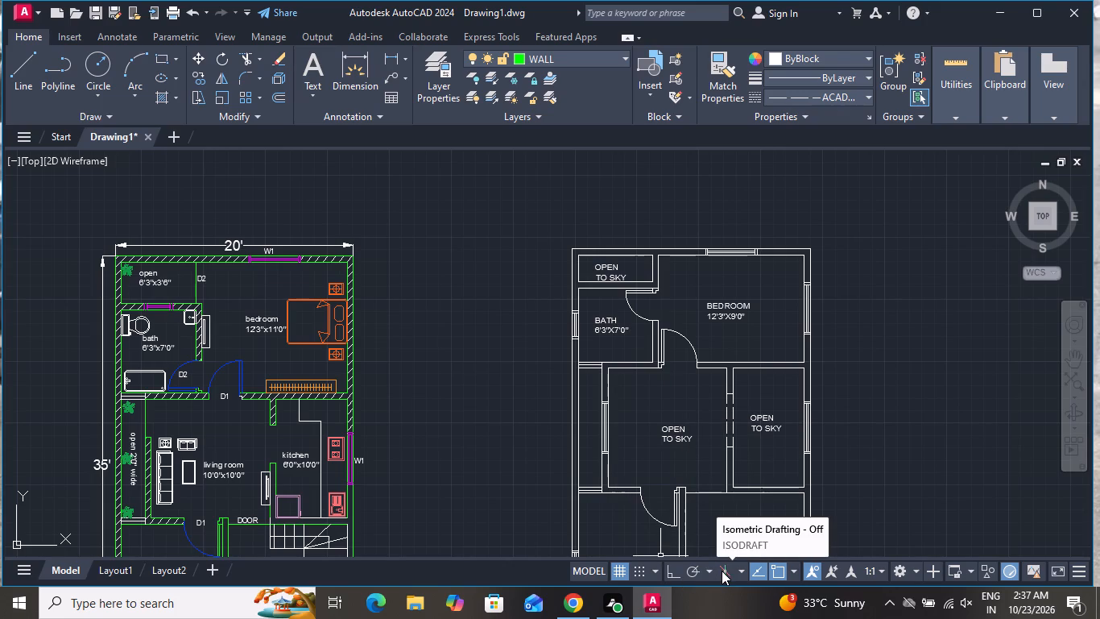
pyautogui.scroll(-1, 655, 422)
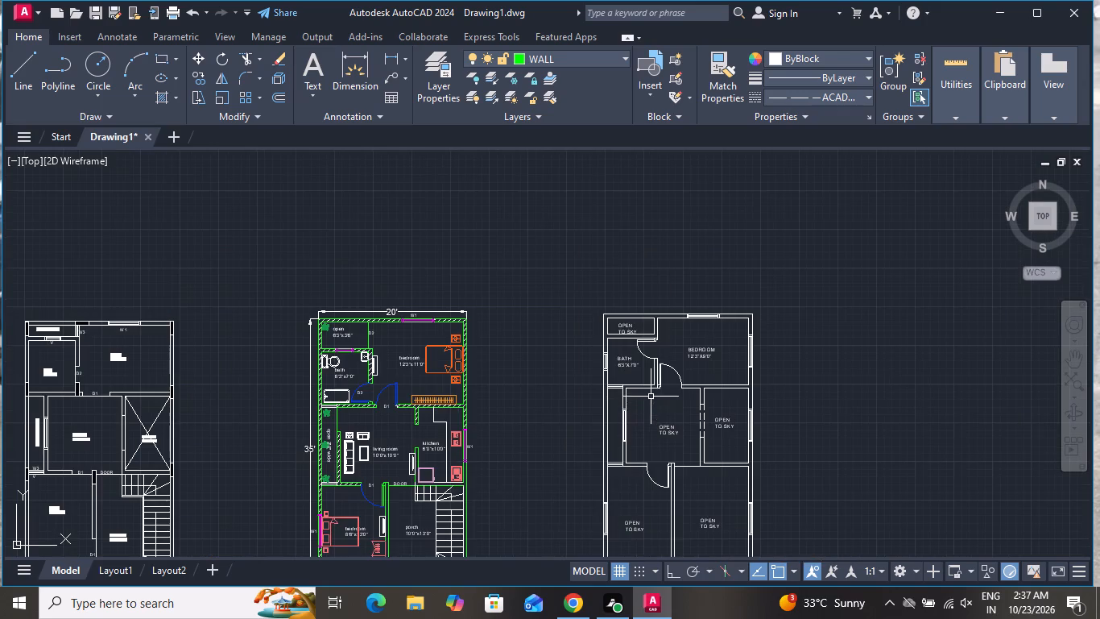
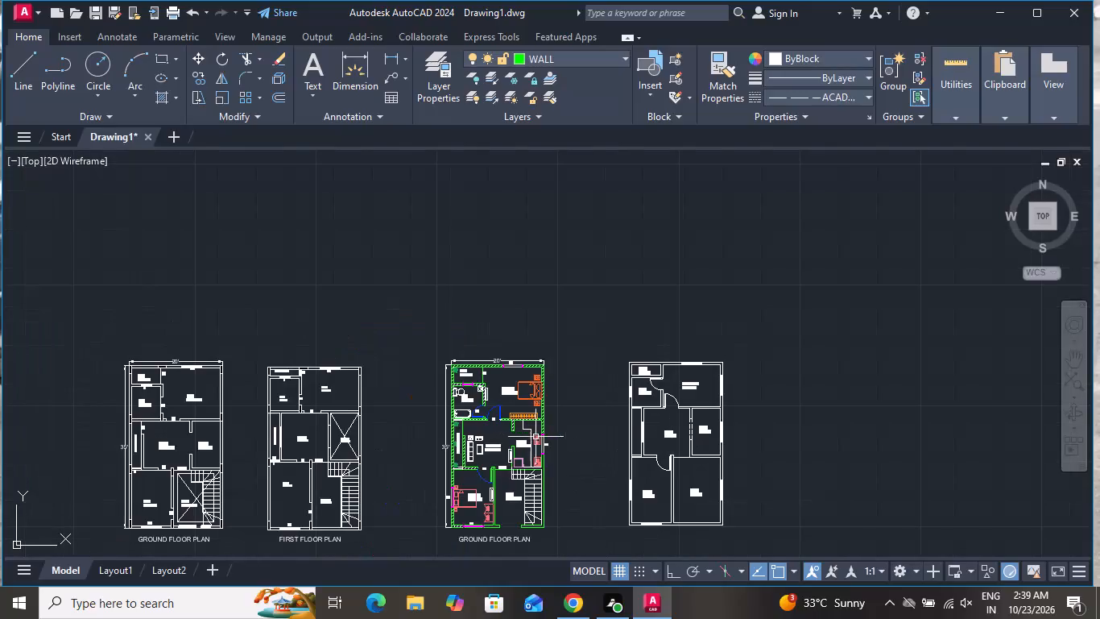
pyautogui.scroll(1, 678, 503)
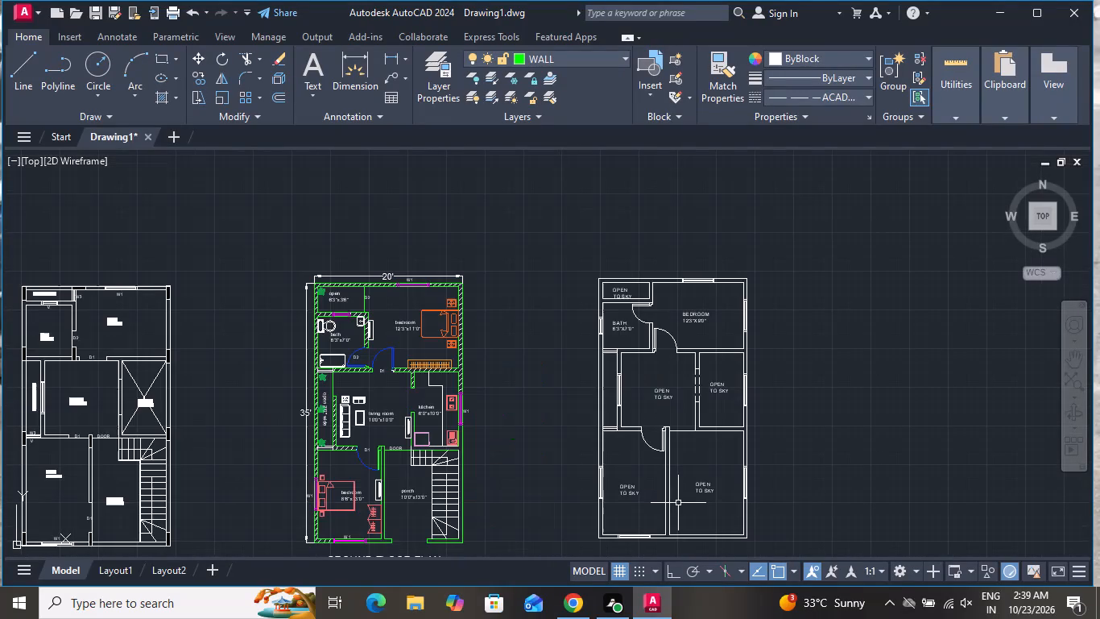
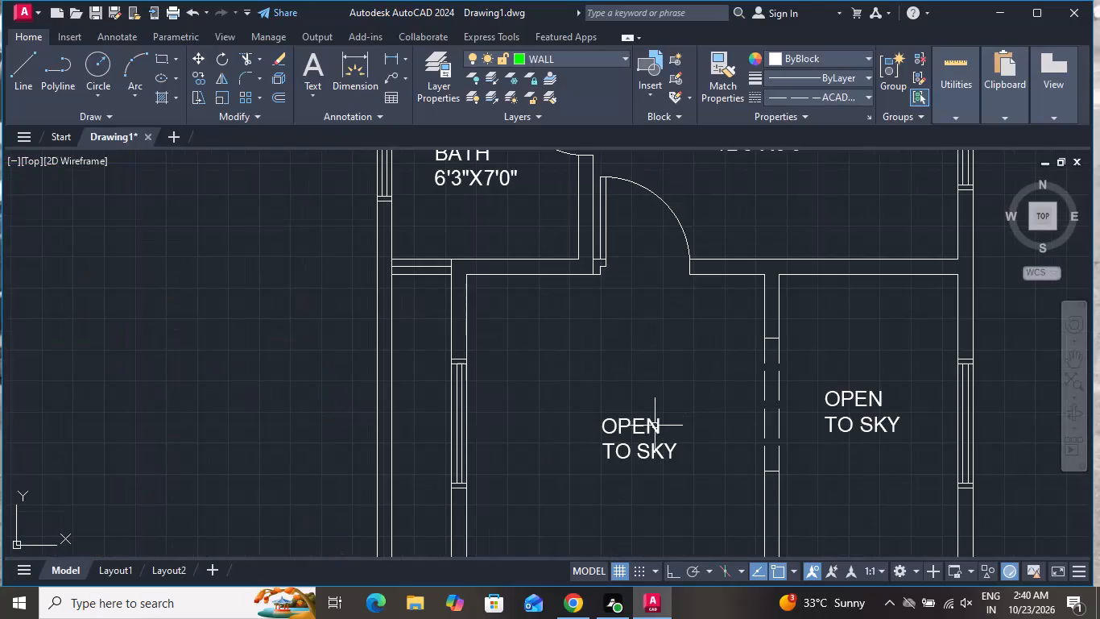
# Clear the OPEN TO SKY wording from the label in the larger room below the swing door, beside the dashed wall opening.
pyautogui.doubleClick(661, 429)
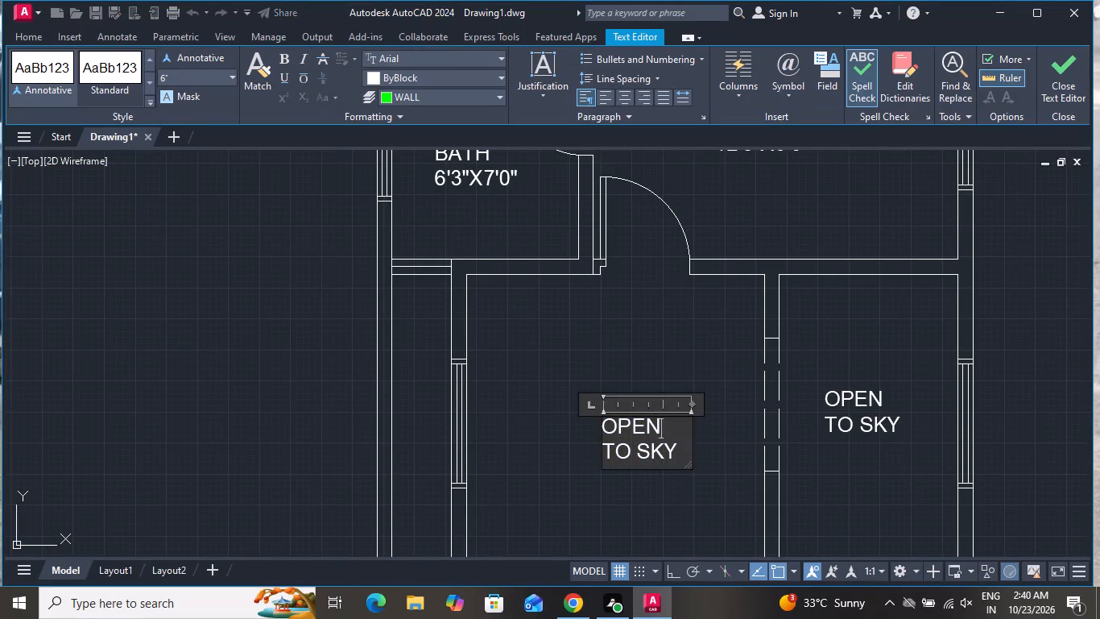
pyautogui.press('BackSpace')
pyautogui.press('BackSpace')
pyautogui.press('BackSpace')
pyautogui.press('BackSpace')
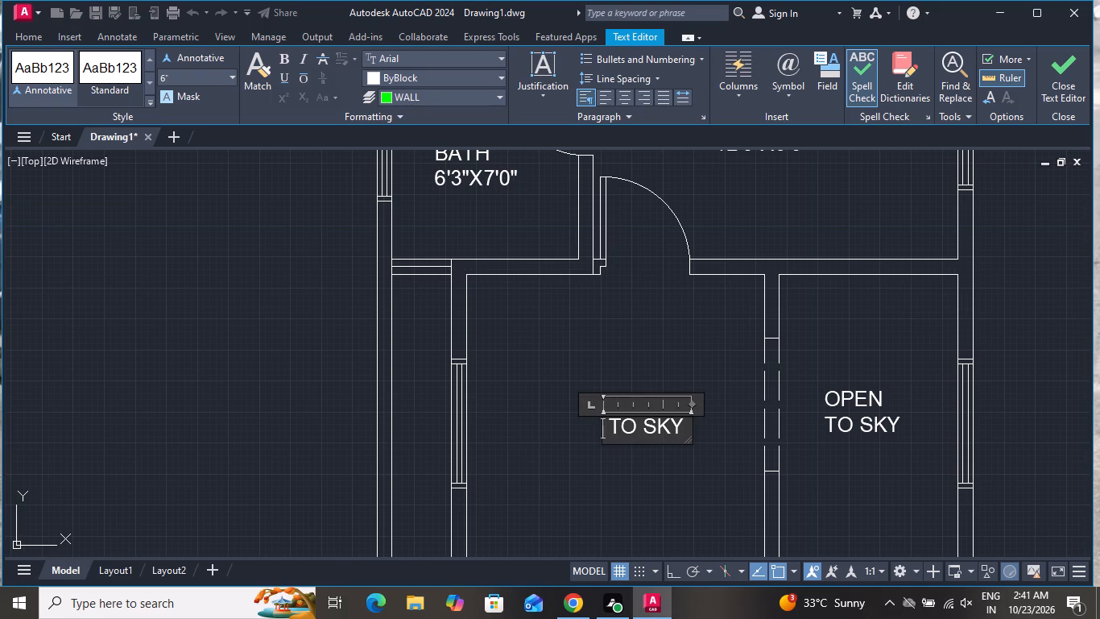
pyautogui.click(682, 428)
pyautogui.press('BackSpace')
pyautogui.press('BackSpace')
pyautogui.press('BackSpace')
pyautogui.press('BackSpace')
pyautogui.press('BackSpace')
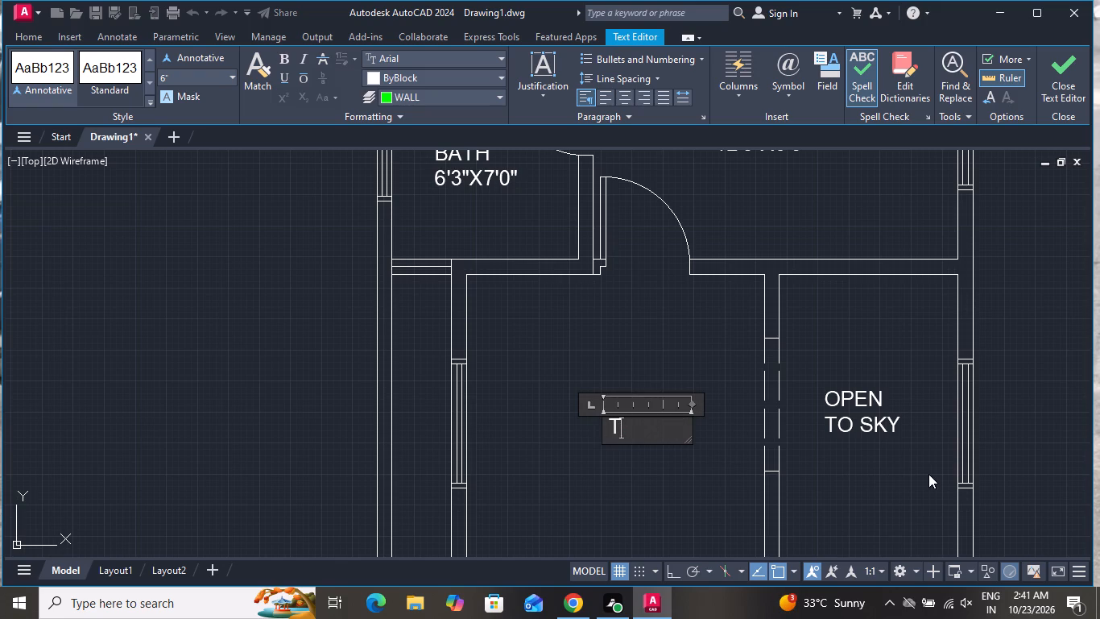
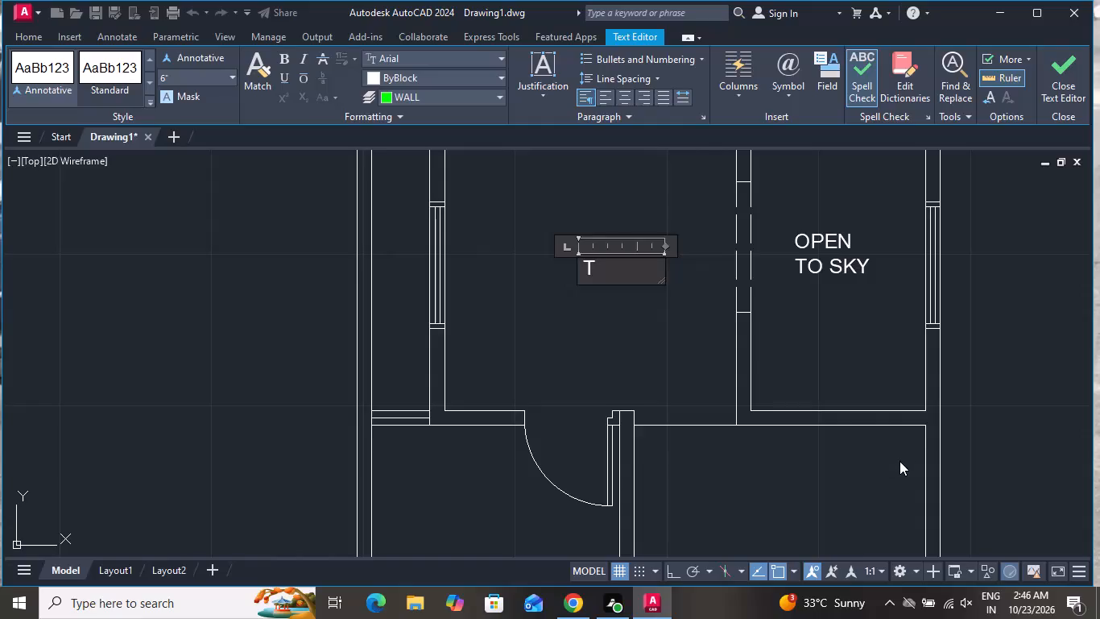
# Label the larger room beside the dashed wall opening BATH, with the size 6'3"X 7'0" on a second line.
pyautogui.press('BackSpace')
pyautogui.write('BATH')
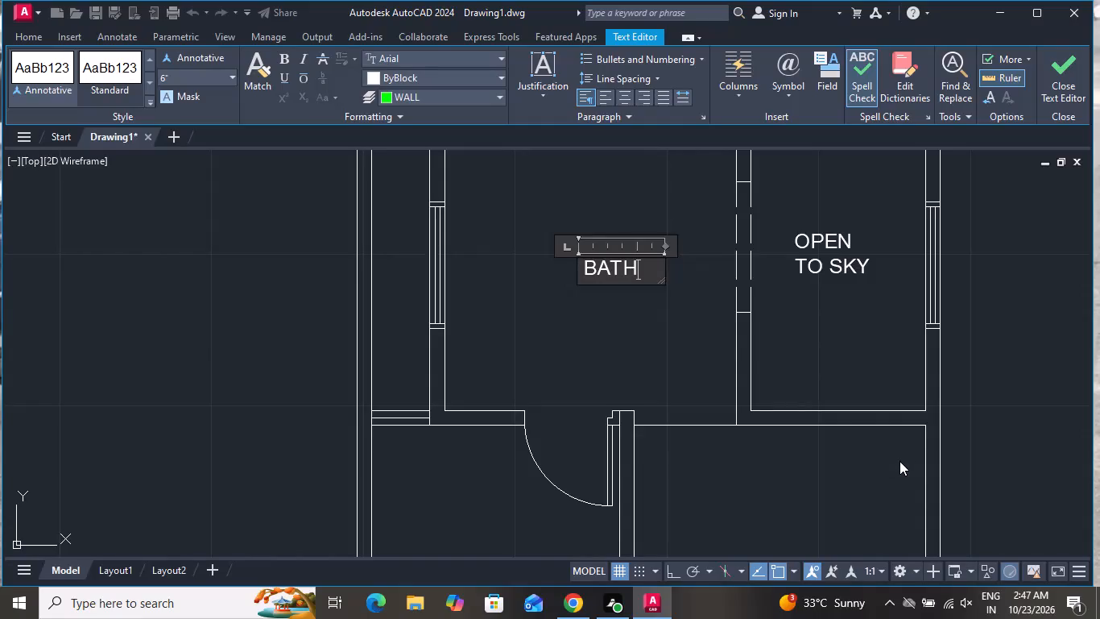
pyautogui.press('Return')
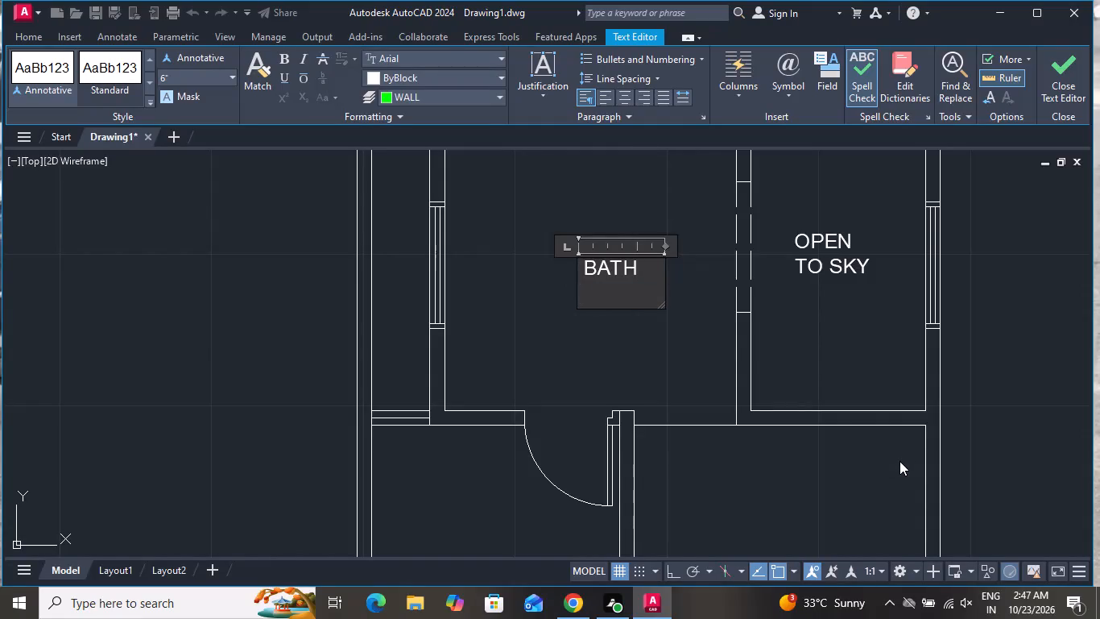
pyautogui.press('6')
pyautogui.write("'3")
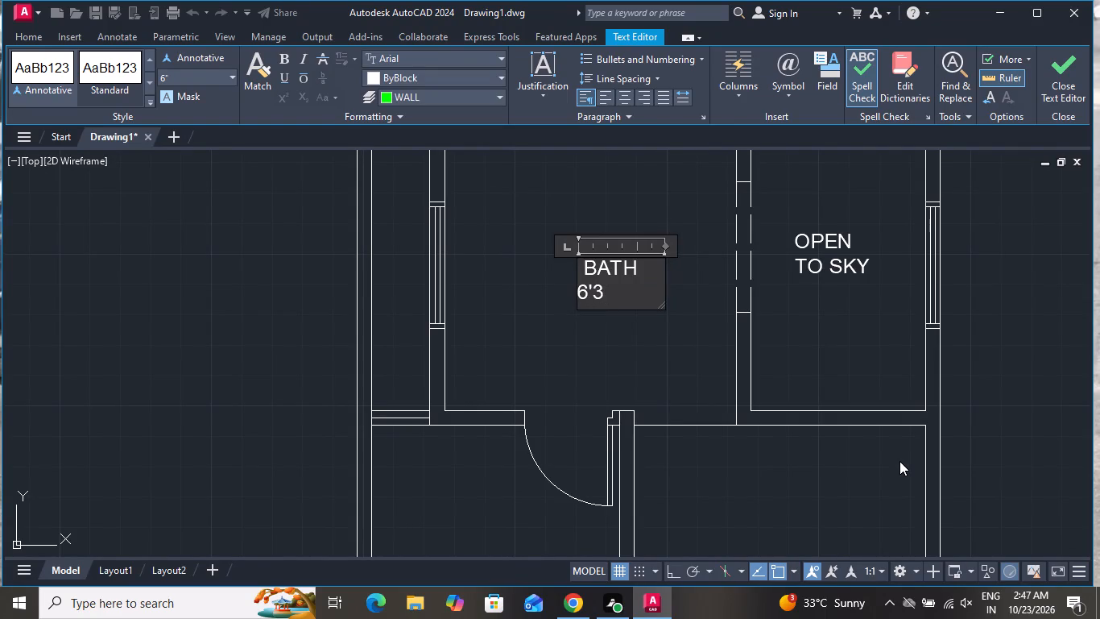
pyautogui.press("'")
pyautogui.press('BackSpace')
pyautogui.hotkey('shift', '"')
pyautogui.press('x')
pyautogui.press('space')
pyautogui.write("7'")
pyautogui.write('0"')
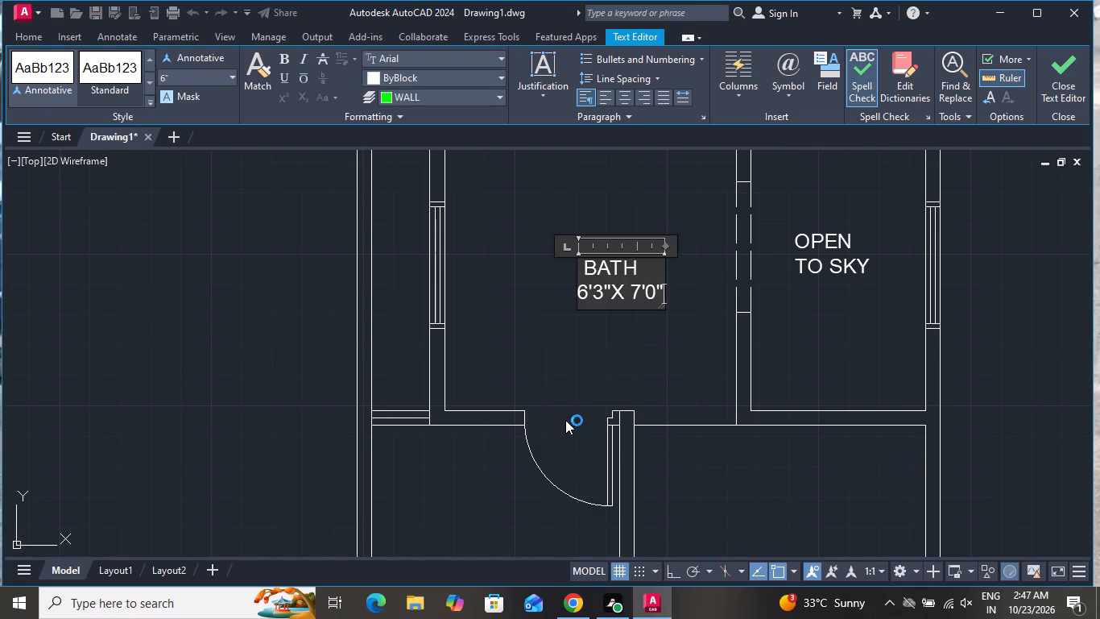
pyautogui.click(562, 388)
# Replace the OPEN TO SKY label in the room across the dashed wall opening from the new BATH label with KITCHEN.
pyautogui.scroll(-2, 552, 412)
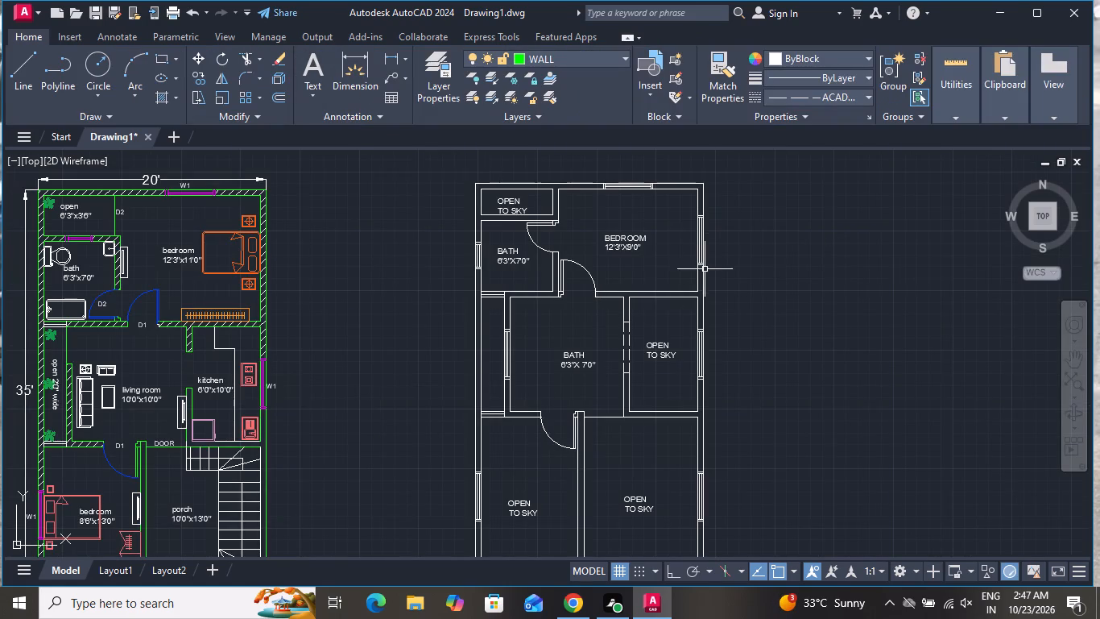
pyautogui.scroll(3, 677, 326)
pyautogui.doubleClick(643, 372)
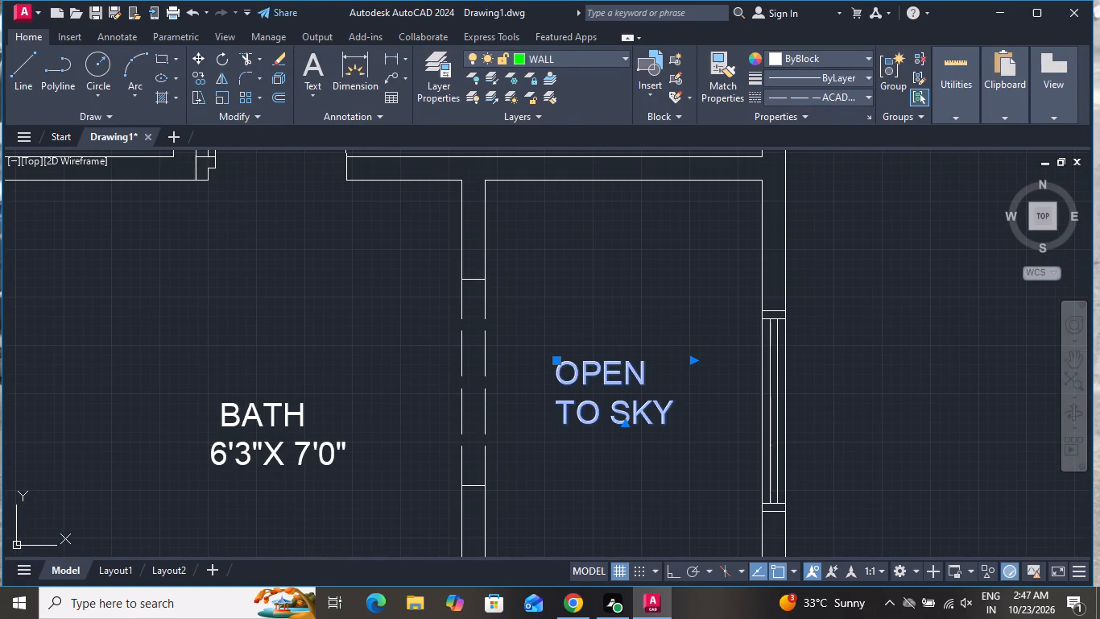
pyautogui.press('BackSpace')
pyautogui.press('BackSpace')
pyautogui.press('BackSpace')
pyautogui.press('BackSpace')
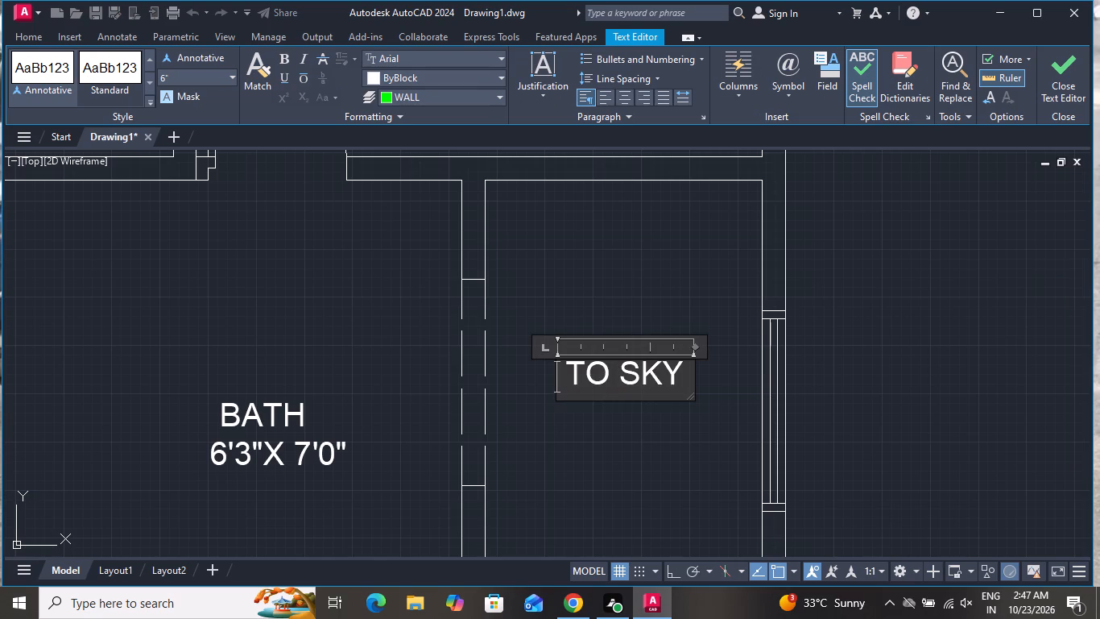
pyautogui.press('BackSpace')
pyautogui.press('BackSpace')
pyautogui.press('BackSpace')
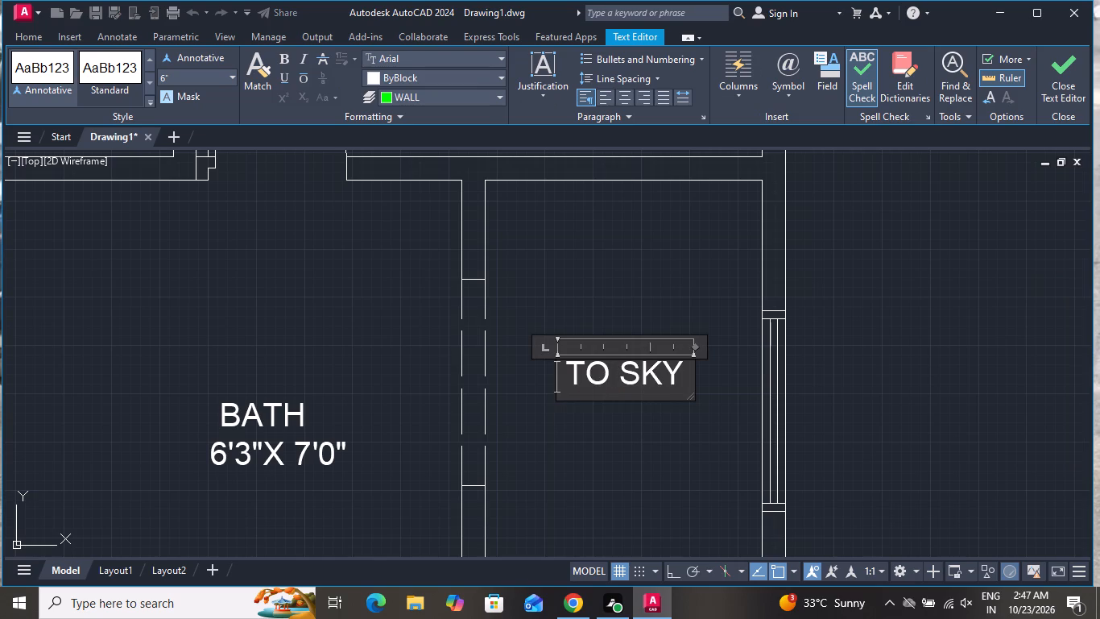
pyautogui.click(685, 372)
pyautogui.press('BackSpace')
pyautogui.press('BackSpace')
pyautogui.press('BackSpace')
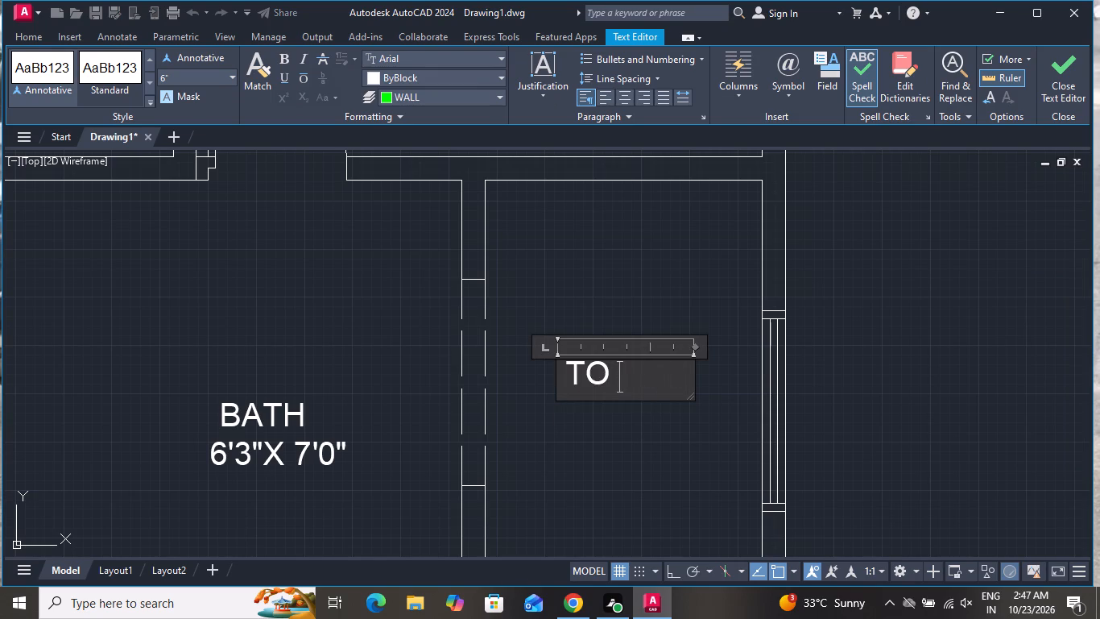
pyautogui.press('BackSpace')
pyautogui.press('BackSpace')
pyautogui.press('BackSpace')
pyautogui.write('KITCH')
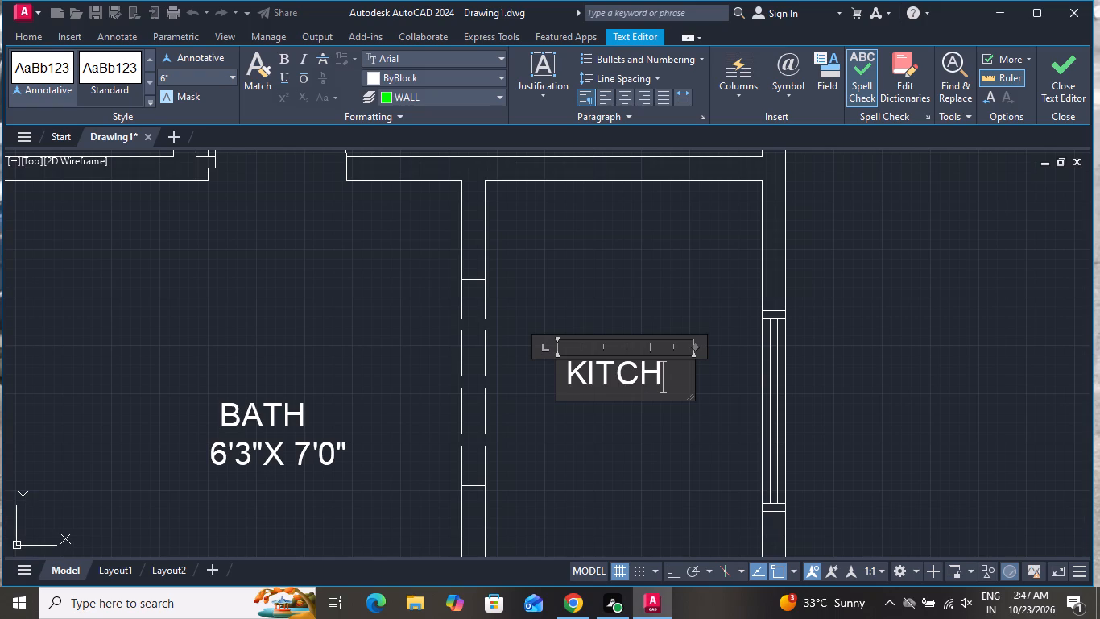
pyautogui.write('EN')
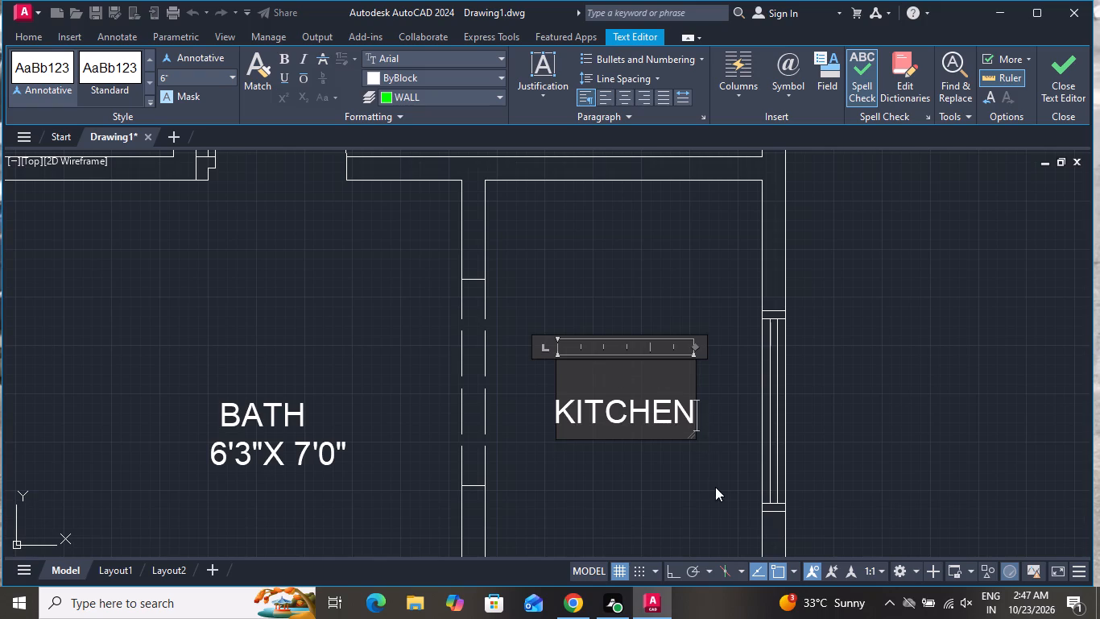
pyautogui.click(715, 487)
# Add the size 12'3"X9'0" on a new line below KITCHEN in the same label.
pyautogui.doubleClick(684, 402)
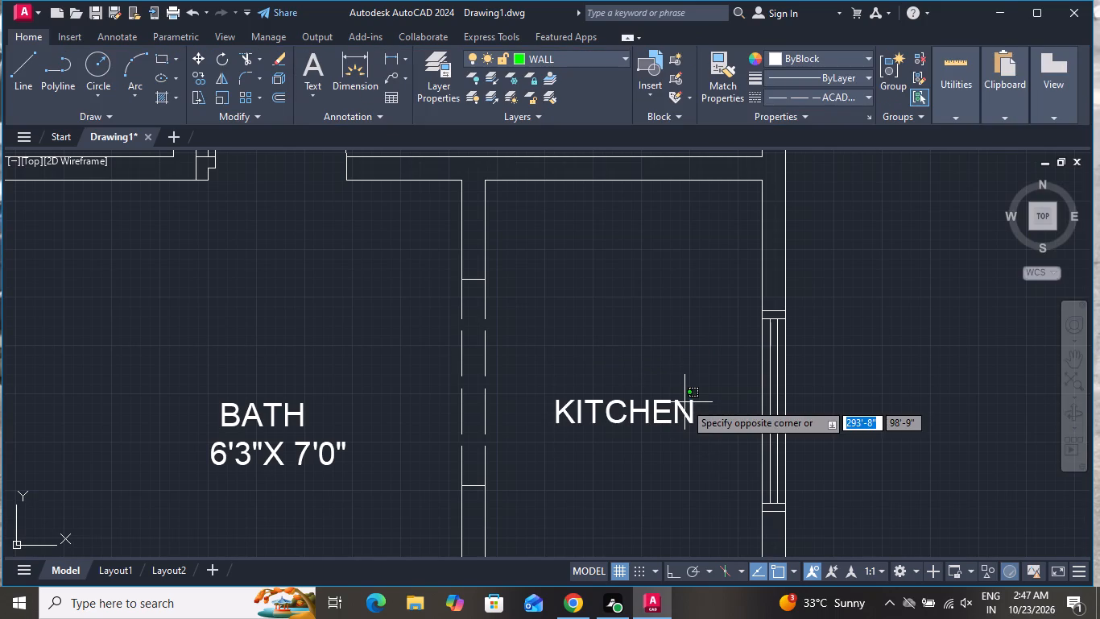
pyautogui.doubleClick(688, 414)
pyautogui.doubleClick(688, 415)
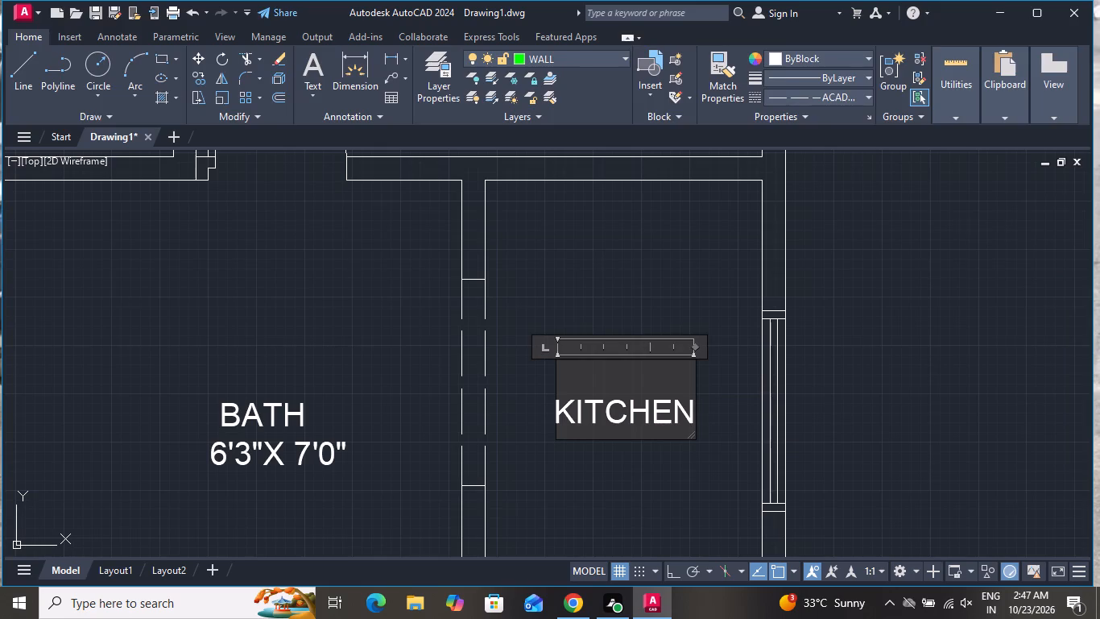
pyautogui.press('Return')
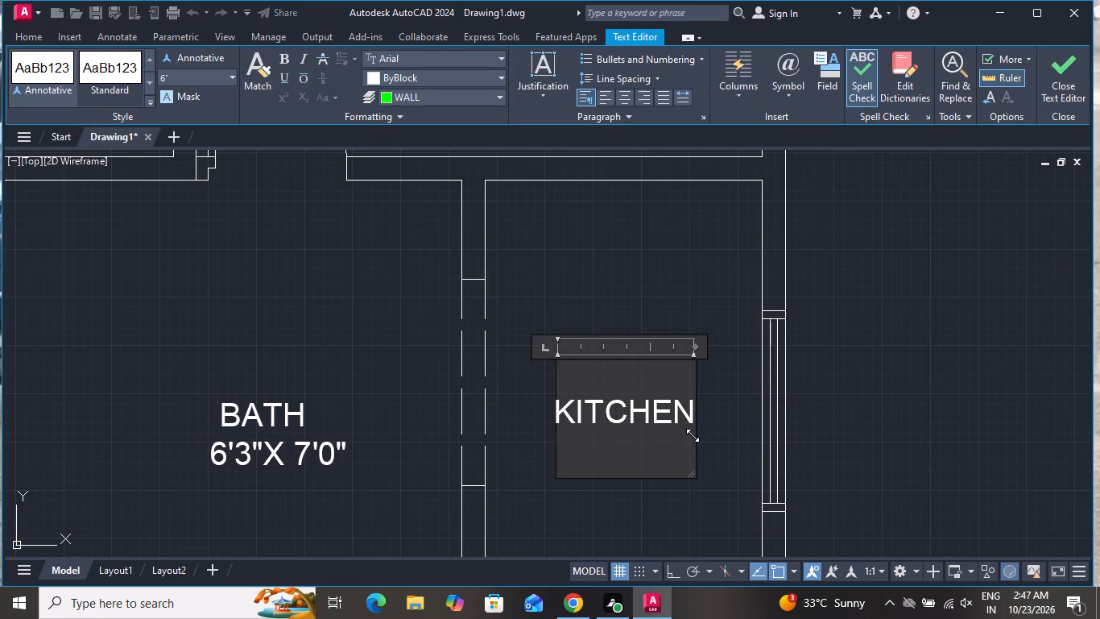
pyautogui.write('12\'3"X')
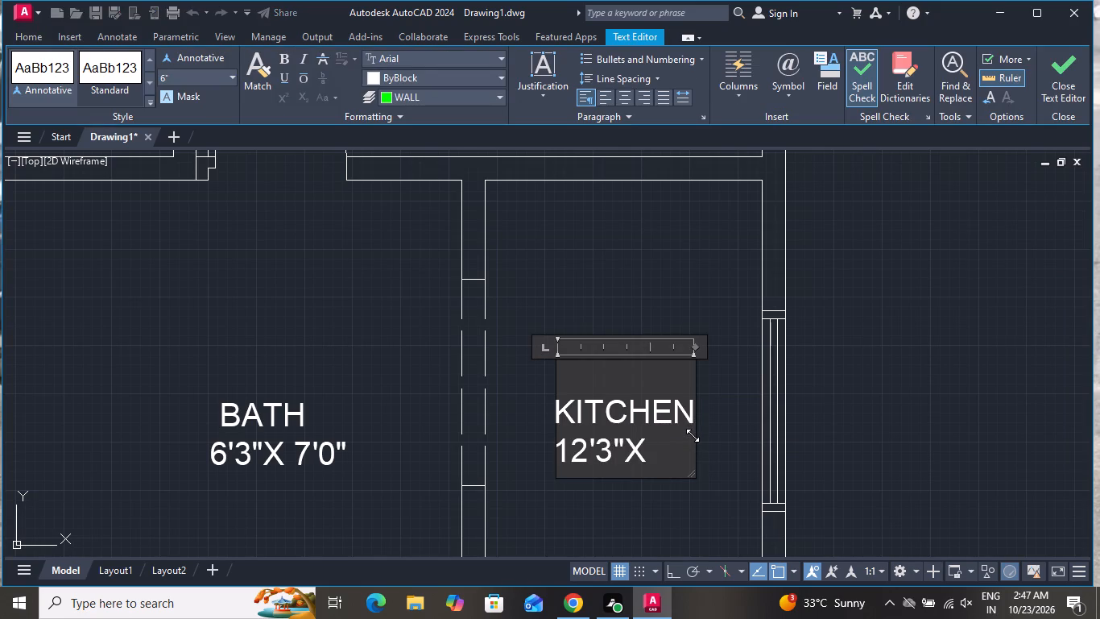
pyautogui.write('9\'0"')
pyautogui.click(661, 286)
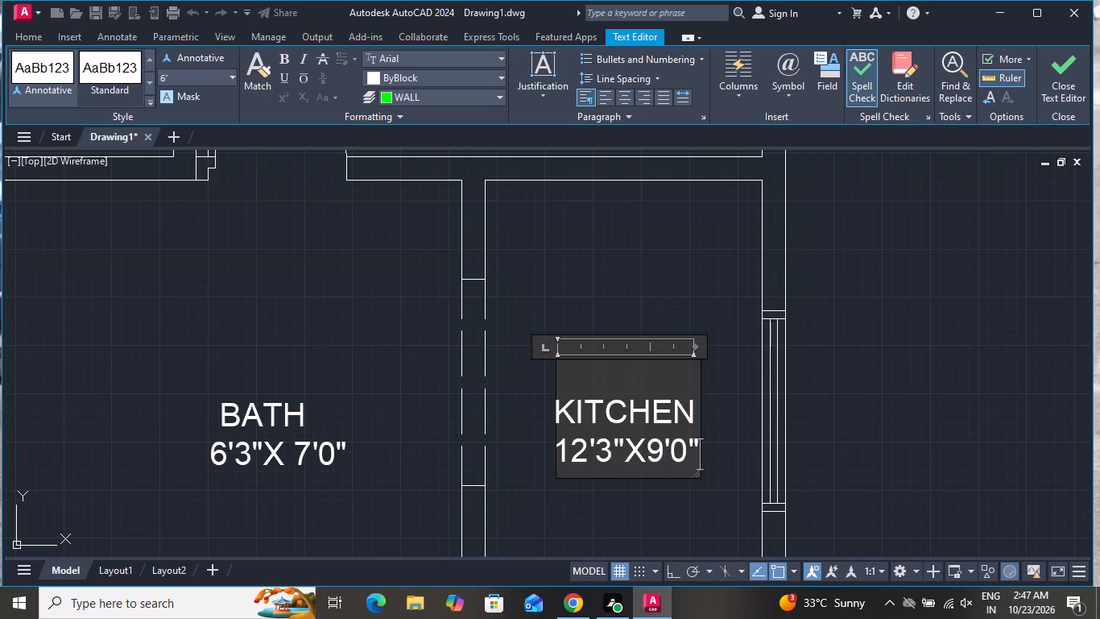
# Replace the OPEN TO SKY label in the room below the lower swing door with BEDROOM, followed by a new line.
pyautogui.scroll(-4, 664, 272)
pyautogui.scroll(3, 577, 401)
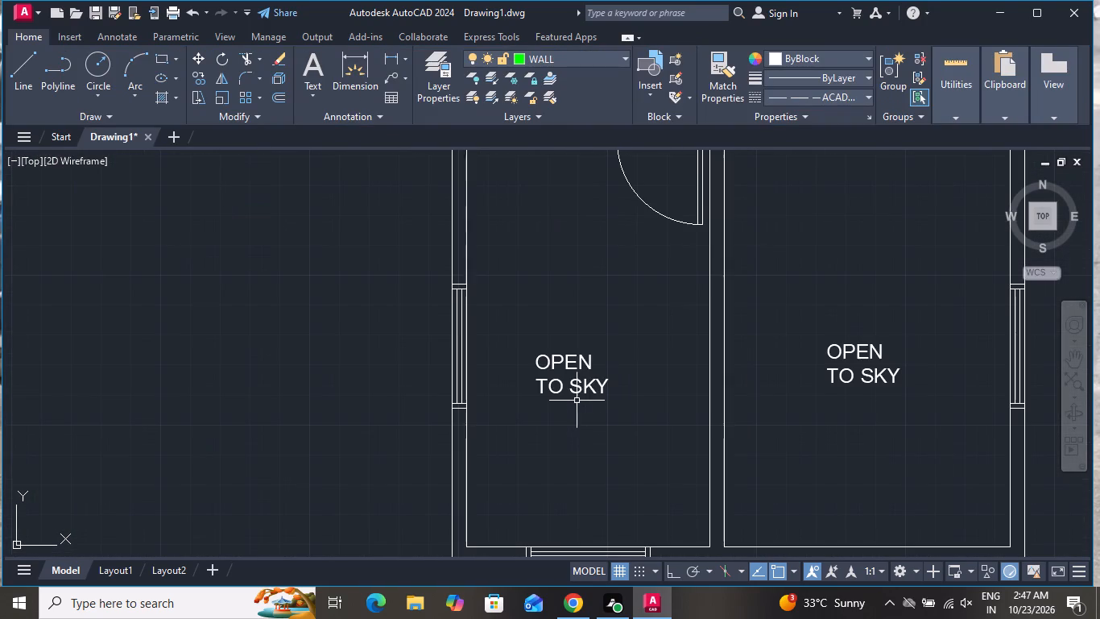
pyautogui.doubleClick(593, 361)
pyautogui.doubleClick(585, 372)
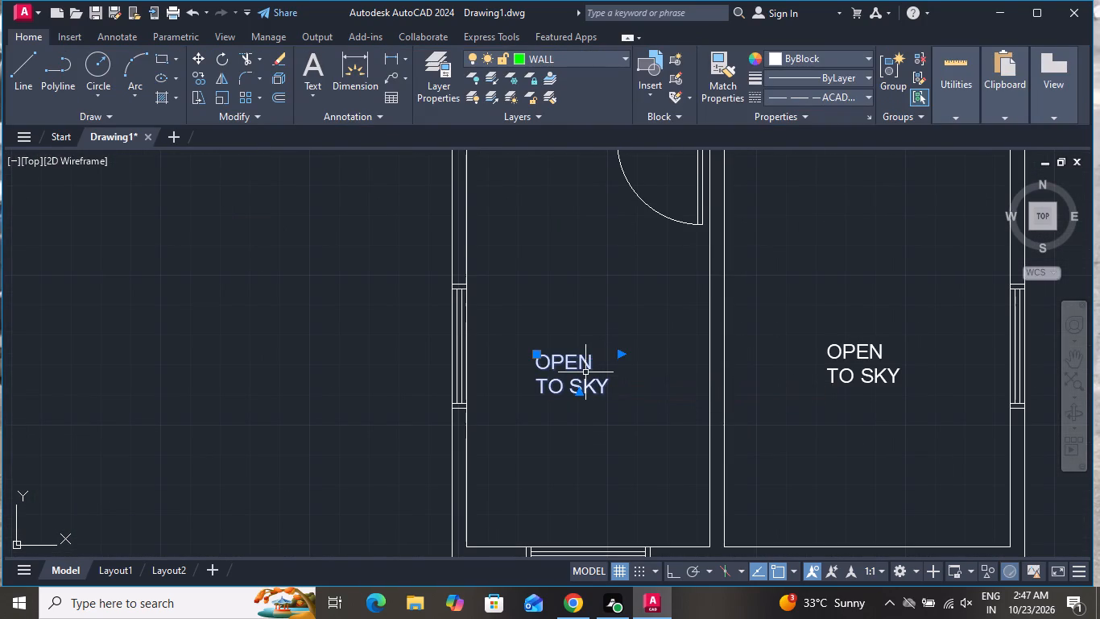
pyautogui.click(595, 356)
pyautogui.click(593, 361)
pyautogui.doubleClick(593, 361)
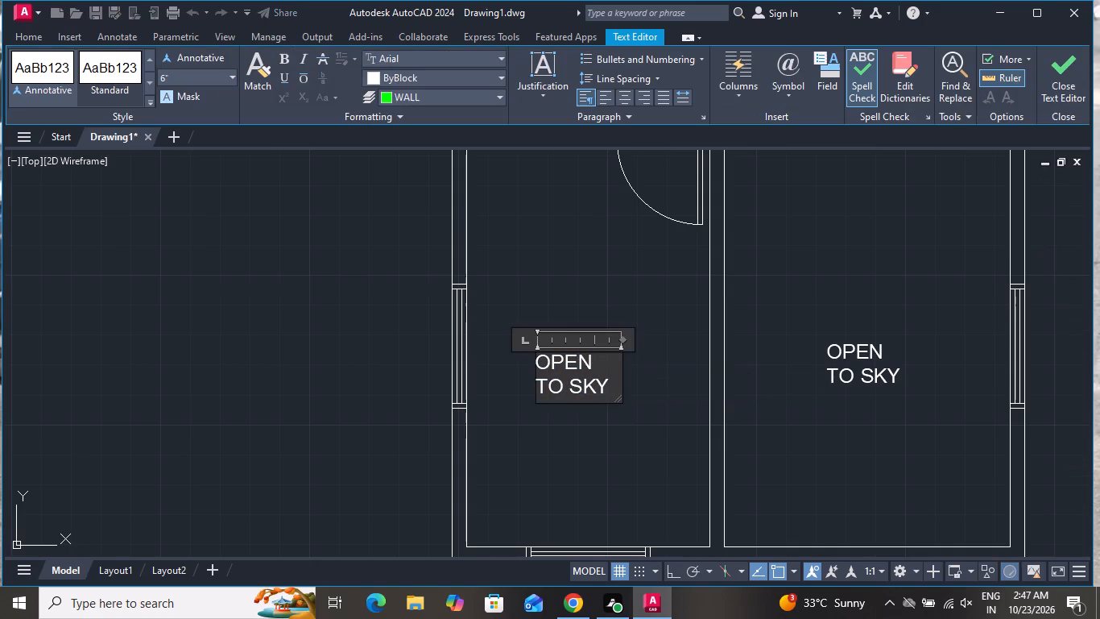
pyautogui.press('BackSpace')
pyautogui.press('BackSpace')
pyautogui.press('BackSpace')
pyautogui.press('BackSpace')
pyautogui.press('BackSpace')
pyautogui.press('BackSpace')
pyautogui.press('BackSpace')
pyautogui.press('BackSpace')
pyautogui.press('BackSpace')
pyautogui.press('BackSpace')
pyautogui.press('BackSpace')
pyautogui.press('BackSpace')
pyautogui.press('BackSpace')
pyautogui.press('BackSpace')
pyautogui.press('BackSpace')
pyautogui.press('BackSpace')
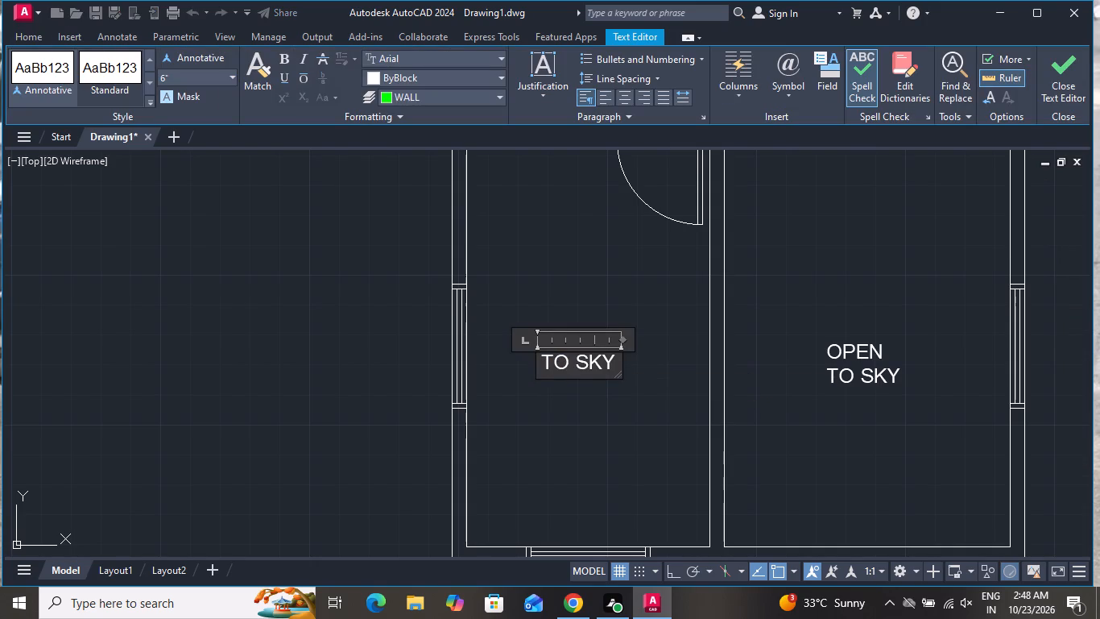
pyautogui.click(616, 358)
pyautogui.press('BackSpace')
pyautogui.press('BackSpace')
pyautogui.press('BackSpace')
pyautogui.press('BackSpace')
pyautogui.press('BackSpace')
pyautogui.press('BackSpace')
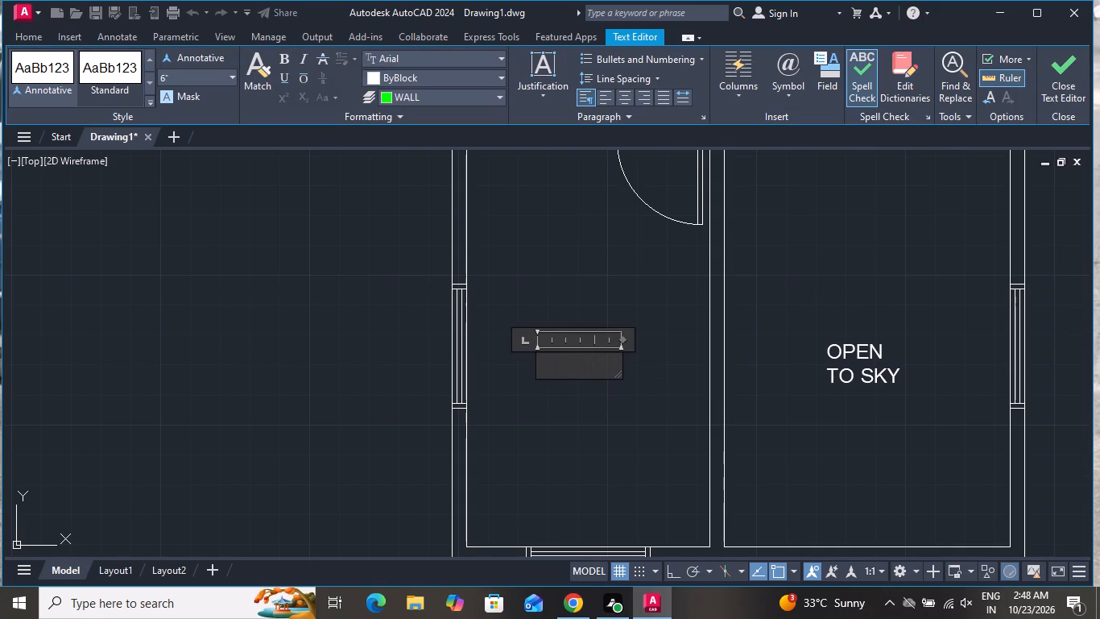
pyautogui.write('BEDROO')
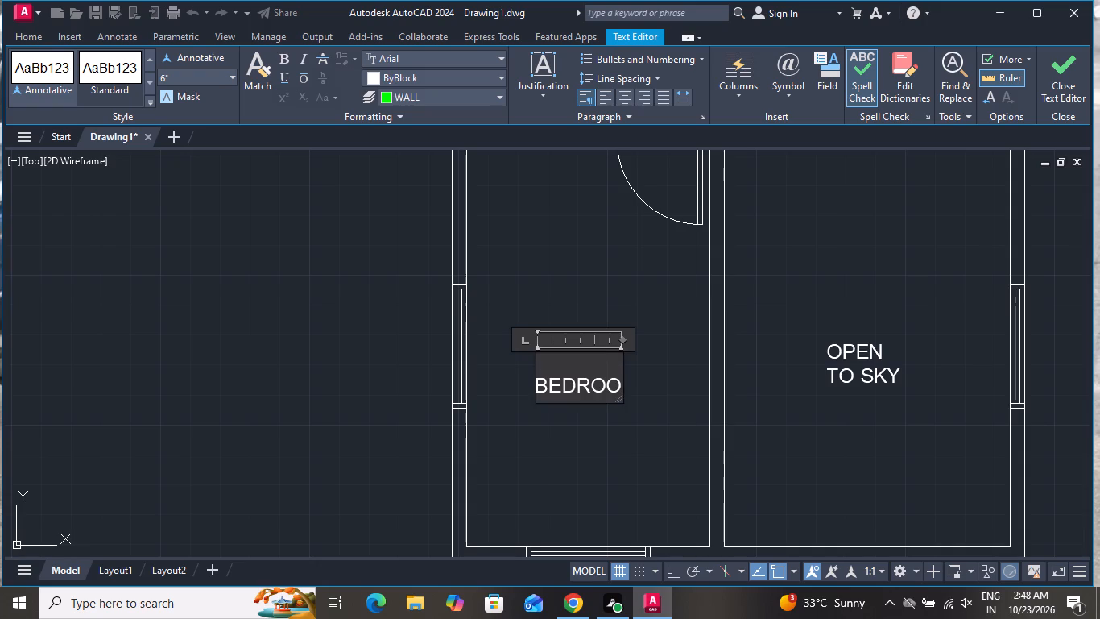
pyautogui.press('m')
pyautogui.press('Return')
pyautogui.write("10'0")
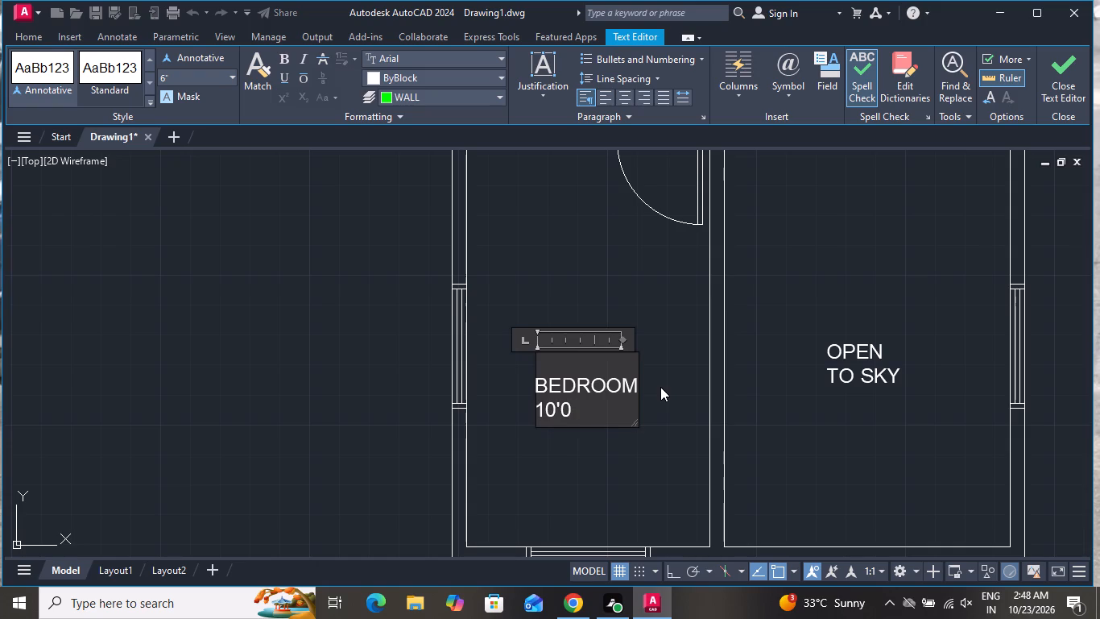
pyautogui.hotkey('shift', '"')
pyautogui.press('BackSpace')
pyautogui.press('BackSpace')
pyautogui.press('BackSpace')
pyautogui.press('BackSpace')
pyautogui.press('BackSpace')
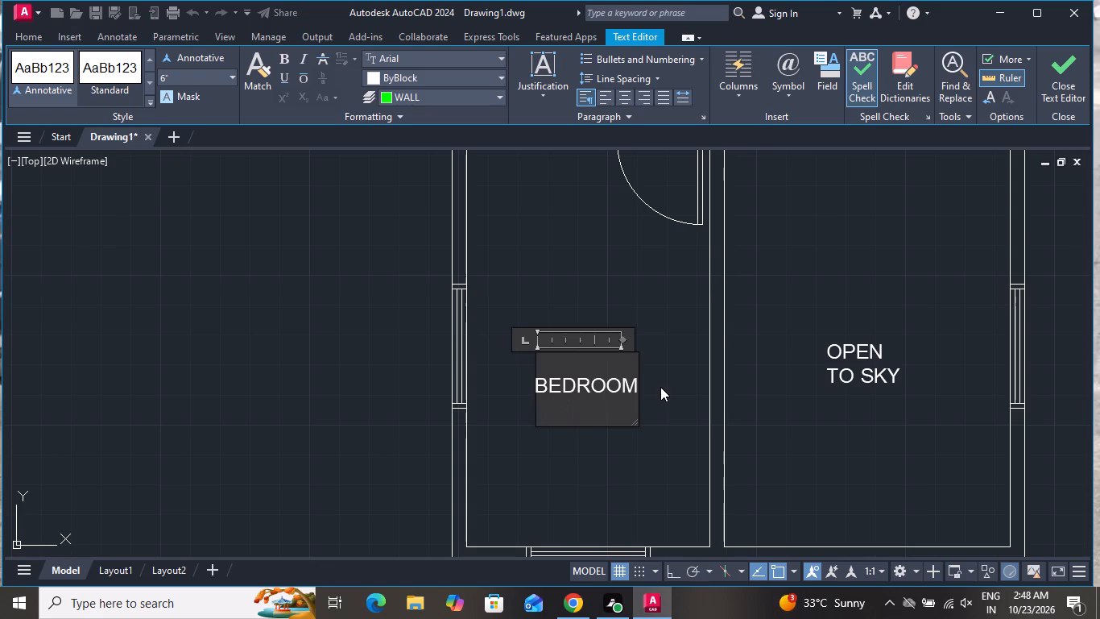
# Add the size 8'6"X13'0" on the second line of the BEDROOM label and finish editing it.
pyautogui.press('8')
pyautogui.press("'")
pyautogui.press('6')
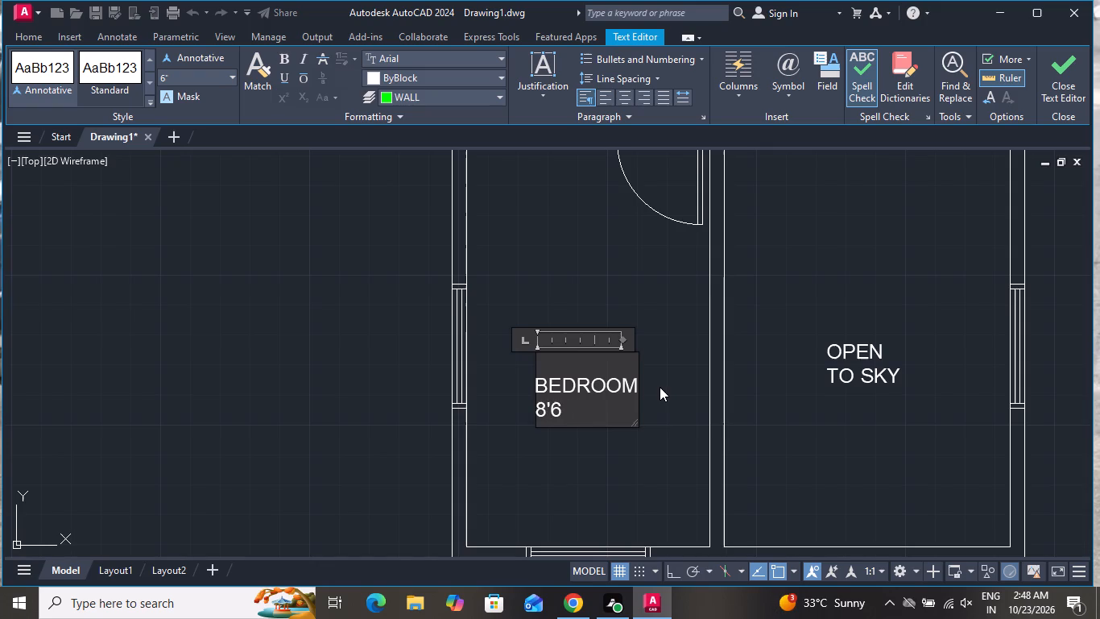
pyautogui.hotkey('shift', '"')
pyautogui.press('x')
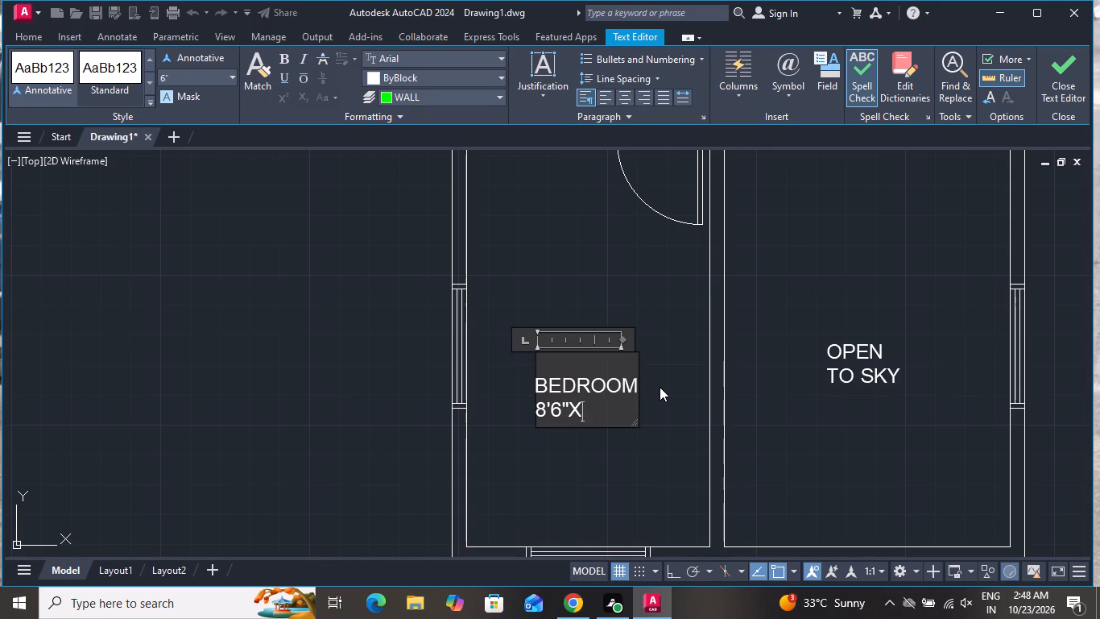
pyautogui.write("13'0")
pyautogui.hotkey('shift', '"')
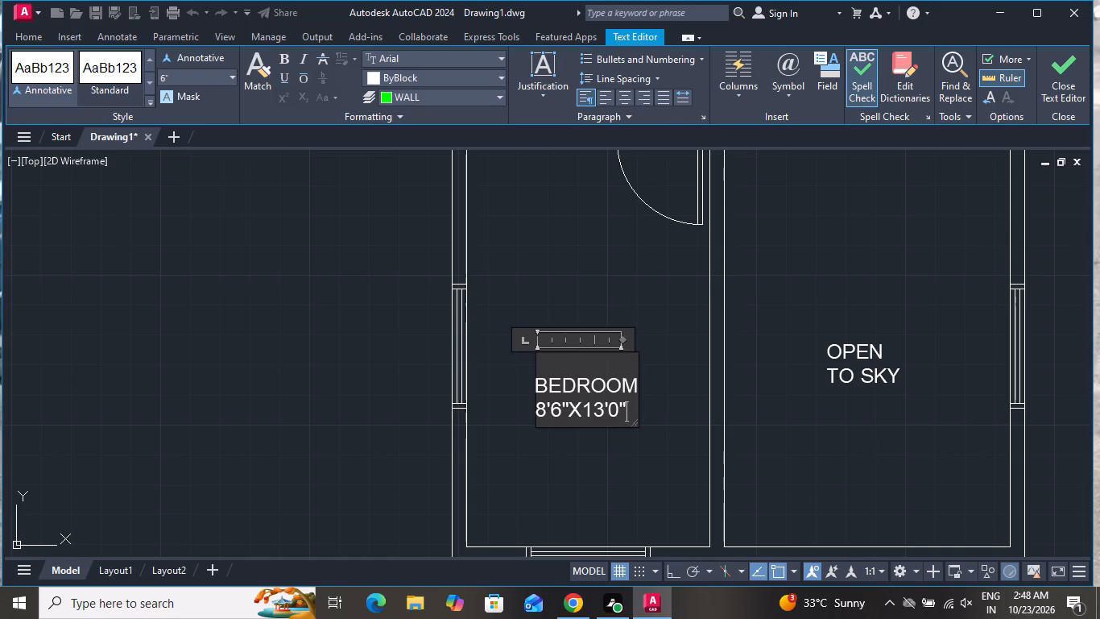
pyautogui.click(864, 449)
# Replace the OPEN TO SKY label in the room beside the lower bedroom with PORCH, followed by a new line.
pyautogui.scroll(4, 887, 365)
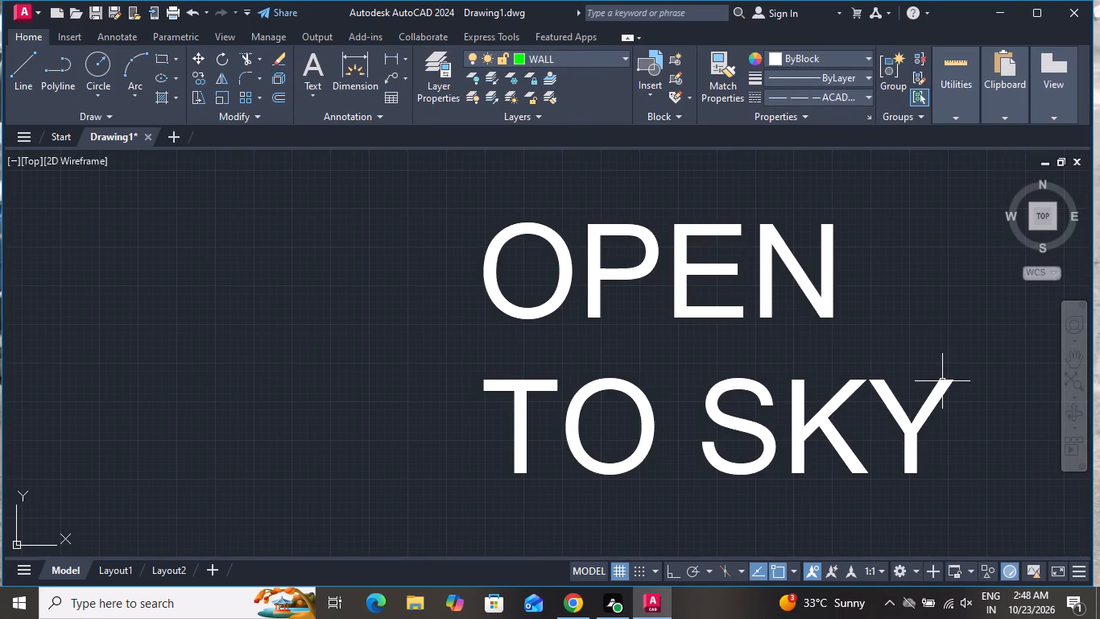
pyautogui.doubleClick(945, 381)
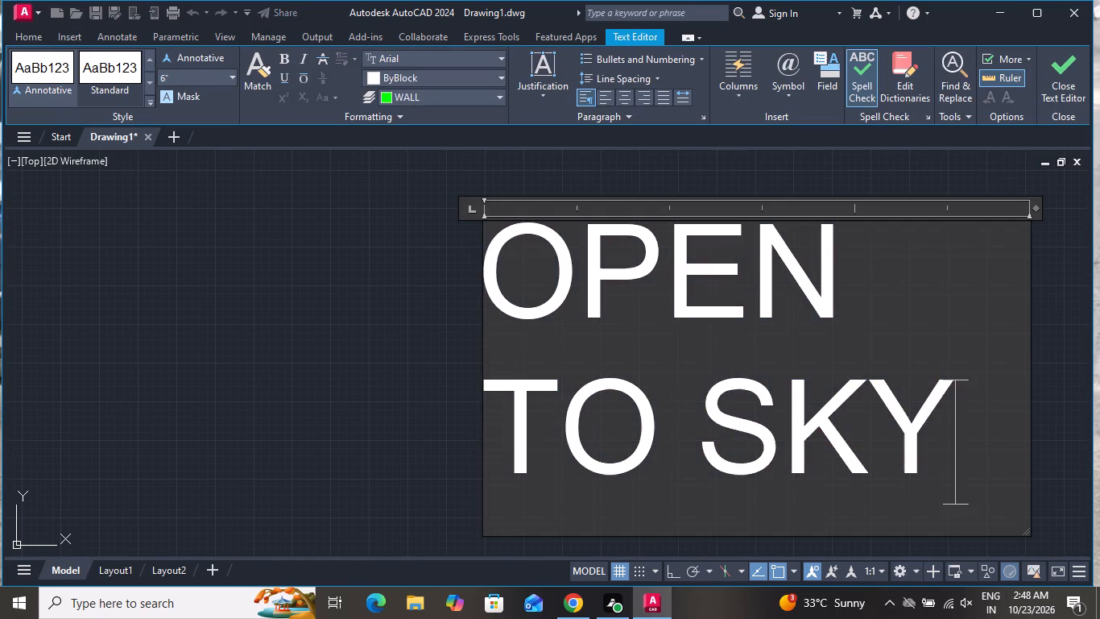
pyautogui.press('BackSpace')
pyautogui.press('BackSpace')
pyautogui.press('BackSpace')
pyautogui.press('BackSpace')
pyautogui.press('BackSpace')
pyautogui.press('BackSpace')
pyautogui.press('BackSpace')
pyautogui.press('BackSpace')
pyautogui.press('BackSpace')
pyautogui.press('BackSpace')
pyautogui.press('BackSpace')
pyautogui.press('BackSpace')
pyautogui.press('BackSpace')
pyautogui.press('BackSpace')
pyautogui.press('BackSpace')
pyautogui.press('BackSpace')
pyautogui.press('BackSpace')
pyautogui.press('BackSpace')
pyautogui.press('BackSpace')
pyautogui.press('BackSpace')
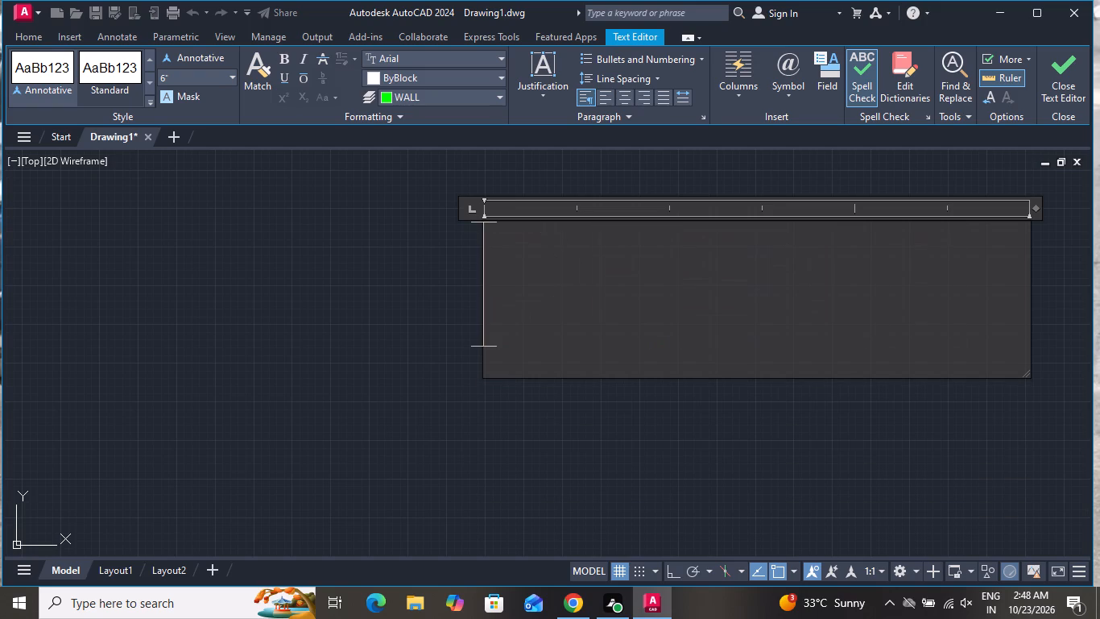
pyautogui.write('PORCH')
pyautogui.press('Return')
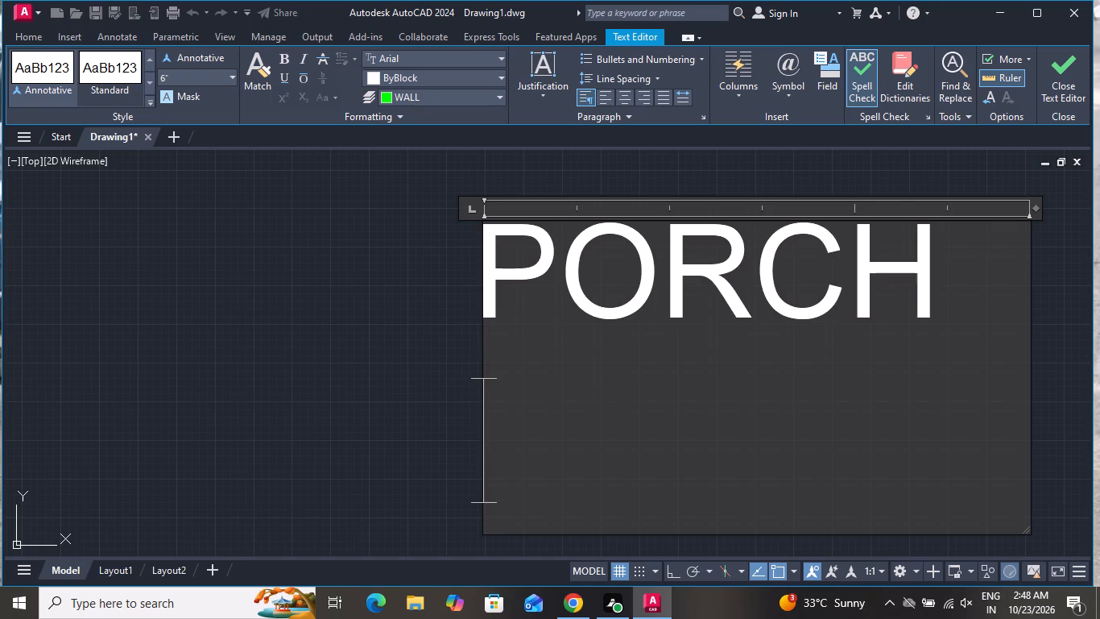
# Add the size 10'0"X13'3" below PORCH in the same label and finish editing it.
pyautogui.write("10'")
pyautogui.write('0"X13\'3')
pyautogui.hotkey('shift', '"')
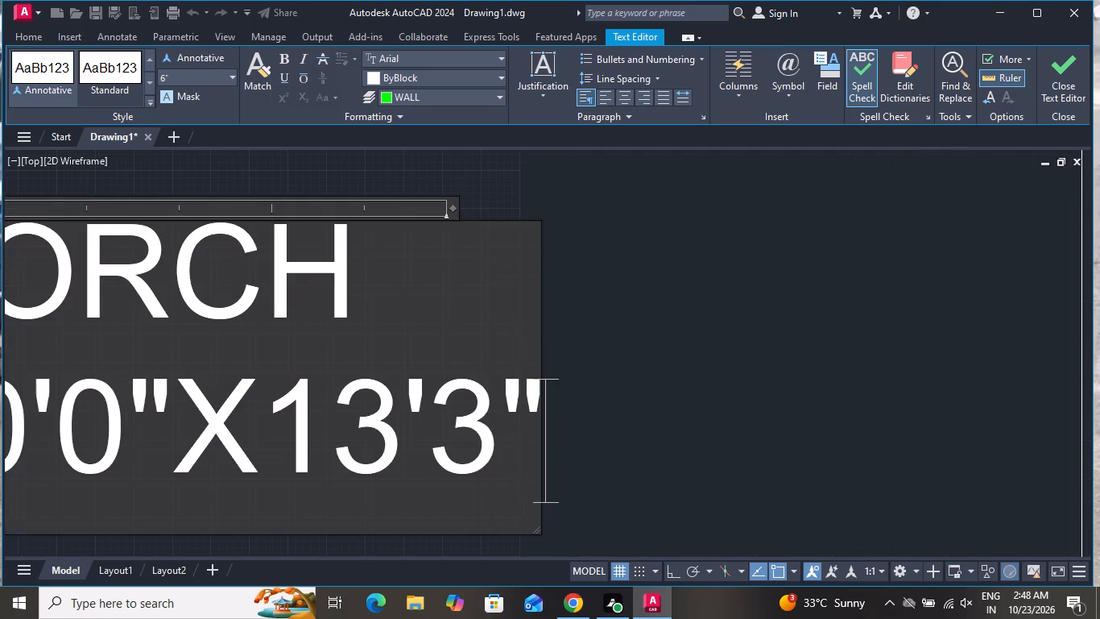
pyautogui.scroll(-3, 940, 375)
pyautogui.click(922, 386)
# Draw a line across the thickness of the porch's bottom wall, a short distance from the bedroom partition.
pyautogui.scroll(-3, 879, 484)
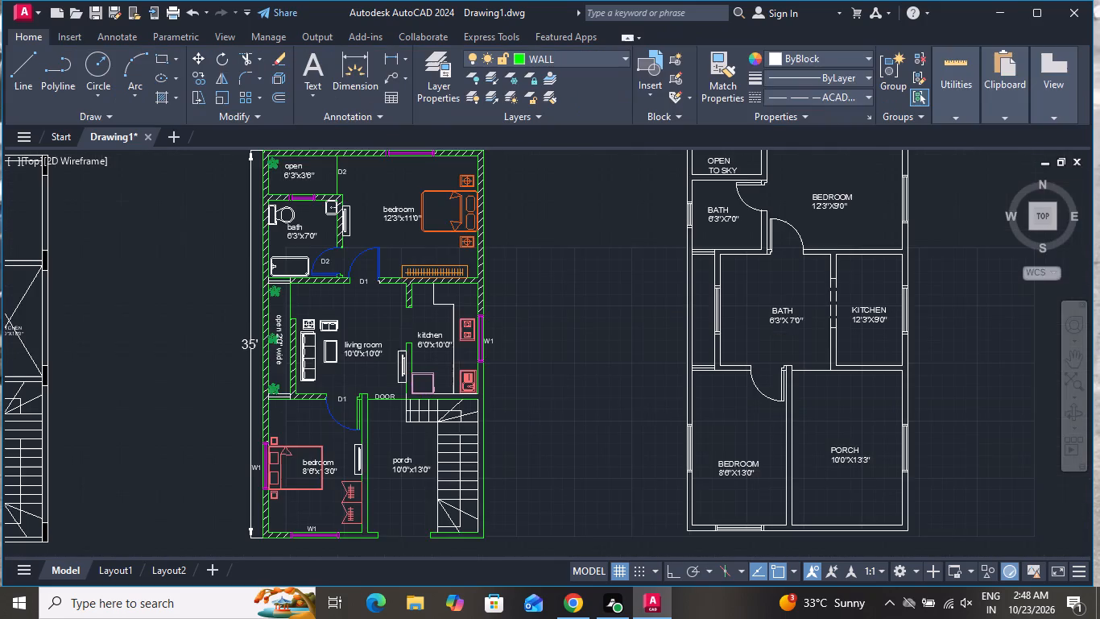
pyautogui.scroll(-4, 872, 501)
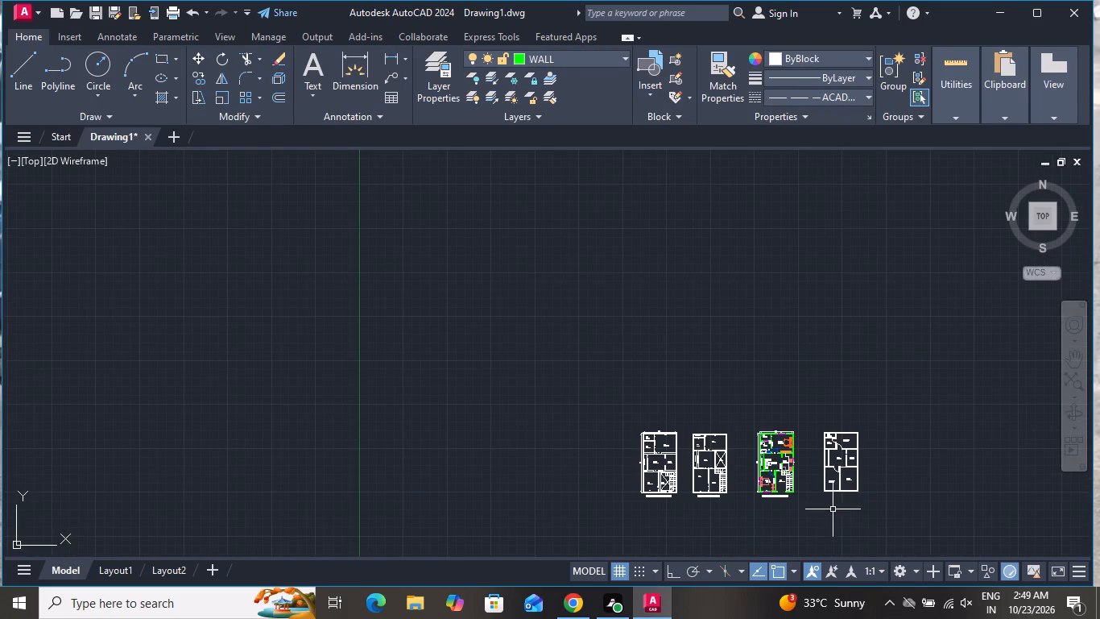
pyautogui.scroll(4, 833, 508)
pyautogui.scroll(-2, 833, 508)
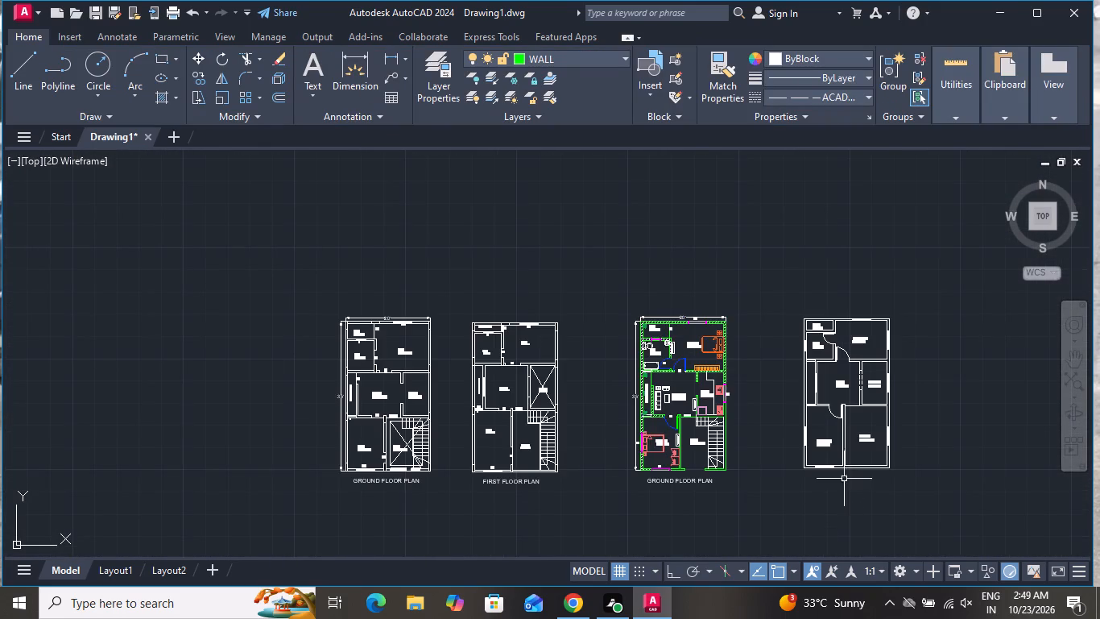
pyautogui.scroll(1, 905, 370)
pyautogui.scroll(-2, 875, 410)
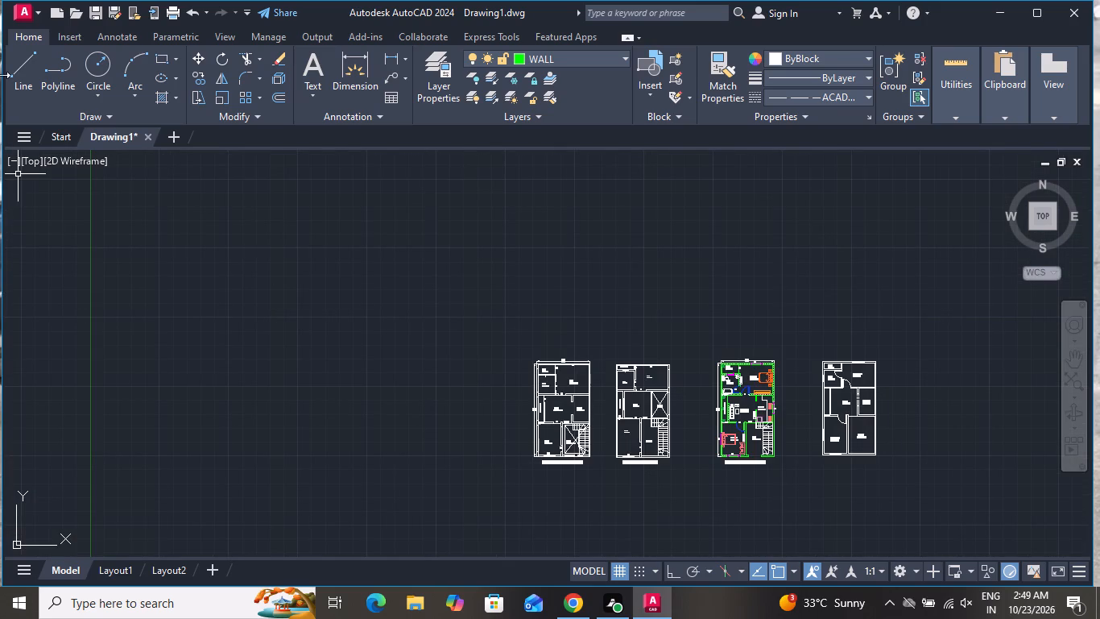
pyautogui.click(24, 60)
pyautogui.scroll(-1, 523, 195)
pyautogui.scroll(3, 709, 384)
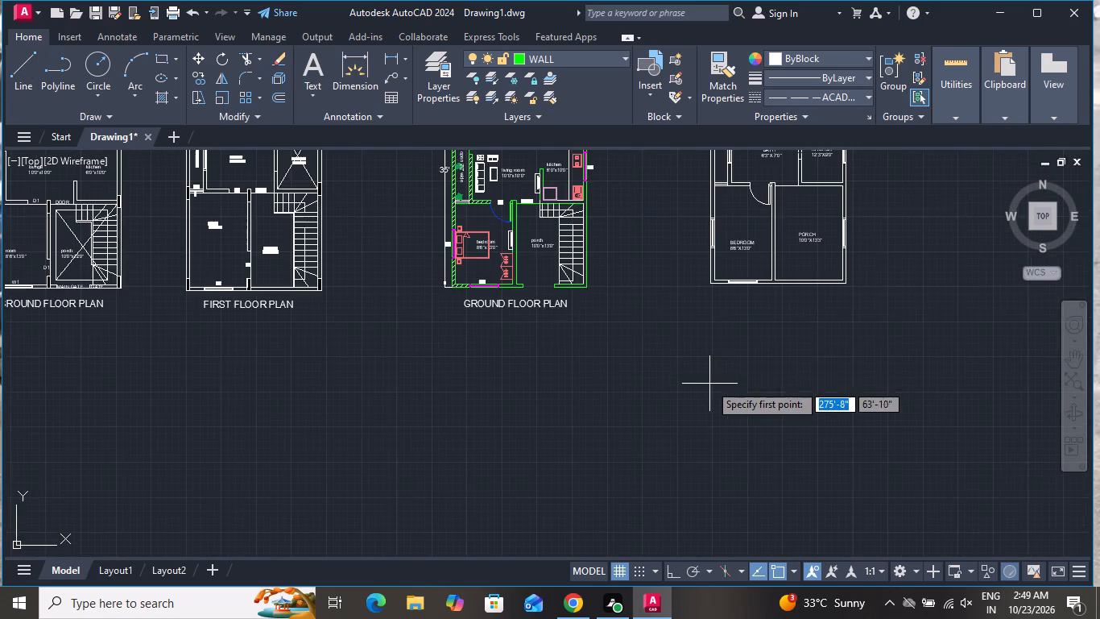
pyautogui.scroll(3, 899, 180)
pyautogui.scroll(-3, 694, 239)
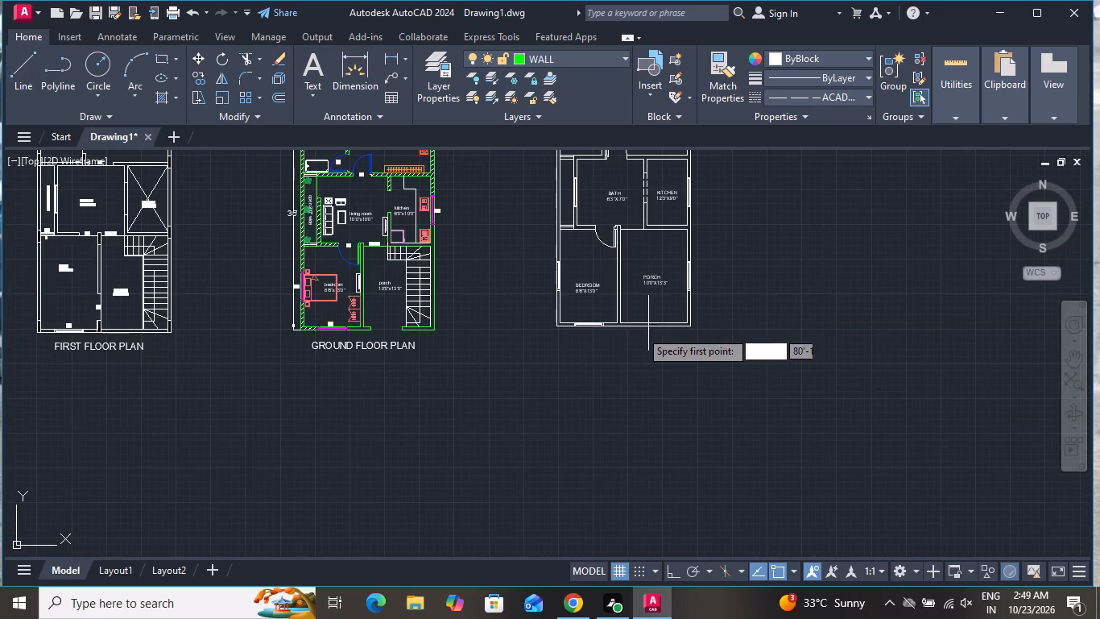
pyautogui.scroll(2, 615, 345)
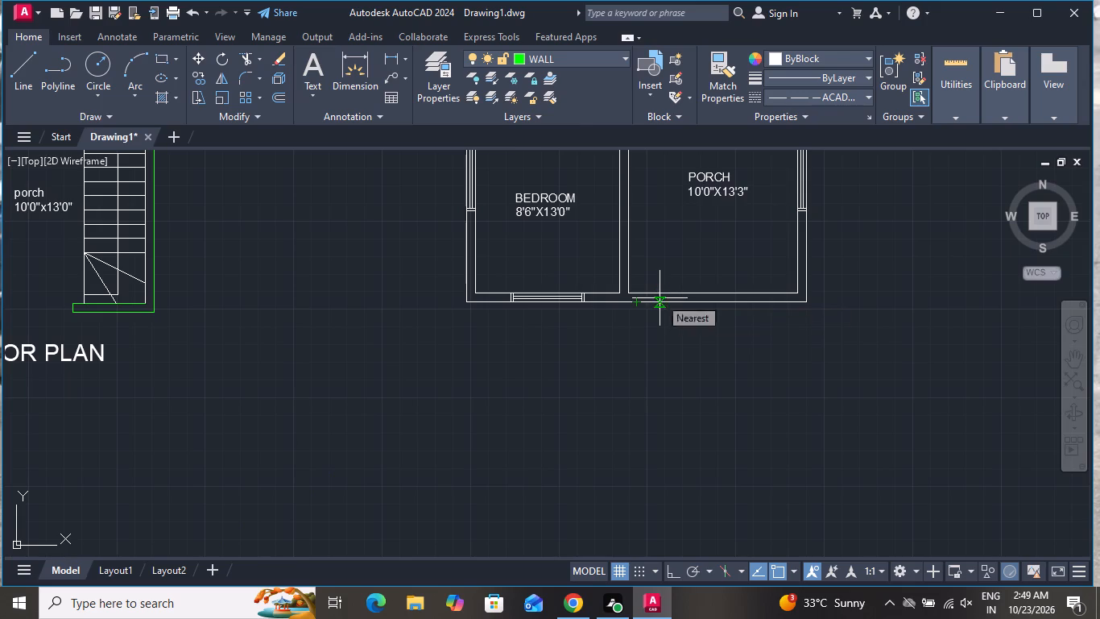
pyautogui.scroll(4, 660, 298)
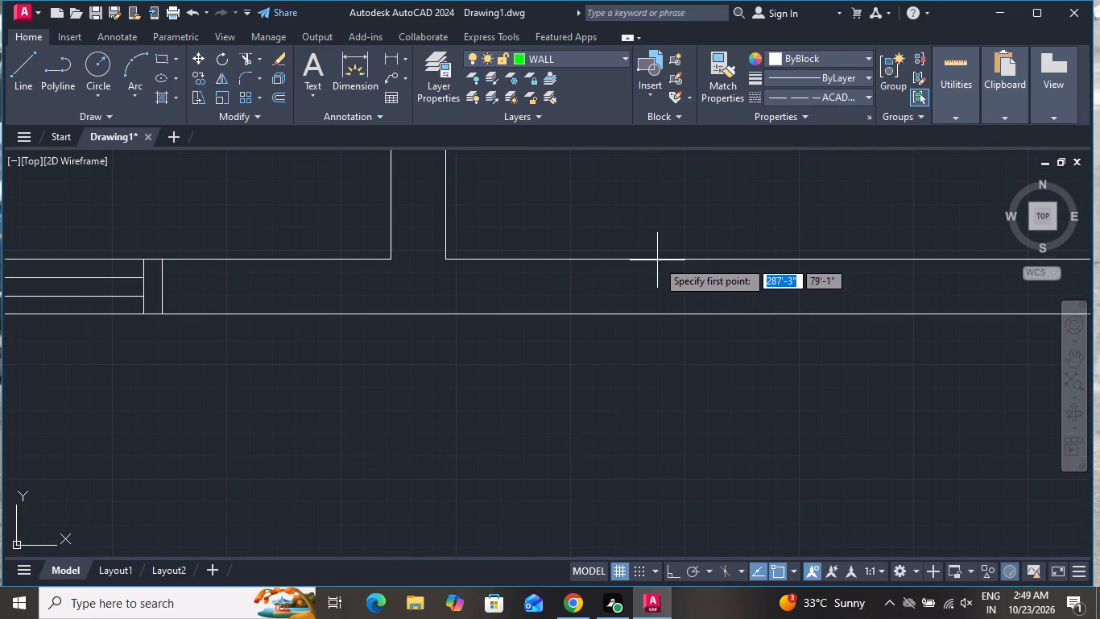
pyautogui.click(657, 259)
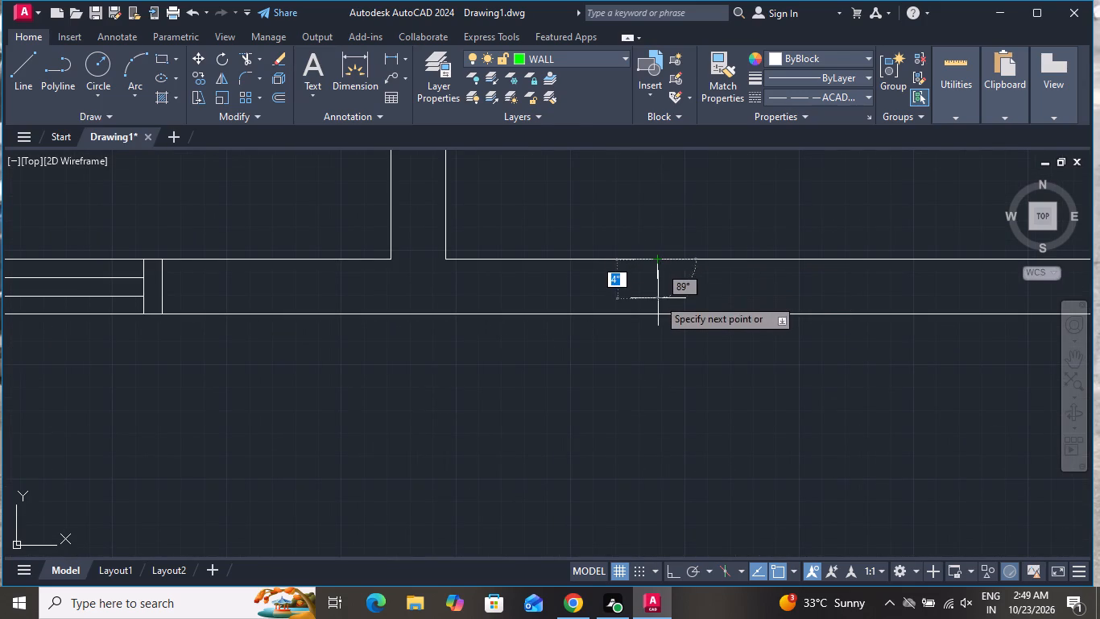
pyautogui.click(660, 309)
pyautogui.rightClick(660, 309)
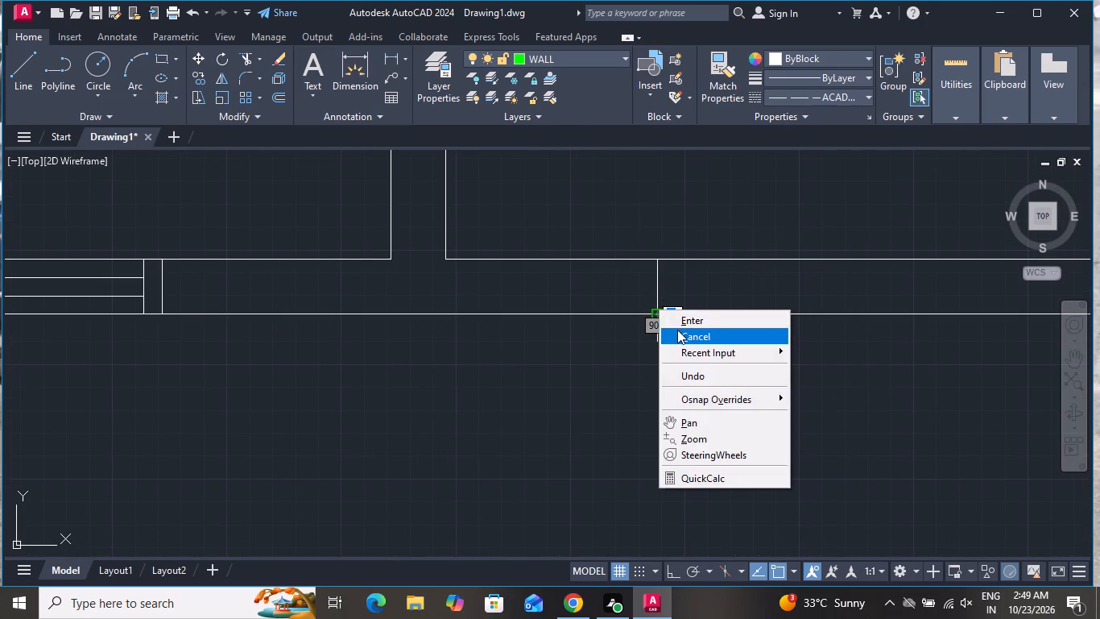
pyautogui.click(678, 330)
# Draw a second line across the porch's bottom wall, between the first one and the outer corner, marking the opening's other side.
pyautogui.click(19, 63)
pyautogui.scroll(-1, 284, 222)
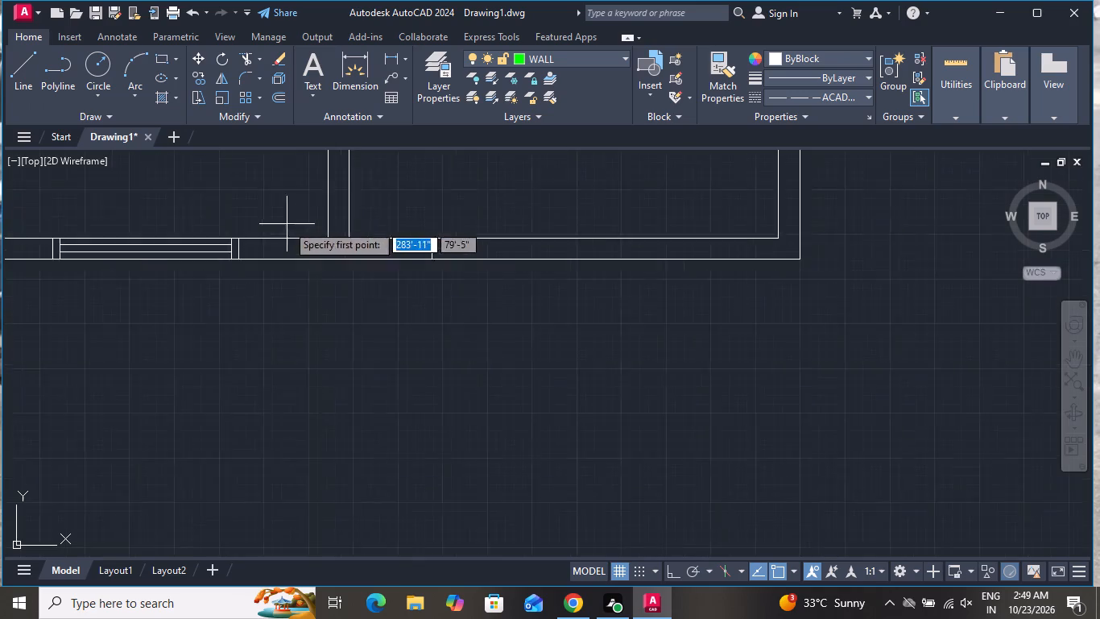
pyautogui.scroll(-3, 287, 224)
pyautogui.scroll(5, 391, 228)
pyautogui.scroll(-3, 531, 287)
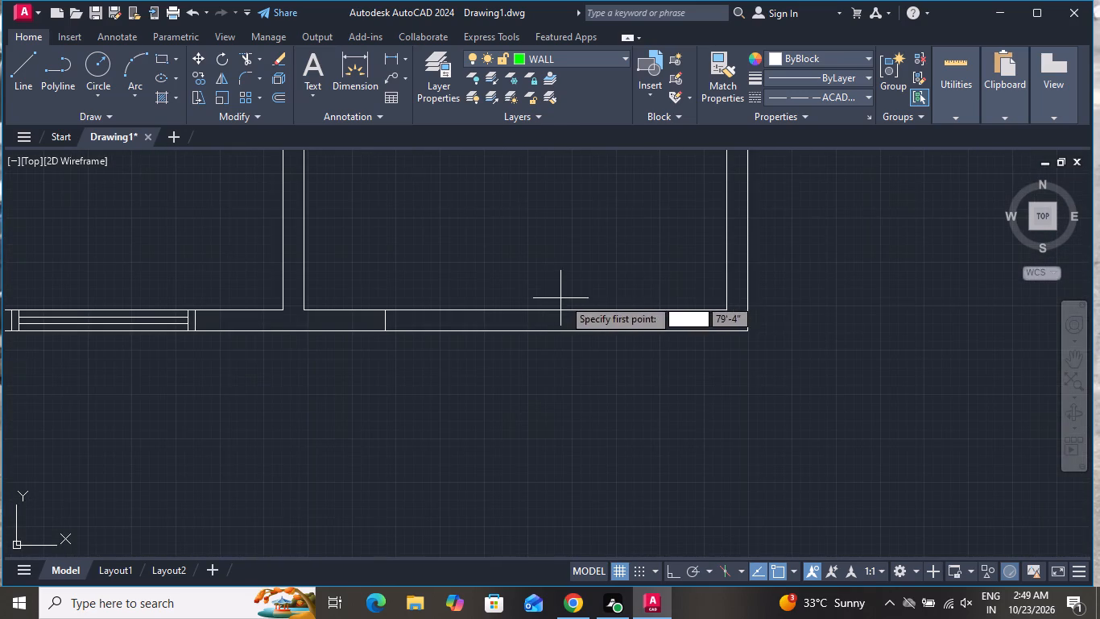
pyautogui.click(572, 312)
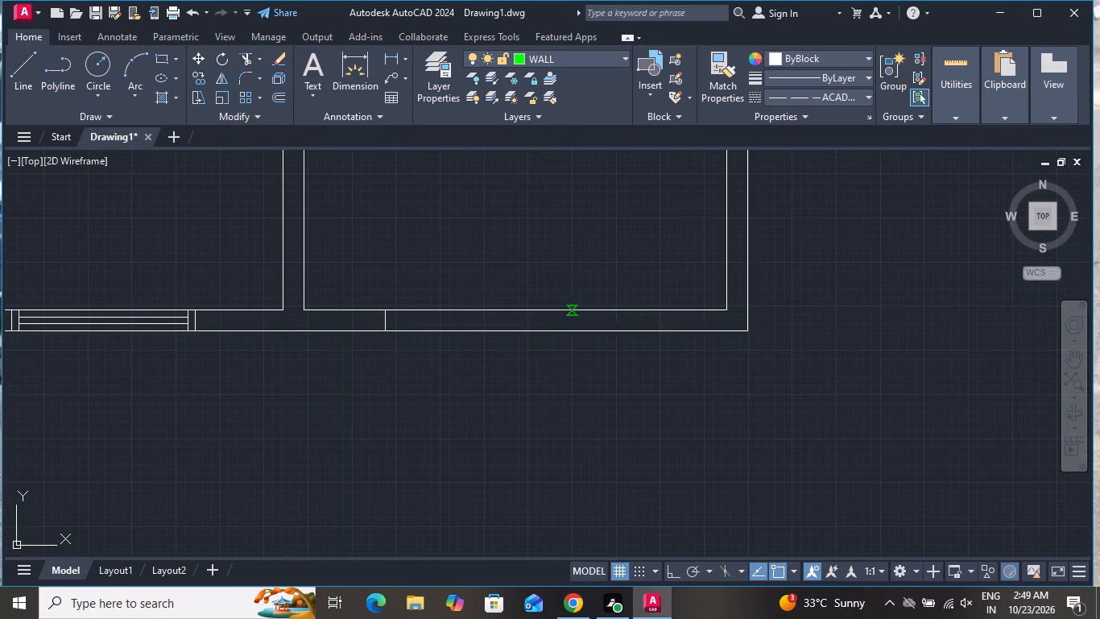
pyautogui.click(577, 330)
pyautogui.rightClick(577, 330)
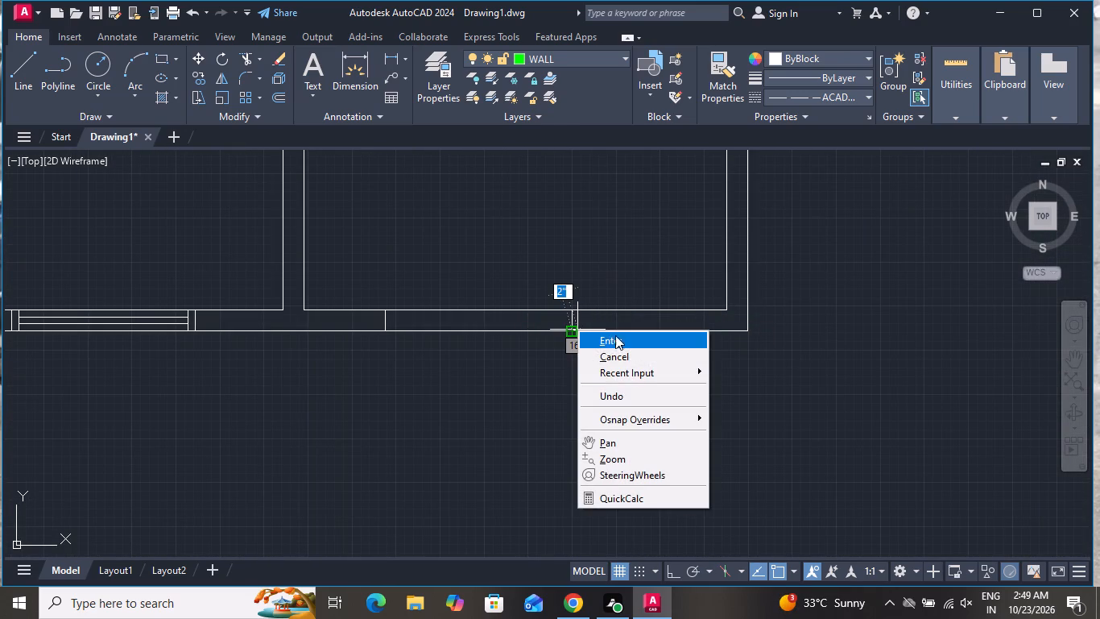
pyautogui.click(615, 347)
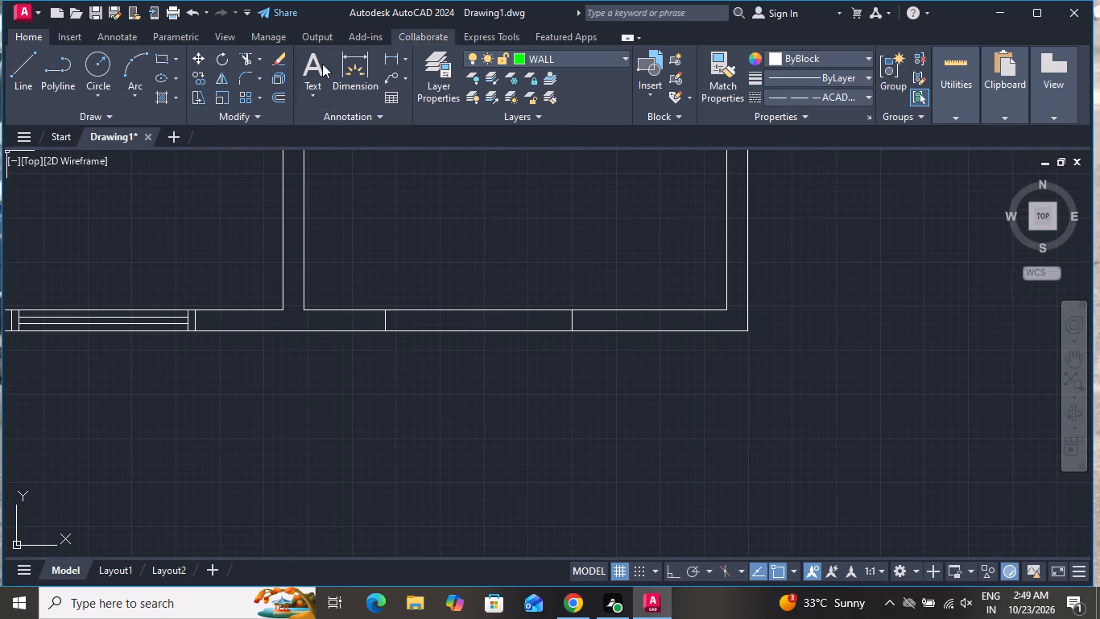
# Trim both wall lines between the two cross lines to form the entrance opening in the porch's bottom wall.
pyautogui.click(242, 58)
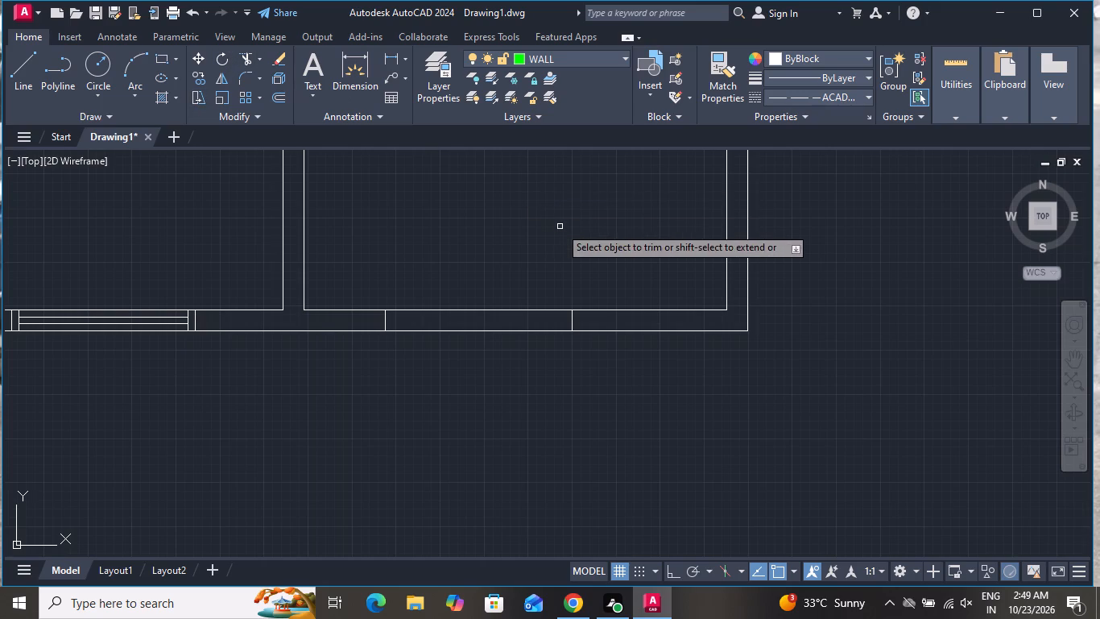
pyautogui.click(511, 272)
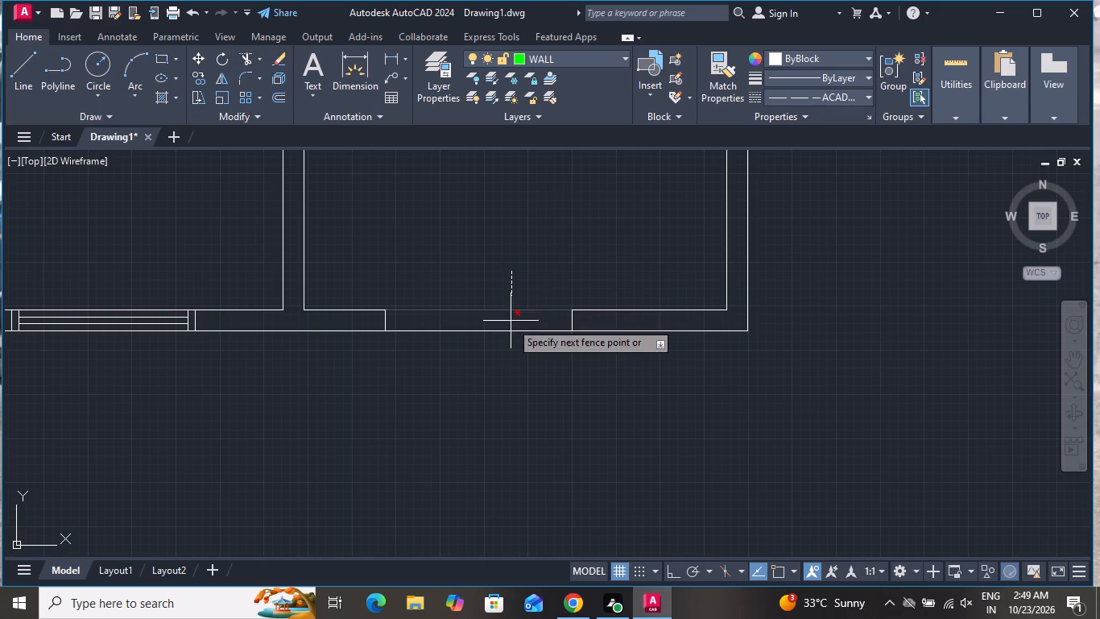
pyautogui.click(511, 368)
pyautogui.rightClick(492, 256)
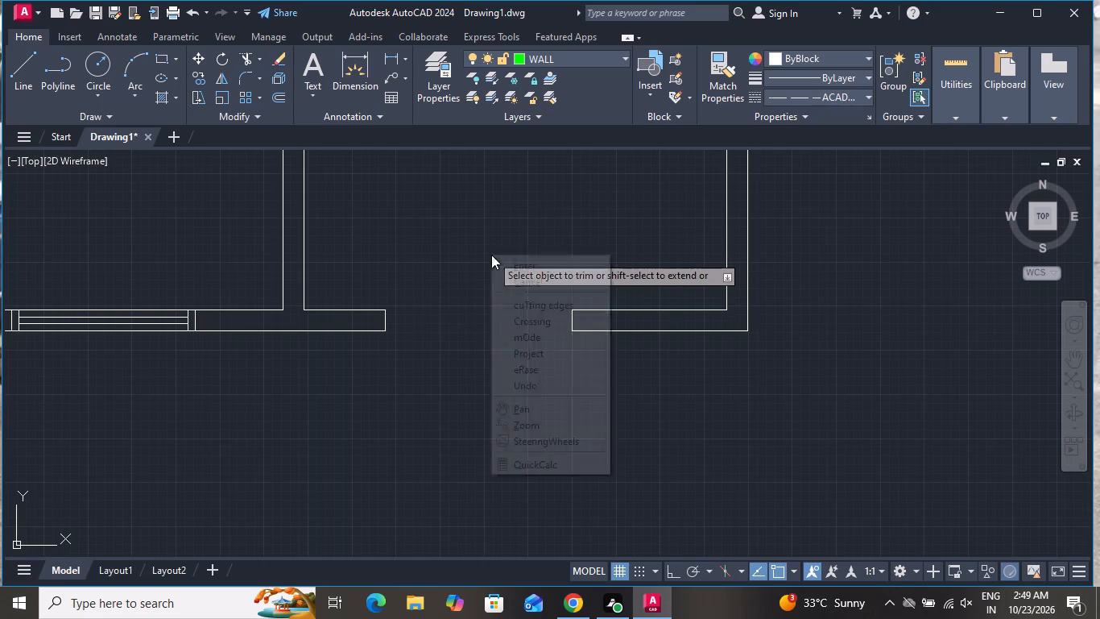
pyautogui.click(530, 285)
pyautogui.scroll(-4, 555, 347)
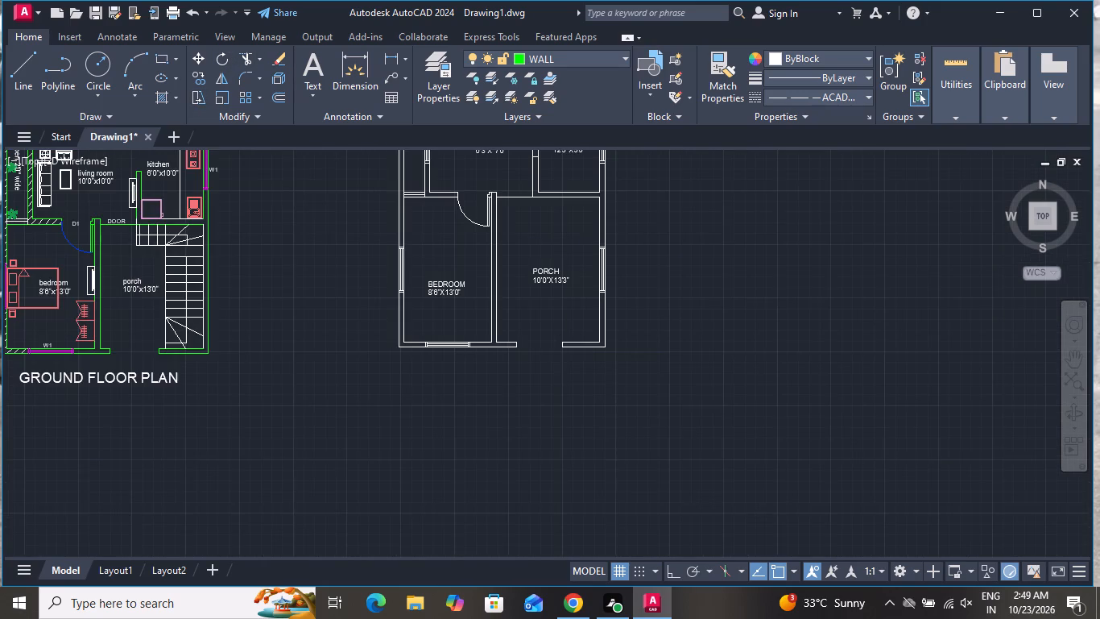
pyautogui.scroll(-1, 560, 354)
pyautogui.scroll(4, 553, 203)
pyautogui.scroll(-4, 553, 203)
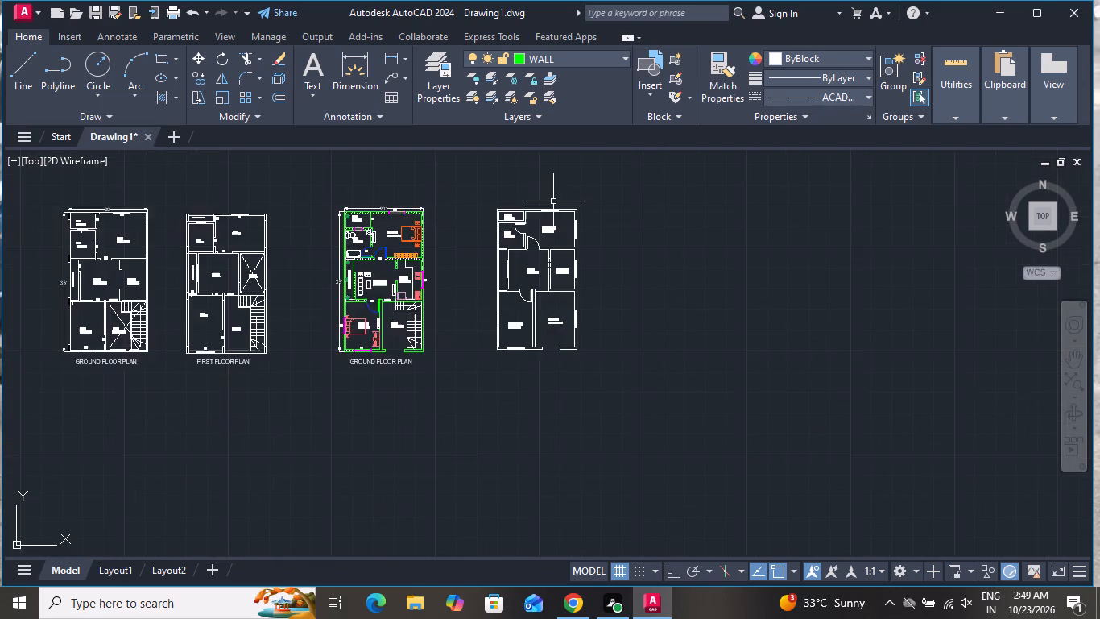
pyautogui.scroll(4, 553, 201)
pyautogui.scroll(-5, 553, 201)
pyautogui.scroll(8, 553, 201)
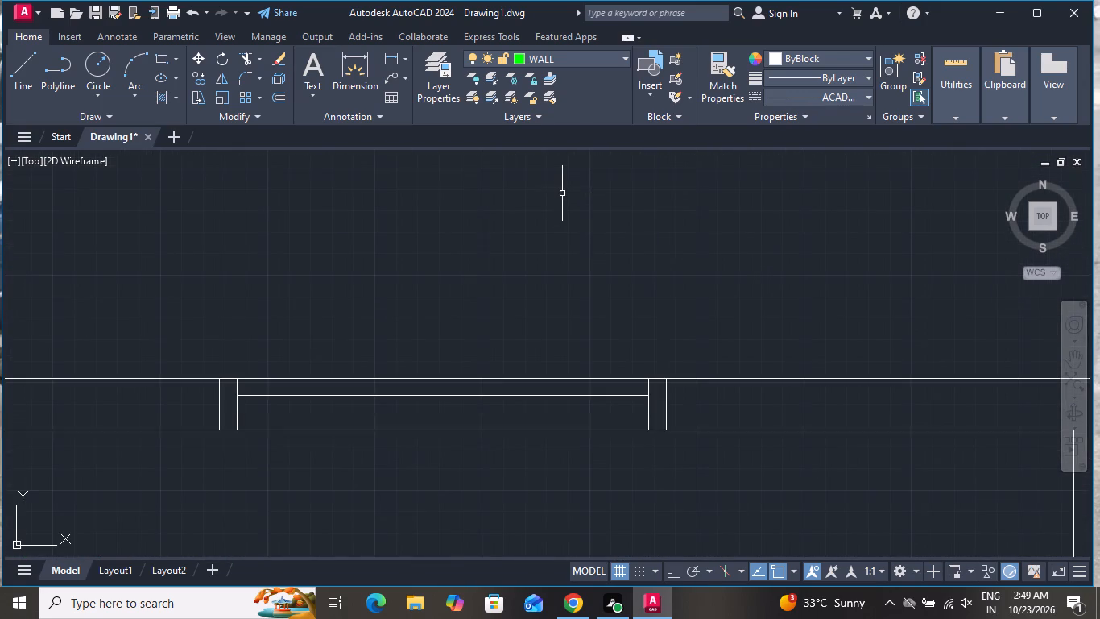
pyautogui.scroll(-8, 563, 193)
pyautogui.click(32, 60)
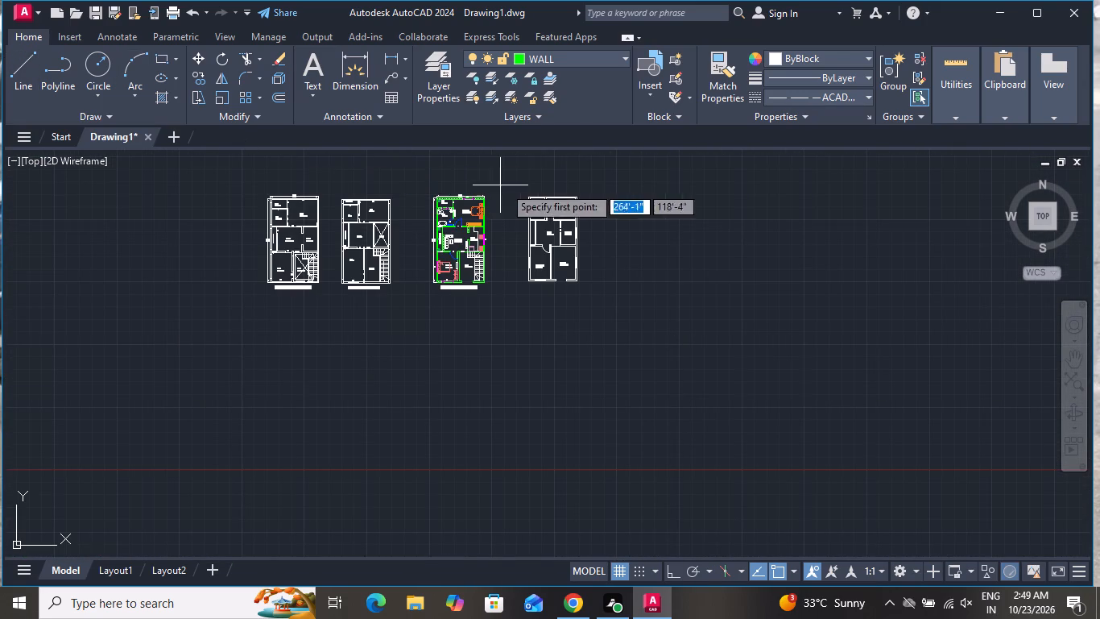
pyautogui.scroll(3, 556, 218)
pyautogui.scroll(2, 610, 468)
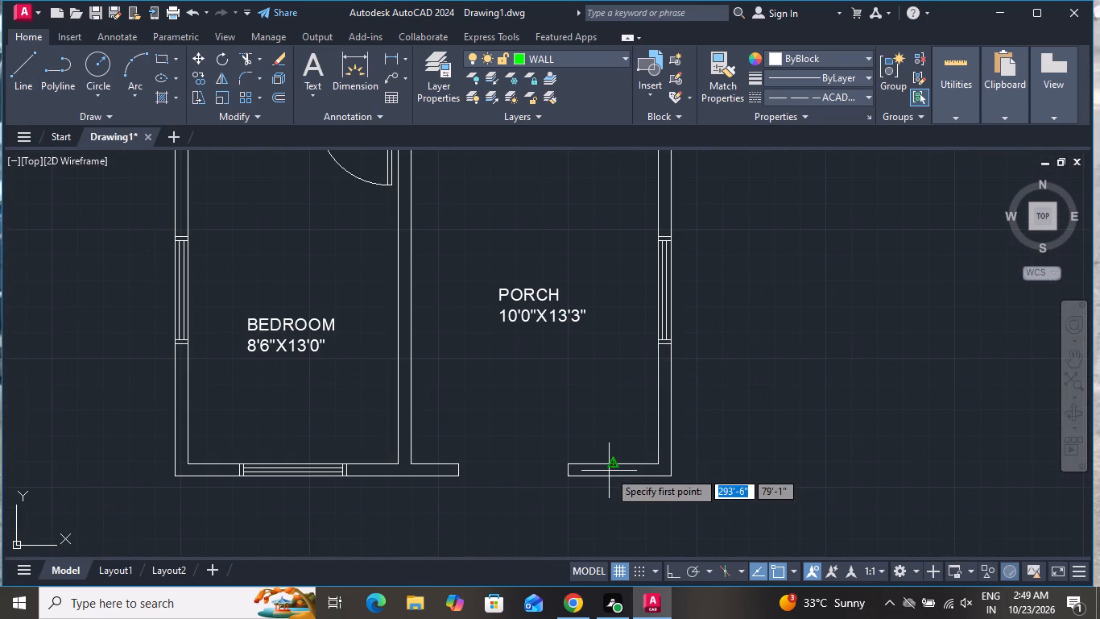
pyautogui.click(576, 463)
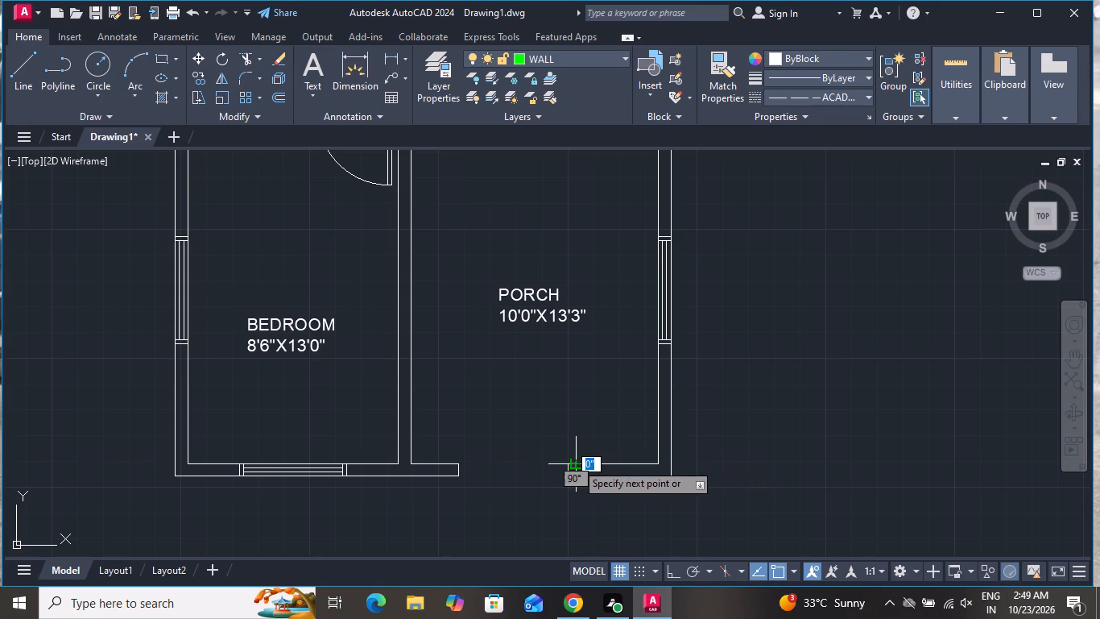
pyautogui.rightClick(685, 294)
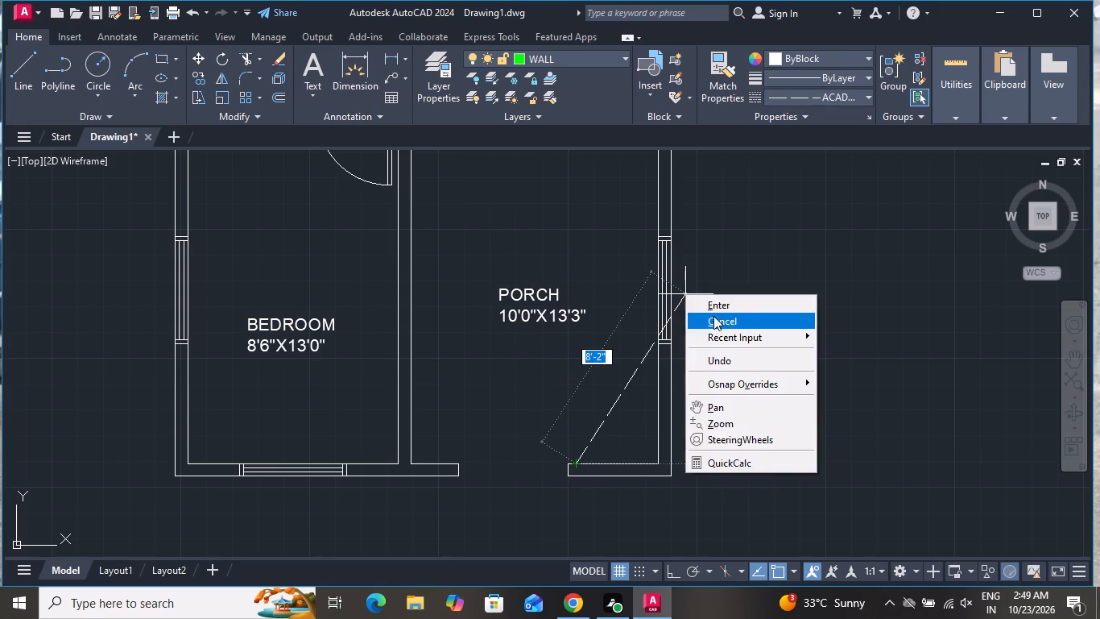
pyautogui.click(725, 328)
# Set the current linetype to ByLayer.
pyautogui.click(861, 97)
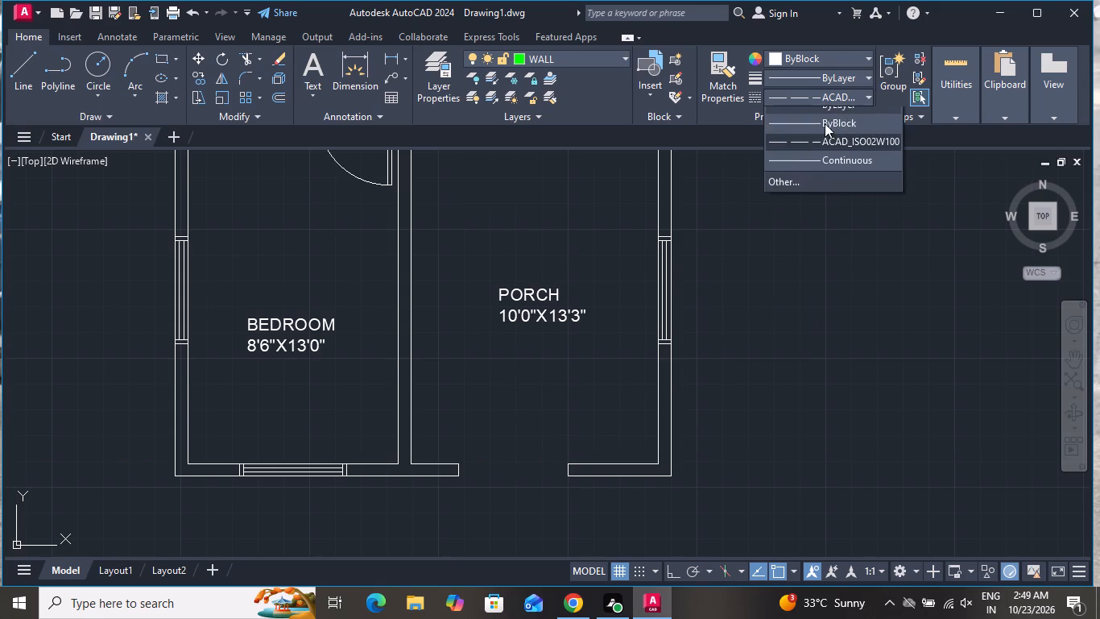
pyautogui.click(813, 114)
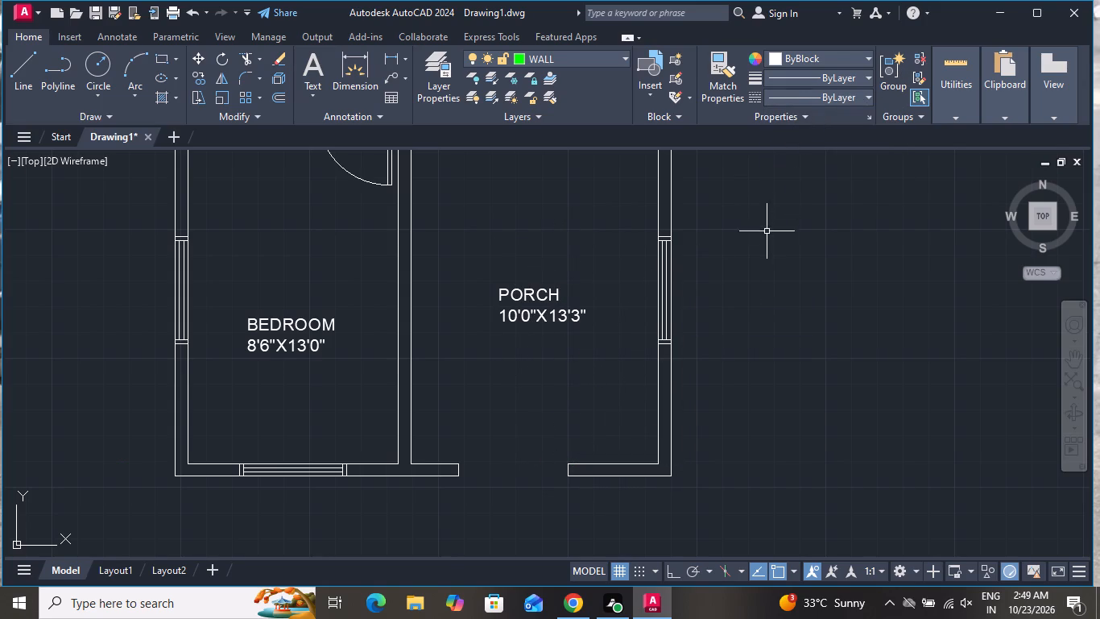
# With Ortho on, draw the stair outline from the porch's bottom wall beside the opening, straight up, and about 3'-4" towards the bedroom.
pyautogui.click(668, 571)
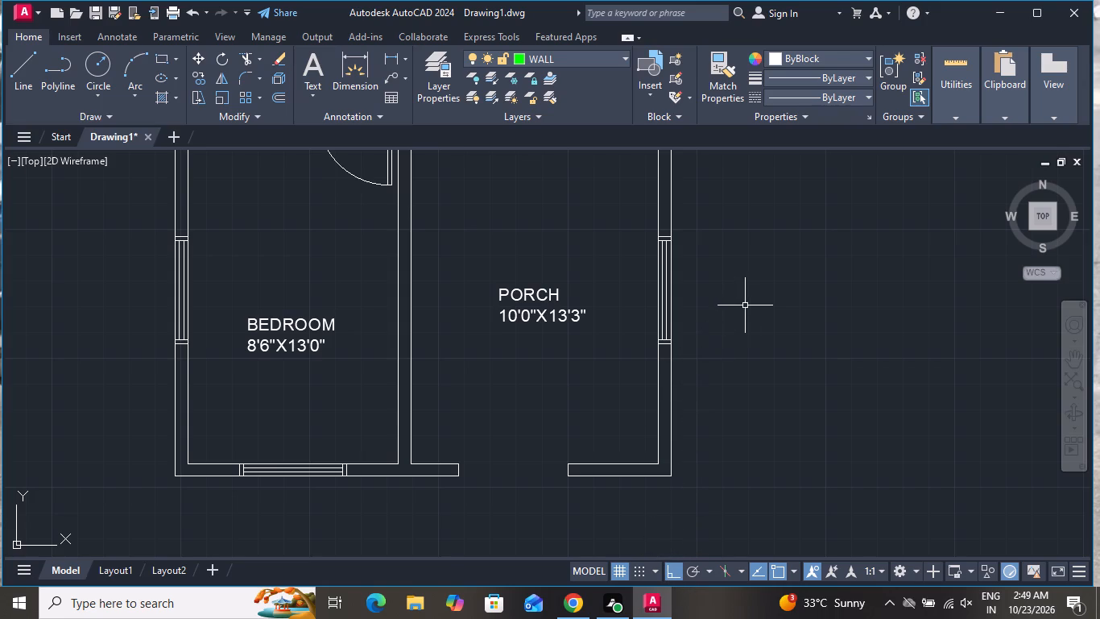
pyautogui.click(15, 68)
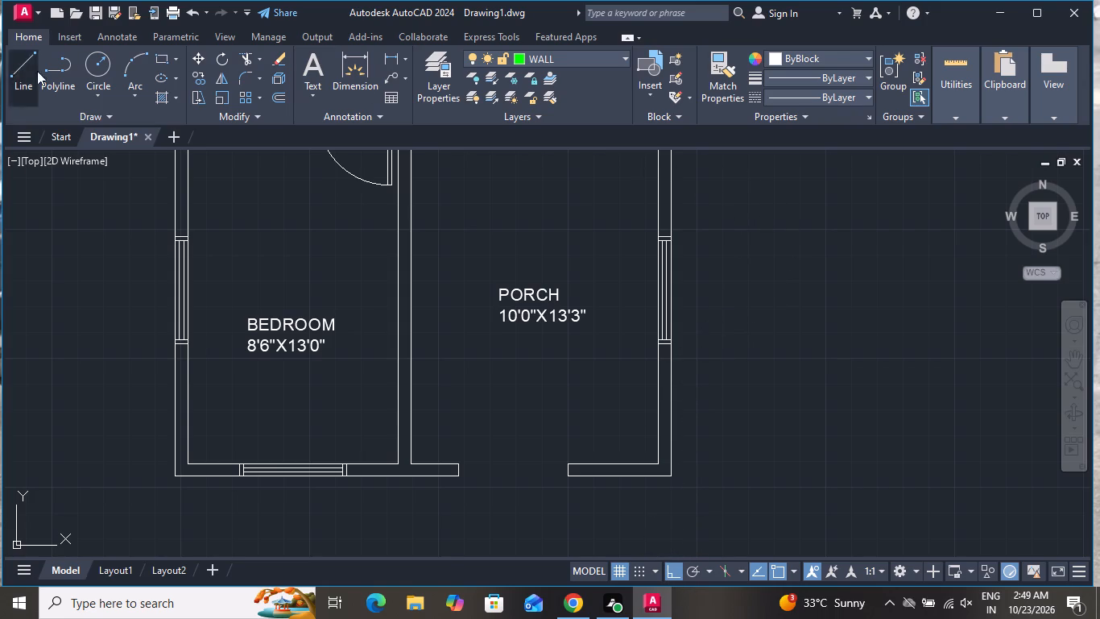
pyautogui.click(584, 463)
pyautogui.scroll(-1, 565, 213)
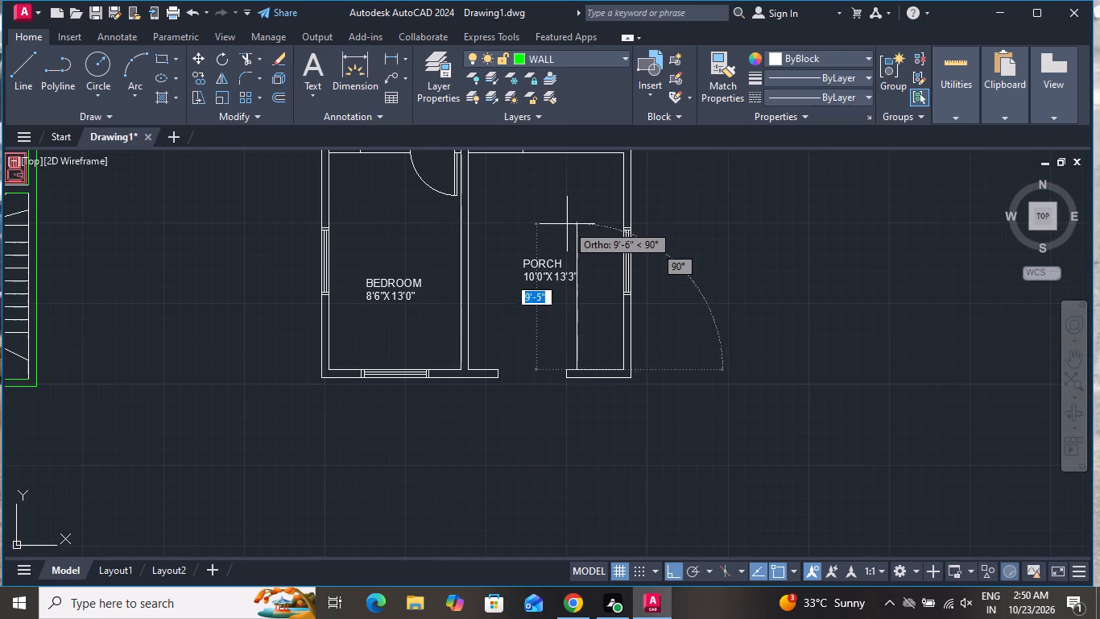
pyautogui.click(575, 189)
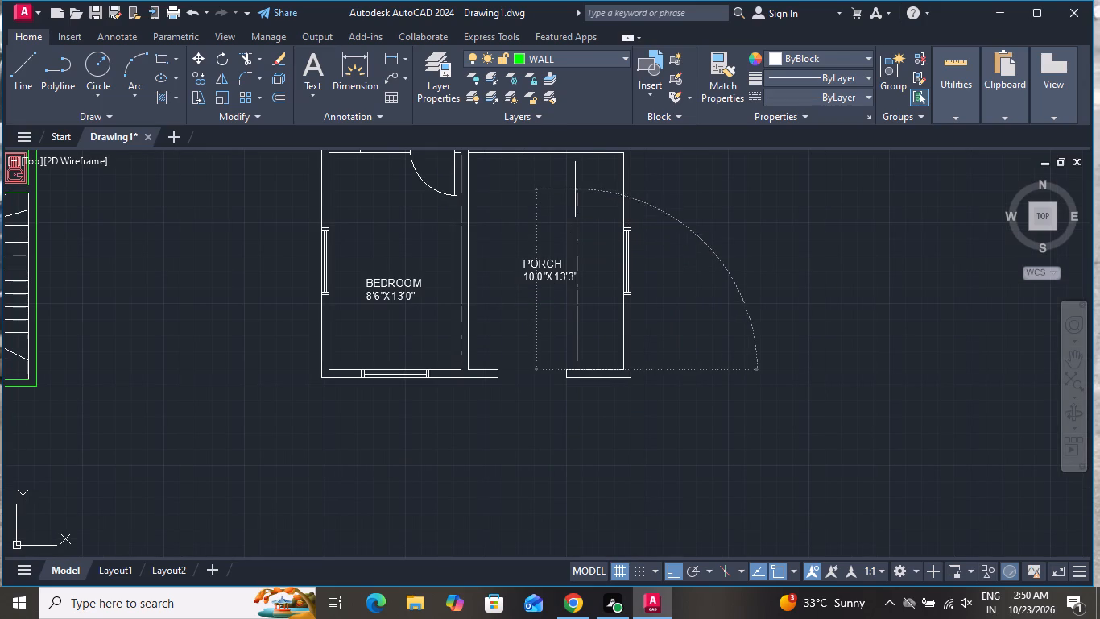
pyautogui.scroll(-1, 532, 210)
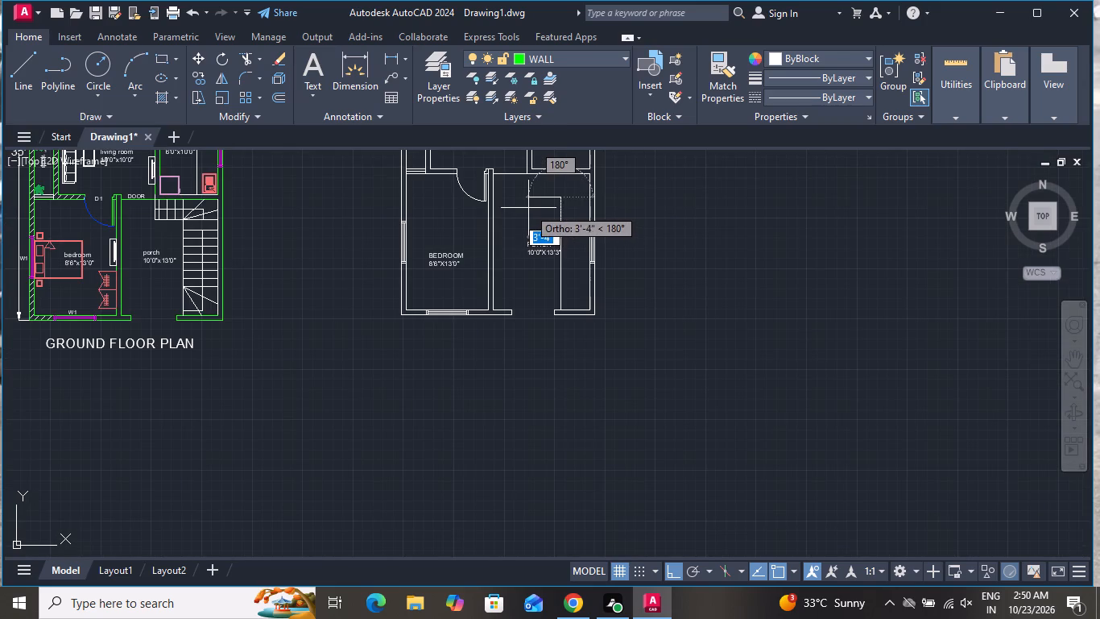
pyautogui.click(528, 208)
pyautogui.rightClick(528, 208)
pyautogui.click(552, 226)
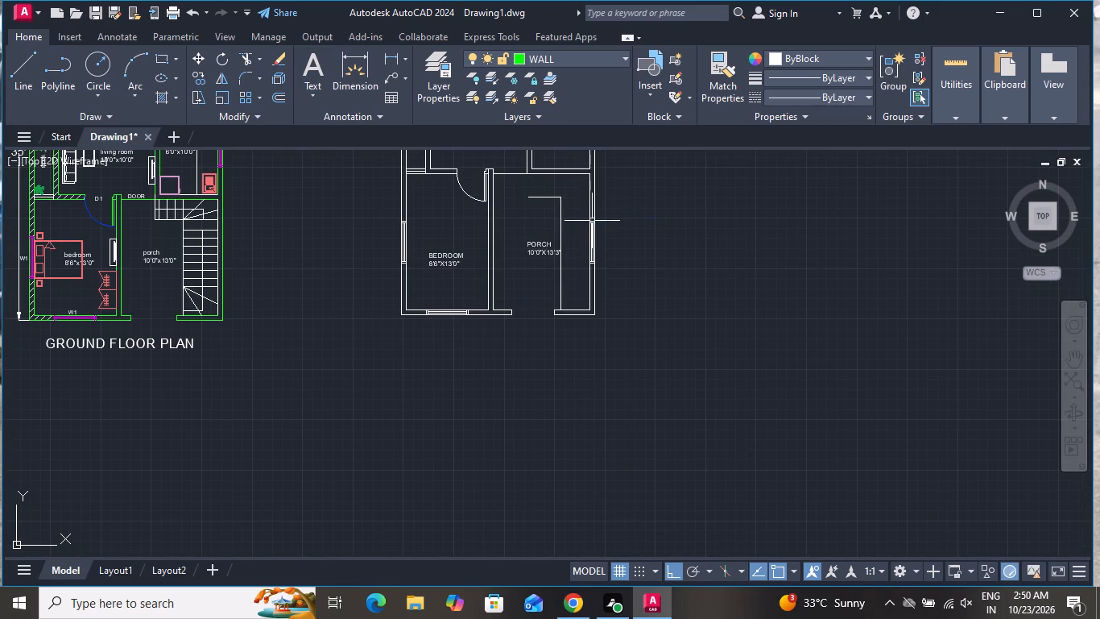
# Offset the inner line of the porch's bottom wall upward by 10" repeatedly to make the first four stair treads.
pyautogui.scroll(1, 606, 182)
pyautogui.write('O')
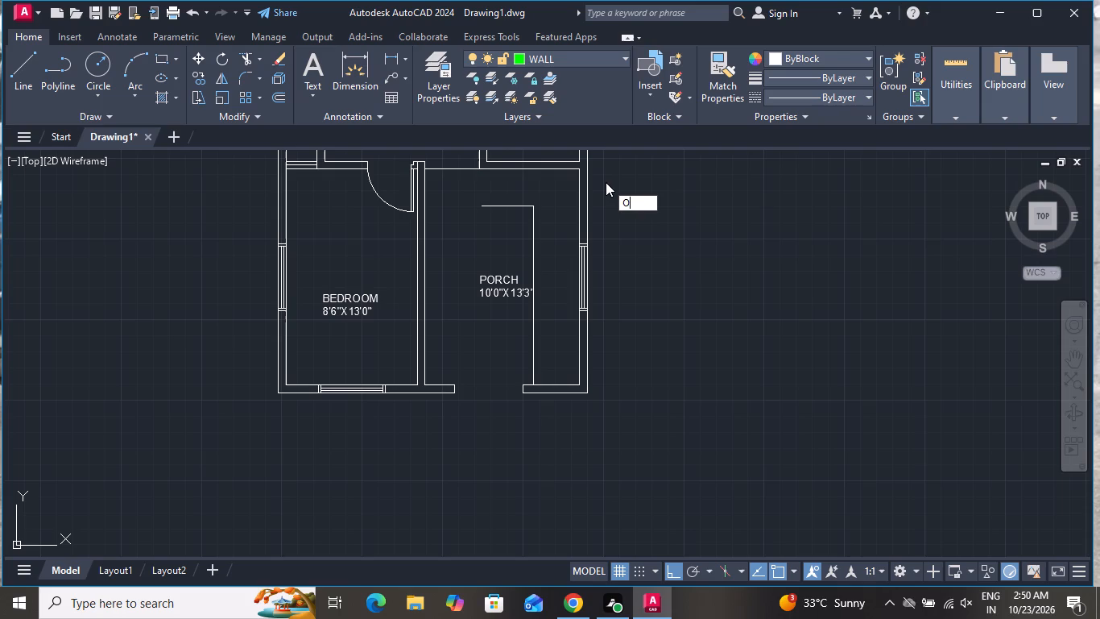
pyautogui.press('space')
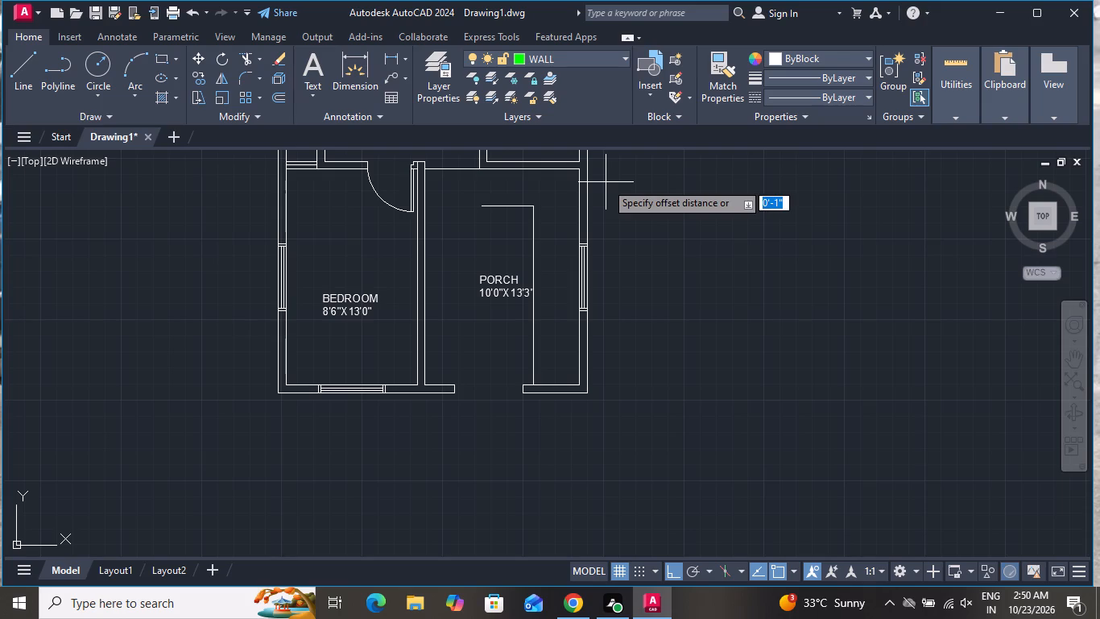
pyautogui.write('10')
pyautogui.hotkey('shift', '"')
pyautogui.press('Return')
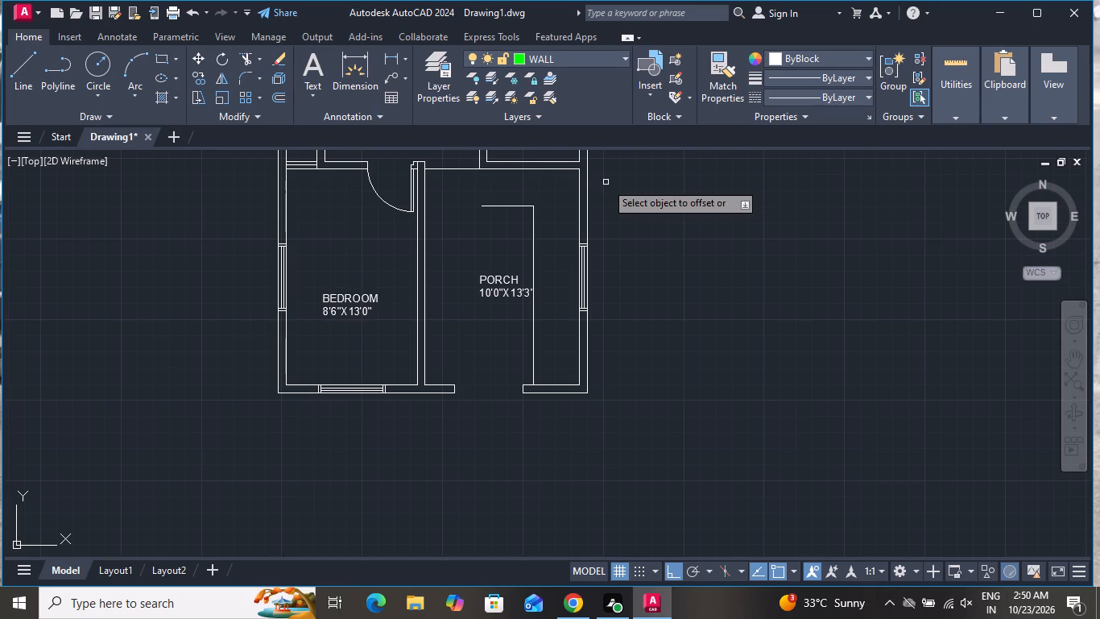
pyautogui.scroll(1, 571, 394)
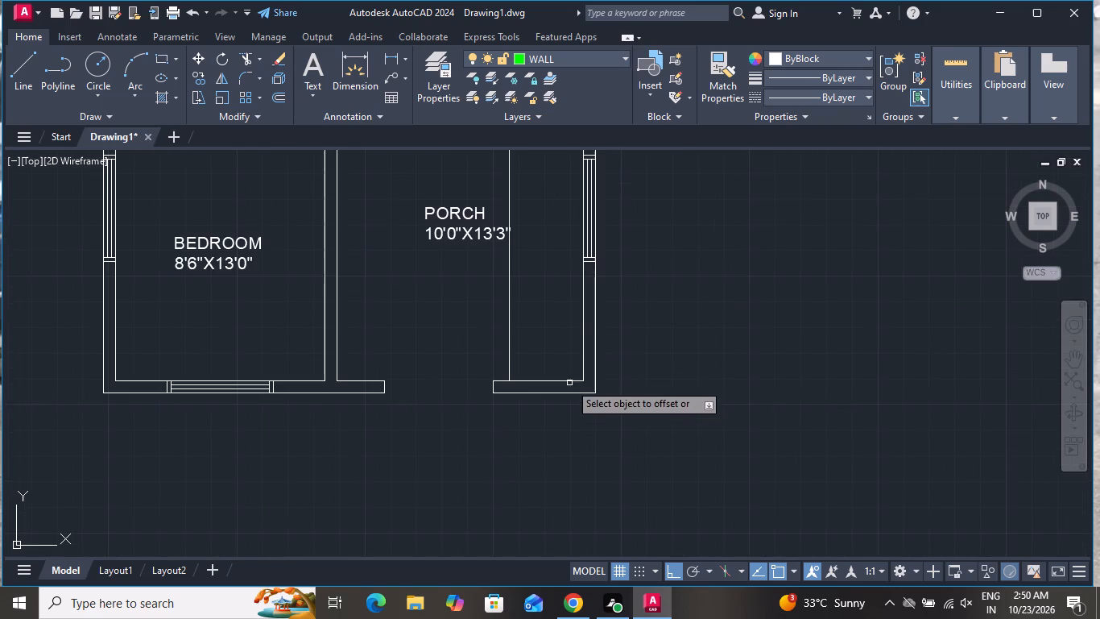
pyautogui.click(569, 382)
pyautogui.click(554, 357)
pyautogui.click(554, 362)
pyautogui.click(552, 343)
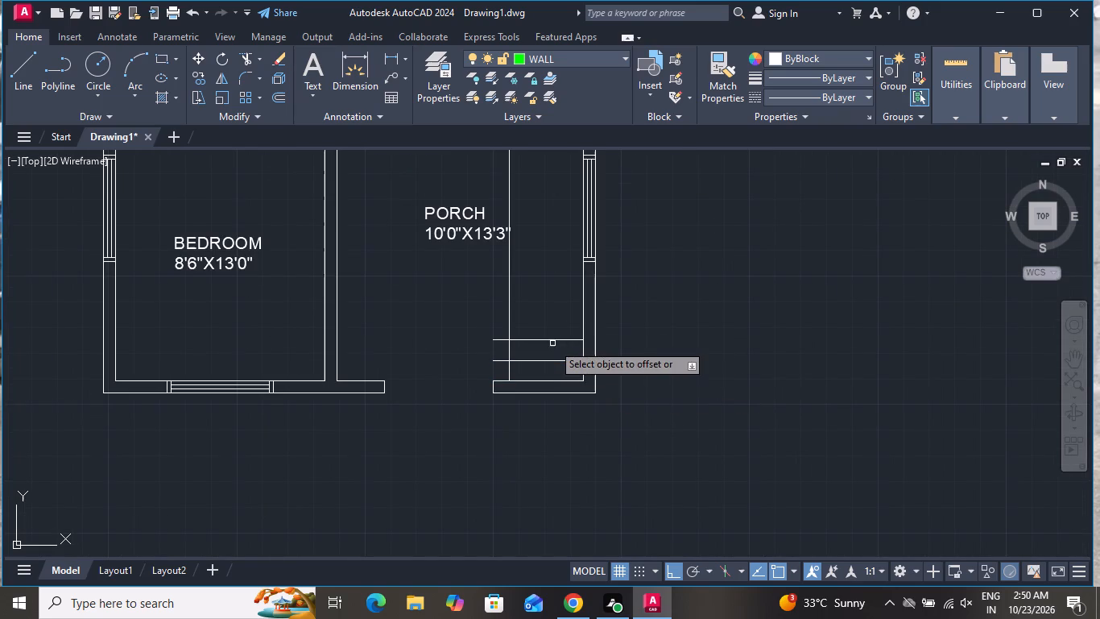
pyautogui.click(553, 340)
pyautogui.click(553, 320)
pyautogui.click(553, 321)
pyautogui.click(554, 302)
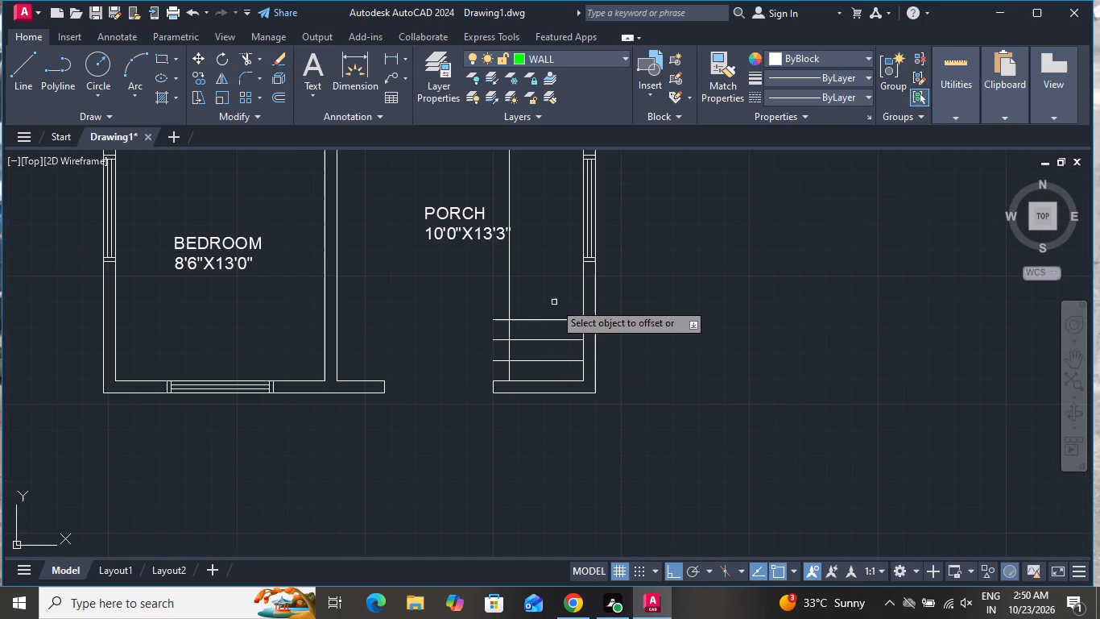
pyautogui.click(556, 319)
pyautogui.click(557, 305)
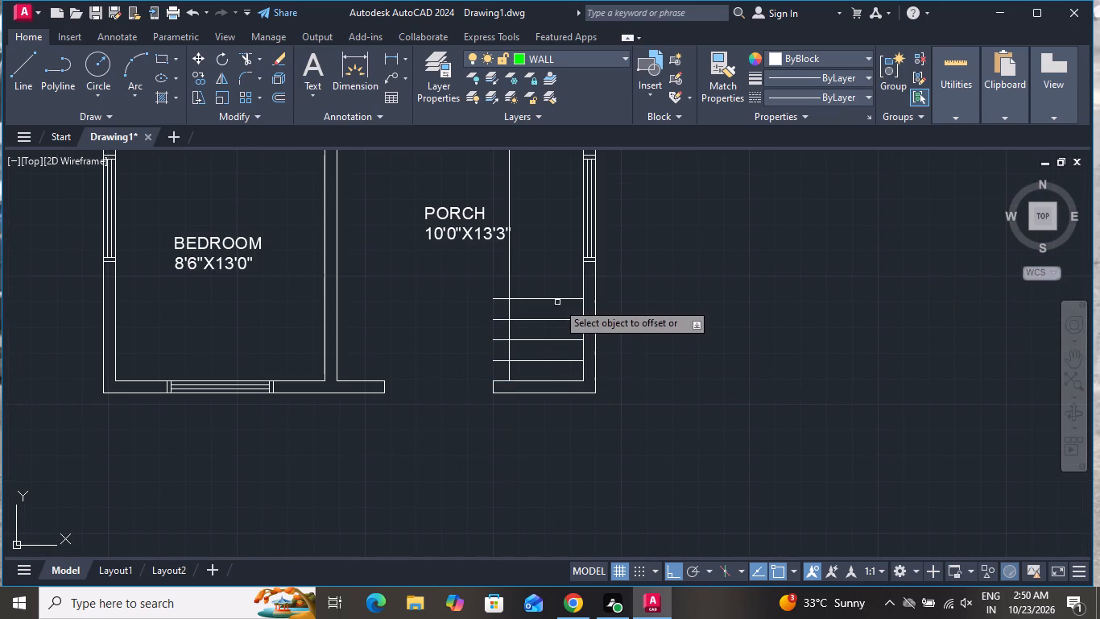
# Continue the 10" offsets upward from the topmost tread line to add six more stair treads.
pyautogui.click(559, 299)
pyautogui.click(559, 280)
pyautogui.click(560, 279)
pyautogui.click(562, 259)
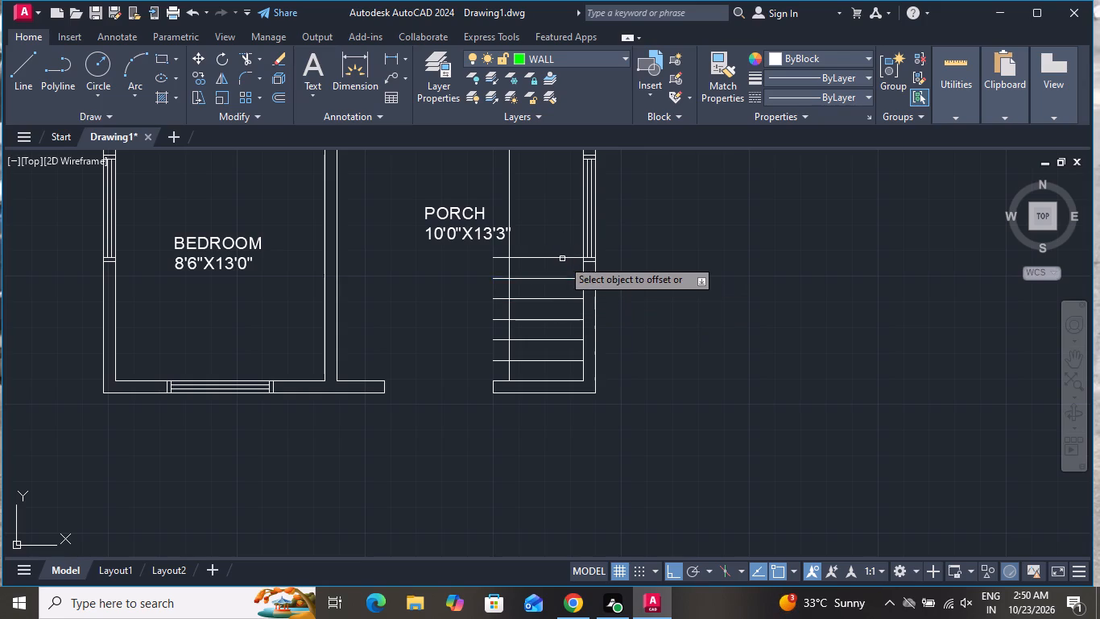
pyautogui.click(562, 257)
pyautogui.click(564, 232)
pyautogui.click(564, 238)
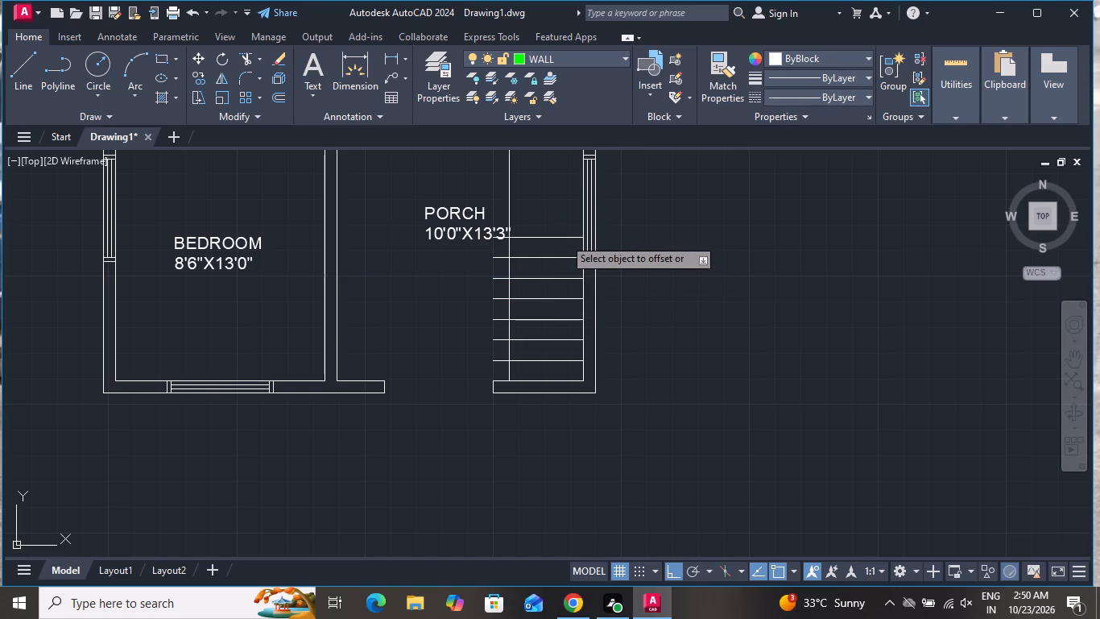
pyautogui.click(562, 211)
pyautogui.click(562, 216)
pyautogui.click(562, 193)
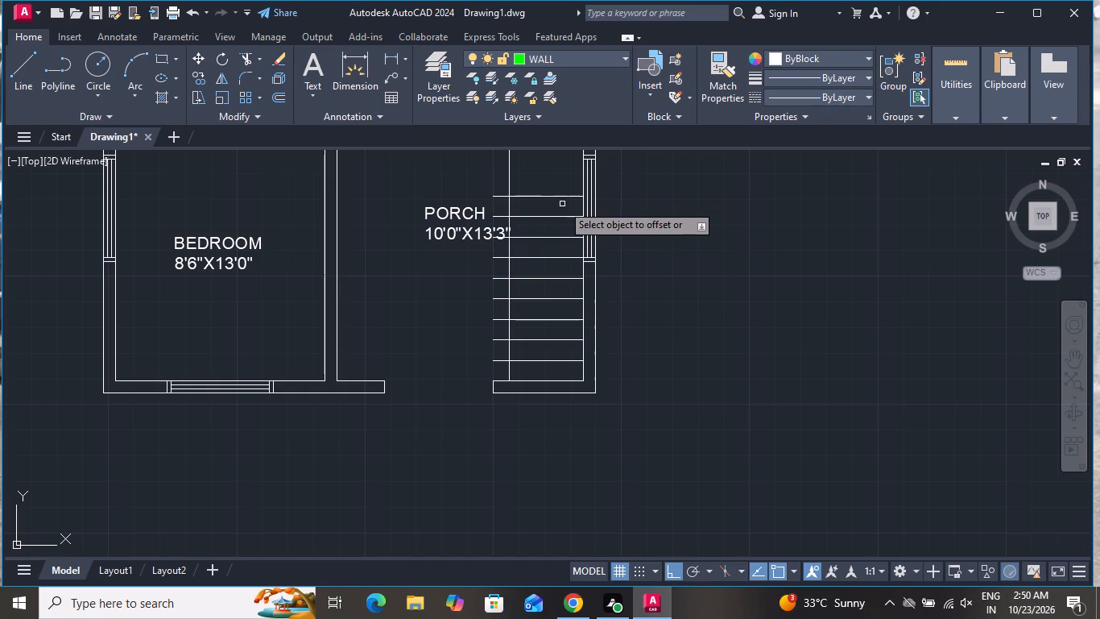
pyautogui.click(564, 193)
pyautogui.click(562, 192)
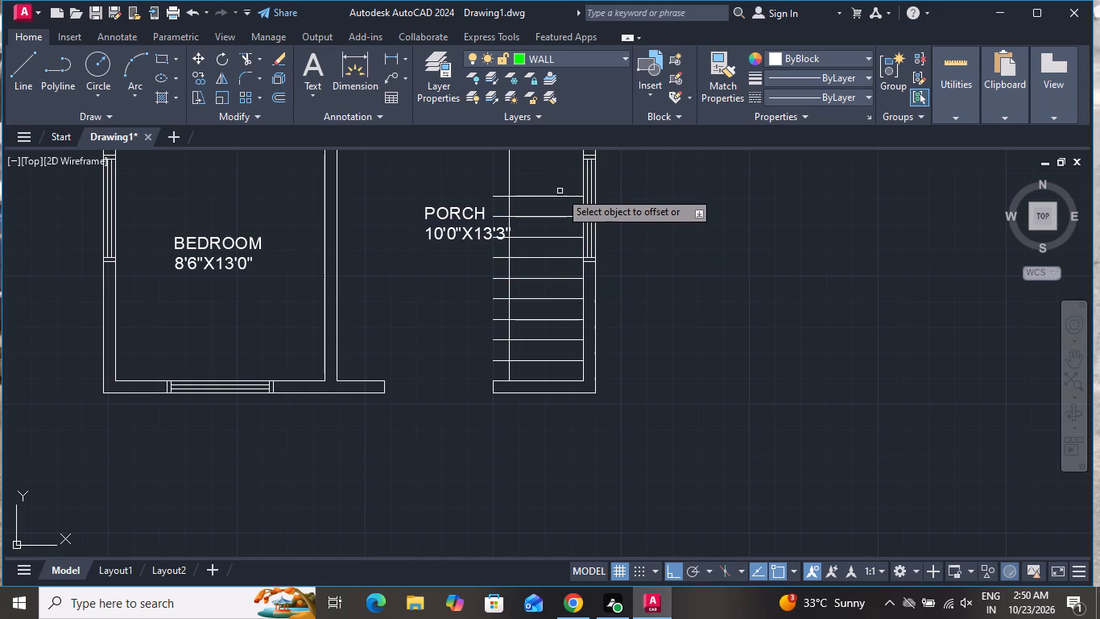
pyautogui.click(560, 195)
pyautogui.click(560, 181)
# Add four more treads by 10" offsets, reaching the level of the stair outline's horizontal line, and end the Offset command.
pyautogui.scroll(-3, 564, 278)
pyautogui.scroll(1, 560, 217)
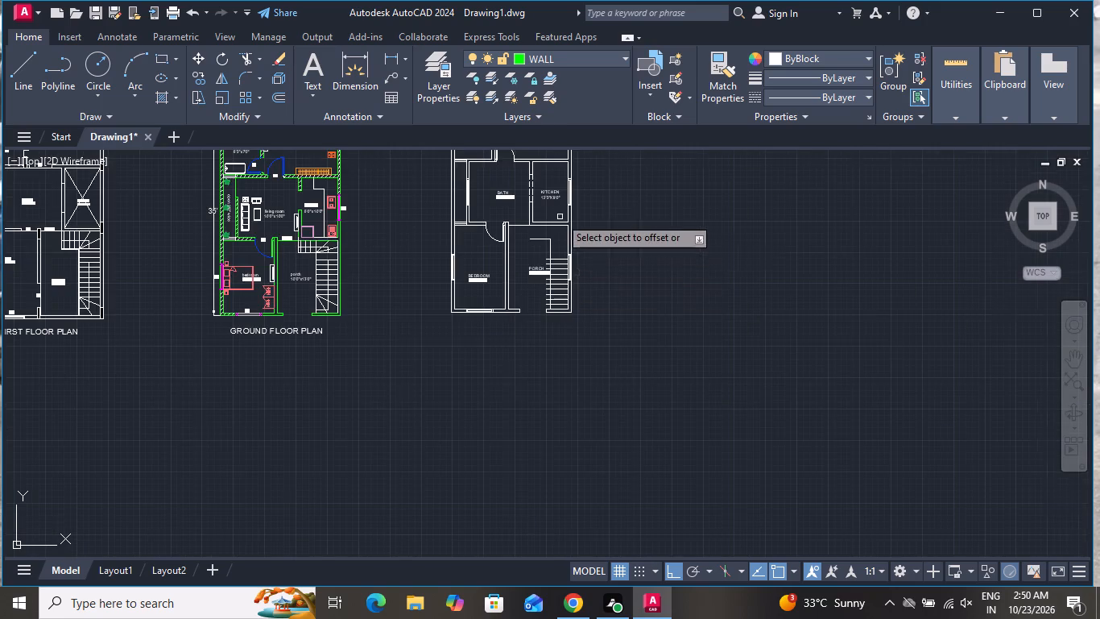
pyautogui.scroll(1, 560, 217)
pyautogui.click(565, 322)
pyautogui.click(559, 297)
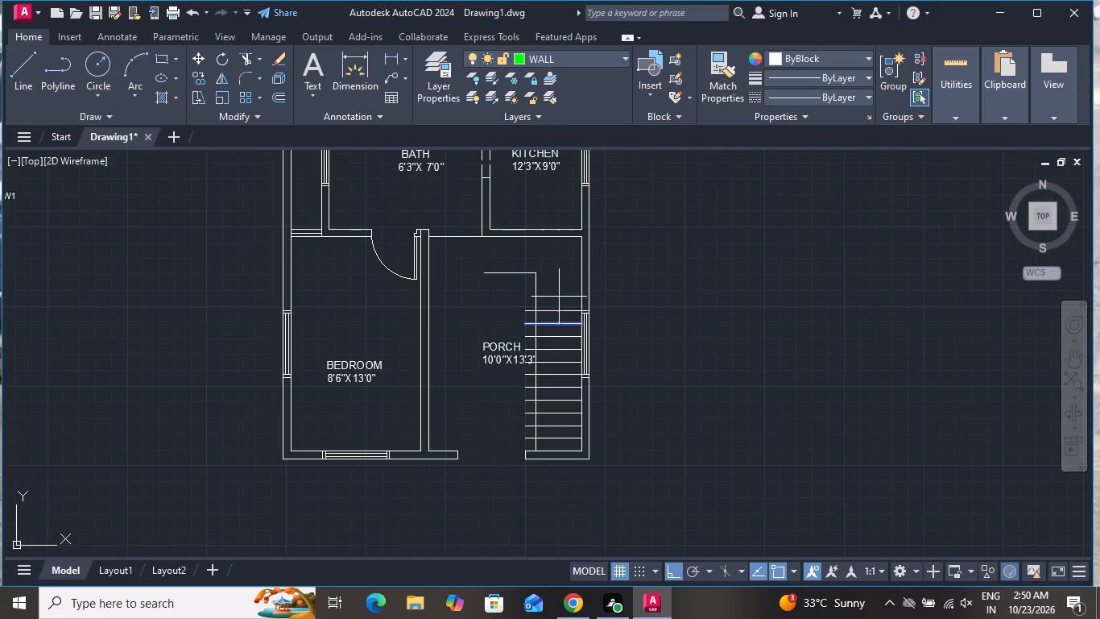
pyautogui.scroll(3, 557, 314)
pyautogui.click(558, 299)
pyautogui.click(552, 268)
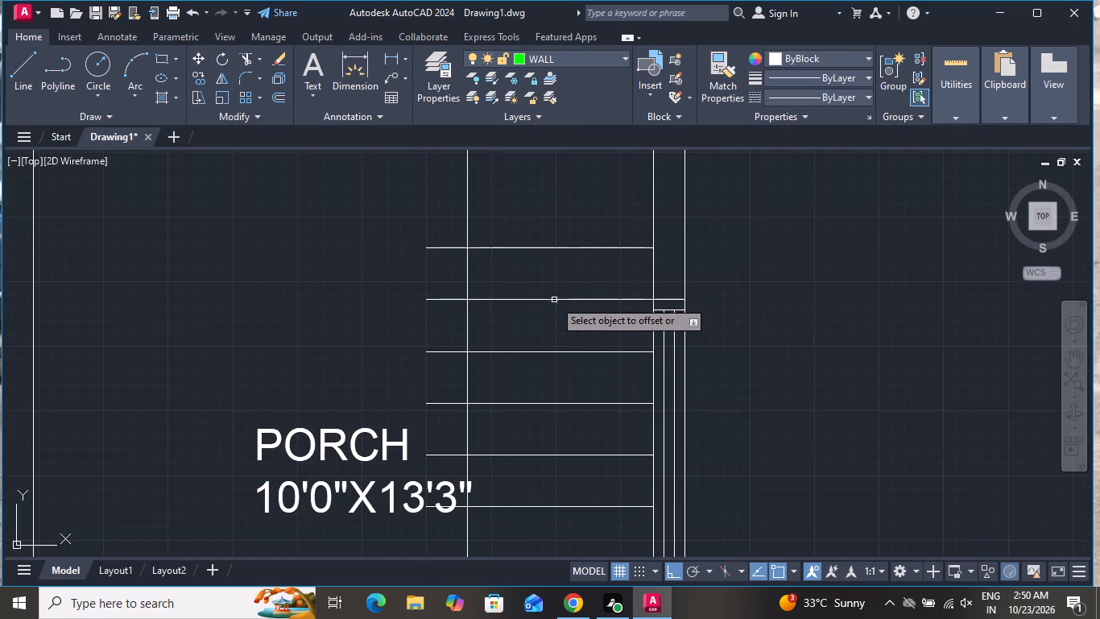
pyautogui.scroll(-2, 555, 308)
pyautogui.click(561, 285)
pyautogui.click(558, 270)
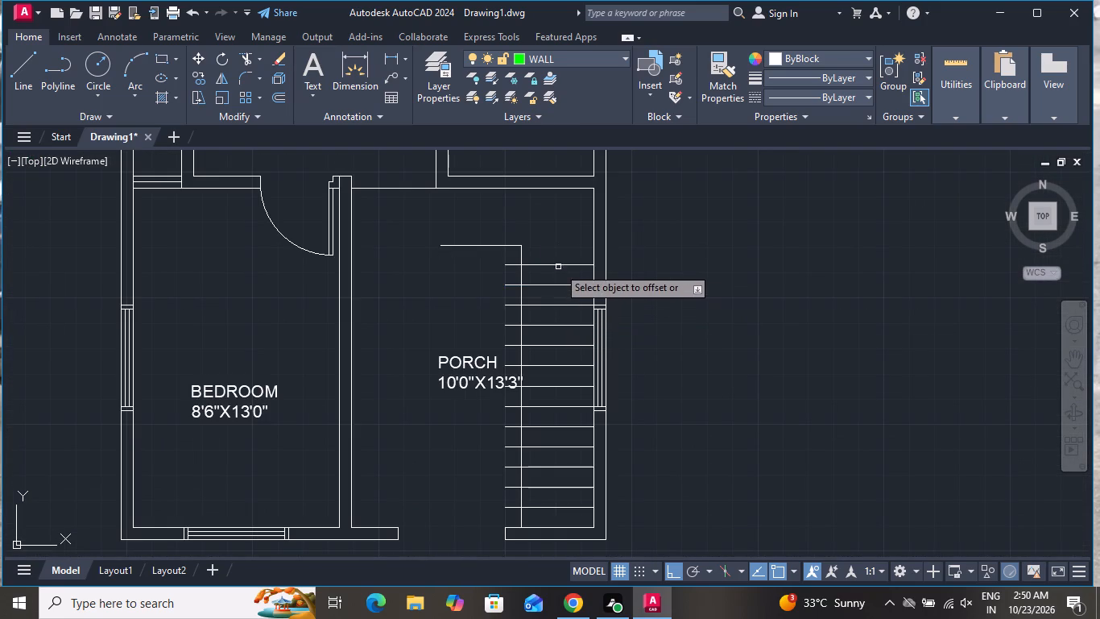
pyautogui.click(558, 264)
pyautogui.click(556, 247)
pyautogui.rightClick(556, 259)
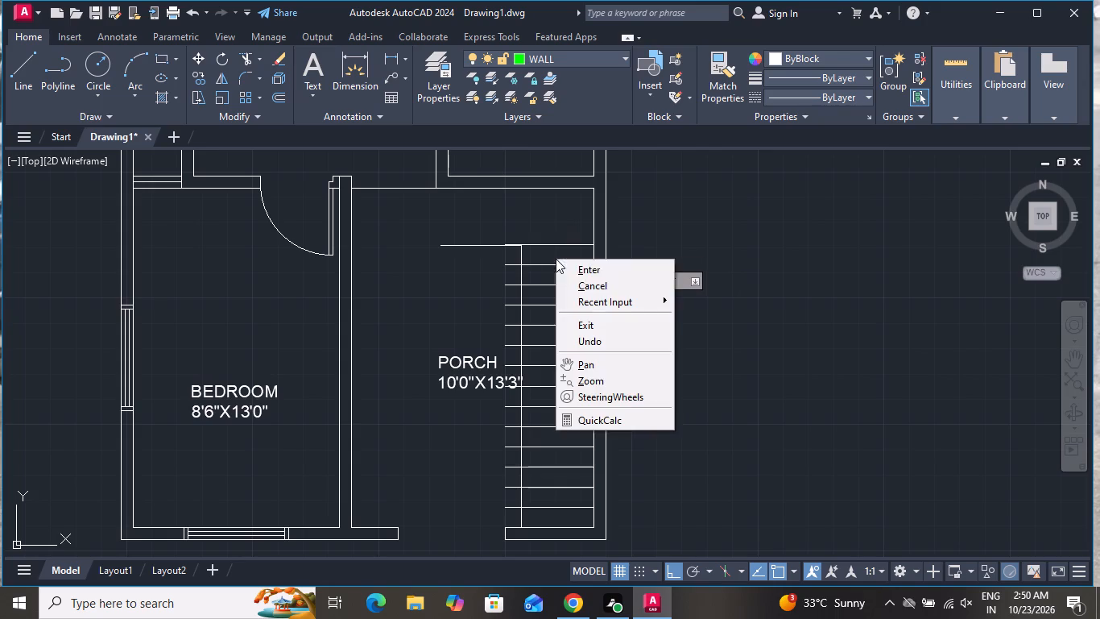
pyautogui.click(577, 278)
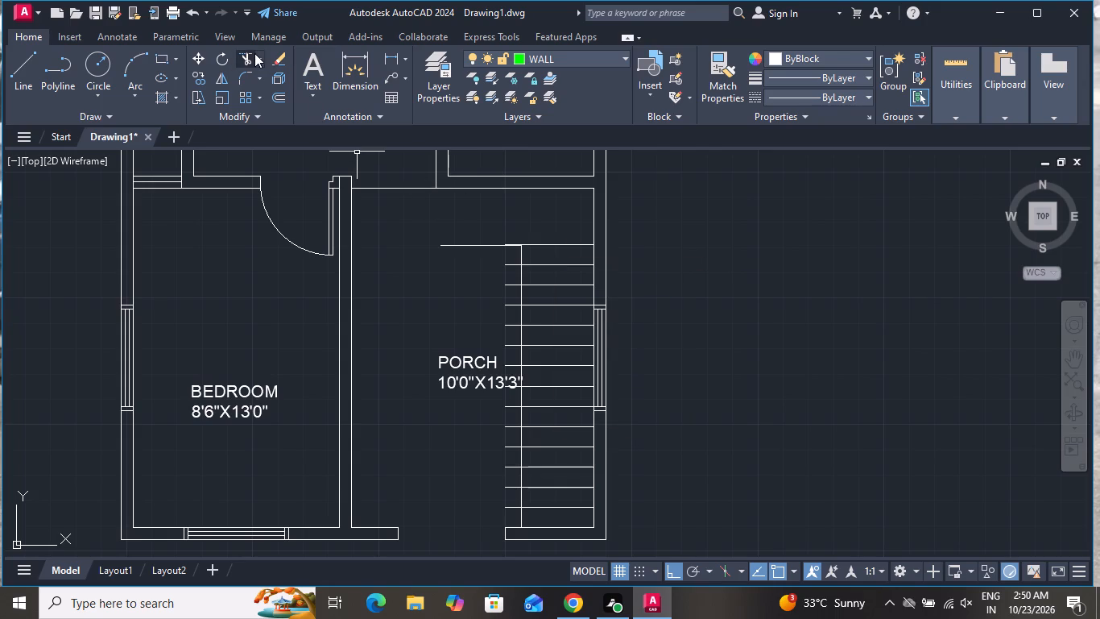
# Trim the upper tread lines where they extend past the vertical stair line into the porch, below the topmost tread.
pyautogui.click(254, 57)
pyautogui.scroll(3, 503, 245)
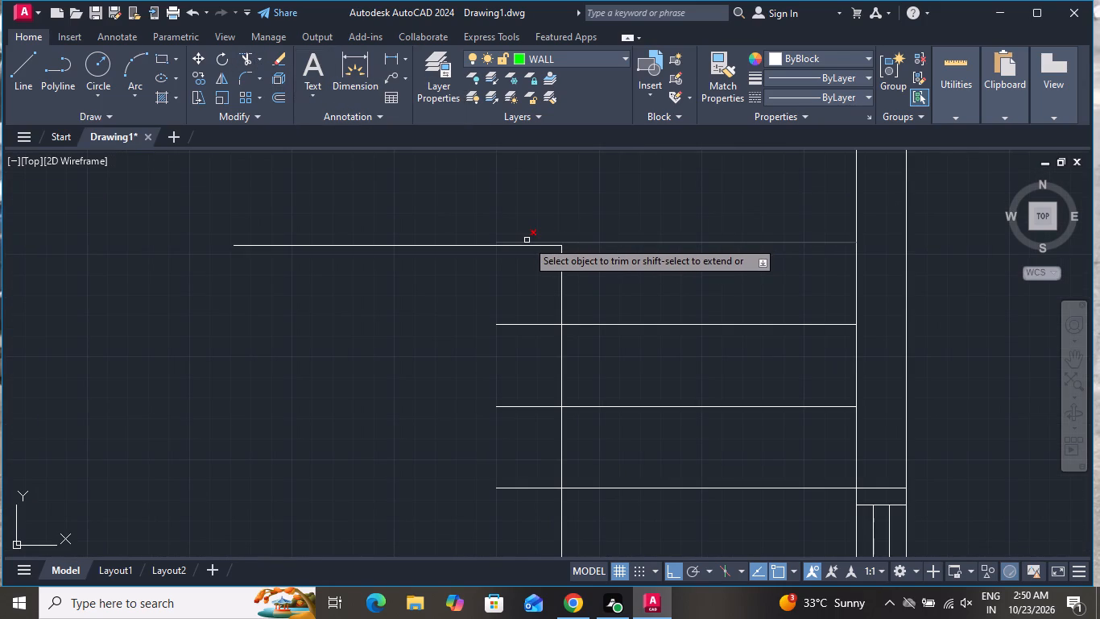
pyautogui.scroll(-2, 593, 255)
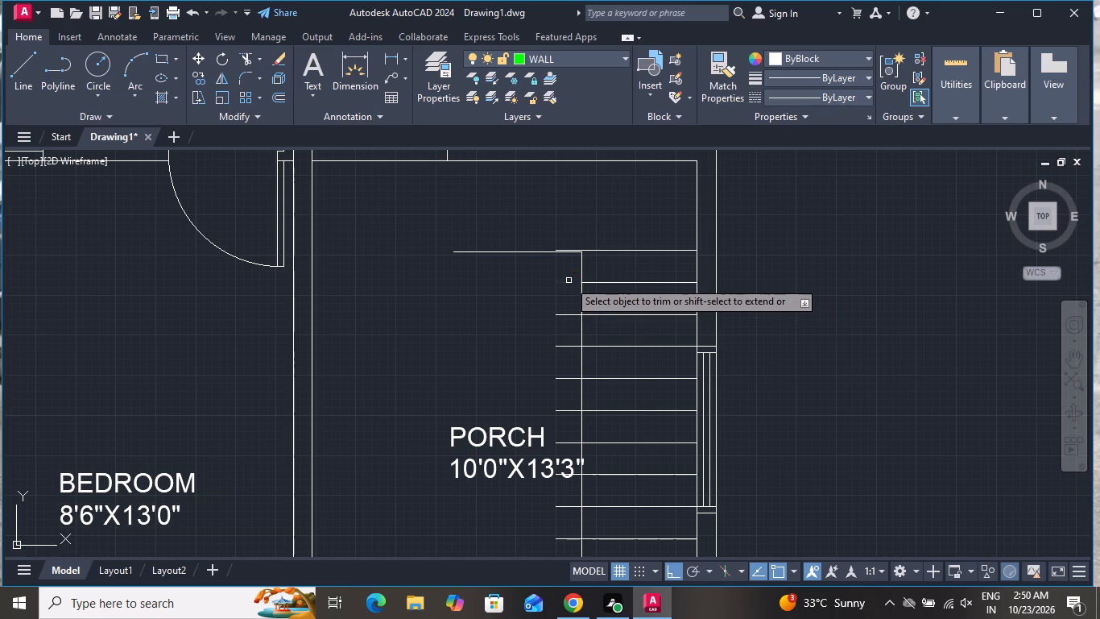
pyautogui.click(569, 280)
pyautogui.click(567, 307)
pyautogui.click(567, 332)
pyautogui.click(567, 354)
pyautogui.moveTo(571, 388); pyautogui.dragTo(573, 397)
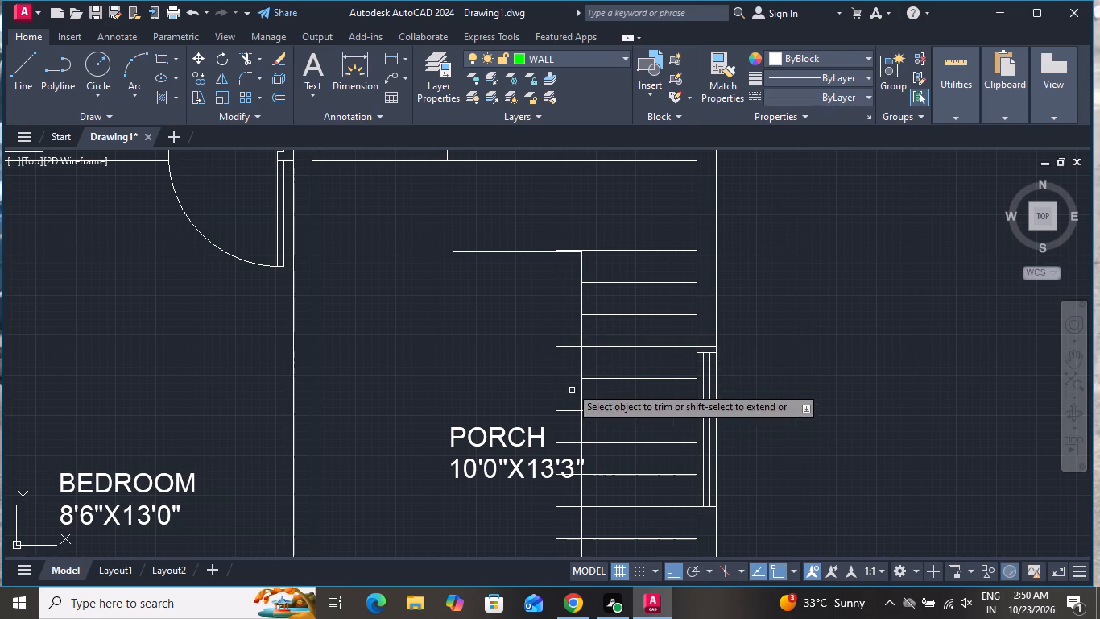
pyautogui.click(568, 374)
pyautogui.click(567, 297)
# Trim the remaining tread ends past the vertical stair line, from beside the PORCH label down to the bottom wall.
pyautogui.scroll(-3, 555, 303)
pyautogui.scroll(6, 556, 339)
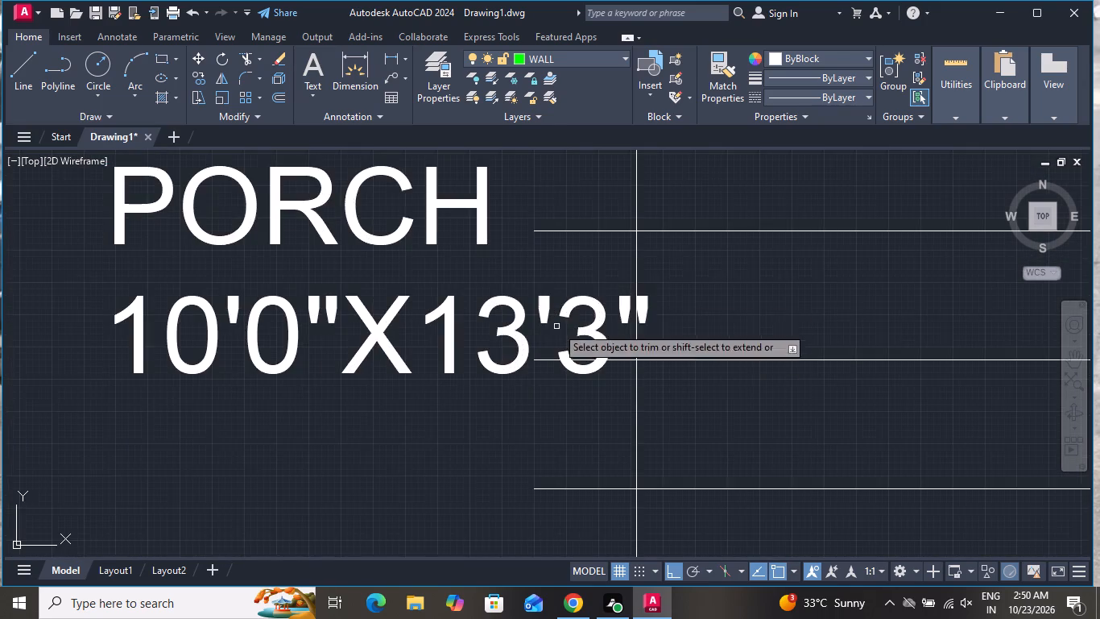
pyautogui.scroll(-2, 587, 260)
pyautogui.click(585, 181)
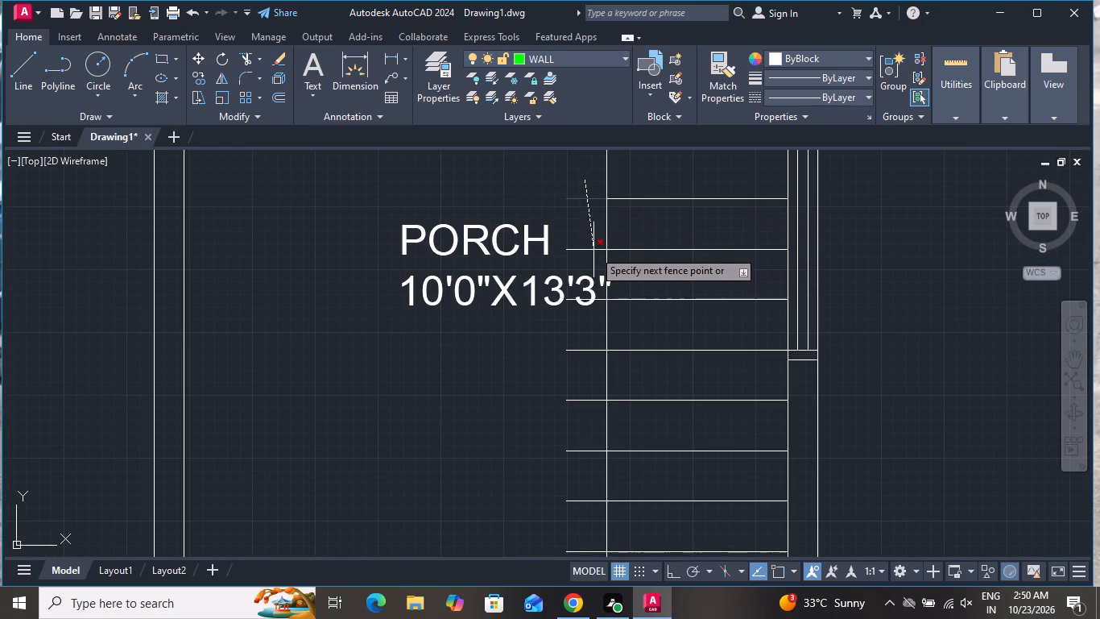
pyautogui.click(593, 256)
pyautogui.click(589, 324)
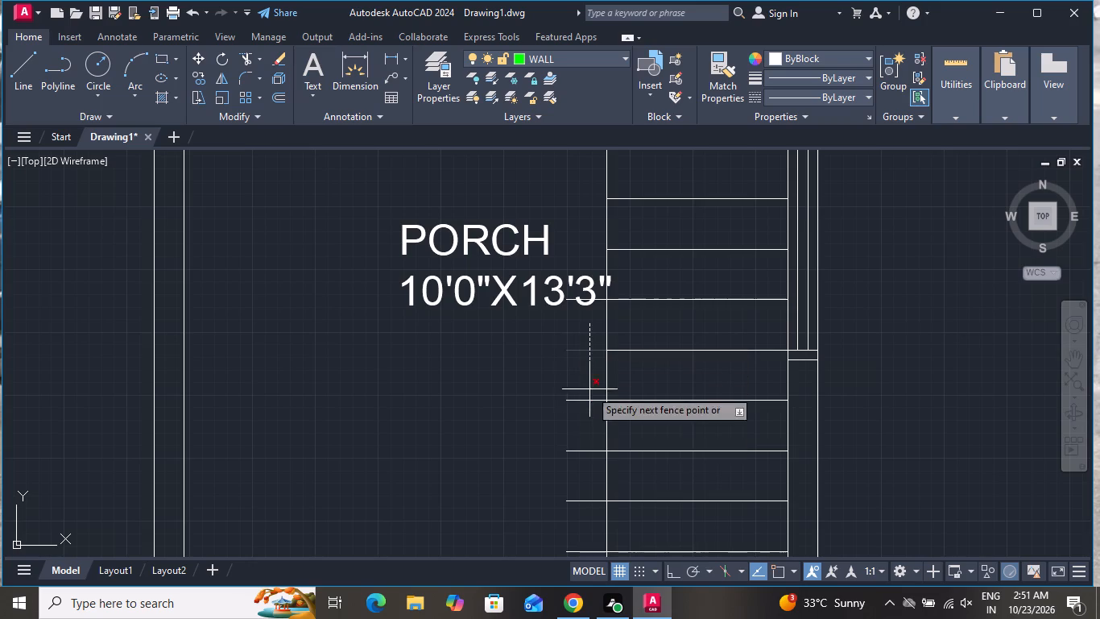
pyautogui.click(593, 517)
pyautogui.scroll(2, 600, 306)
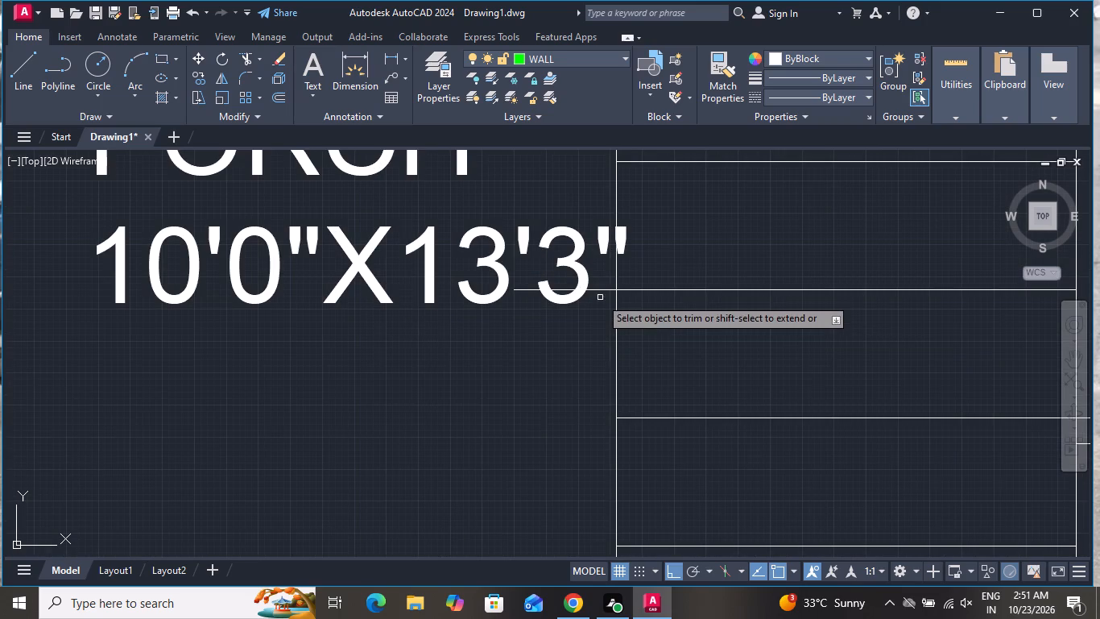
pyautogui.click(600, 288)
pyautogui.click(588, 318)
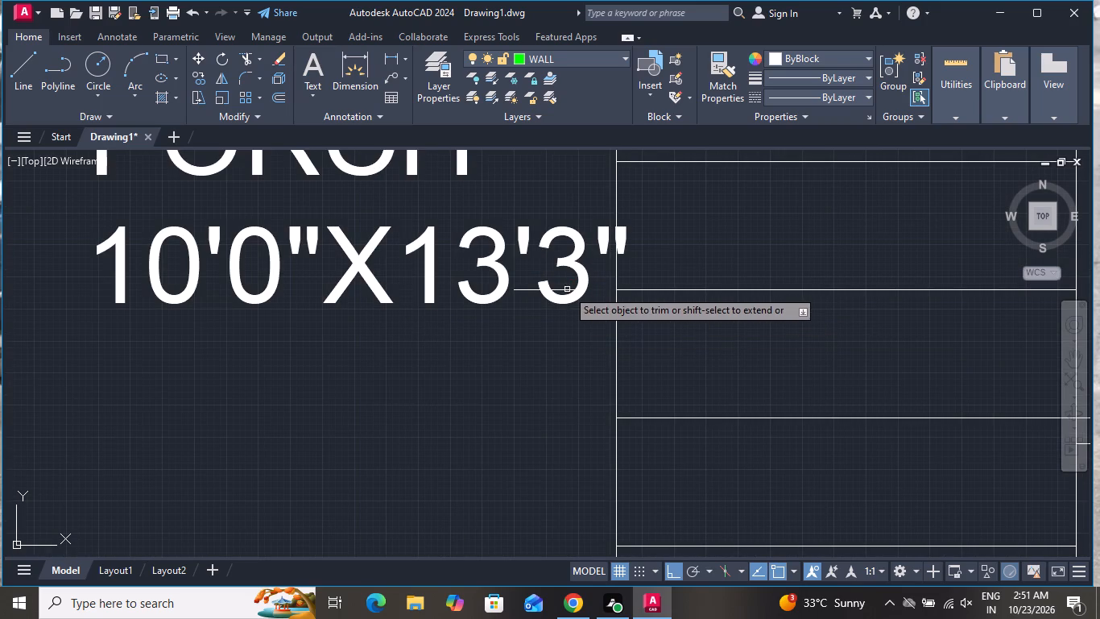
pyautogui.click(567, 289)
pyautogui.scroll(-4, 531, 373)
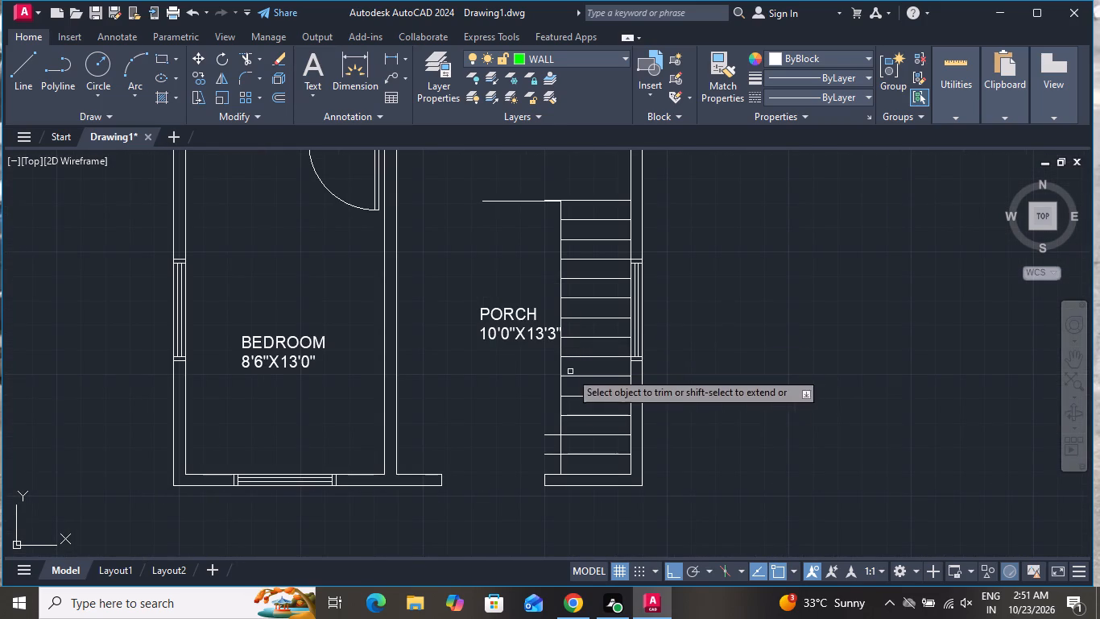
pyautogui.click(545, 418)
pyautogui.click(553, 457)
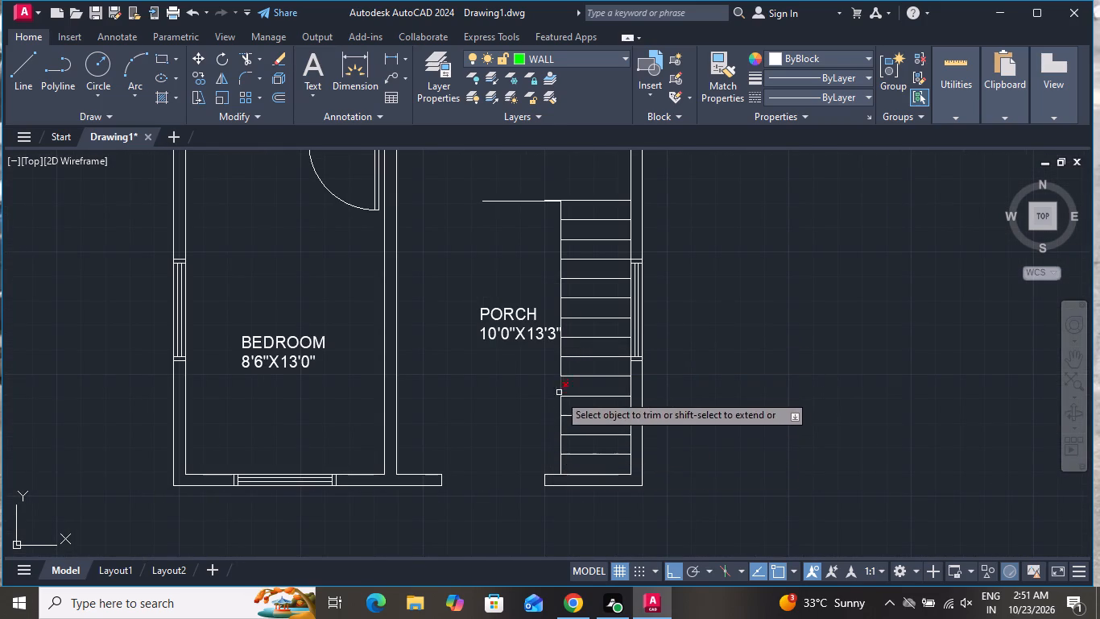
# End trimming and delete the surplus topmost tread line just above the stair outline's horizontal line.
pyautogui.scroll(-1, 552, 441)
pyautogui.scroll(5, 558, 288)
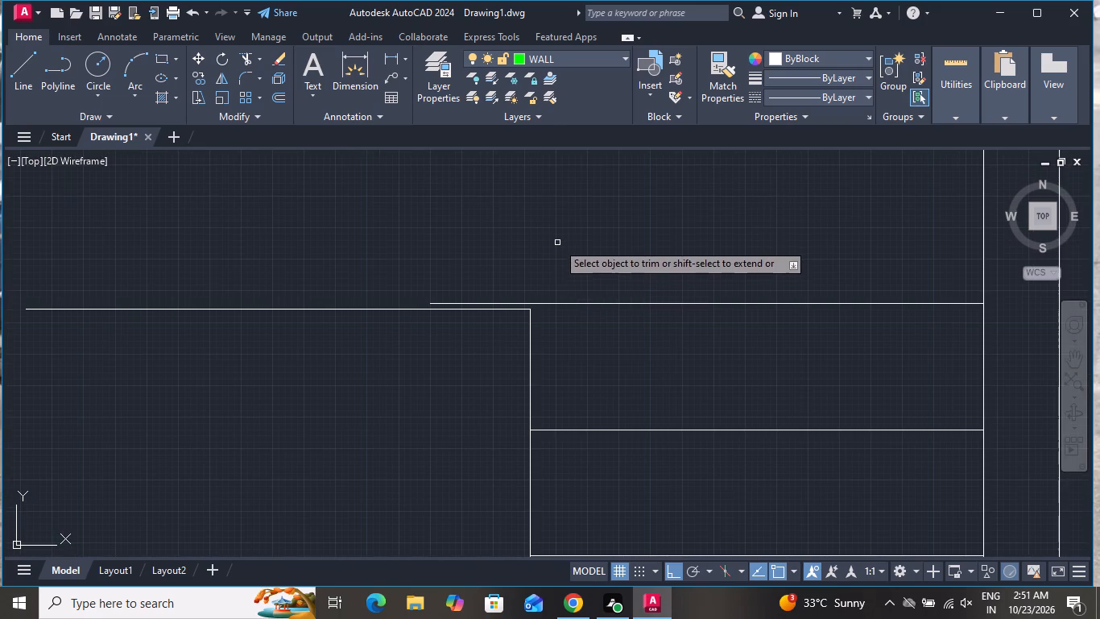
pyautogui.rightClick(557, 242)
pyautogui.click(574, 260)
pyautogui.click(599, 285)
pyautogui.click(600, 303)
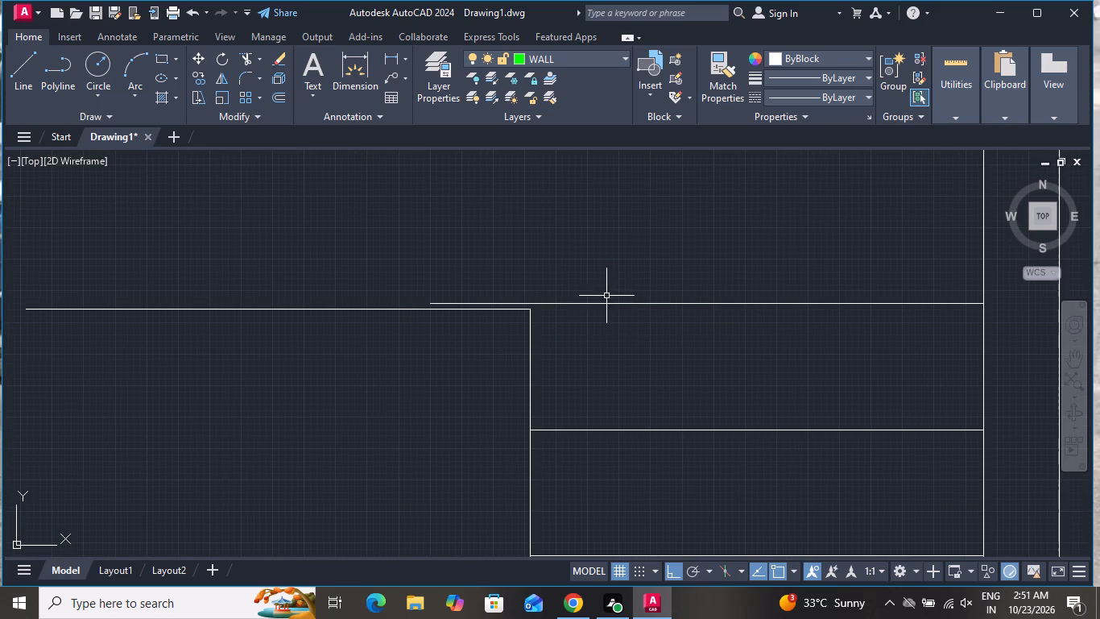
pyautogui.click(606, 296)
pyautogui.click(598, 306)
pyautogui.press('Delete')
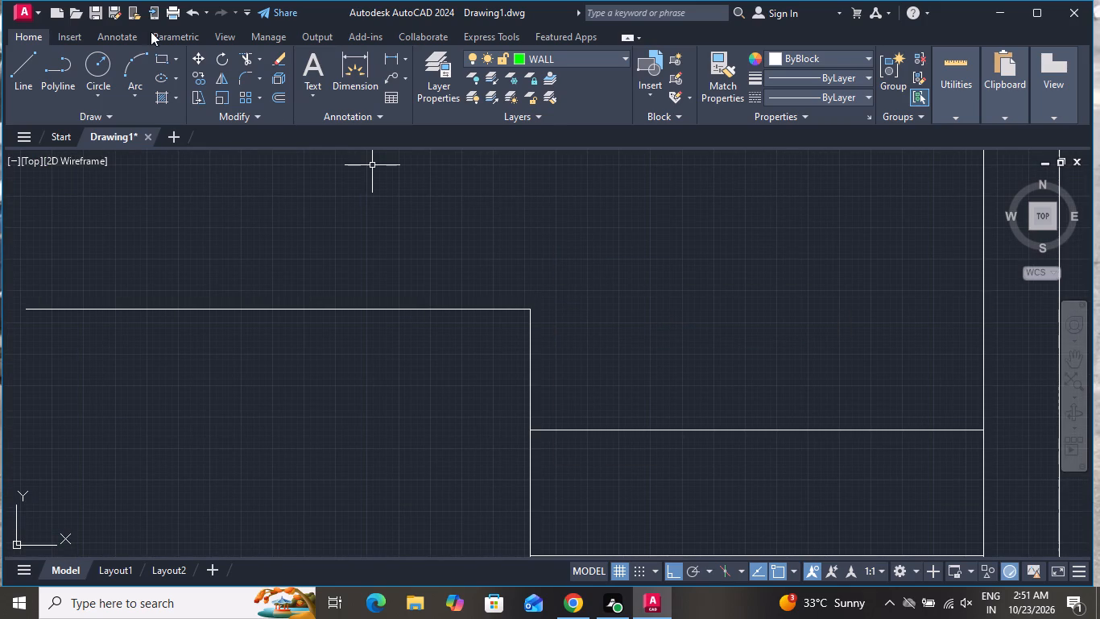
# Draw a horizontal line from the stair outline's upper corner to the inner face of the porch's outer wall.
pyautogui.click(21, 66)
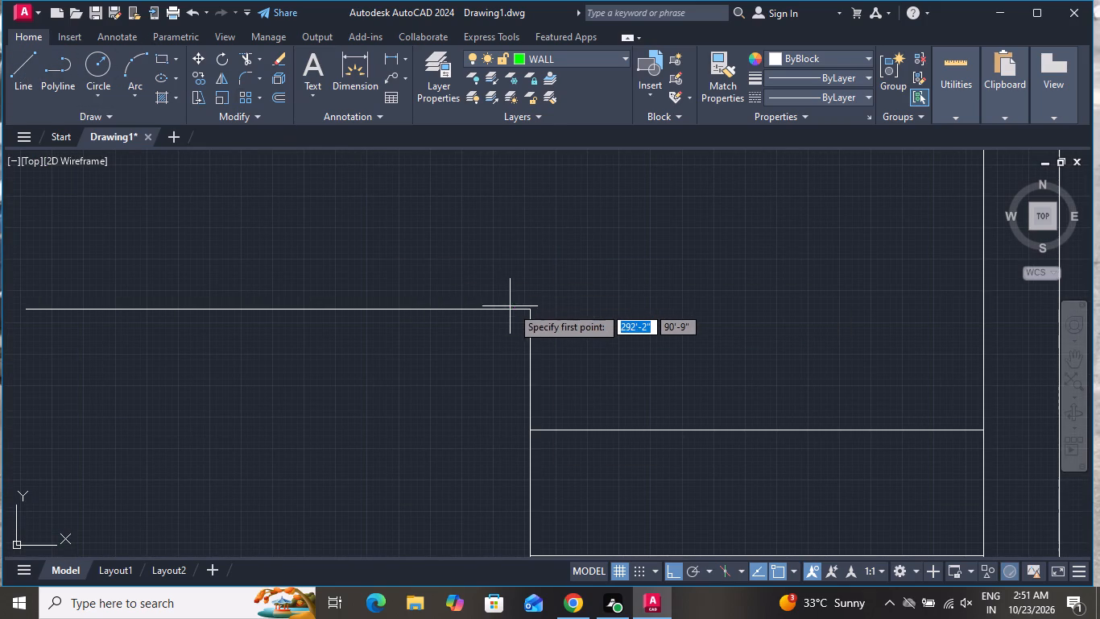
pyautogui.click(527, 308)
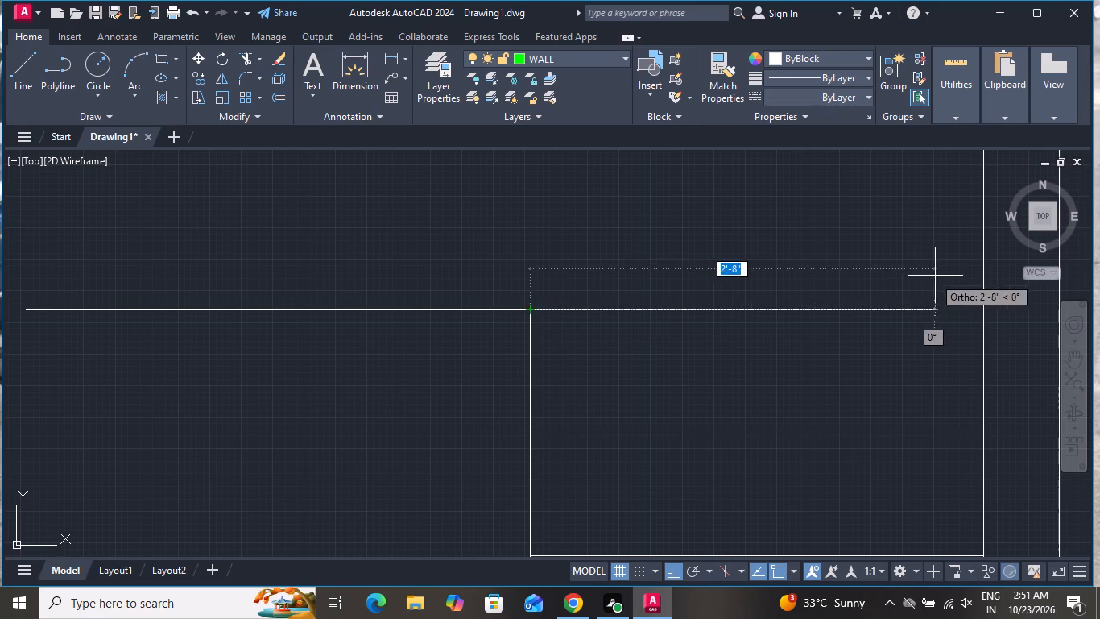
pyautogui.click(984, 306)
pyautogui.rightClick(990, 311)
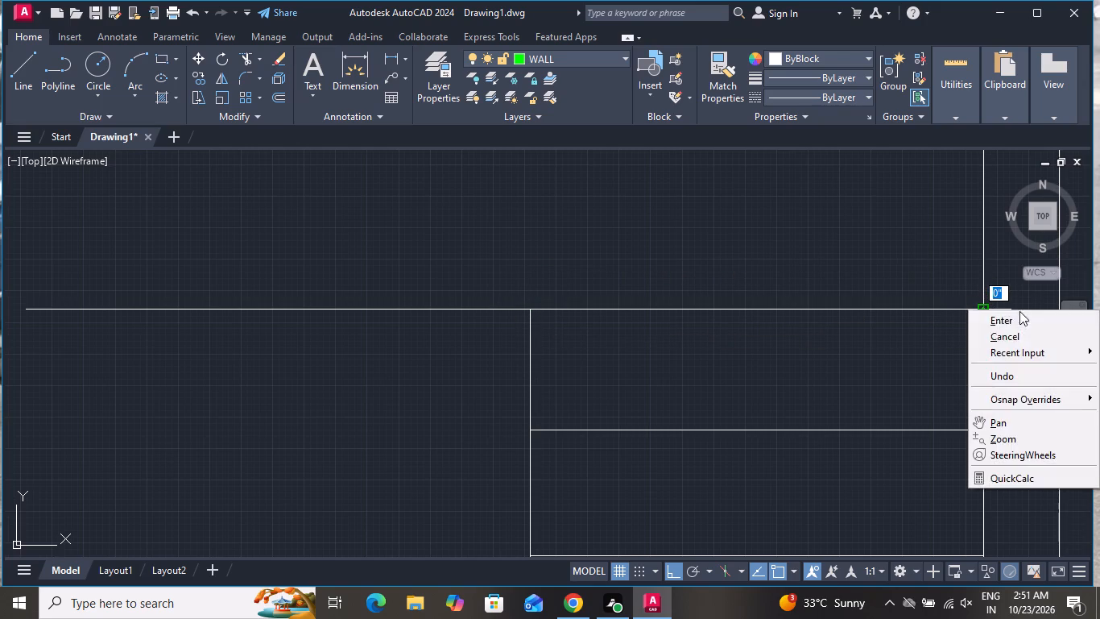
pyautogui.click(1019, 325)
# Draw a vertical line from the stair outline's upper corner up to the wall between the porch and the kitchen.
pyautogui.scroll(-5, 943, 363)
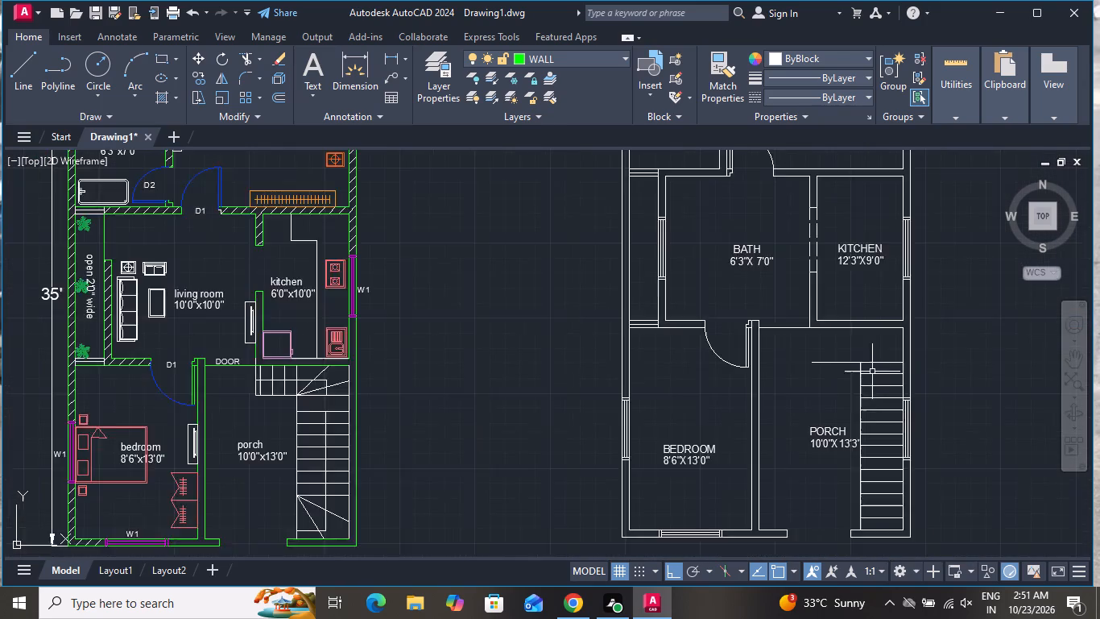
pyautogui.scroll(-1, 871, 372)
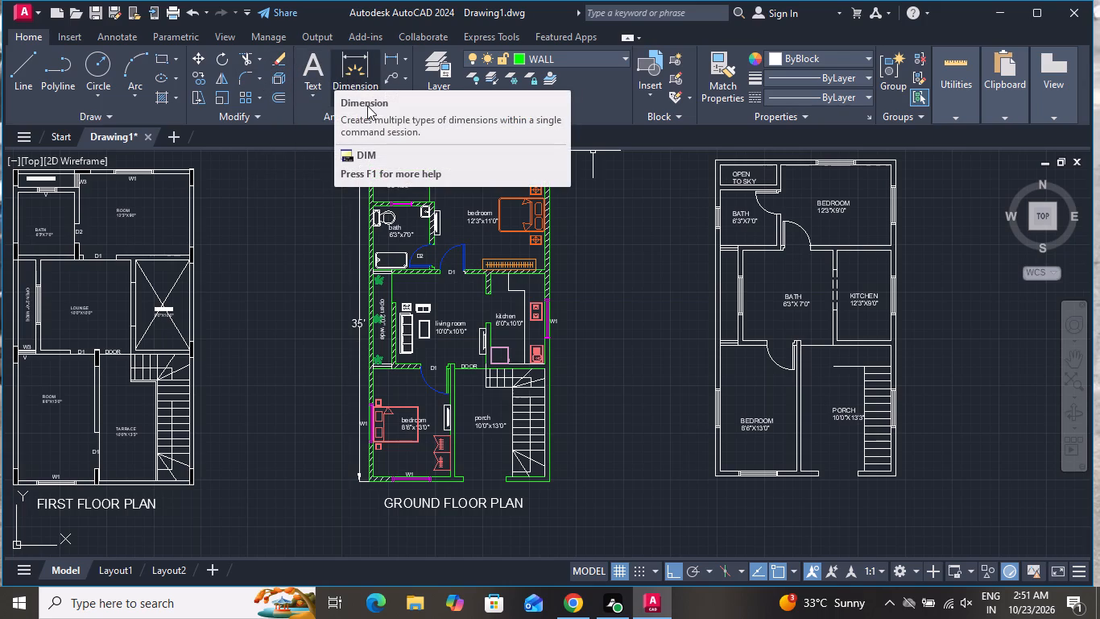
pyautogui.click(16, 68)
pyautogui.scroll(4, 862, 370)
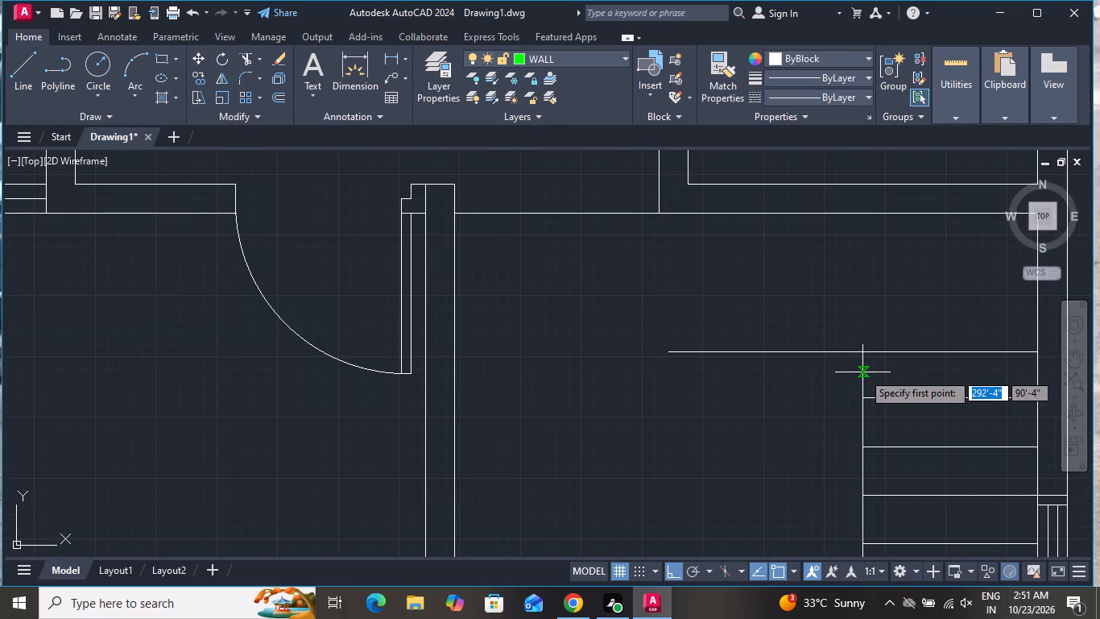
pyautogui.click(862, 350)
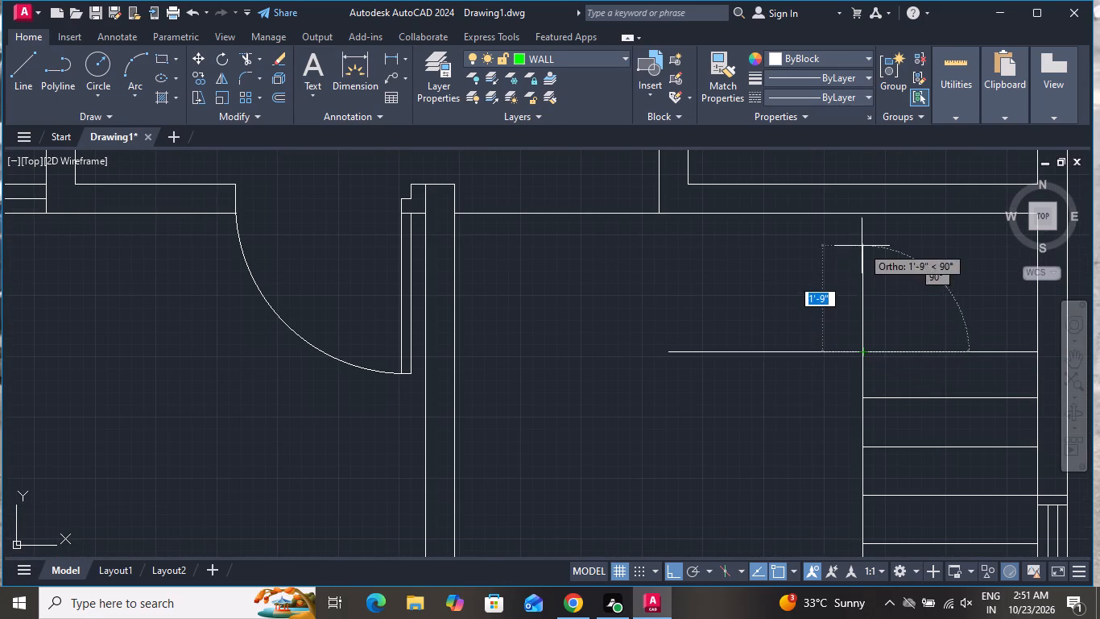
pyautogui.click(858, 212)
pyautogui.rightClick(857, 212)
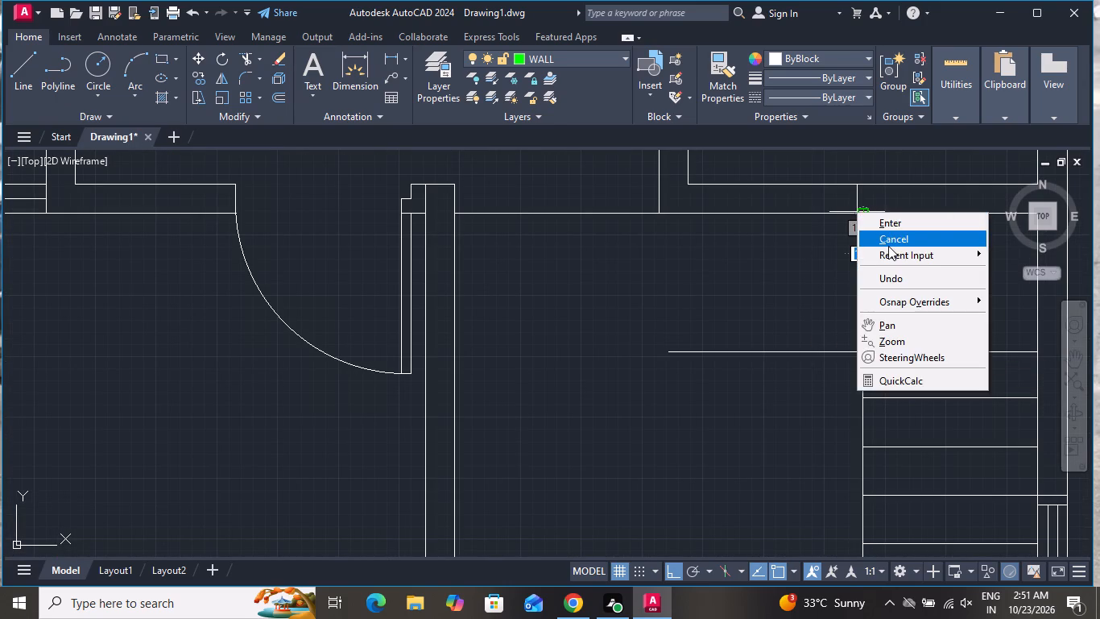
pyautogui.click(889, 243)
# Draw a vertical line about 3'-0" down into the porch from the kitchen's left wall, crossing the level of the horizontal stair line.
pyautogui.click(14, 67)
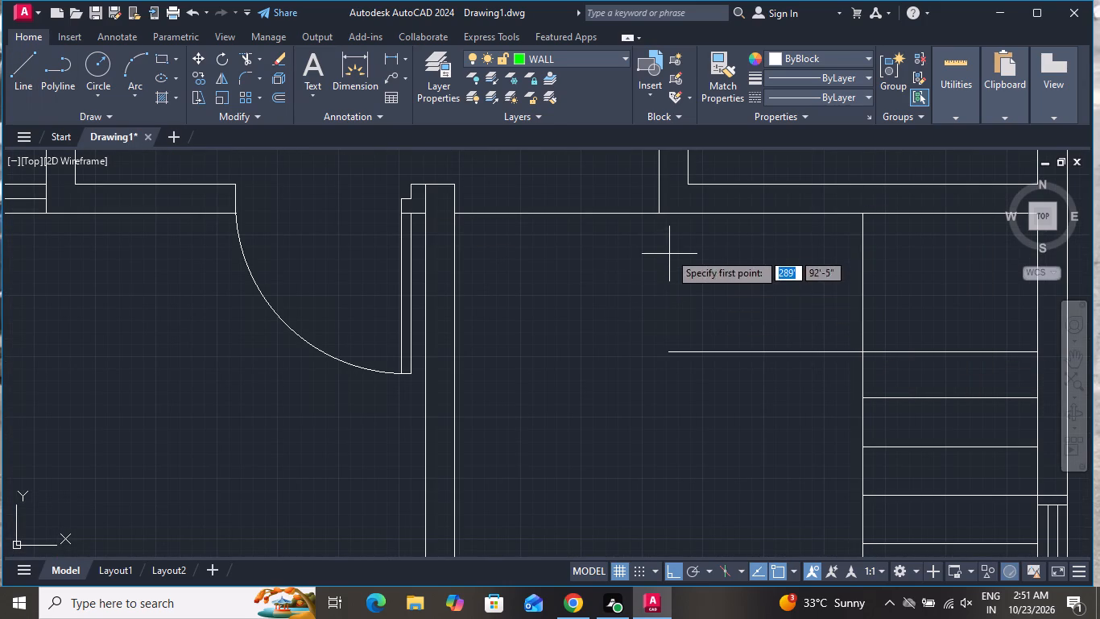
pyautogui.click(659, 208)
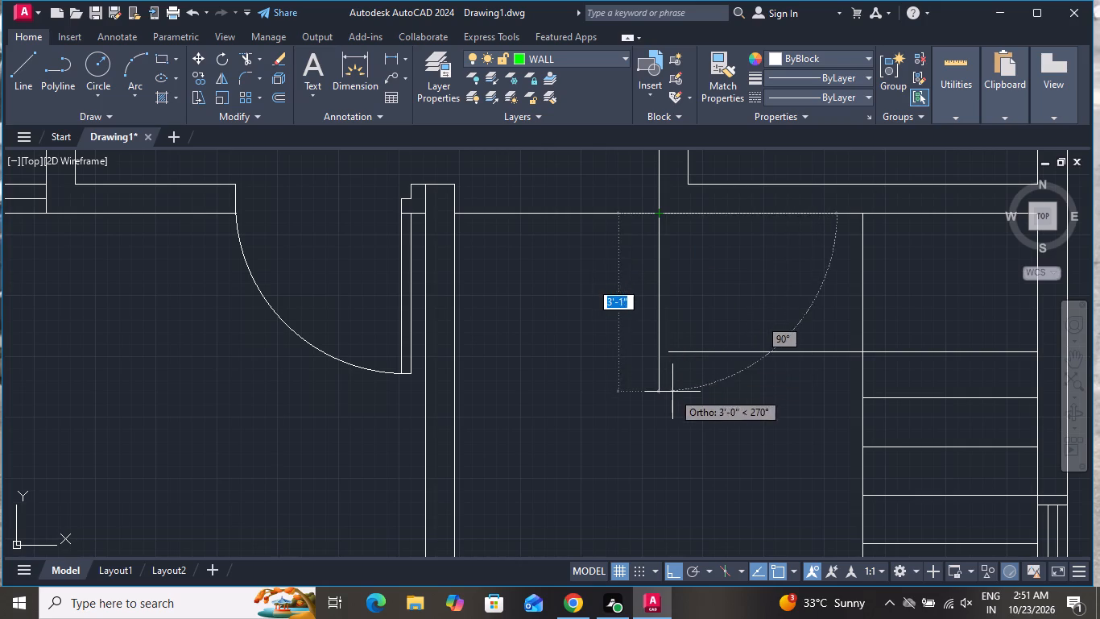
pyautogui.click(672, 393)
pyautogui.rightClick(672, 393)
pyautogui.click(699, 419)
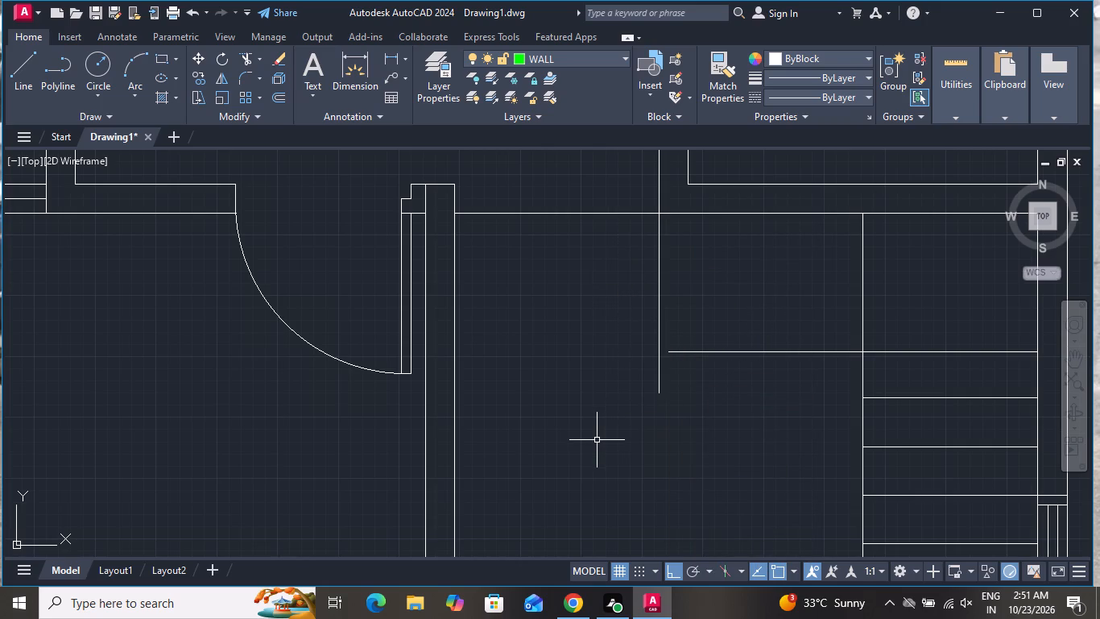
# Extend the horizontal stair line leftward to meet the new vertical line below the kitchen wall.
pyautogui.write('EX')
pyautogui.press('space')
pyautogui.press('space')
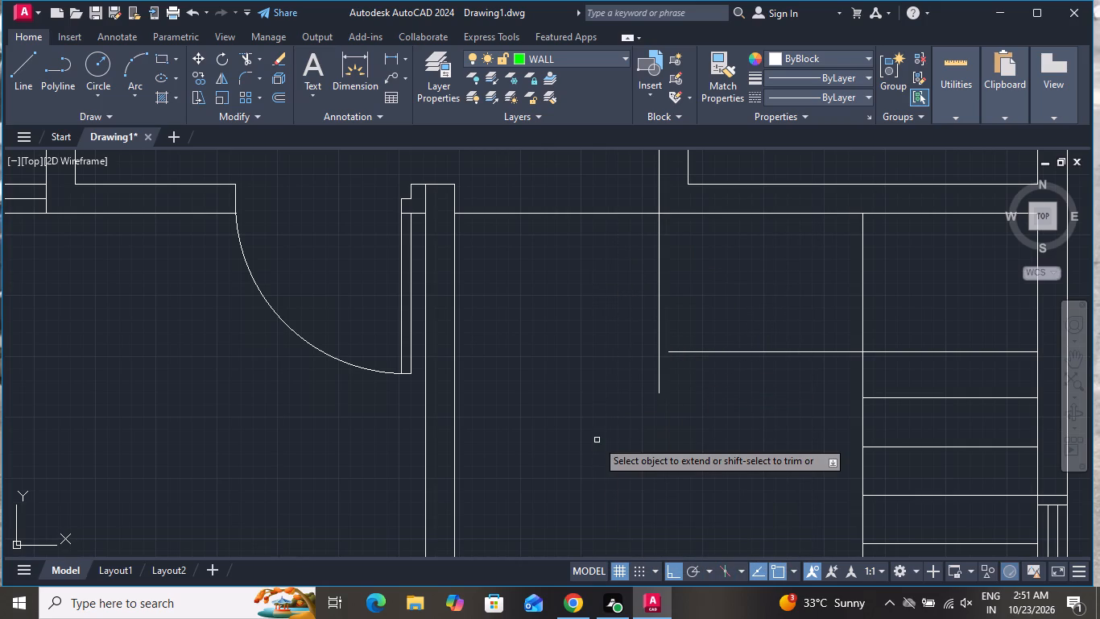
pyautogui.click(700, 351)
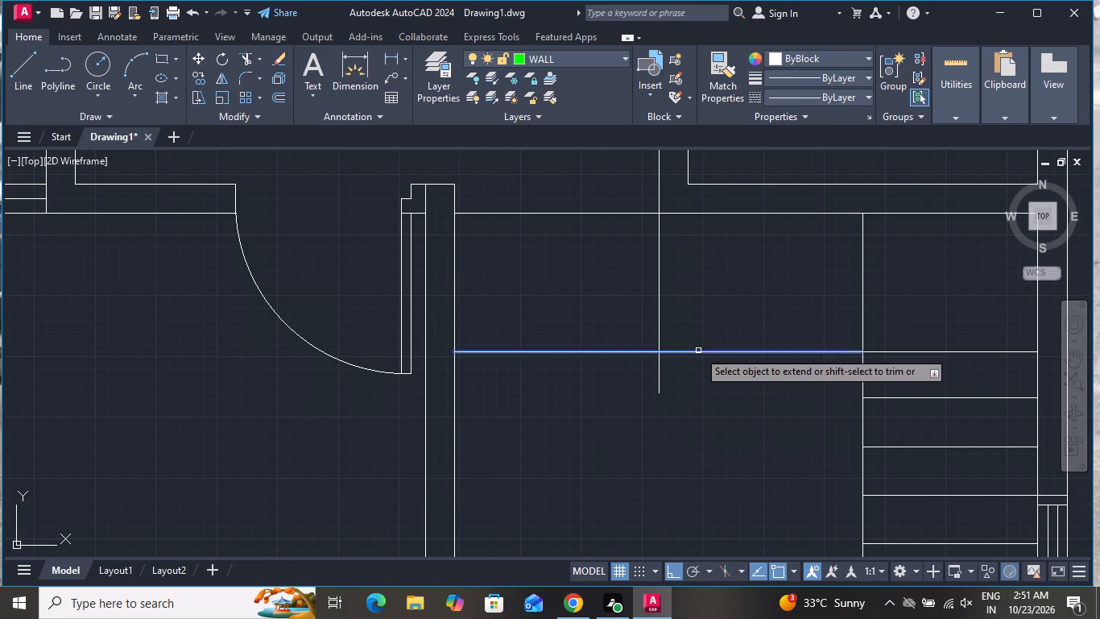
pyautogui.rightClick(701, 326)
pyautogui.click(724, 345)
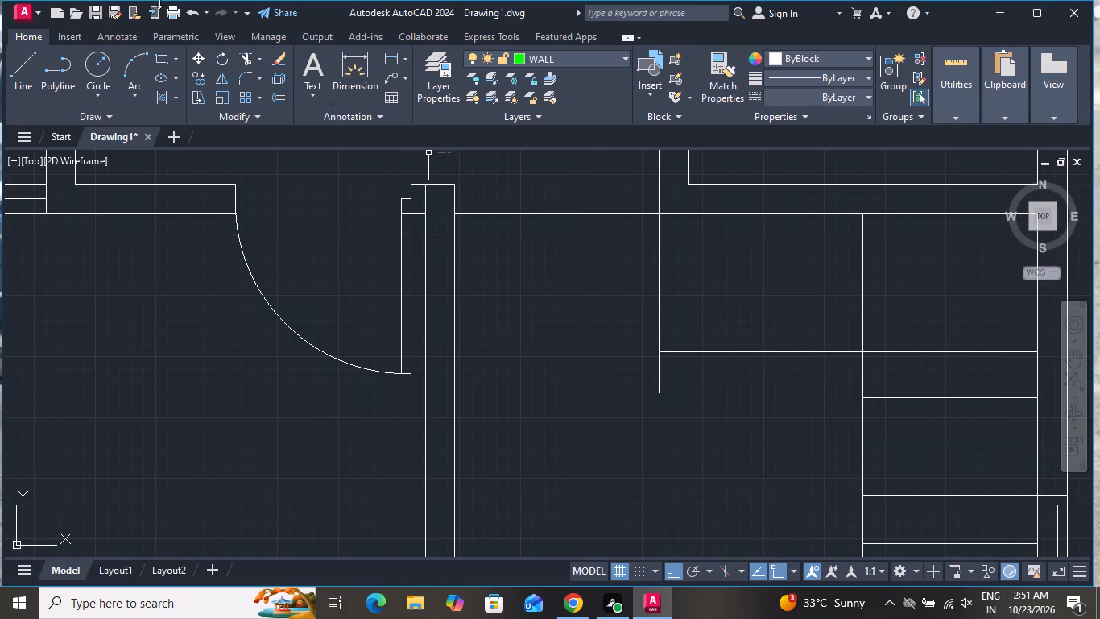
# Trim the vertical line's end that projects below the horizontal stair line.
pyautogui.click(243, 60)
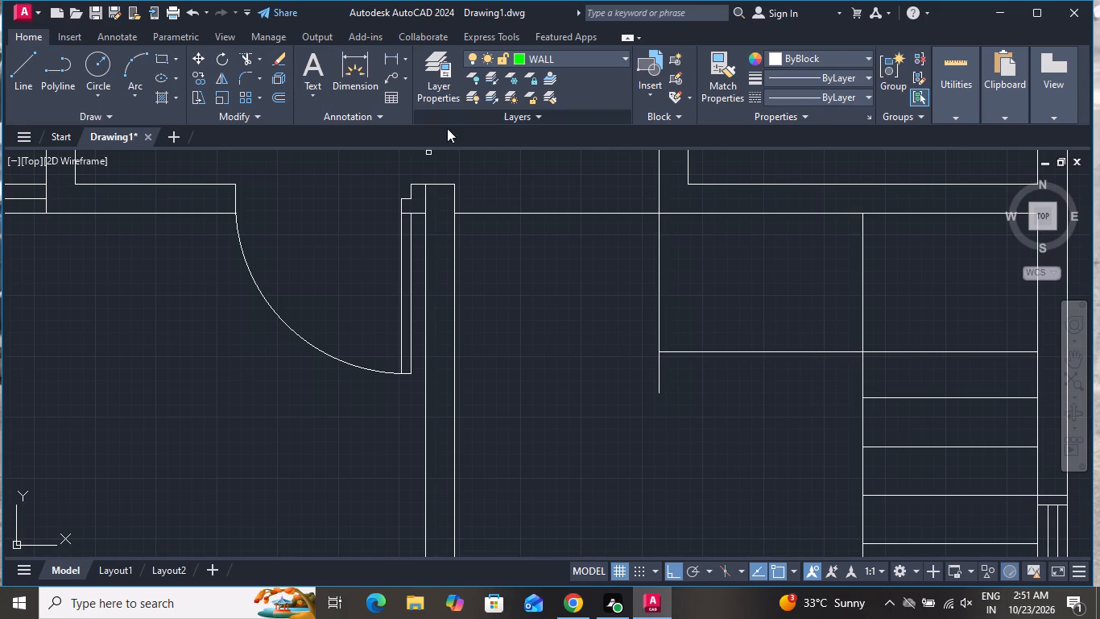
pyautogui.click(655, 372)
pyautogui.click(668, 370)
pyautogui.rightClick(668, 370)
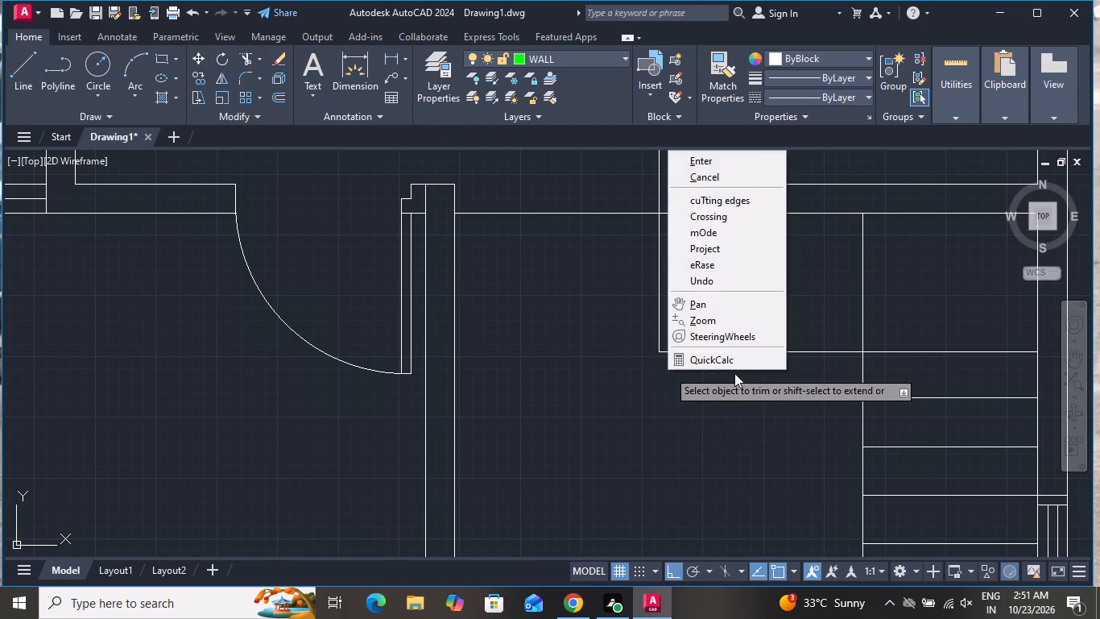
pyautogui.click(723, 169)
# Add three vertical treads to the upper flight by successive 10" offsets leftward from the landing's left edge.
pyautogui.scroll(-1, 714, 322)
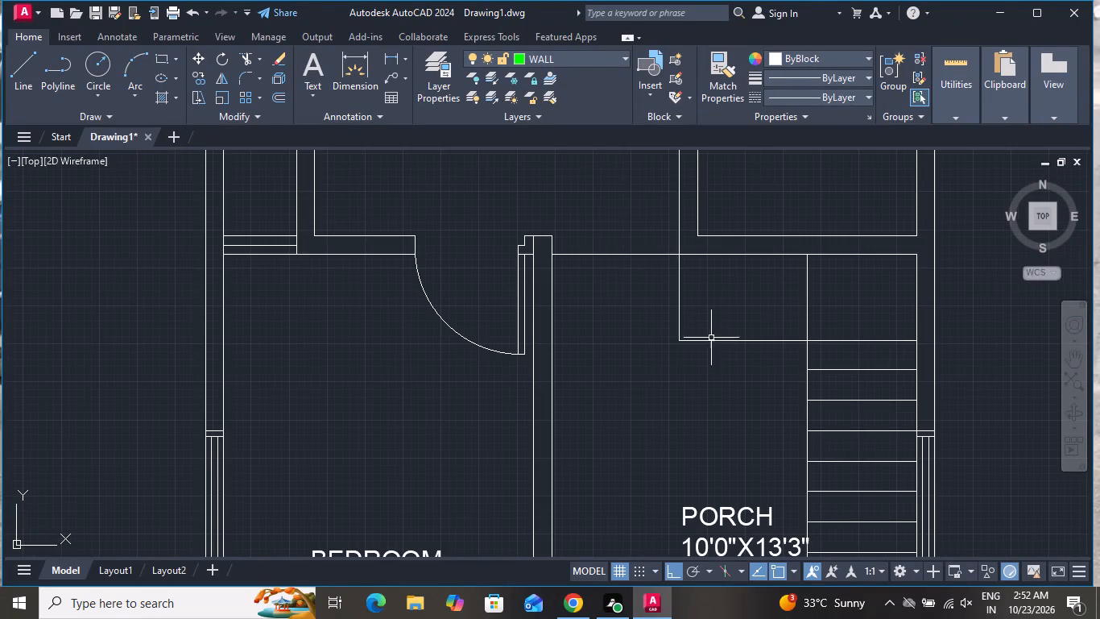
pyautogui.write('O')
pyautogui.press('space')
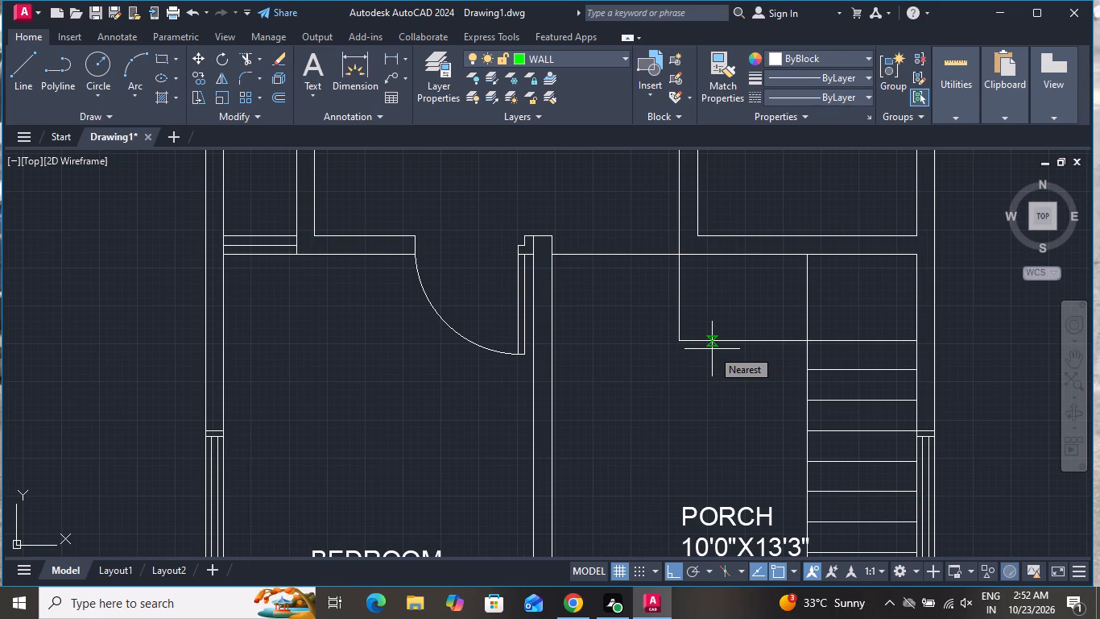
pyautogui.write('10')
pyautogui.hotkey('shift', '"')
pyautogui.press('Return')
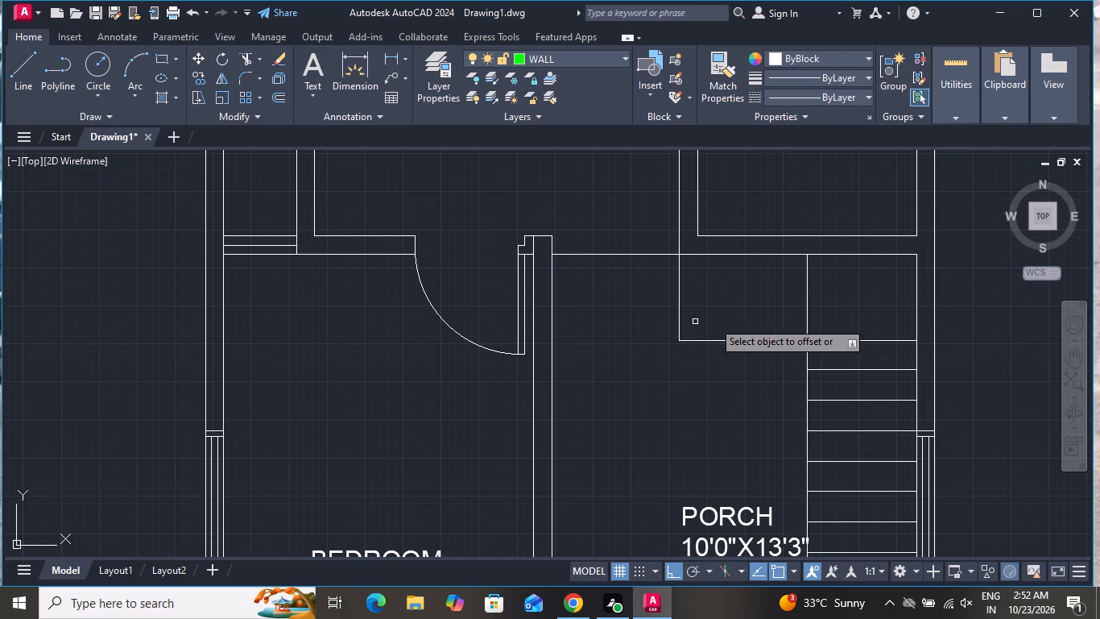
pyautogui.click(808, 302)
pyautogui.click(780, 316)
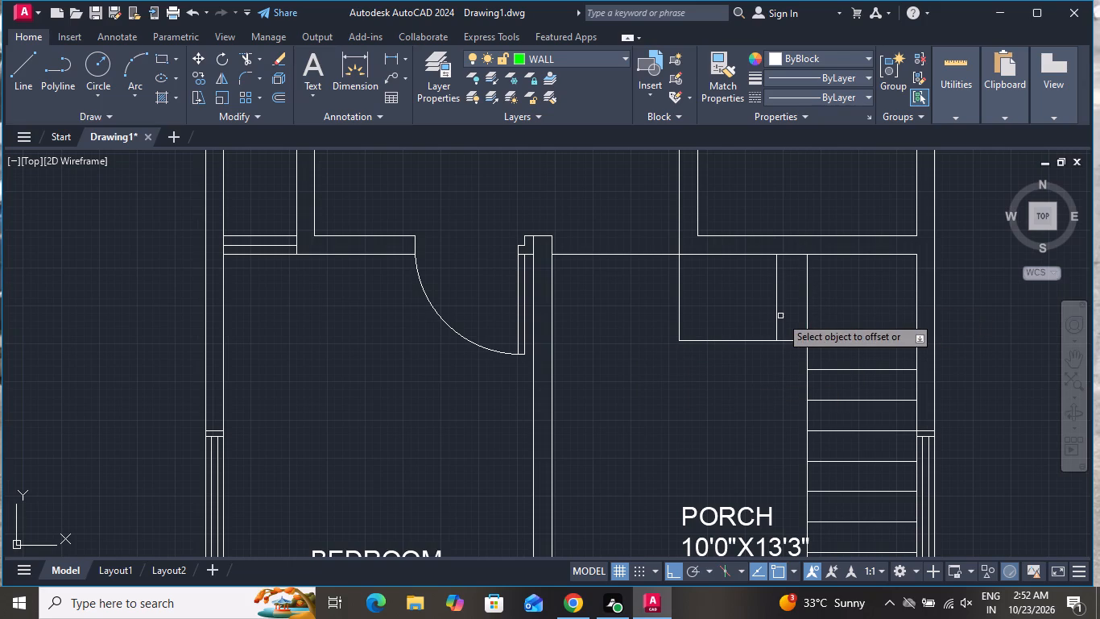
pyautogui.click(777, 321)
pyautogui.click(720, 334)
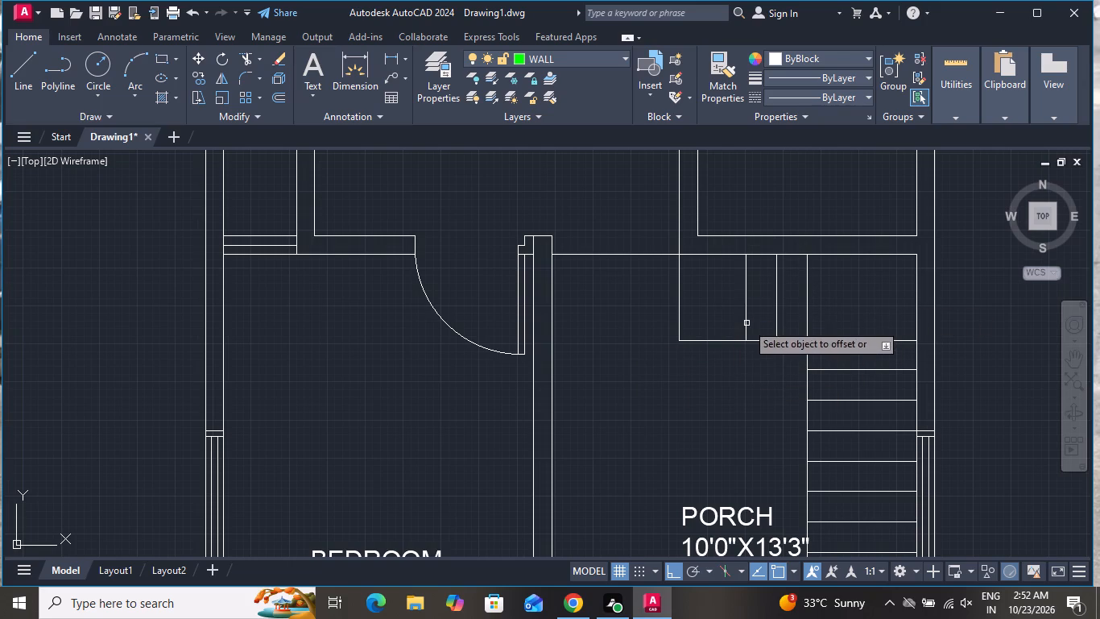
pyautogui.click(746, 324)
pyautogui.click(715, 329)
pyautogui.rightClick(702, 311)
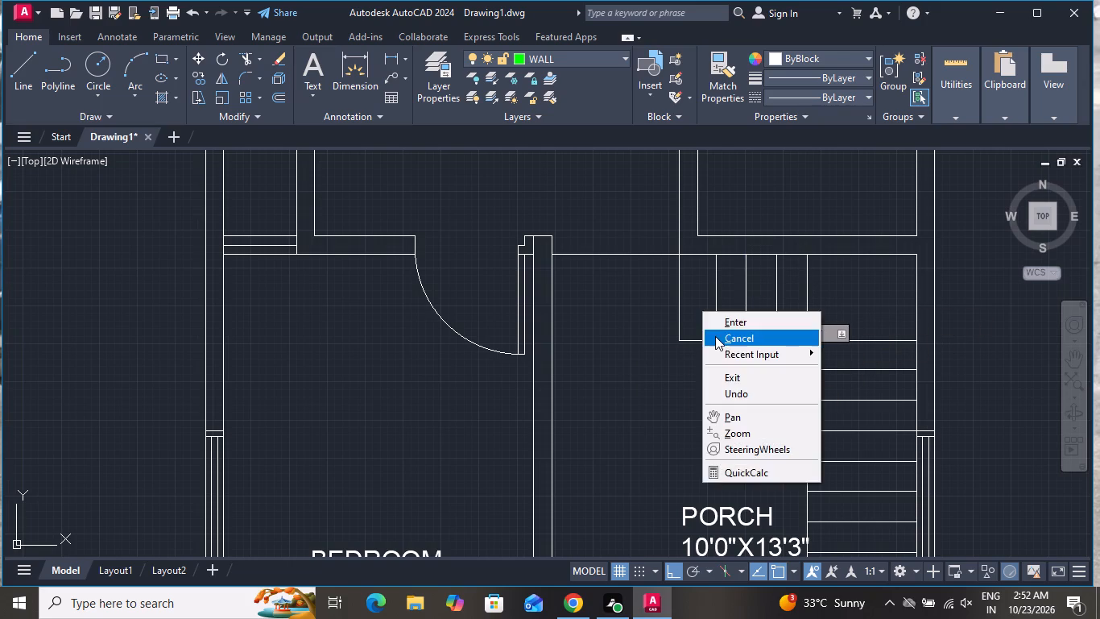
pyautogui.click(716, 336)
# Draw the stair centre line from the upper flight's left-edge midpoint to the landing's centre and down to the midpoint of the landing's lower edge.
pyautogui.scroll(-2, 737, 324)
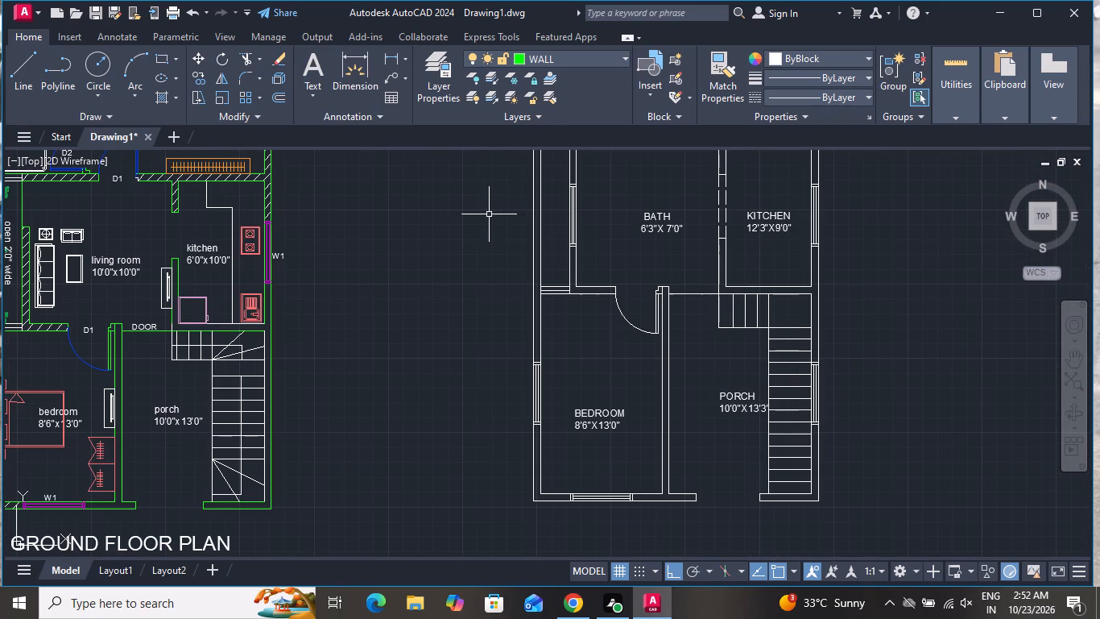
pyautogui.click(21, 81)
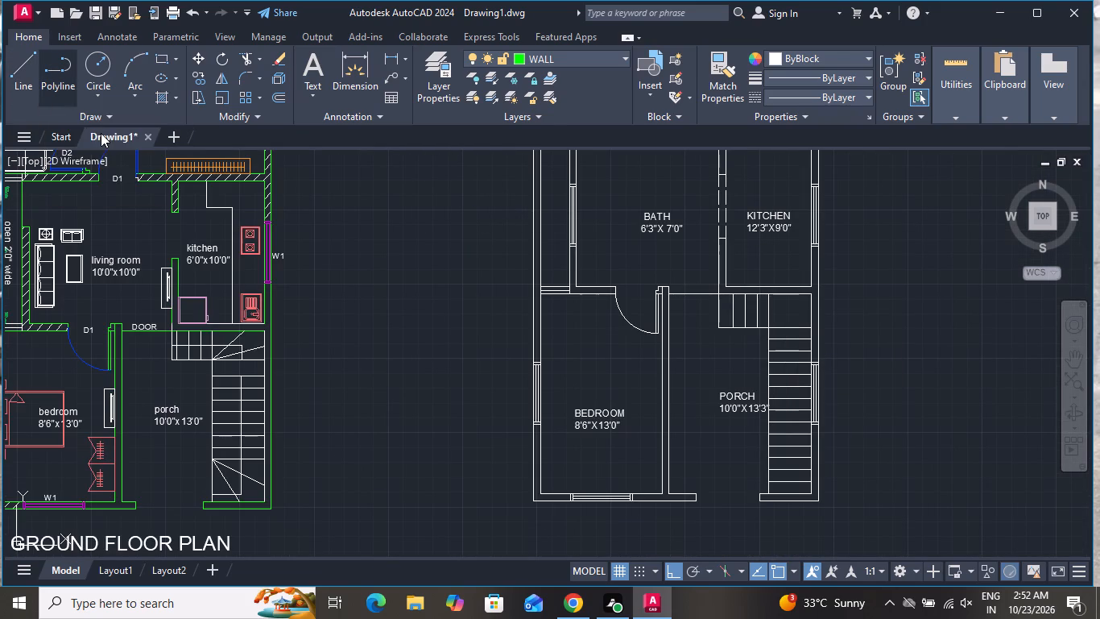
pyautogui.scroll(3, 766, 318)
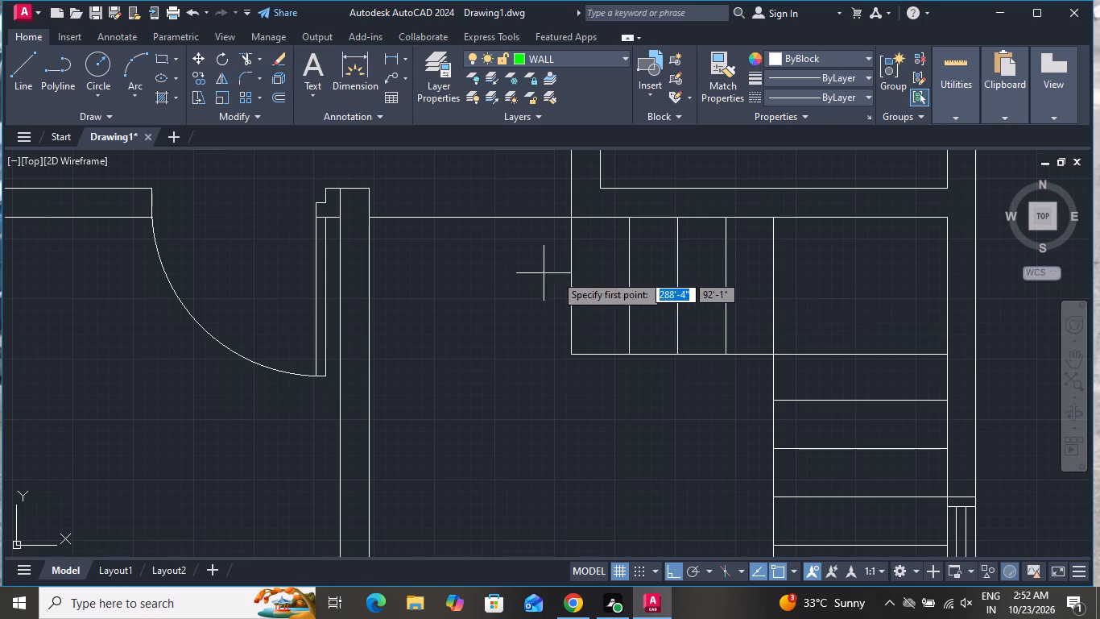
pyautogui.click(571, 287)
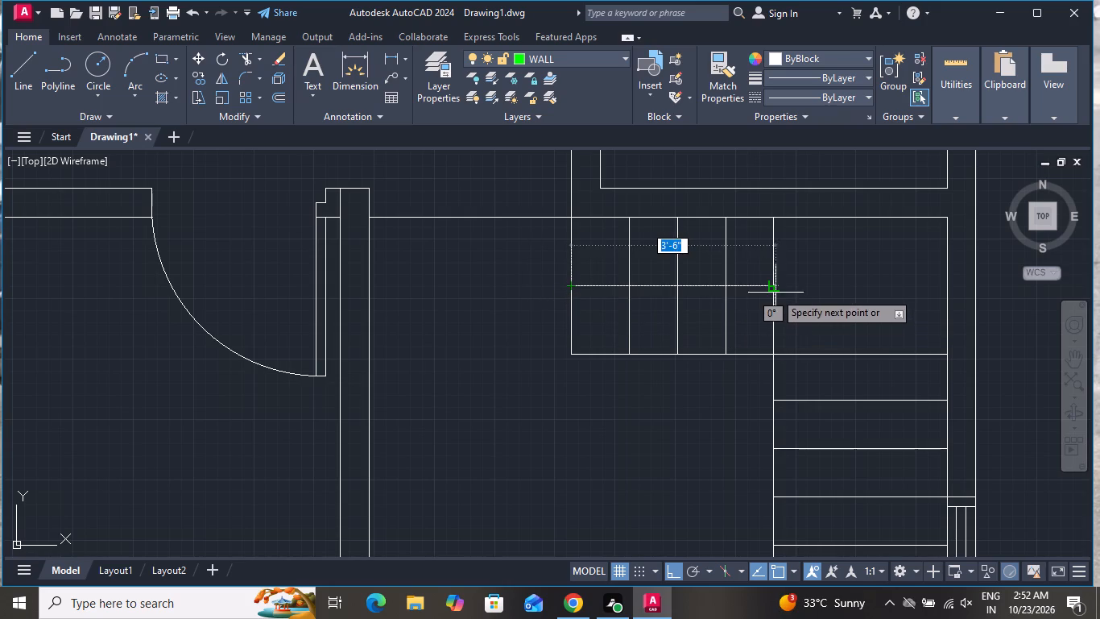
pyautogui.click(774, 289)
pyautogui.click(861, 292)
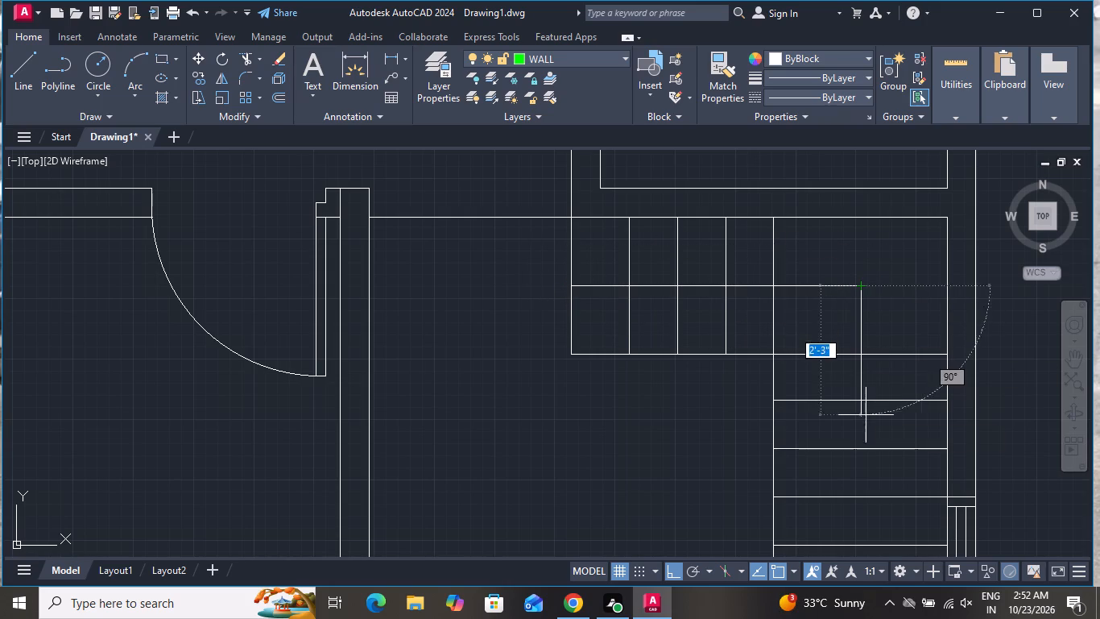
pyautogui.click(858, 353)
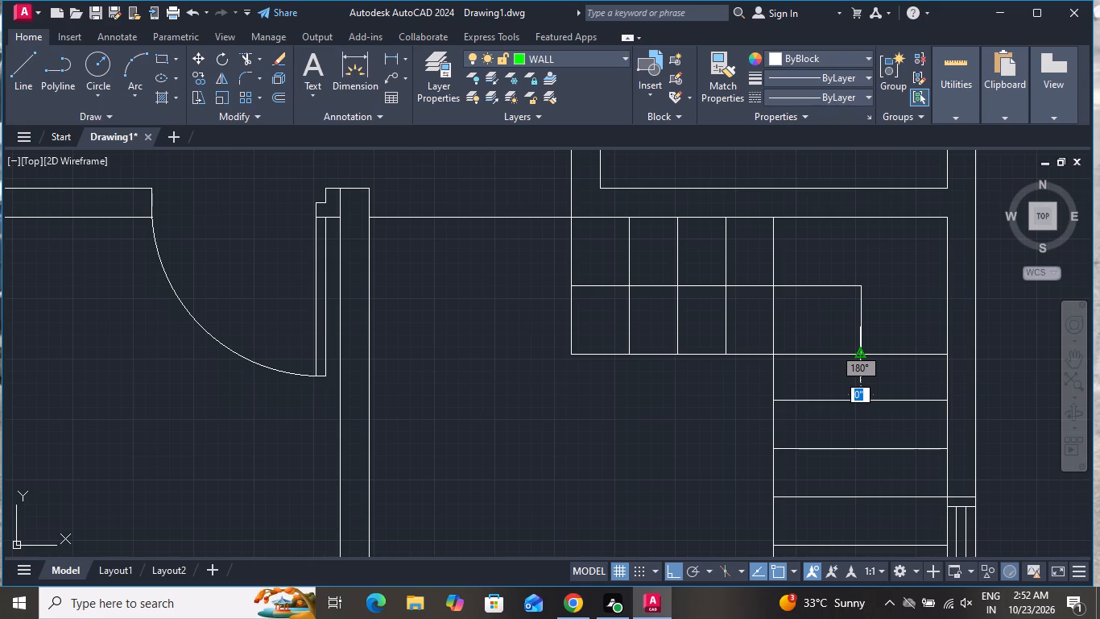
pyautogui.click(857, 352)
pyautogui.rightClick(857, 352)
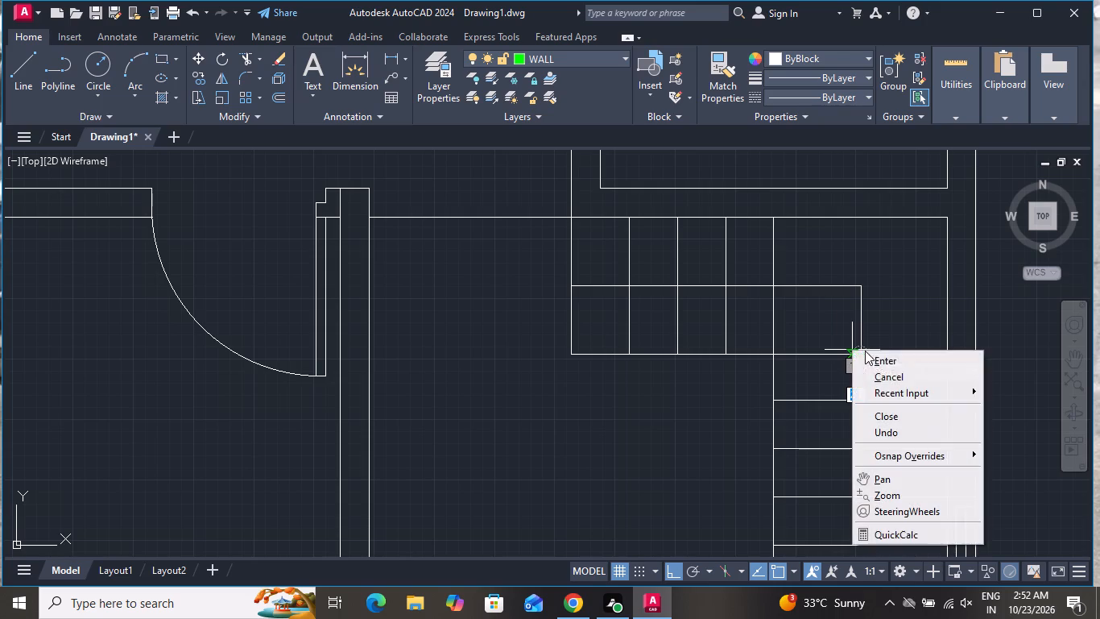
pyautogui.click(883, 371)
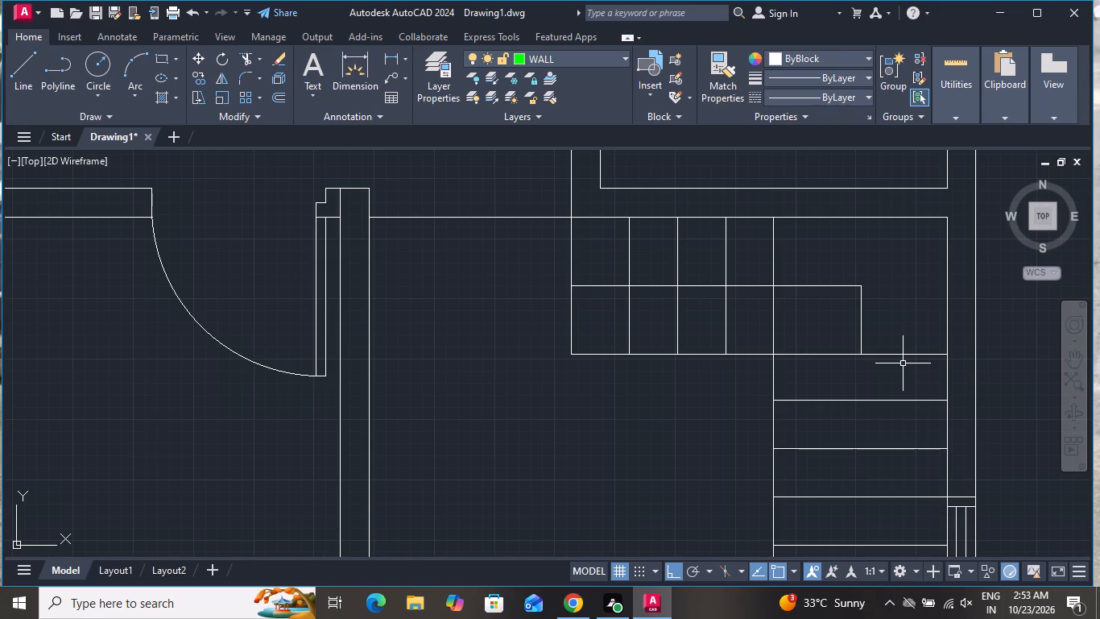
# Draw the lower flight's centre line from its top tread's midpoint to its bottom tread's midpoint, then leftward past the stair edge.
pyautogui.scroll(1, 957, 400)
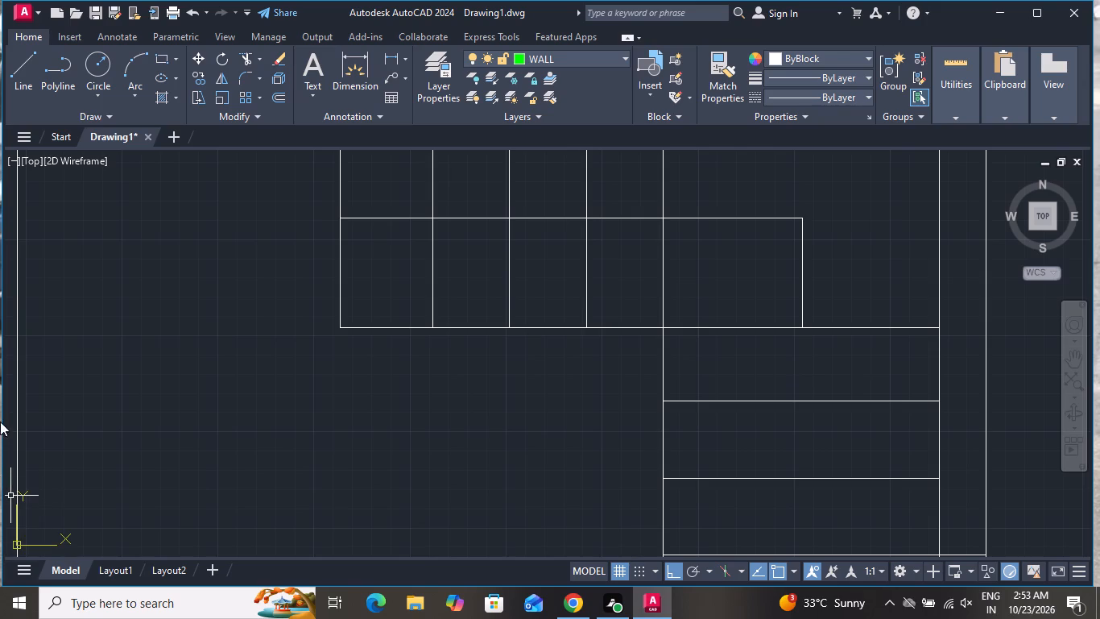
pyautogui.click(34, 56)
pyautogui.scroll(-1, 622, 163)
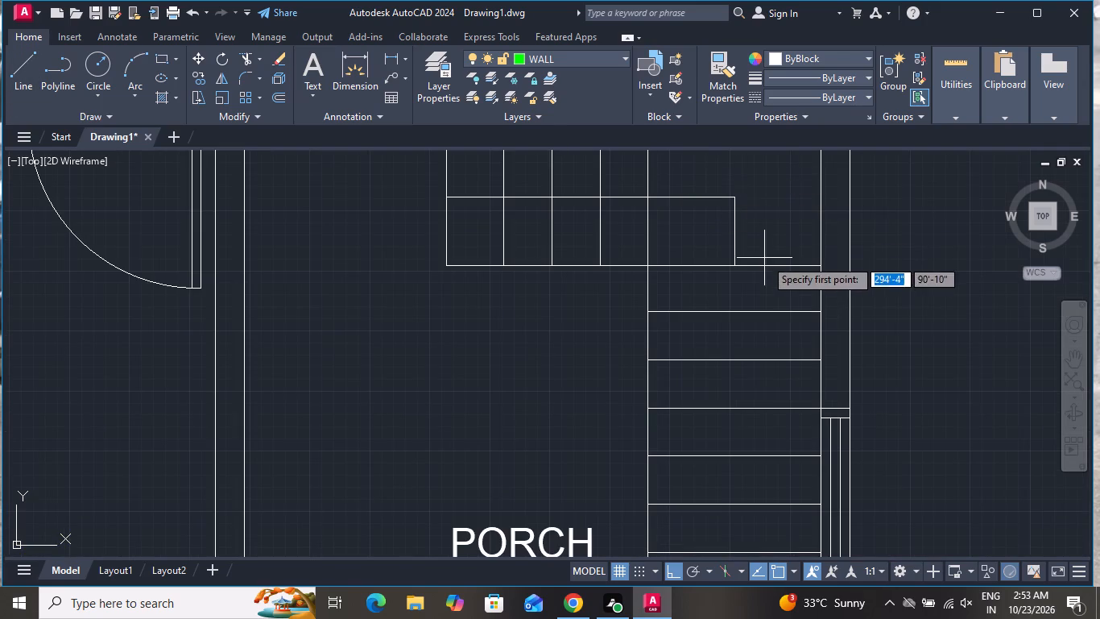
pyautogui.click(738, 316)
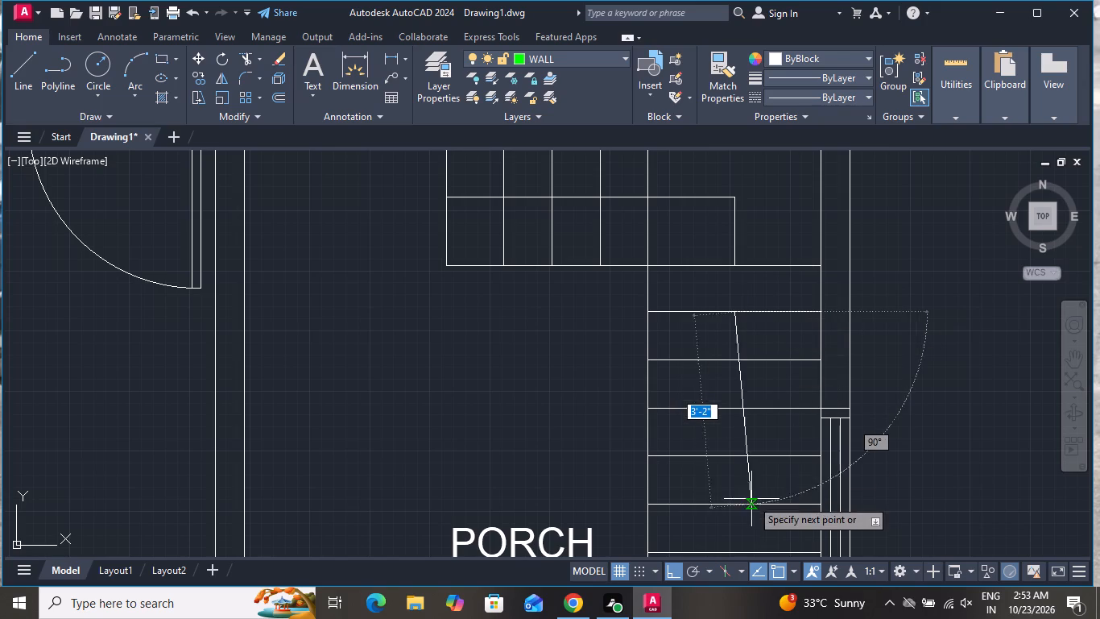
pyautogui.scroll(-1, 749, 443)
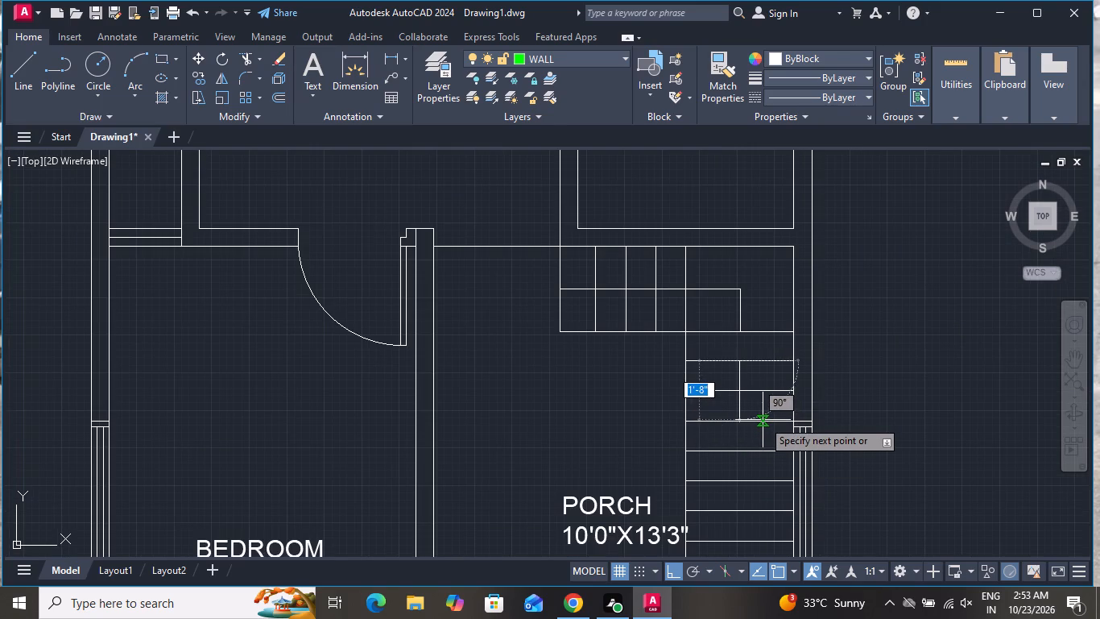
pyautogui.scroll(-4, 760, 401)
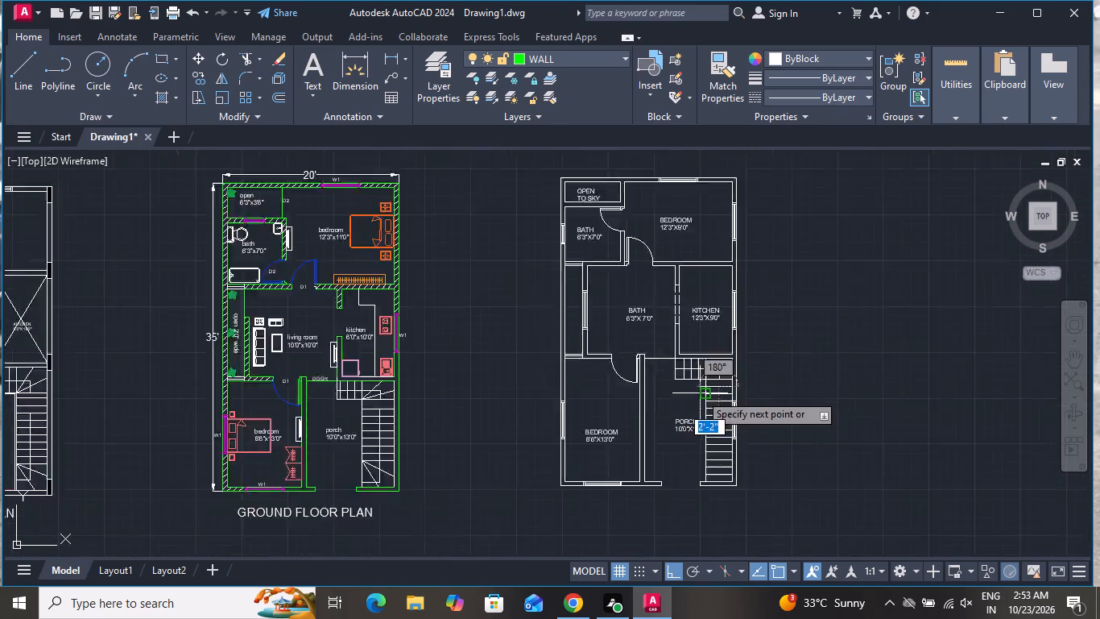
pyautogui.scroll(5, 702, 434)
pyautogui.scroll(-2, 734, 437)
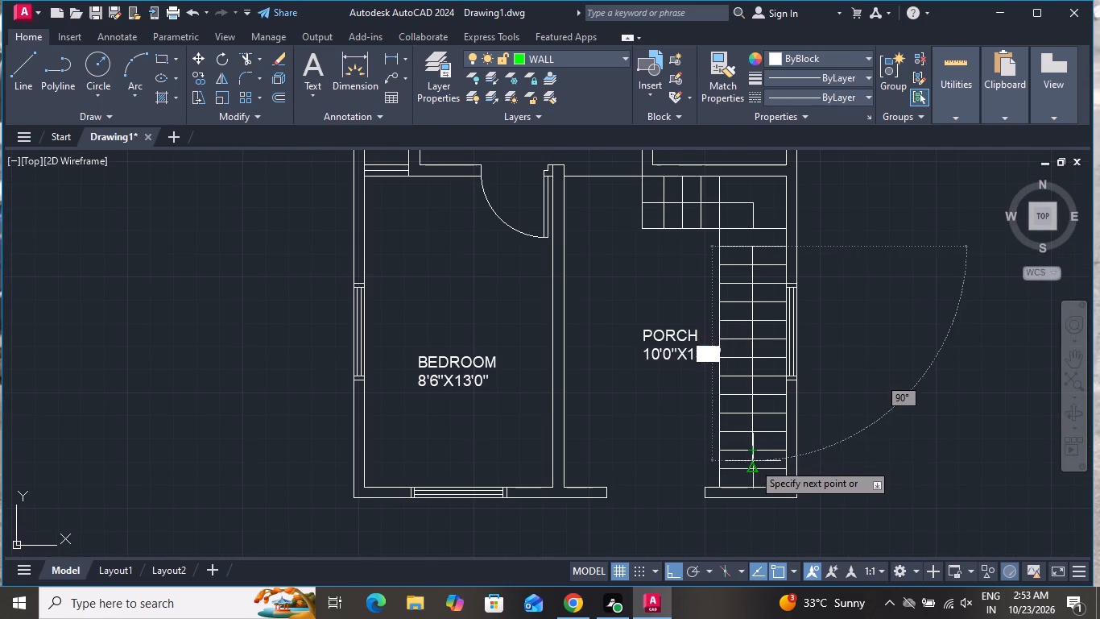
pyautogui.click(754, 466)
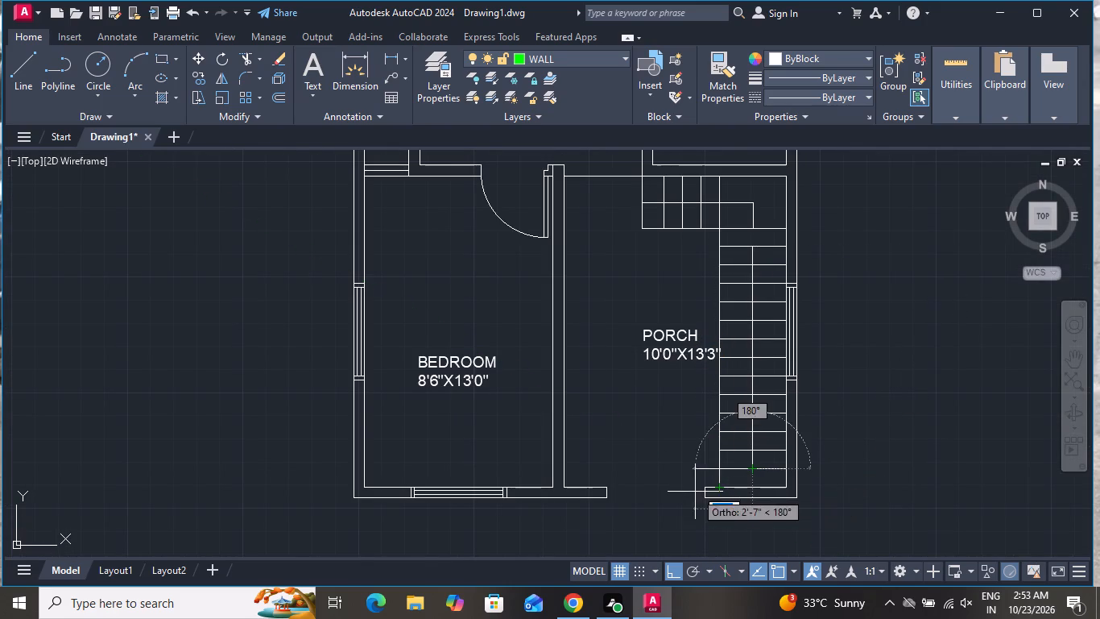
pyautogui.click(689, 467)
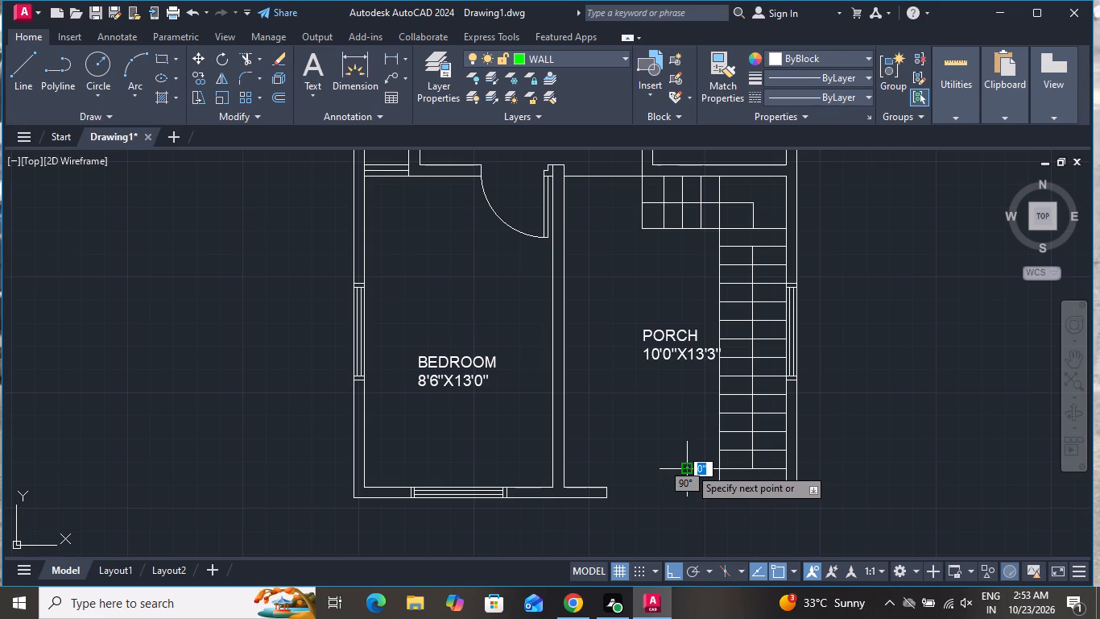
pyautogui.rightClick(689, 467)
pyautogui.click(732, 293)
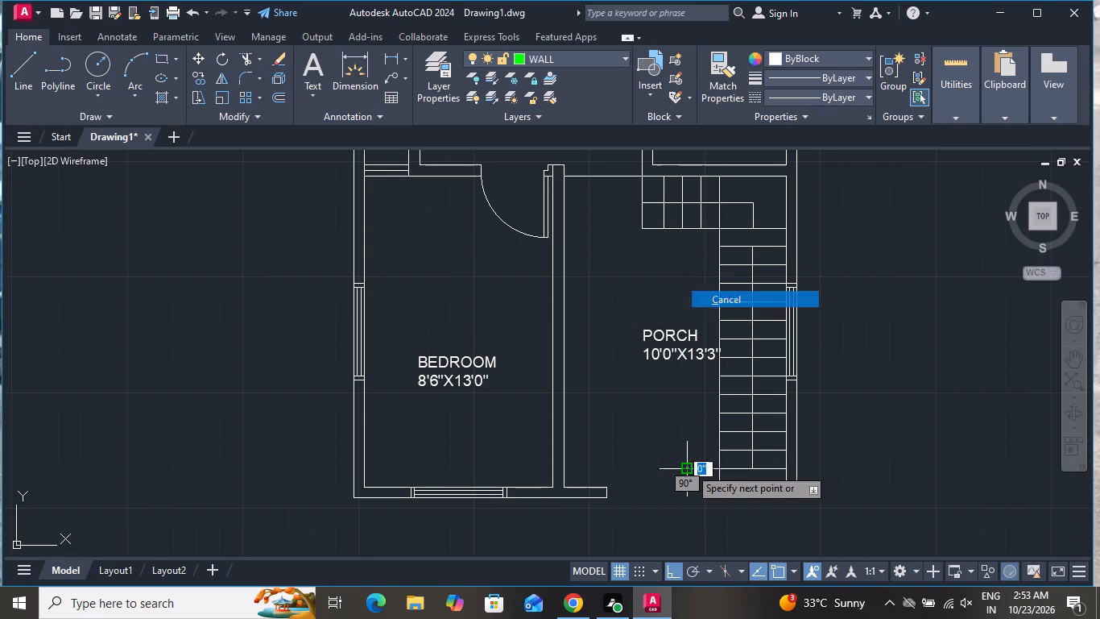
# Copy the coloured, furnished ground floor plan with its dimensions and title to the empty space right of the redrawn plan.
pyautogui.scroll(-2, 747, 370)
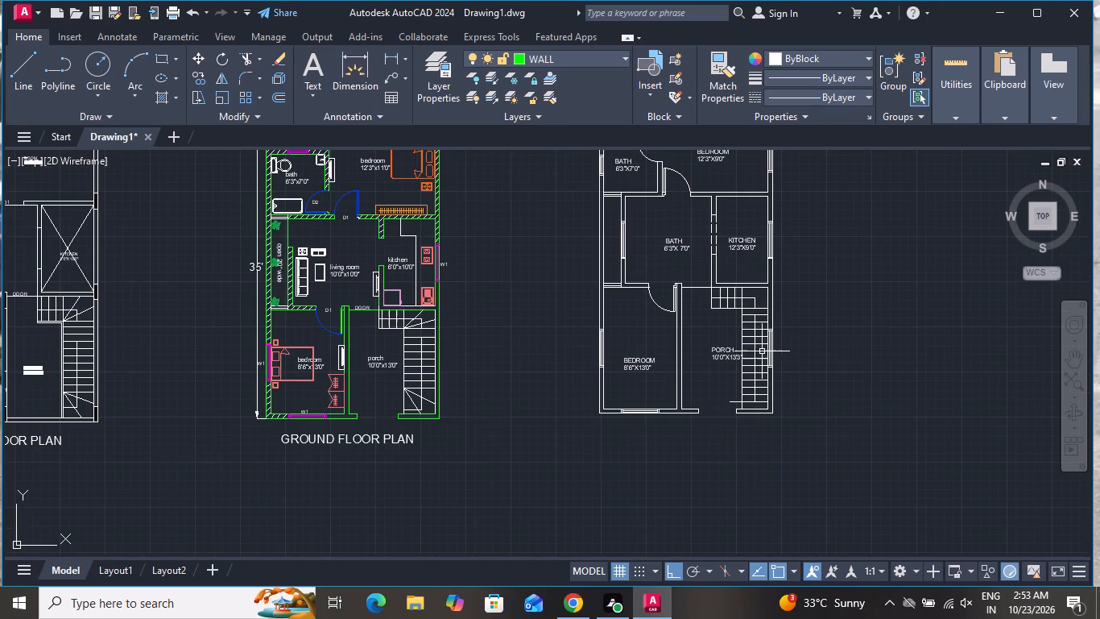
pyautogui.scroll(-2, 782, 299)
pyautogui.scroll(4, 775, 249)
pyautogui.scroll(-3, 774, 233)
pyautogui.click(833, 191)
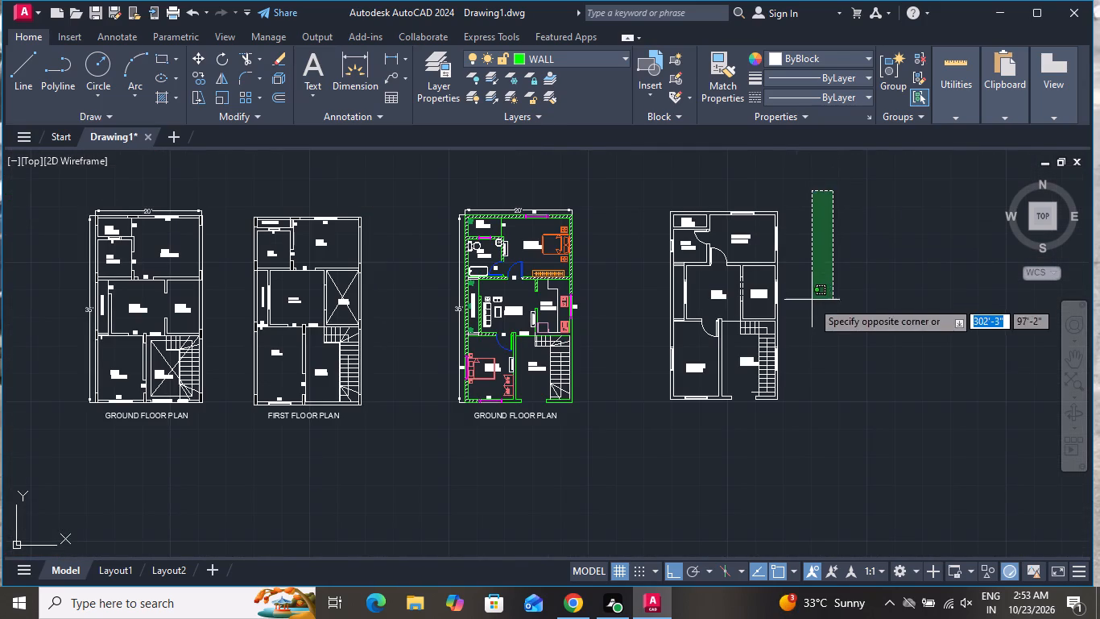
pyautogui.click(818, 275)
pyautogui.click(597, 190)
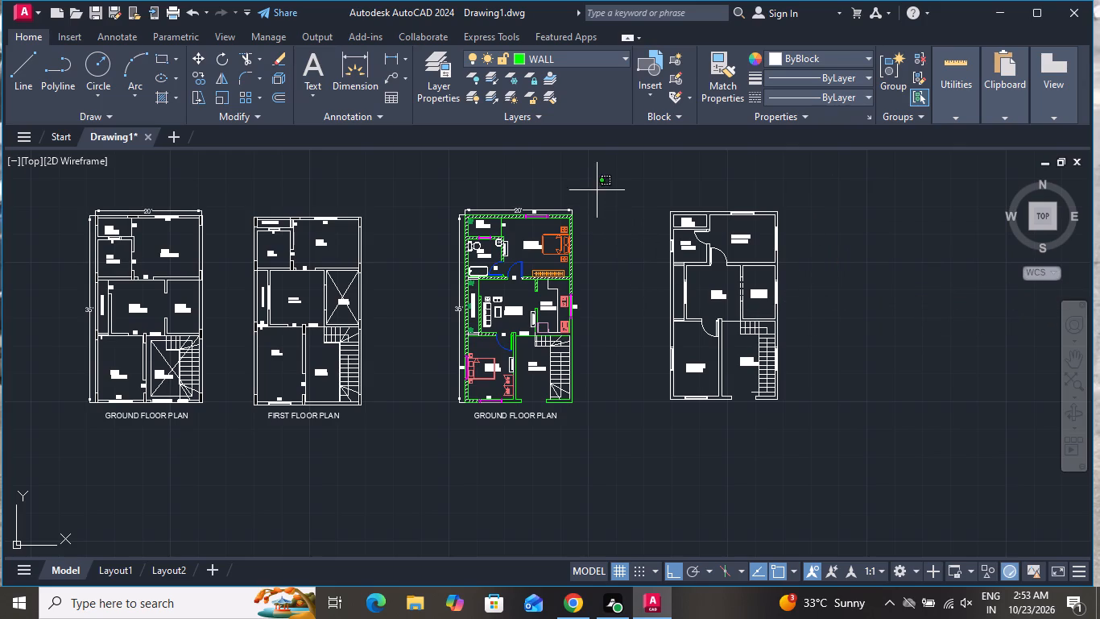
pyautogui.click(452, 441)
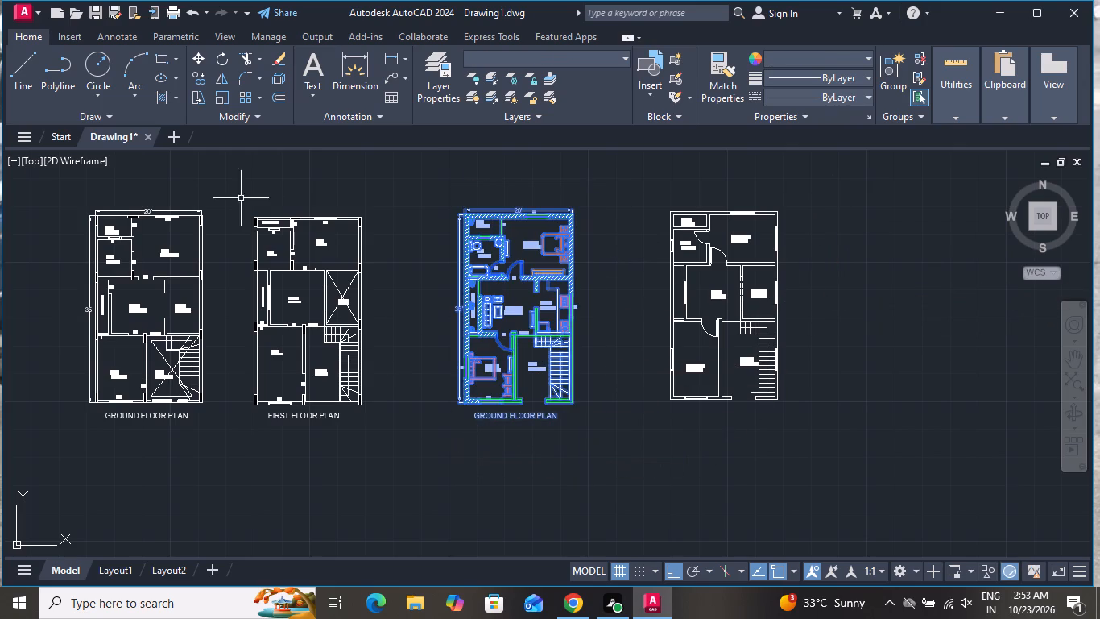
pyautogui.click(197, 78)
pyautogui.click(491, 336)
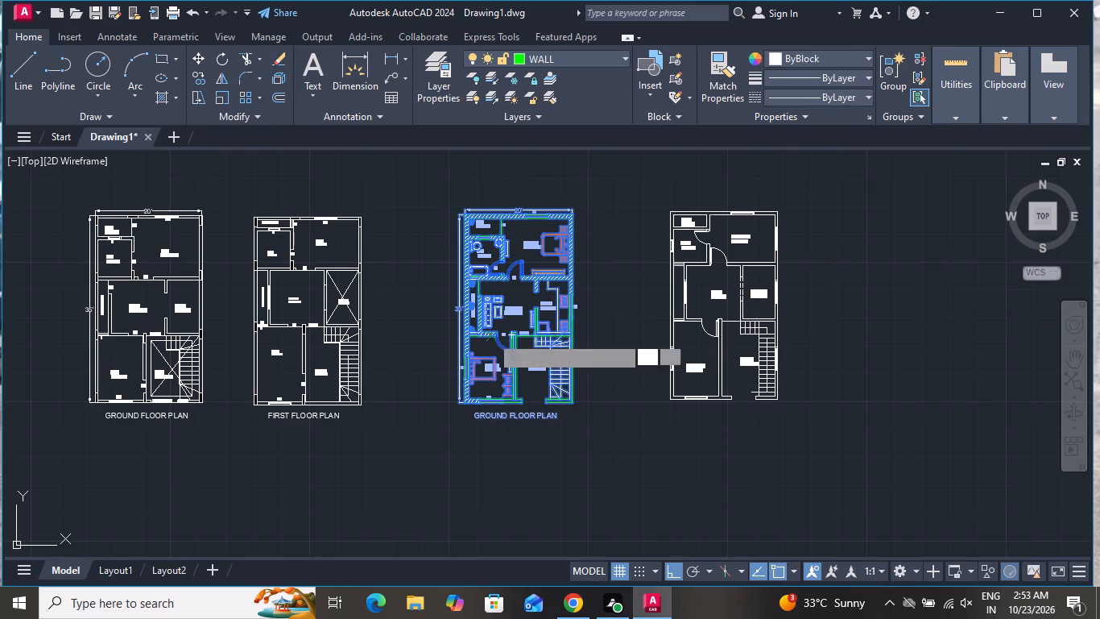
pyautogui.click(888, 288)
pyautogui.rightClick(884, 293)
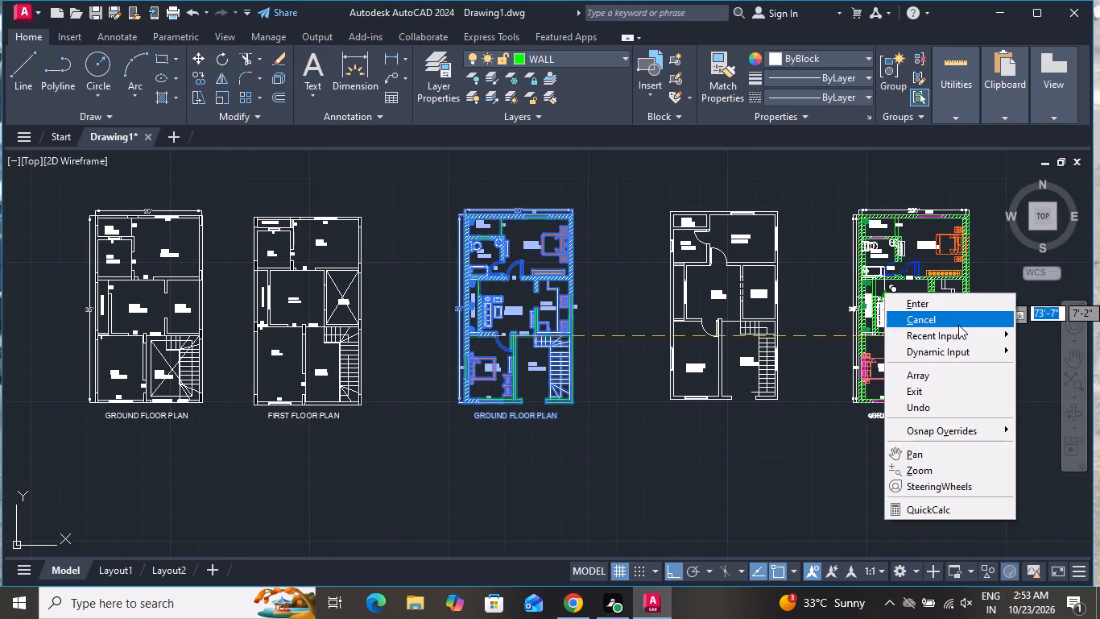
pyautogui.click(959, 326)
# Change the title under the copied furnished plan to FIRST FLOOR PLAN.
pyautogui.scroll(-1, 787, 320)
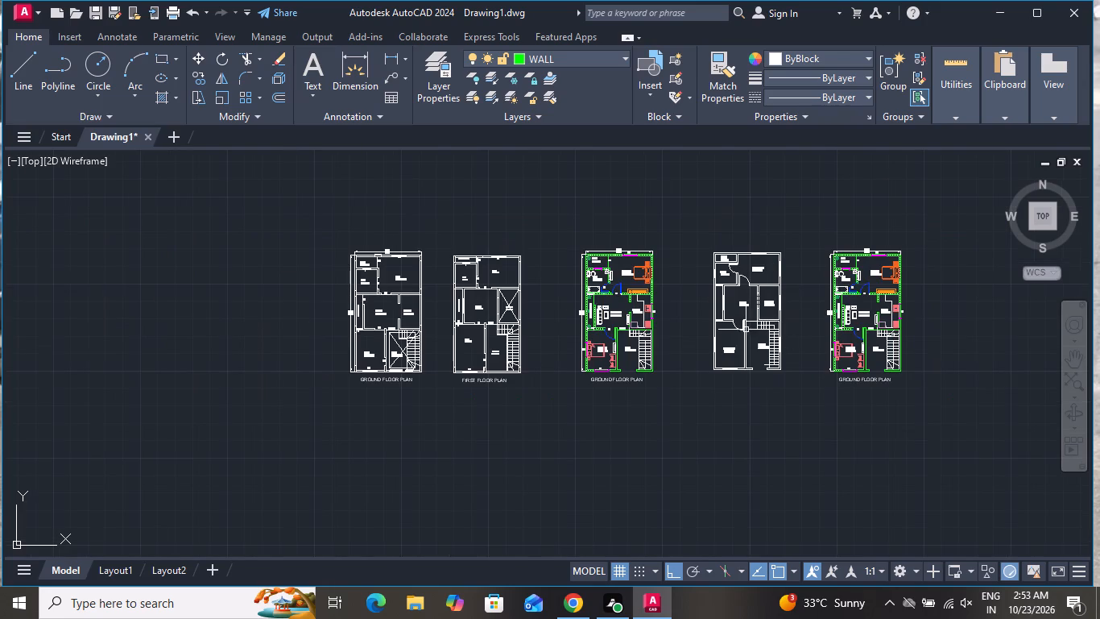
pyautogui.scroll(3, 923, 309)
pyautogui.scroll(-1, 836, 380)
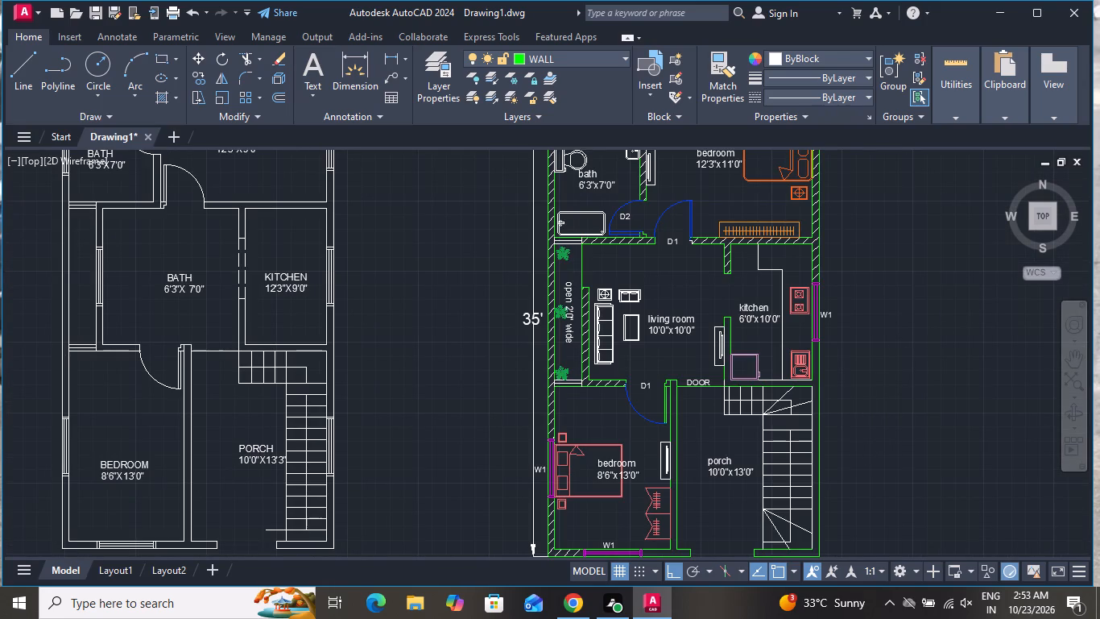
pyautogui.scroll(-1, 836, 380)
pyautogui.scroll(3, 815, 470)
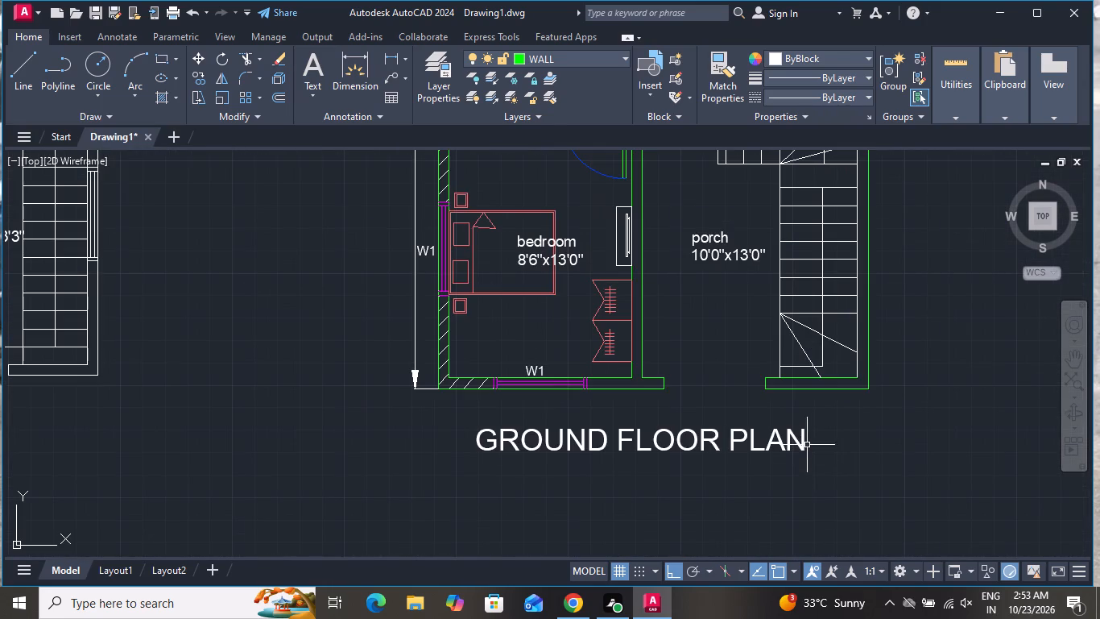
pyautogui.doubleClick(807, 437)
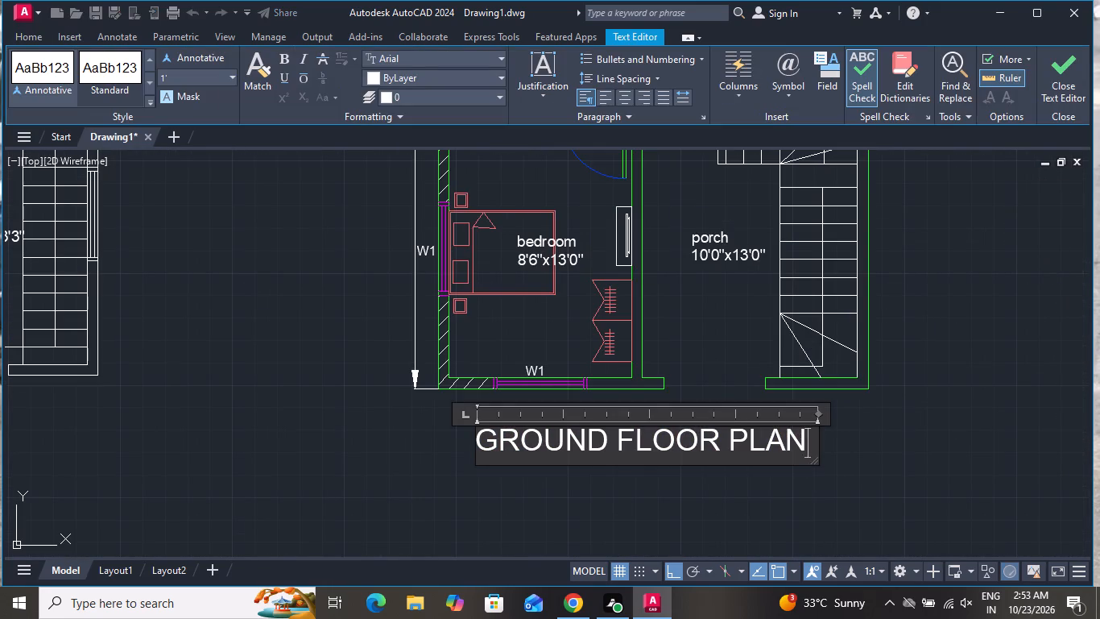
pyautogui.press('BackSpace')
pyautogui.press('BackSpace')
pyautogui.press('BackSpace')
pyautogui.press('BackSpace')
pyautogui.press('BackSpace')
pyautogui.press('BackSpace')
pyautogui.press('BackSpace')
pyautogui.press('BackSpace')
pyautogui.press('BackSpace')
pyautogui.press('BackSpace')
pyautogui.press('BackSpace')
pyautogui.press('BackSpace')
pyautogui.press('BackSpace')
pyautogui.press('BackSpace')
pyautogui.press('BackSpace')
pyautogui.press('BackSpace')
pyautogui.press('BackSpace')
pyautogui.press('BackSpace')
pyautogui.press('BackSpace')
pyautogui.press('BackSpace')
pyautogui.write('FI')
pyautogui.write('RST')
pyautogui.press('space')
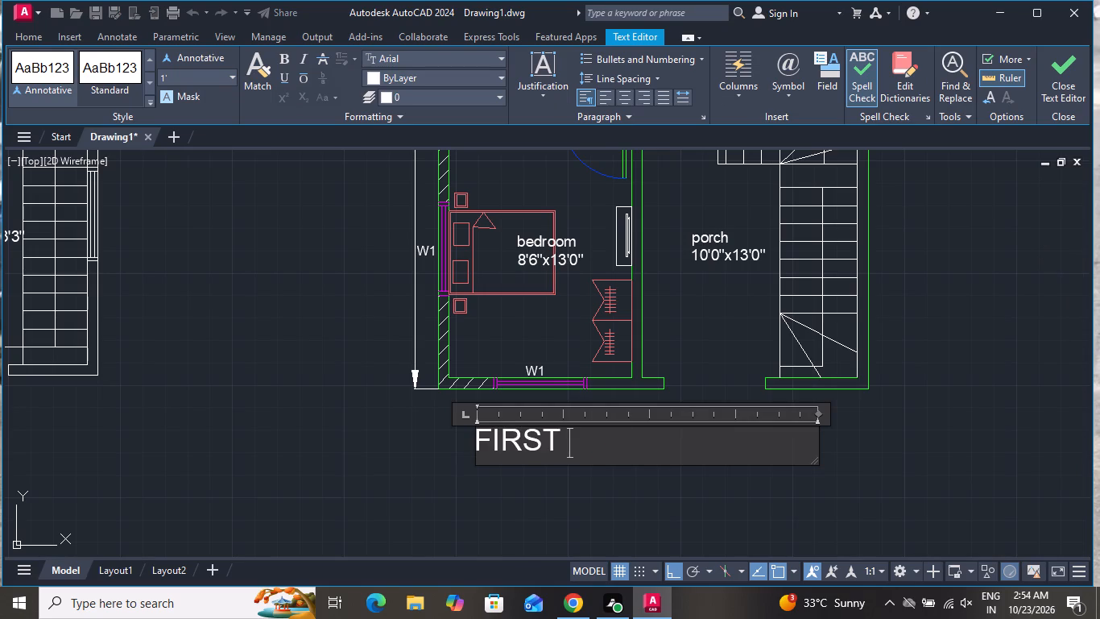
pyautogui.press('f')
pyautogui.write('LOO')
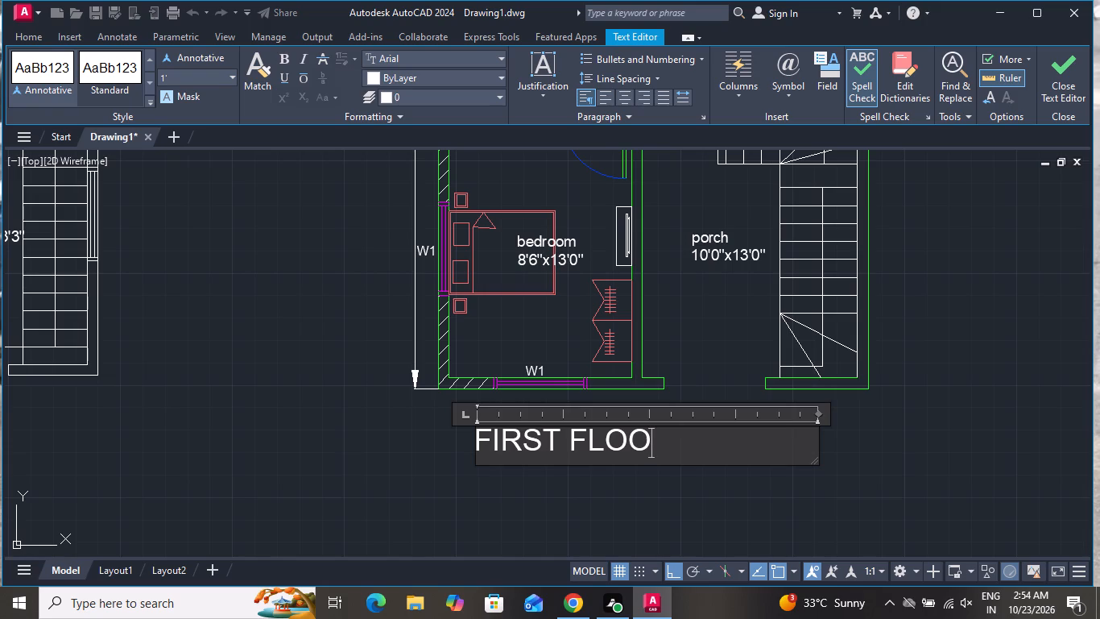
pyautogui.write('R')
pyautogui.press('space')
pyautogui.write('PLAN')
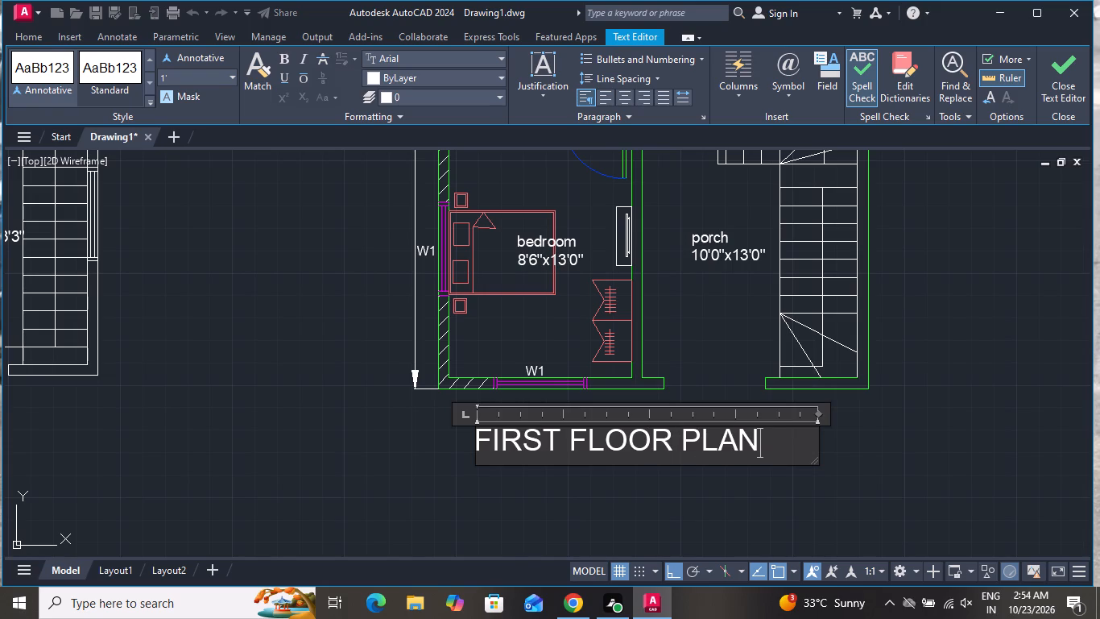
pyautogui.click(854, 414)
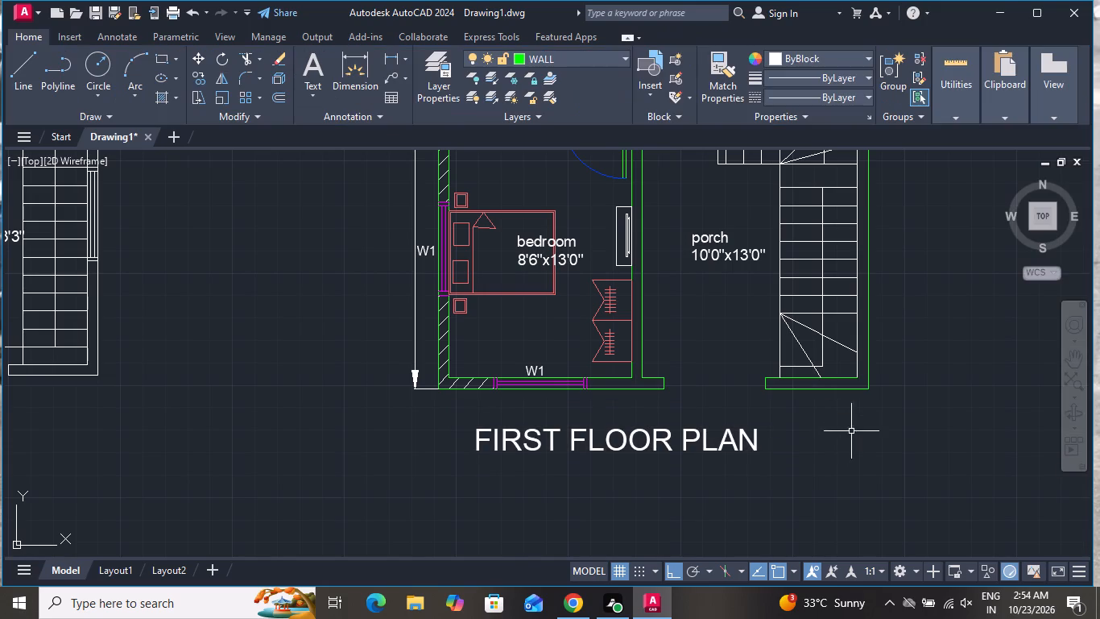
# Examine the row of floor plans, including the white first floor plan and the furnished ground floor plan up close.
pyautogui.scroll(-5, 846, 438)
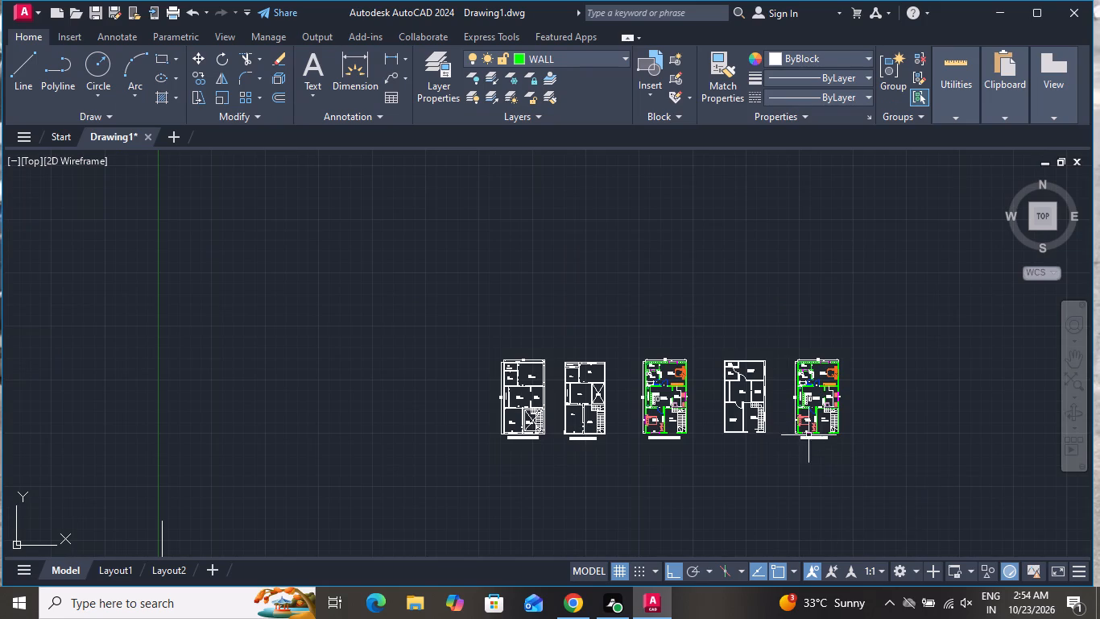
pyautogui.scroll(2, 808, 435)
pyautogui.scroll(-2, 806, 433)
pyautogui.scroll(2, 652, 425)
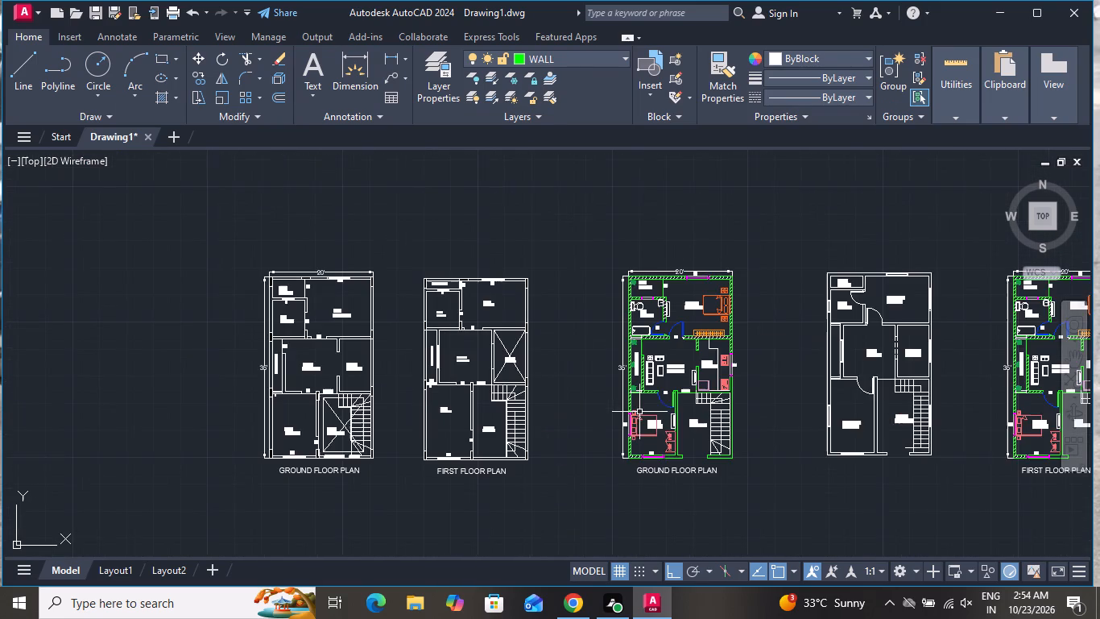
pyautogui.scroll(-1, 635, 409)
pyautogui.scroll(4, 650, 342)
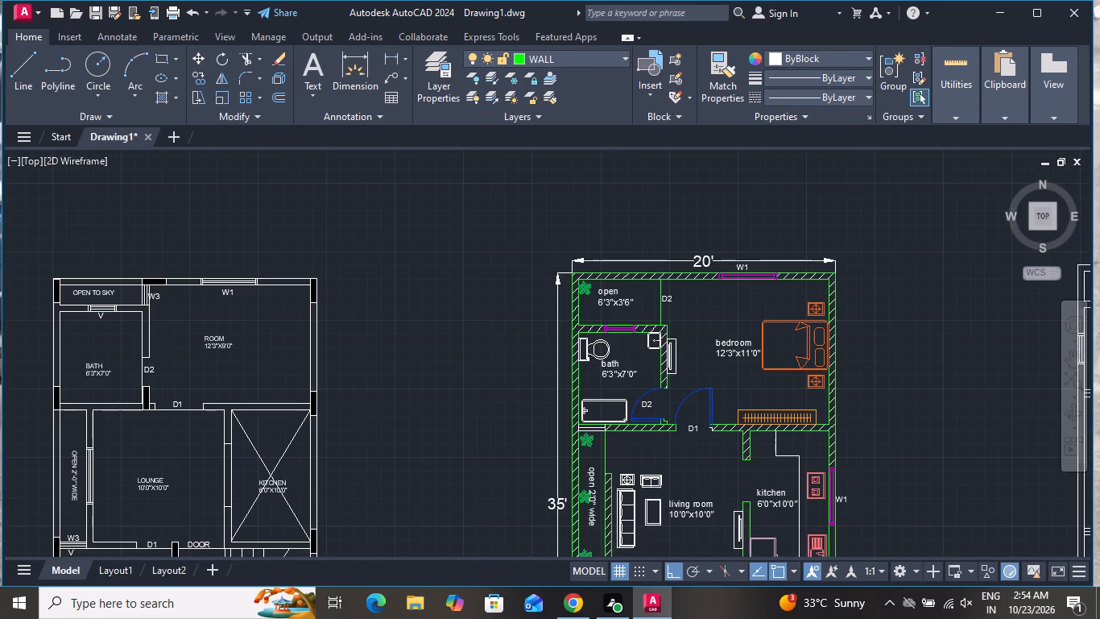
pyautogui.scroll(-6, 648, 343)
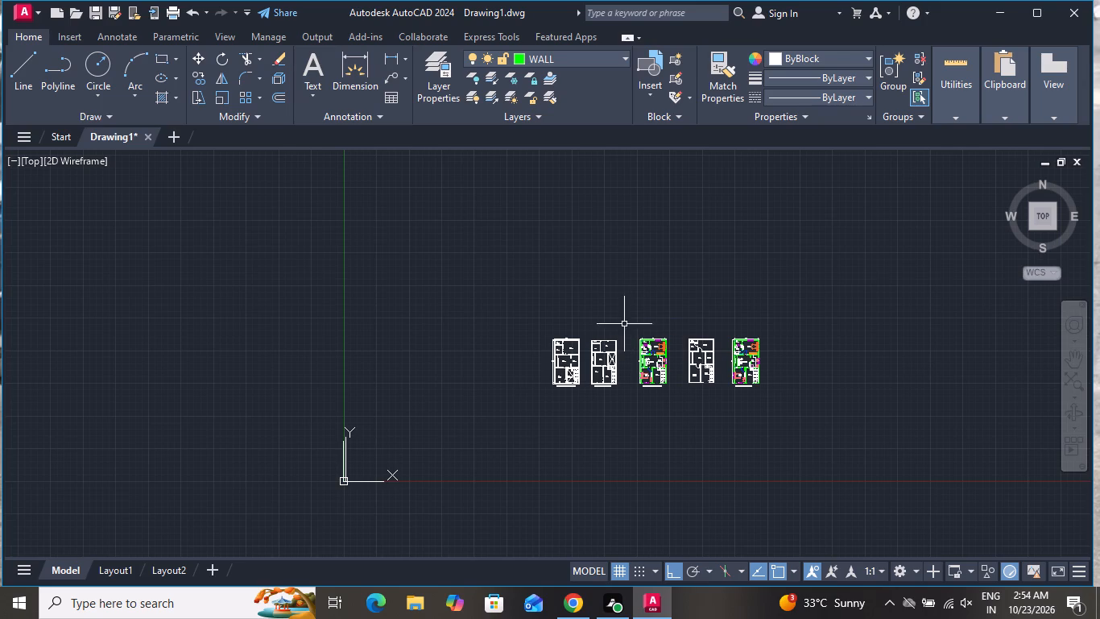
# Draw a 20' horizontal line above the leftmost plans and a vertical line about 56' up from its right end.
pyautogui.click(11, 62)
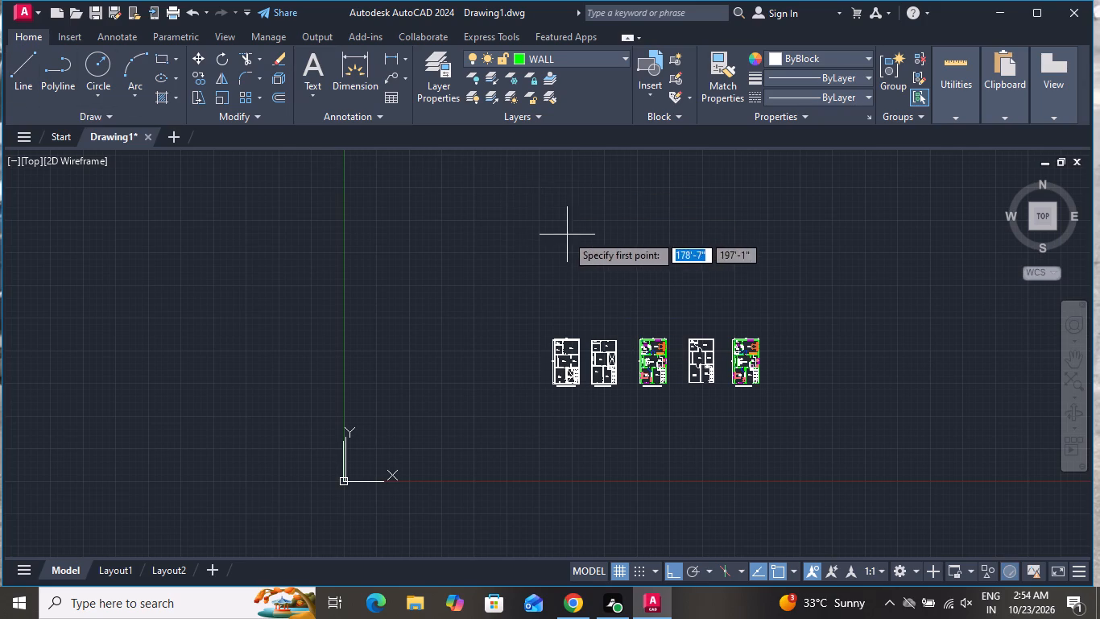
pyautogui.scroll(1, 512, 234)
pyautogui.click(563, 362)
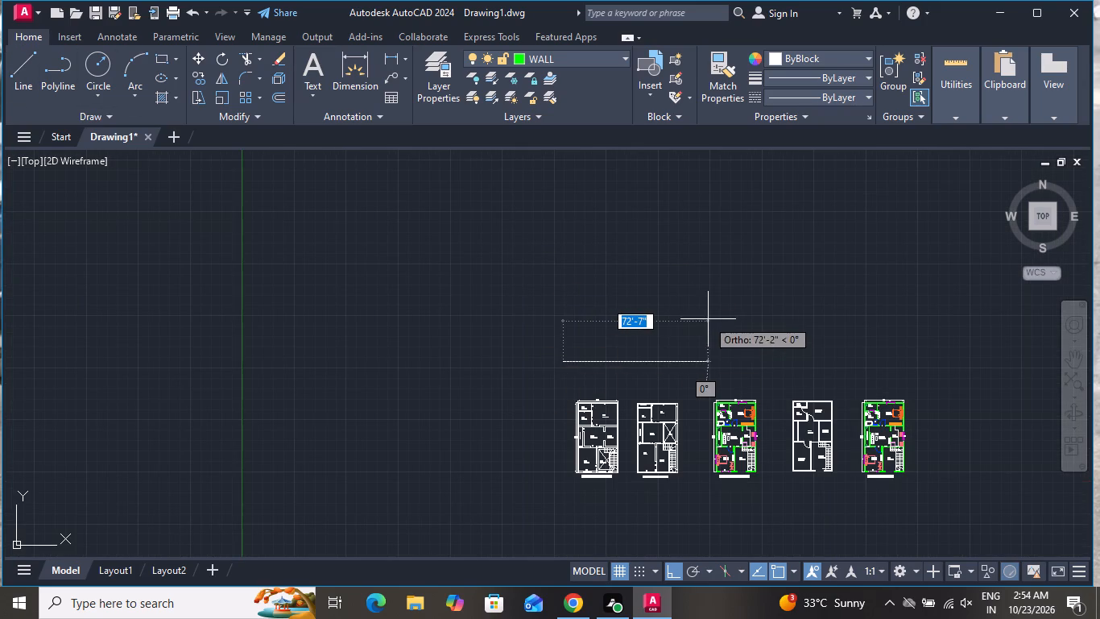
pyautogui.write("20'")
pyautogui.press('Return')
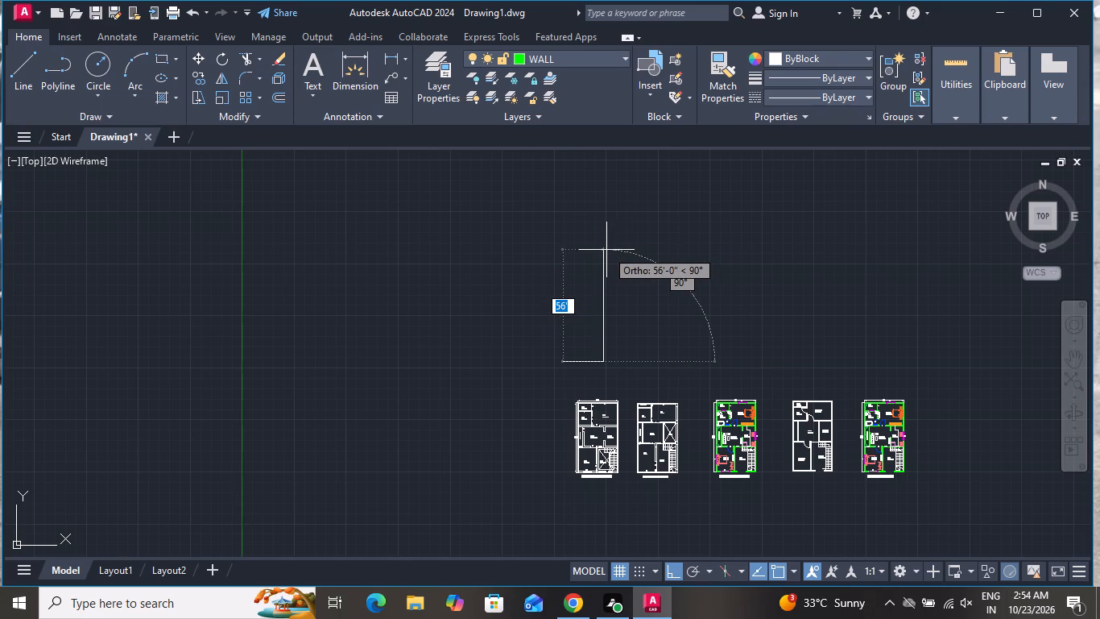
pyautogui.click(605, 249)
pyautogui.rightClick(605, 248)
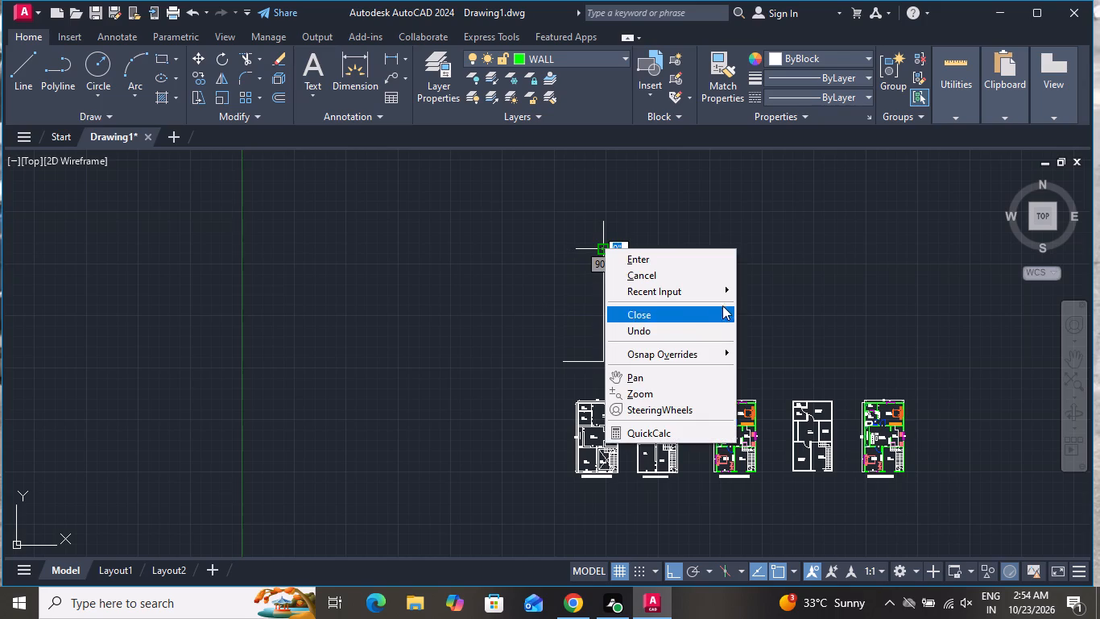
pyautogui.click(695, 272)
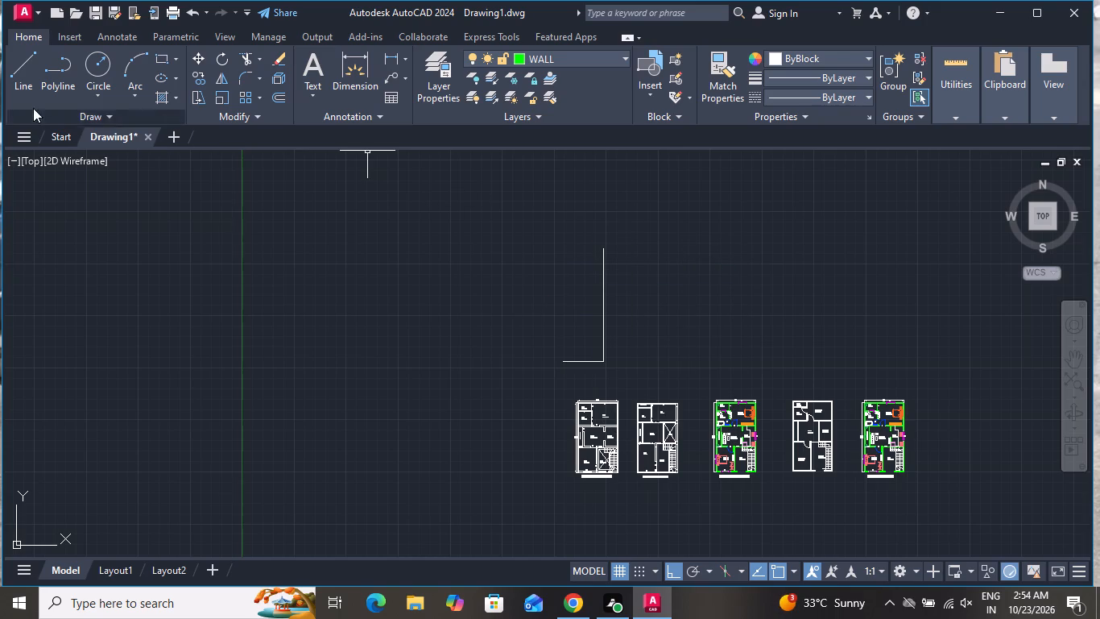
# Draw a vertical line up from the left end of the 20' base line, slightly taller than the opposite side line.
pyautogui.click(27, 78)
pyautogui.scroll(2, 568, 369)
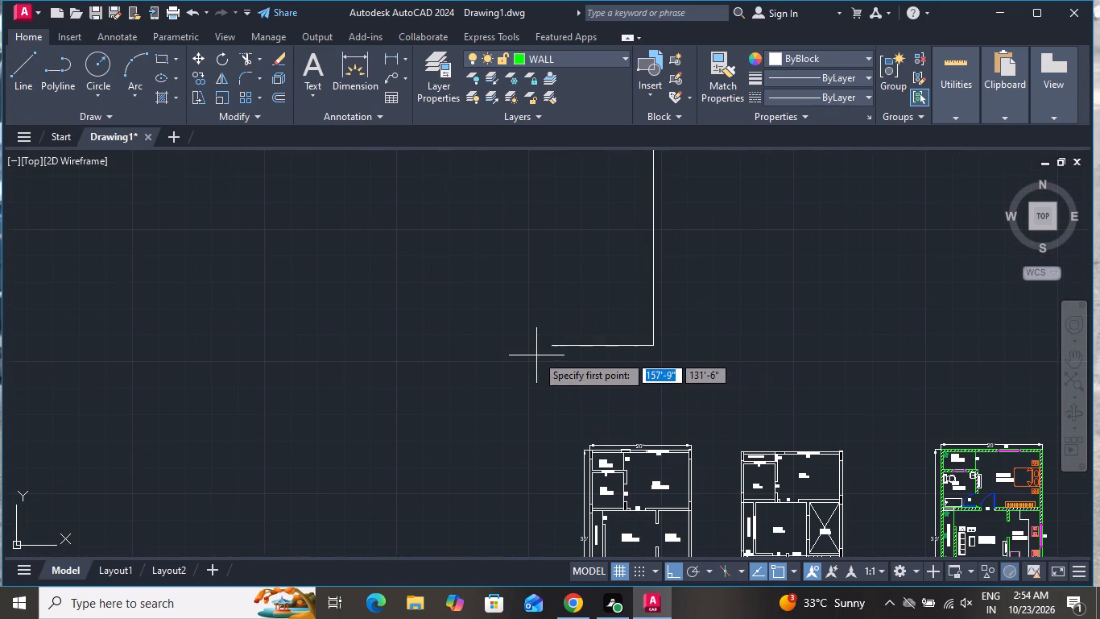
pyautogui.click(547, 344)
pyautogui.scroll(-2, 495, 194)
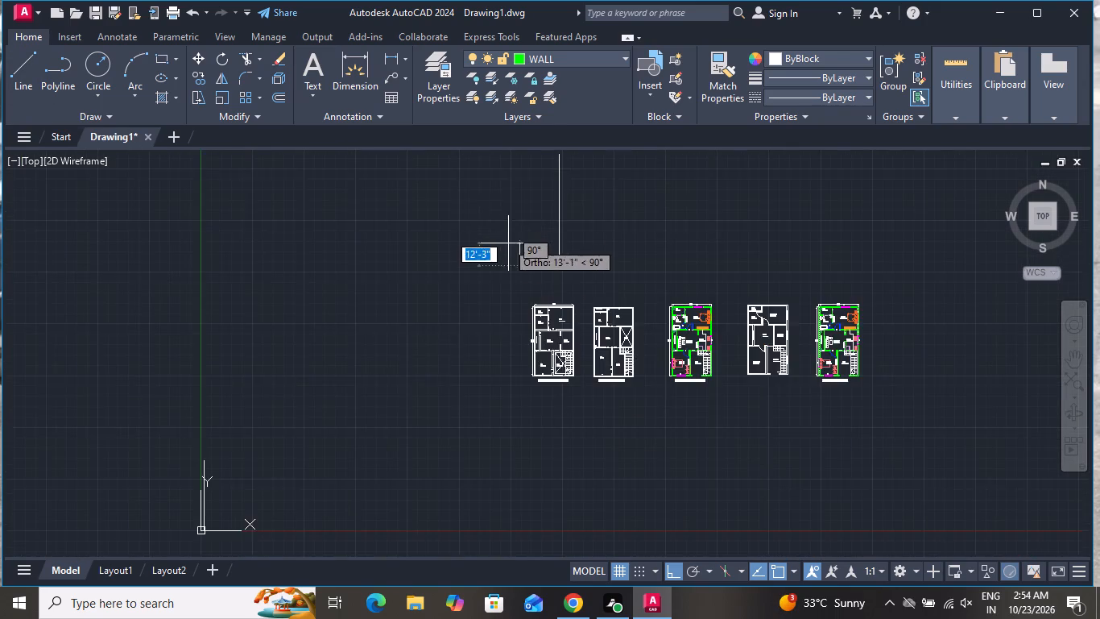
pyautogui.scroll(-1, 512, 250)
pyautogui.click(507, 181)
pyautogui.rightClick(507, 181)
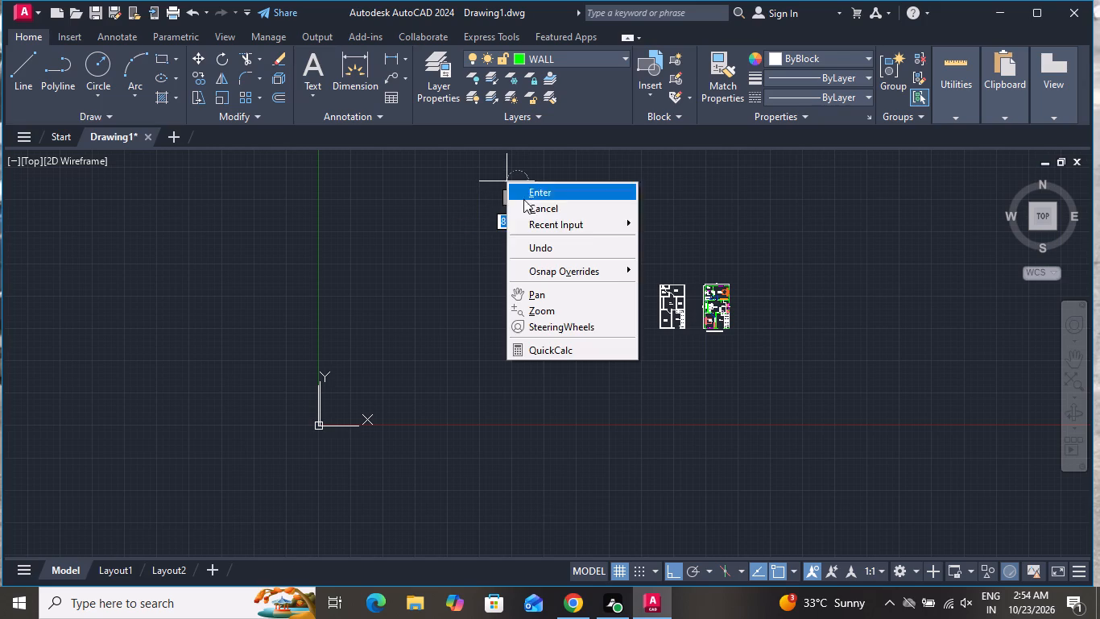
pyautogui.click(560, 213)
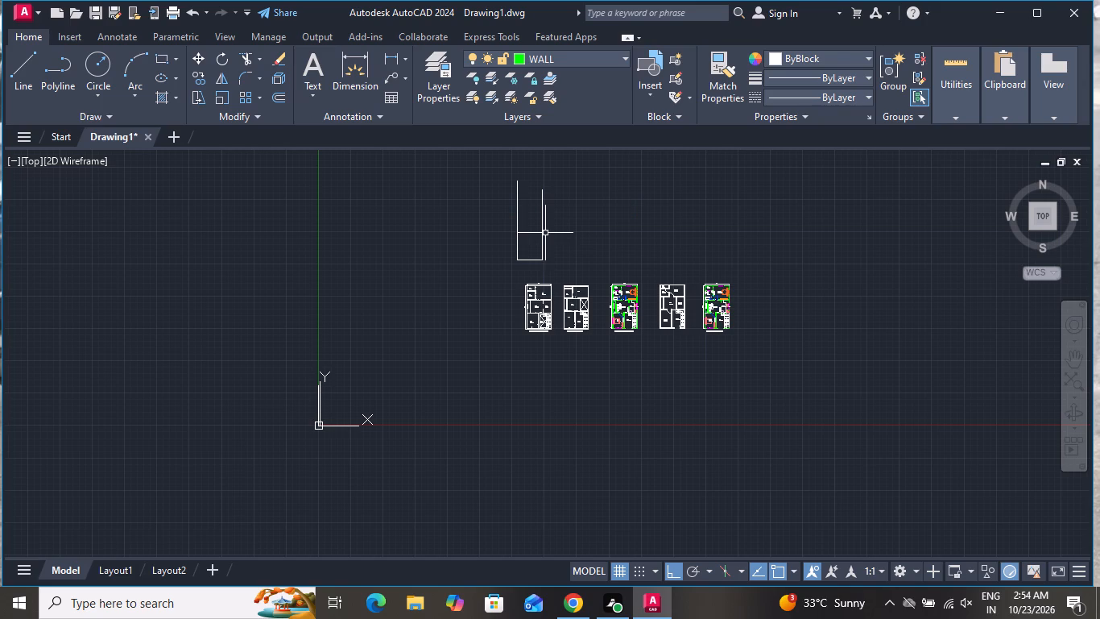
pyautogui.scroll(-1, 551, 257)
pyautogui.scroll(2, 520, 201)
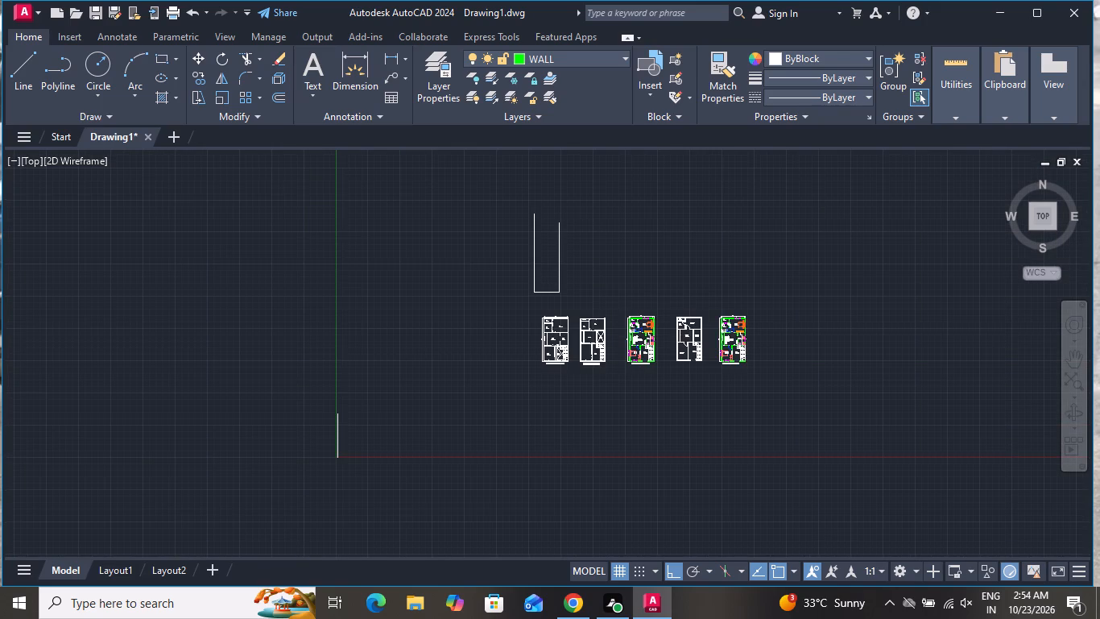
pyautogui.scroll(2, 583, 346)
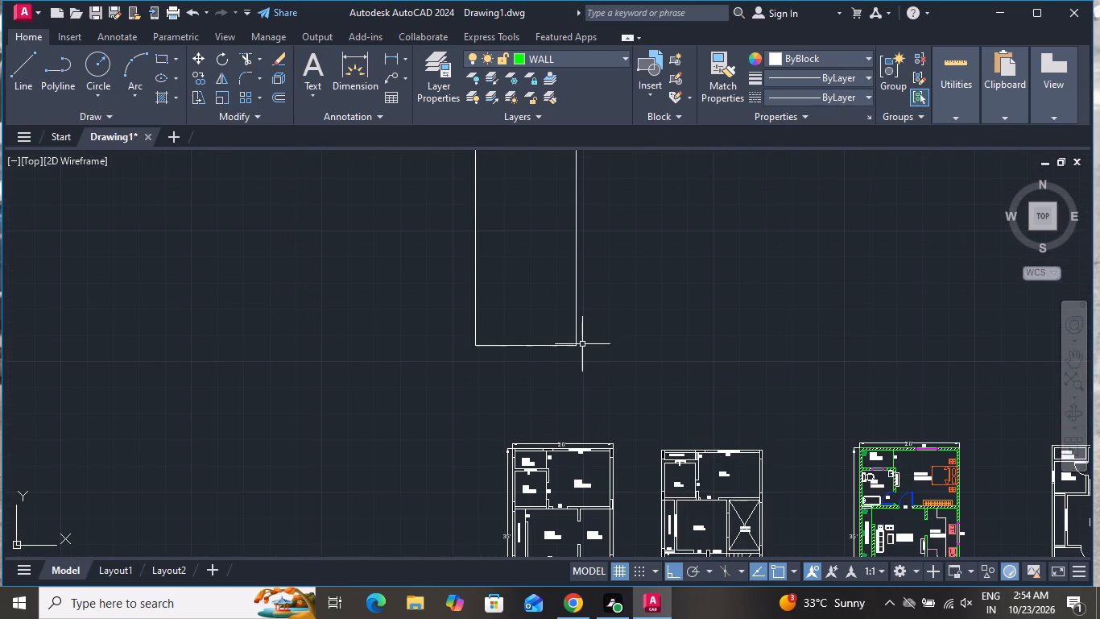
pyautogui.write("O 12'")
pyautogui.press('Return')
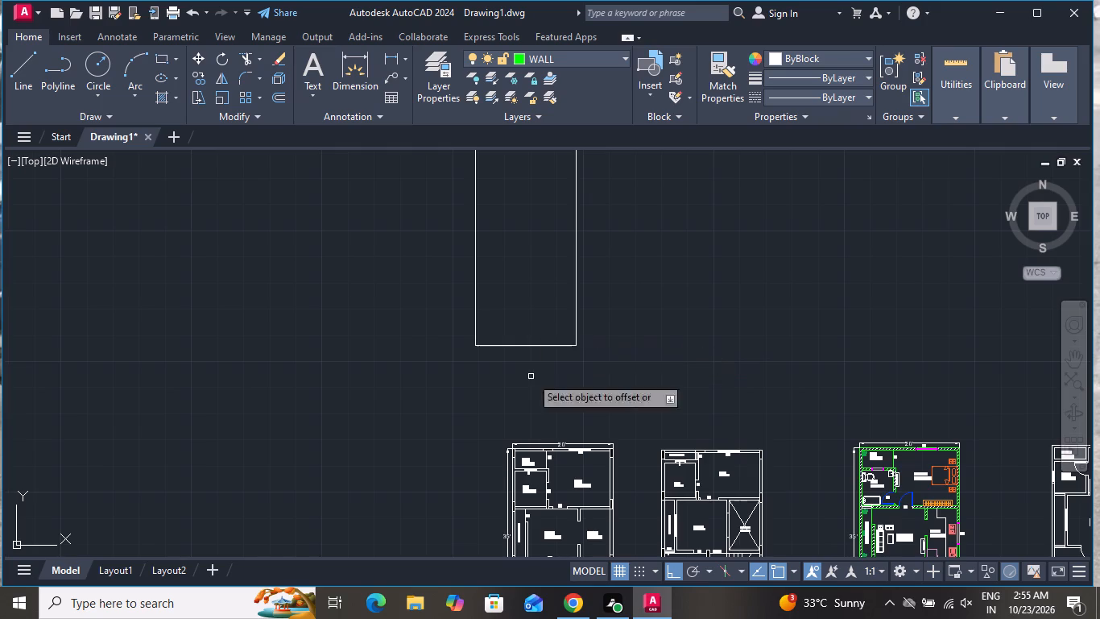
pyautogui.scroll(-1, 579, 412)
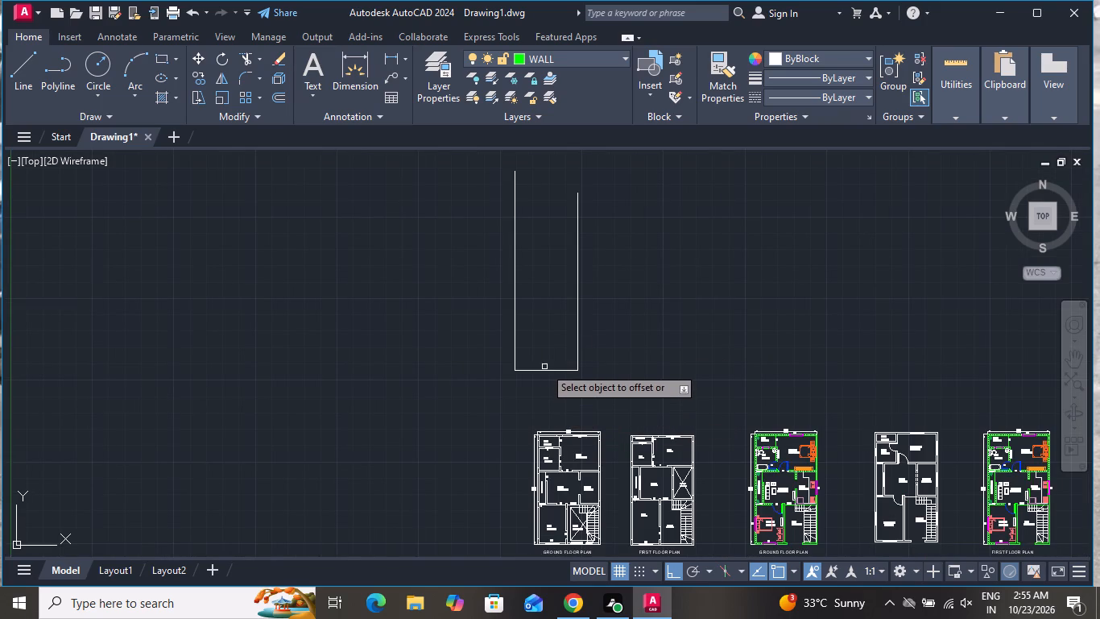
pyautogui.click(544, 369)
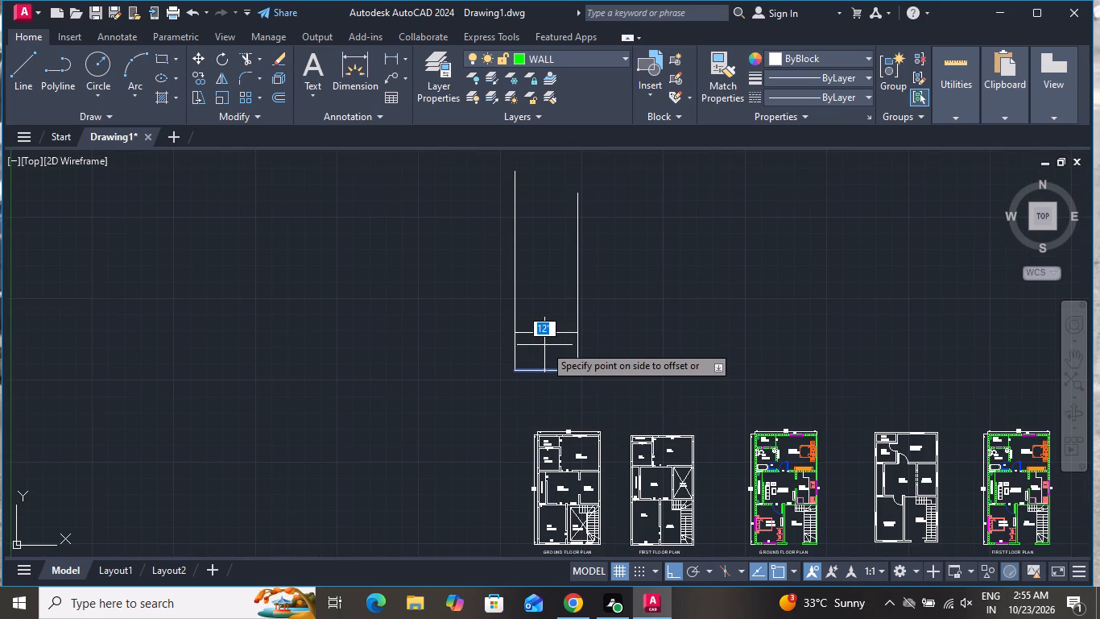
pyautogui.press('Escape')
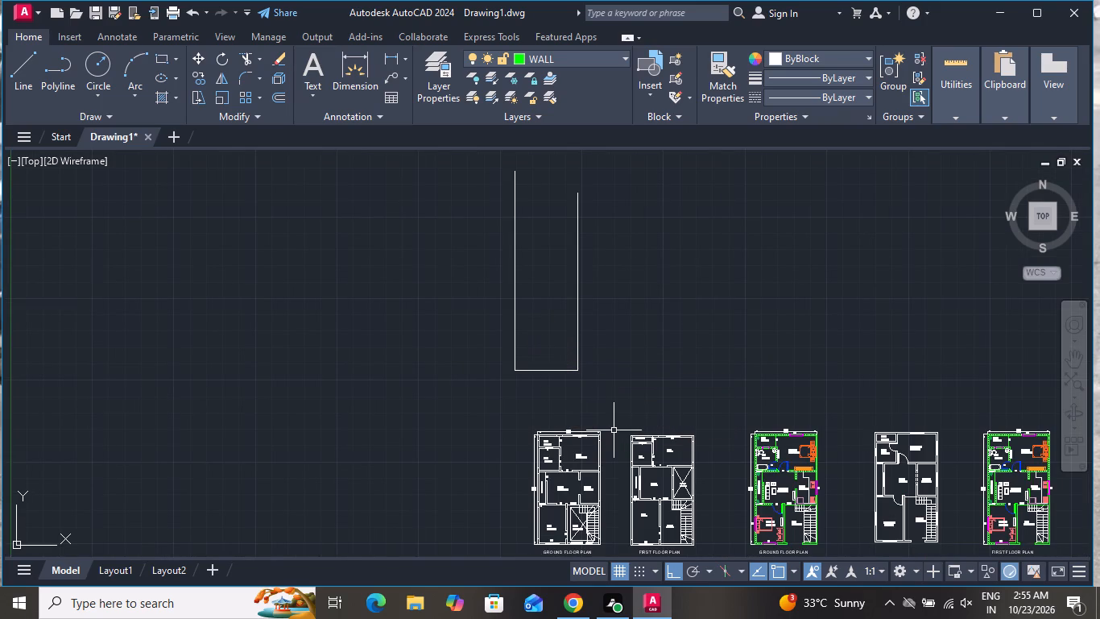
# Draw a horizontal line between the two side lines, a short distance above the 20' base line.
pyautogui.click(16, 67)
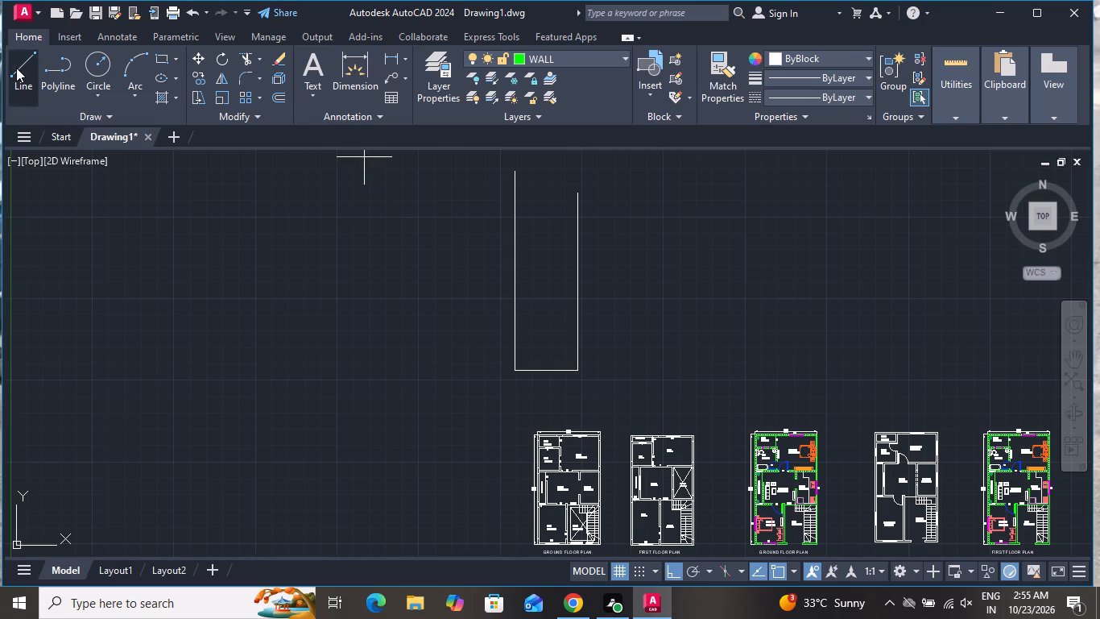
pyautogui.scroll(2, 716, 459)
pyautogui.scroll(-1, 635, 313)
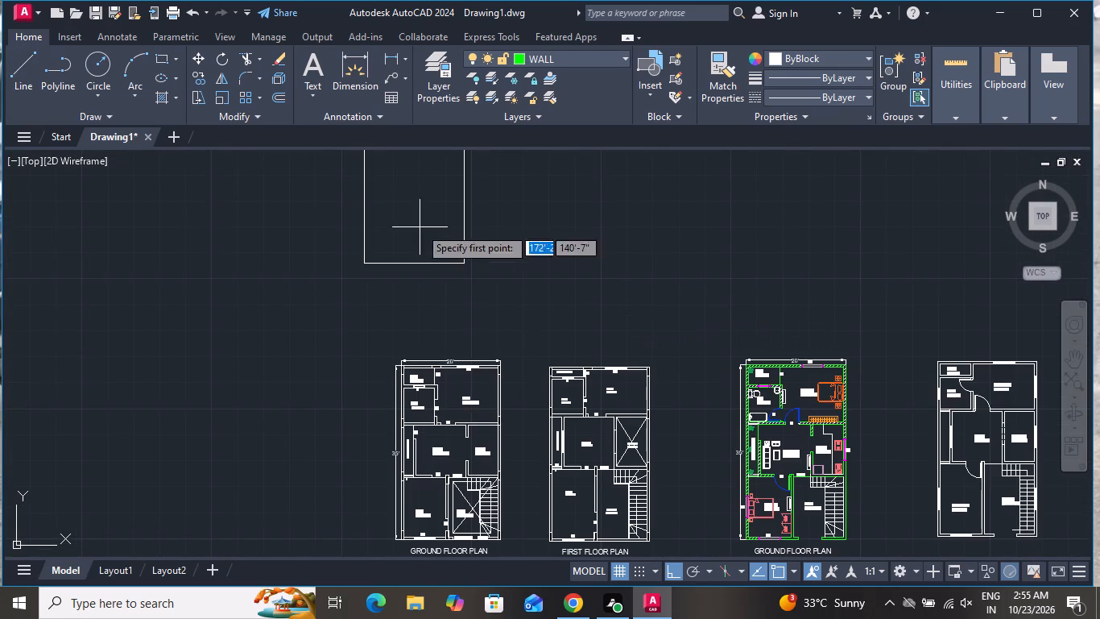
pyautogui.scroll(1, 361, 235)
pyautogui.click(366, 252)
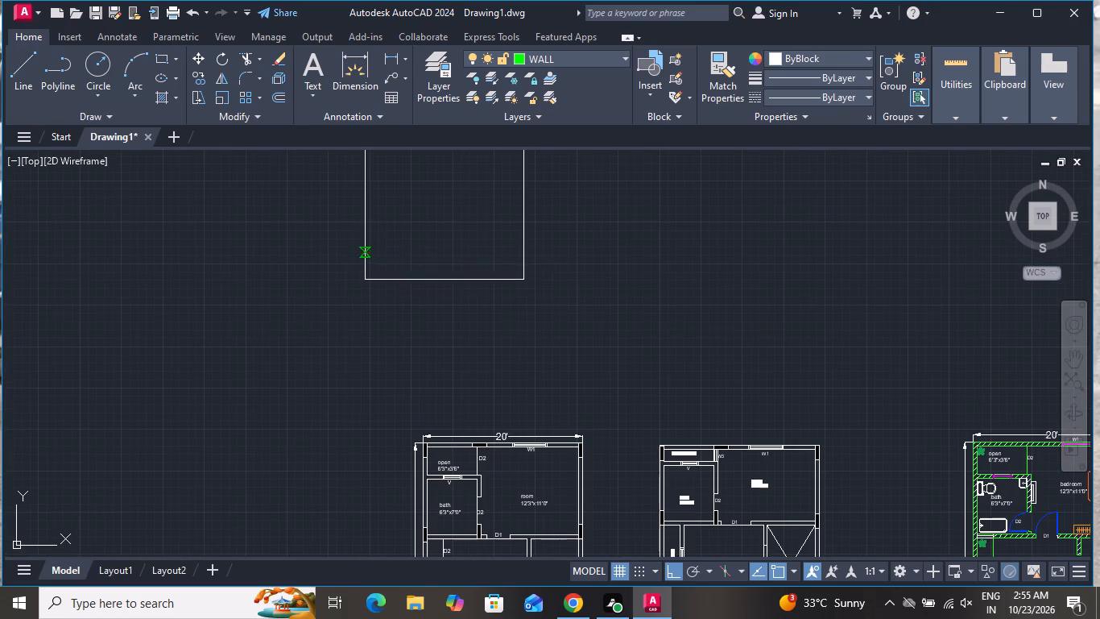
pyautogui.click(526, 253)
pyautogui.rightClick(526, 250)
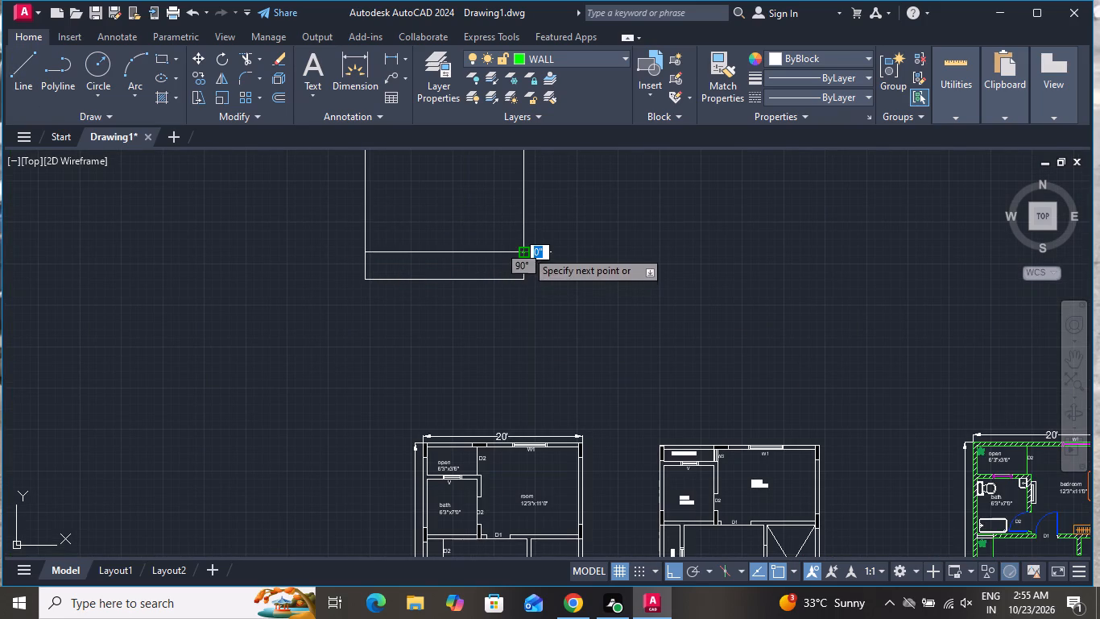
pyautogui.click(532, 264)
# Offset the horizontal line just above the base line 12' upward.
pyautogui.scroll(-2, 548, 342)
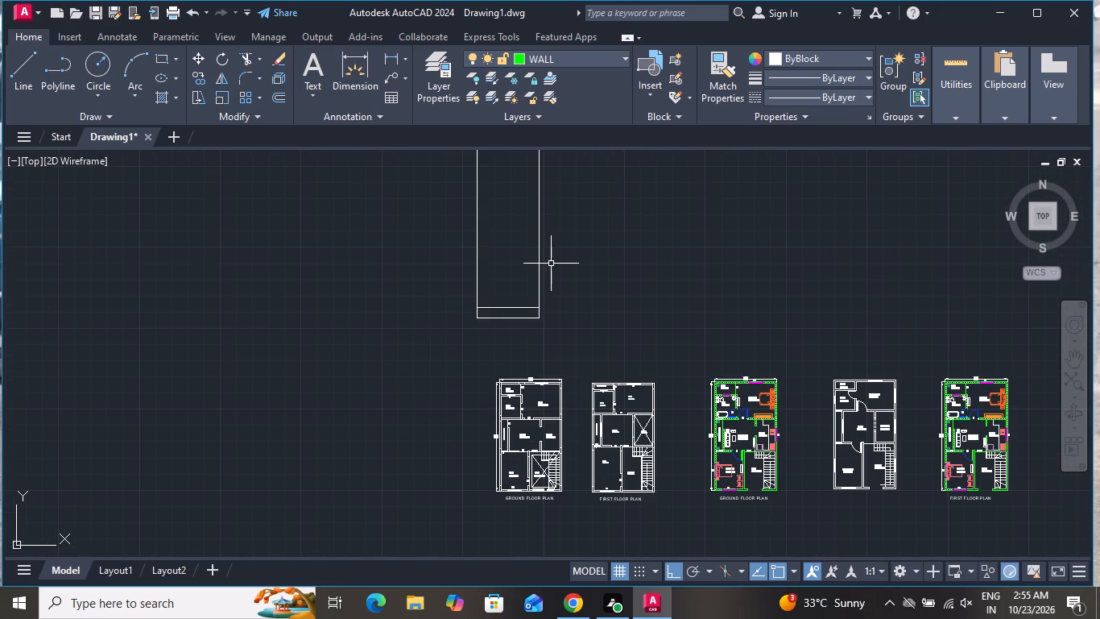
pyautogui.scroll(1, 470, 225)
pyautogui.write('O 12')
pyautogui.press("'")
pyautogui.press('Return')
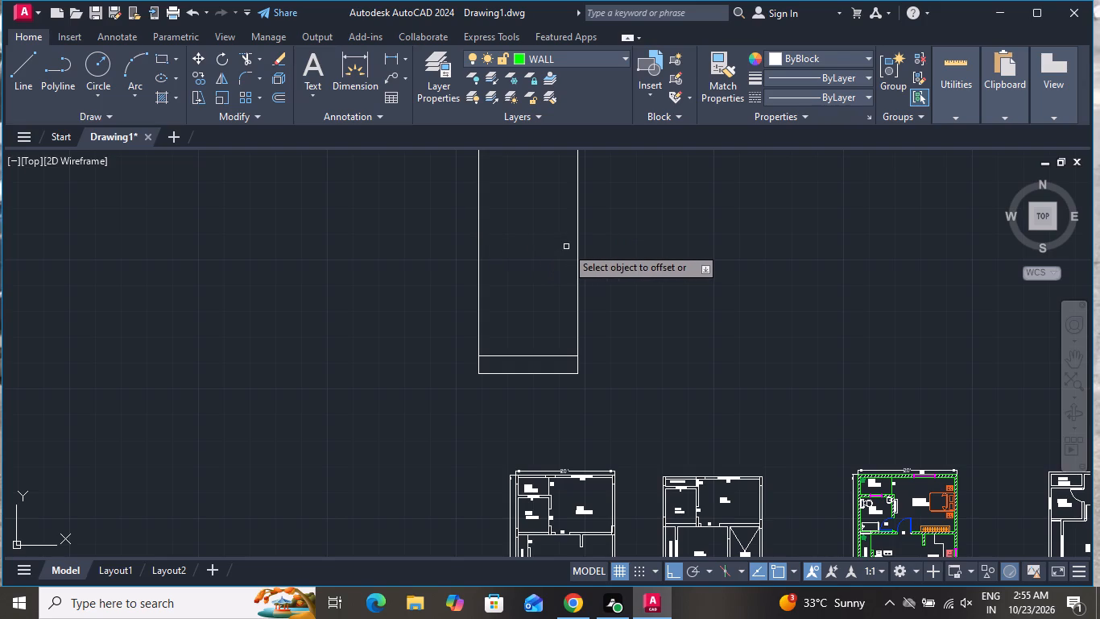
pyautogui.click(560, 358)
pyautogui.click(520, 254)
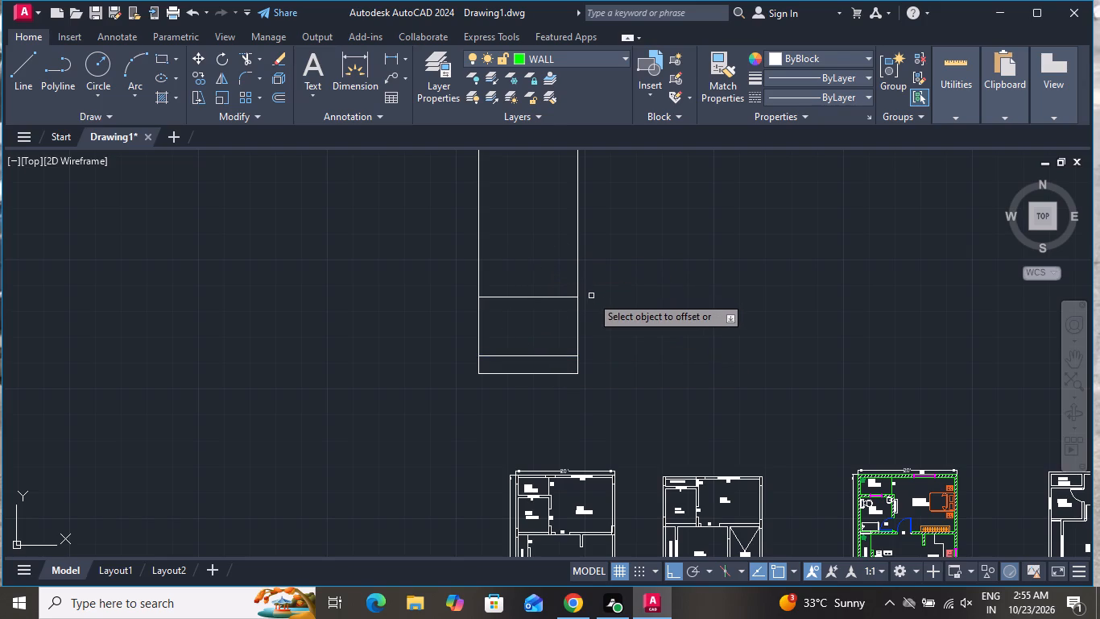
pyautogui.rightClick(591, 296)
pyautogui.click(622, 324)
# Offset the upper horizontal line 6" upward for the wall thickness.
pyautogui.write('O 6"')
pyautogui.press('Return')
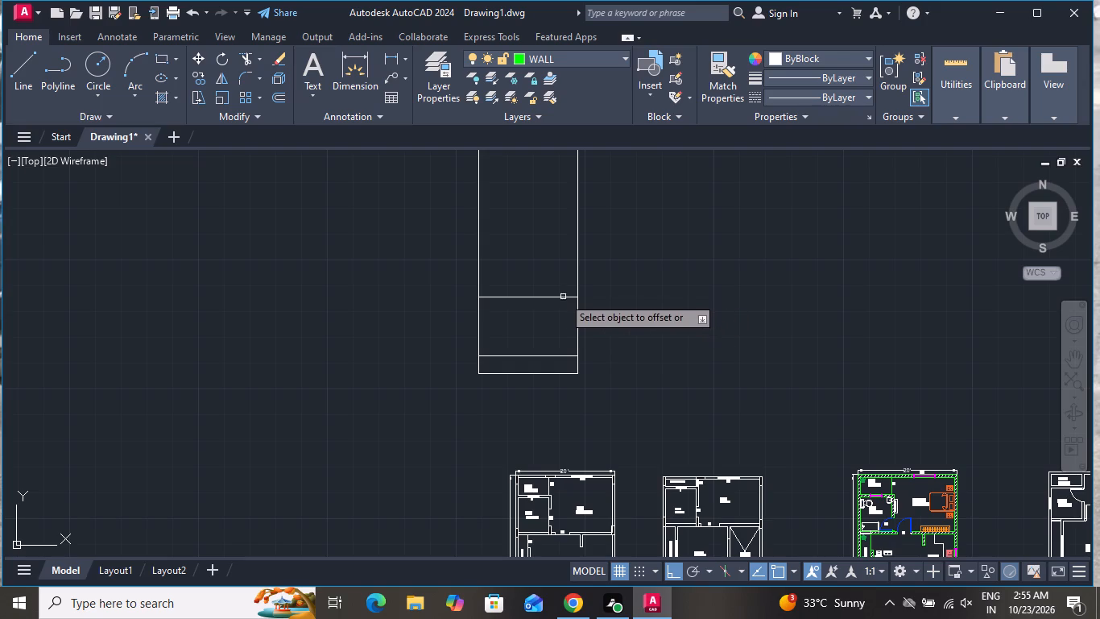
pyautogui.click(560, 297)
pyautogui.click(557, 276)
pyautogui.rightClick(709, 313)
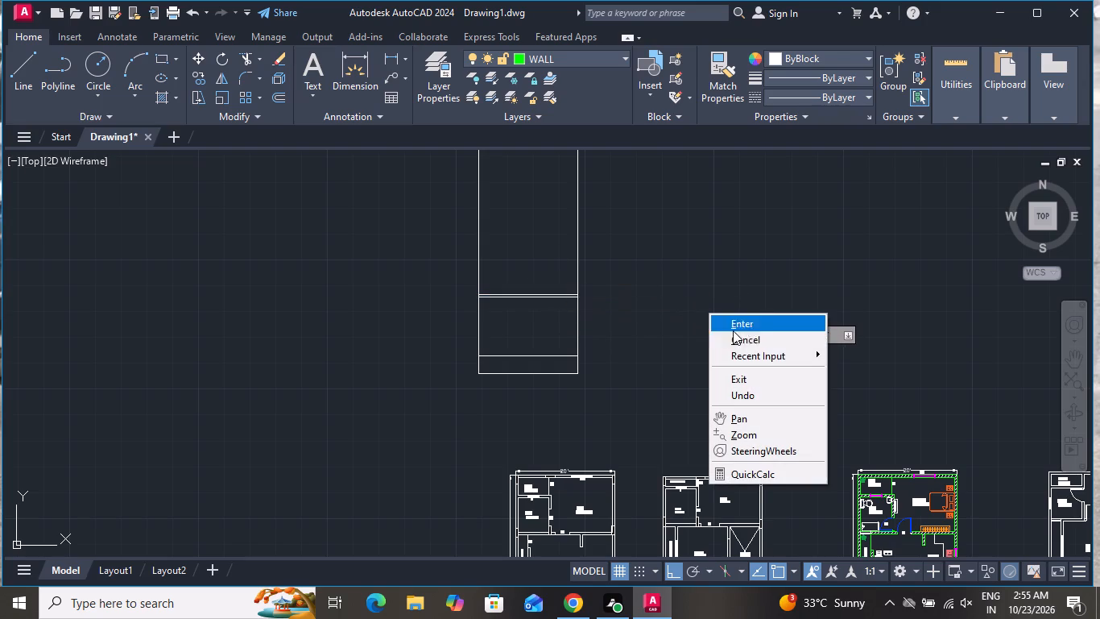
pyautogui.click(747, 339)
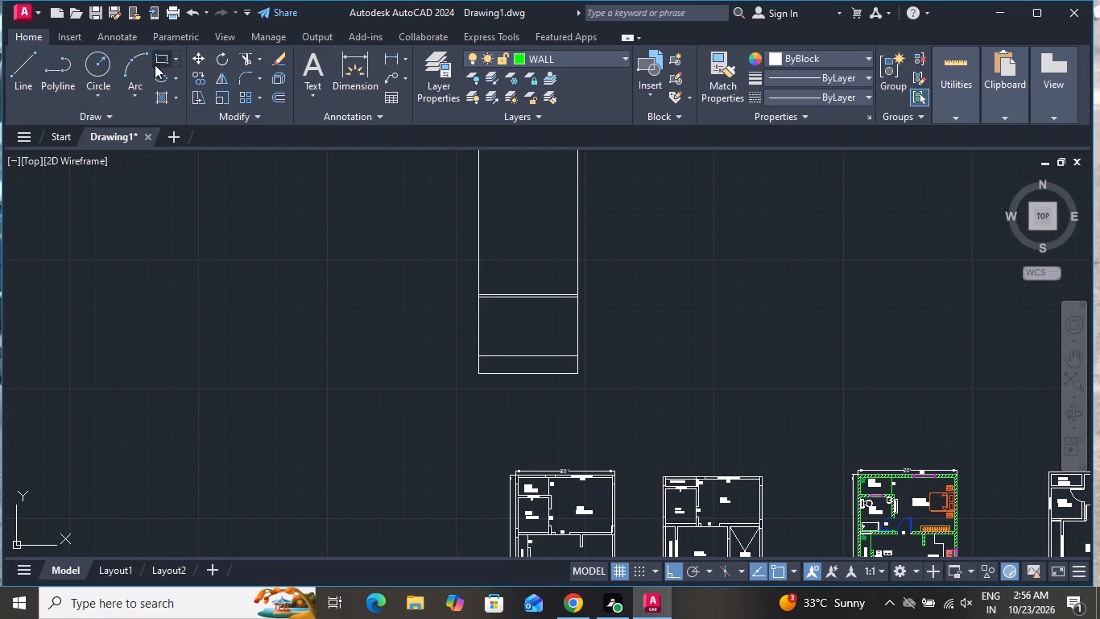
# Draw a small three-sided box about 3'-6" high on the line above the base, in the room's left half.
pyautogui.click(23, 63)
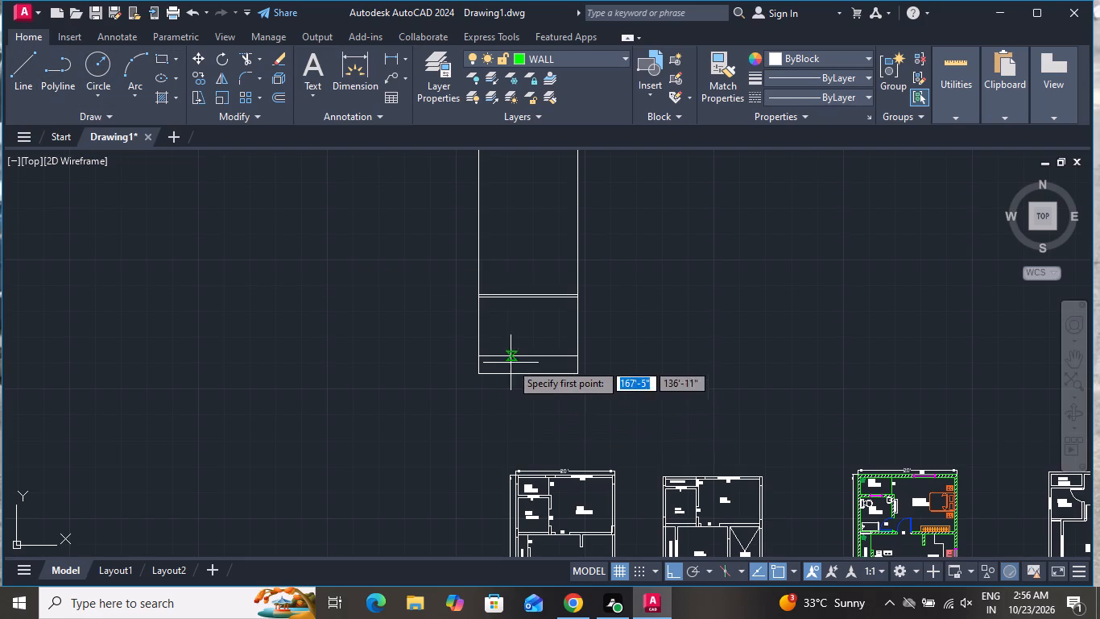
pyautogui.scroll(2, 501, 358)
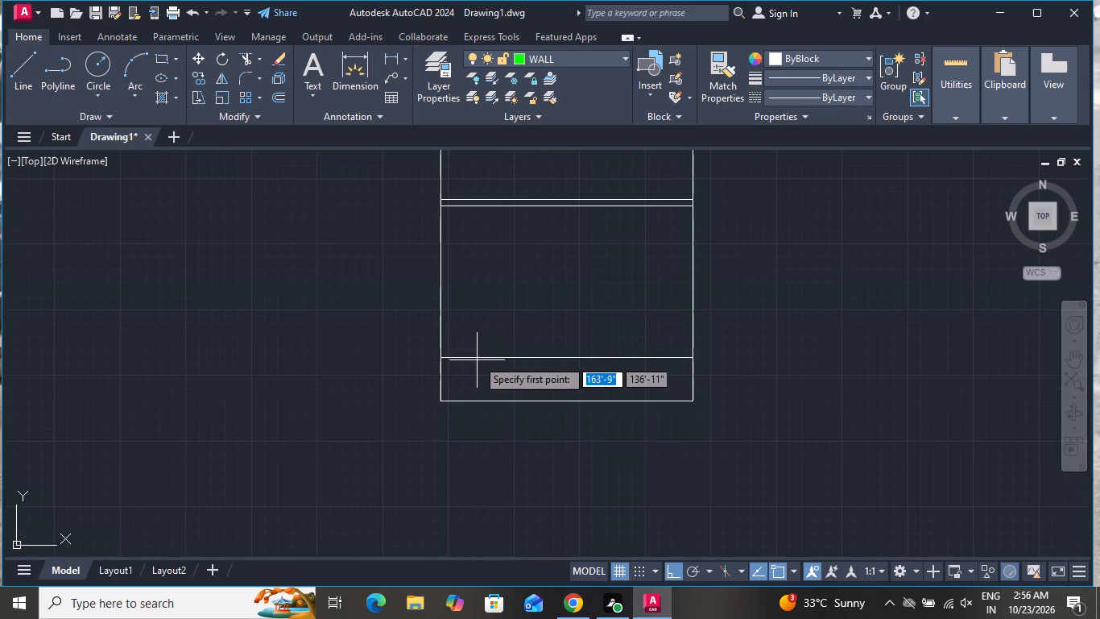
pyautogui.click(475, 355)
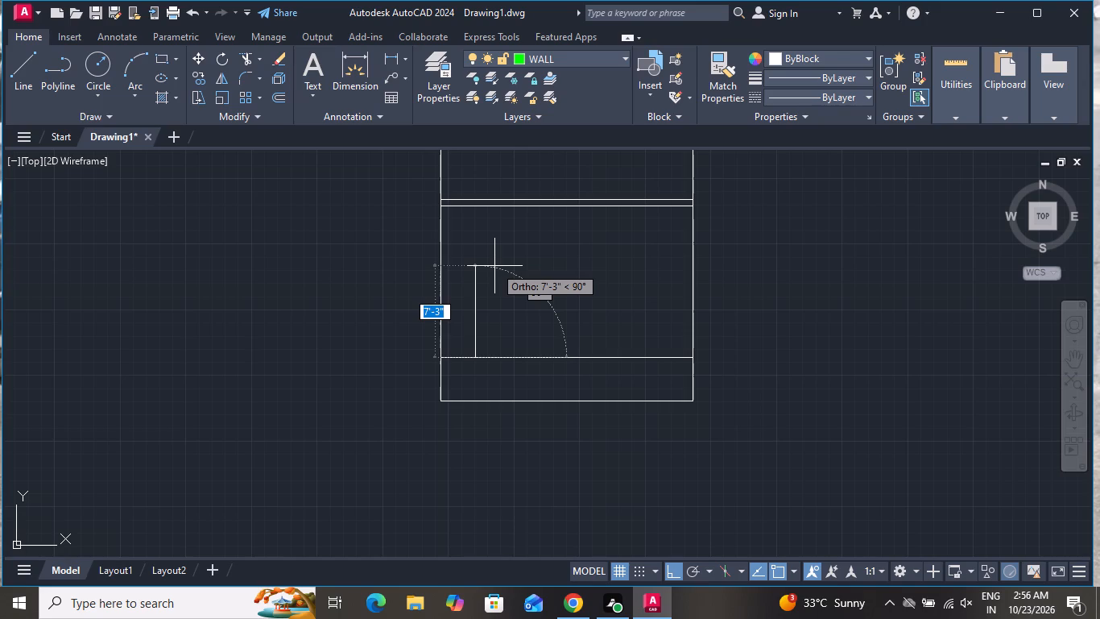
pyautogui.scroll(1, 494, 277)
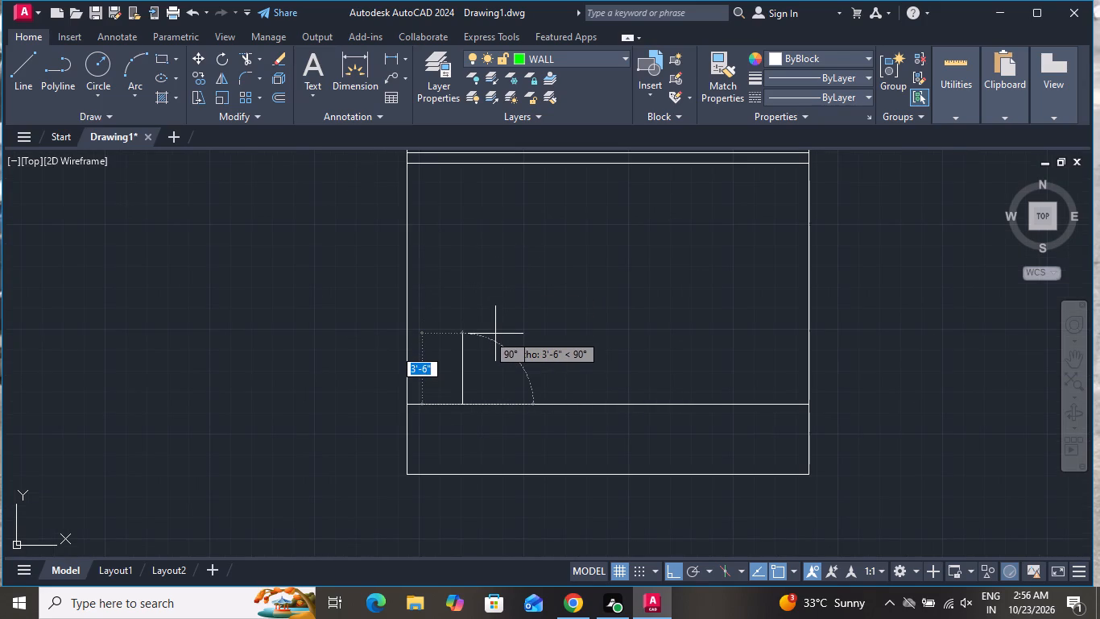
pyautogui.click(495, 334)
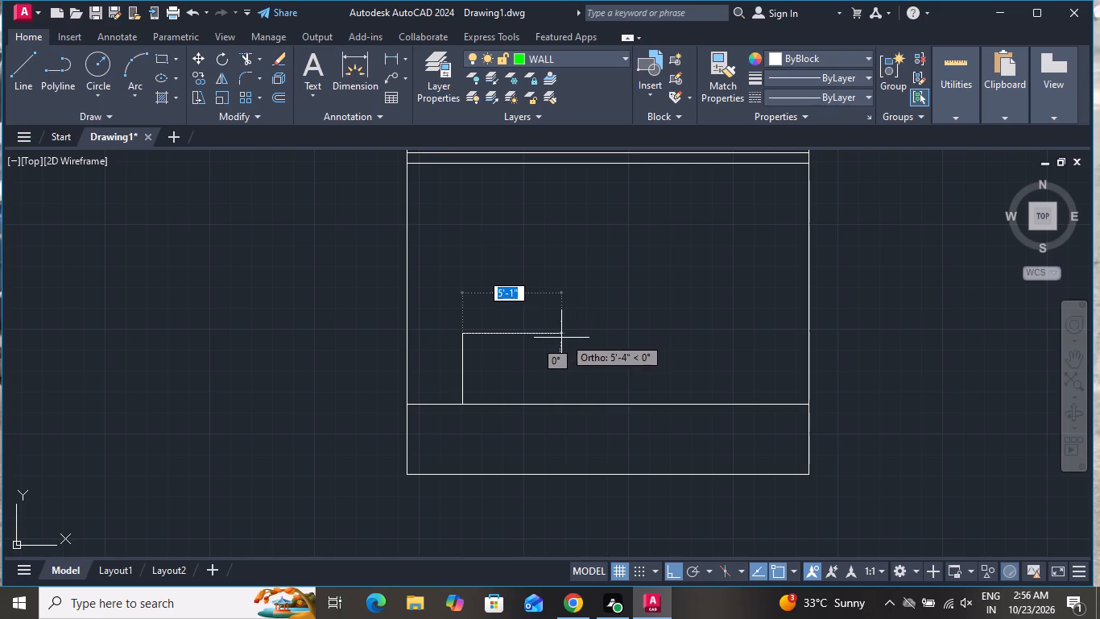
pyautogui.click(556, 339)
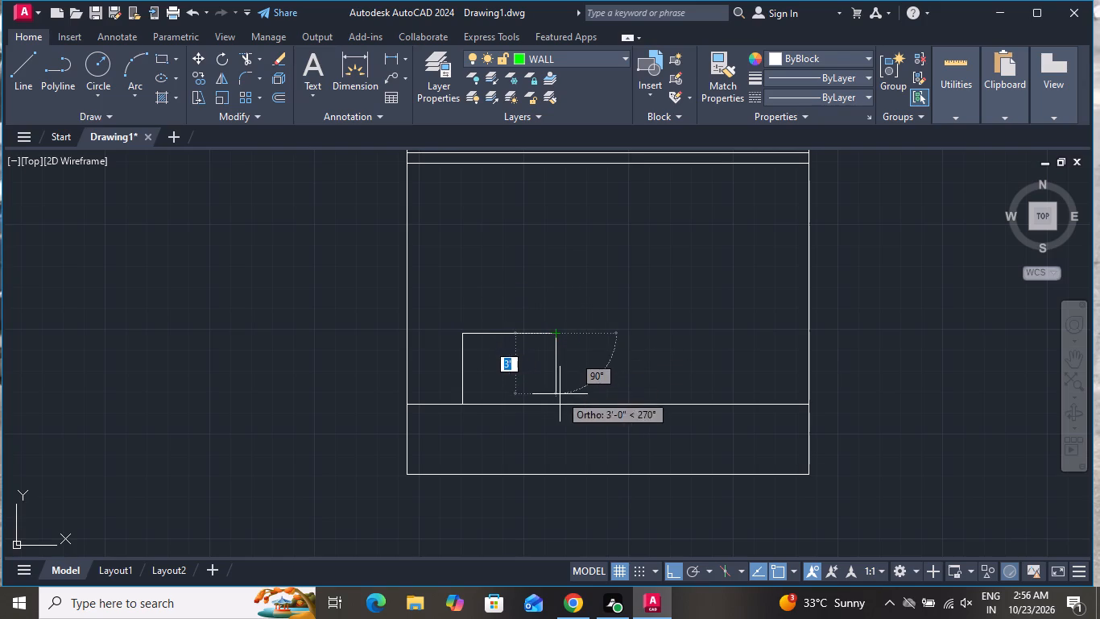
pyautogui.click(555, 400)
pyautogui.rightClick(555, 400)
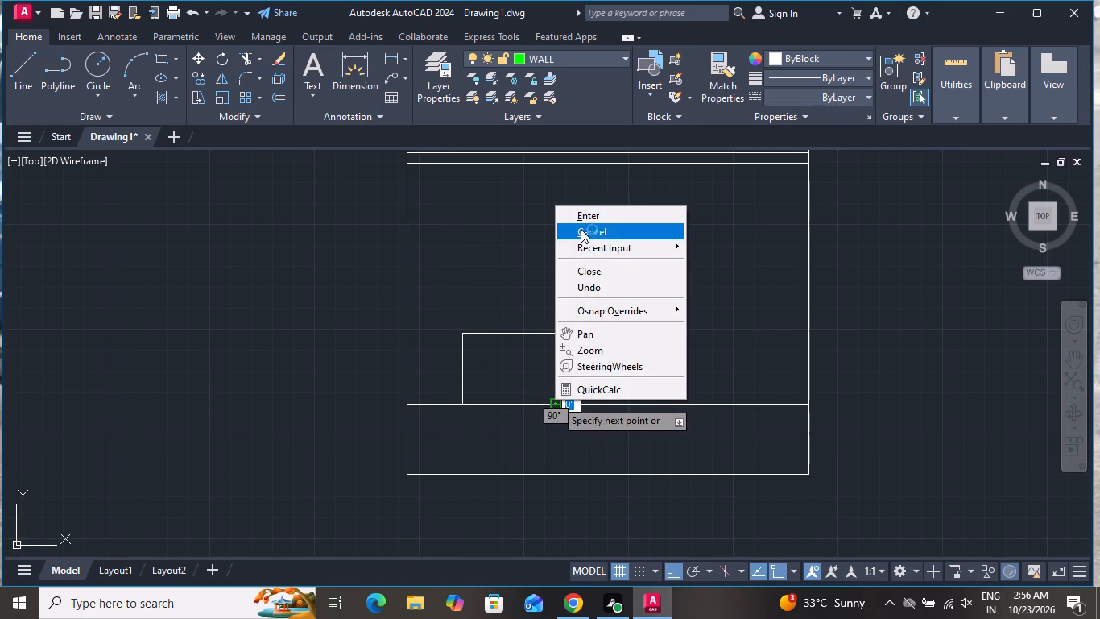
pyautogui.click(581, 229)
# Draw a vertical dividing line from the midpoint of the line above the base up to the 6" wall.
pyautogui.click(28, 71)
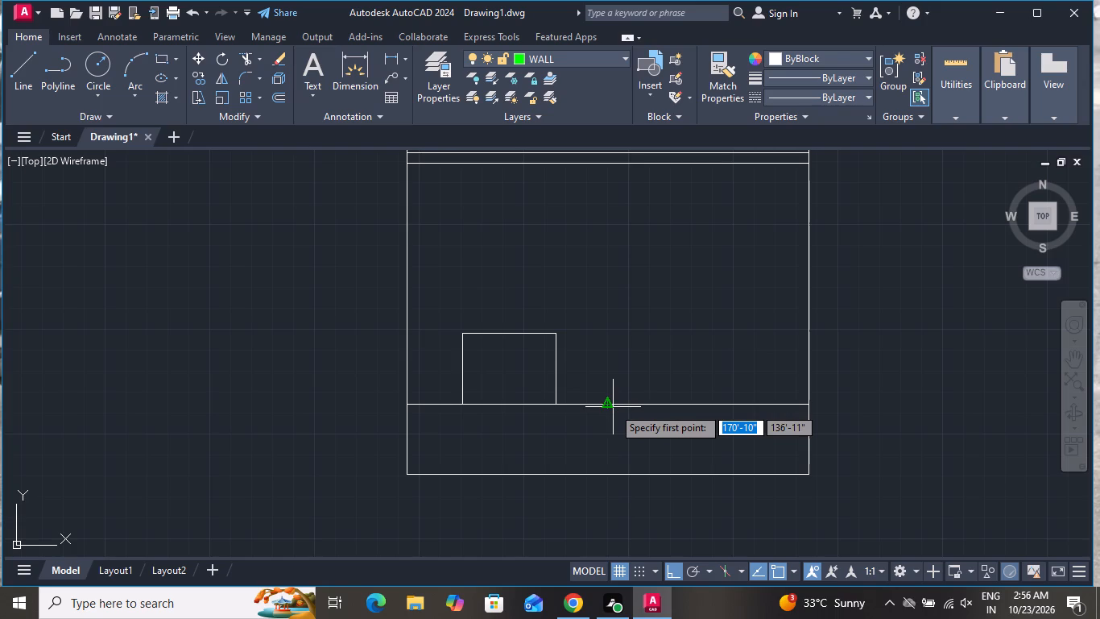
pyautogui.click(613, 404)
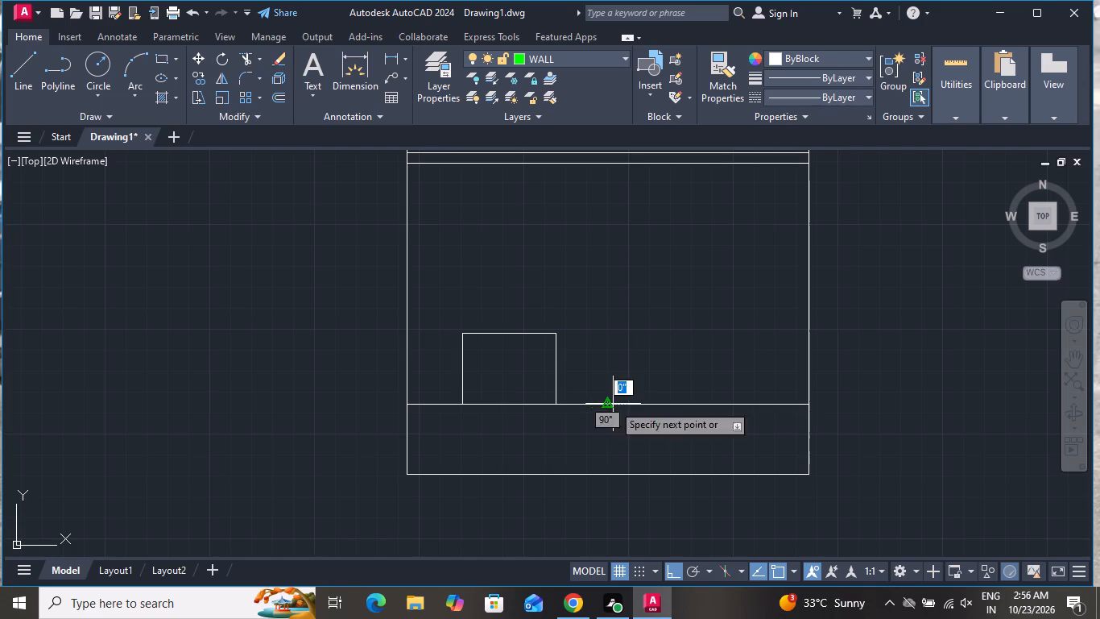
pyautogui.click(606, 163)
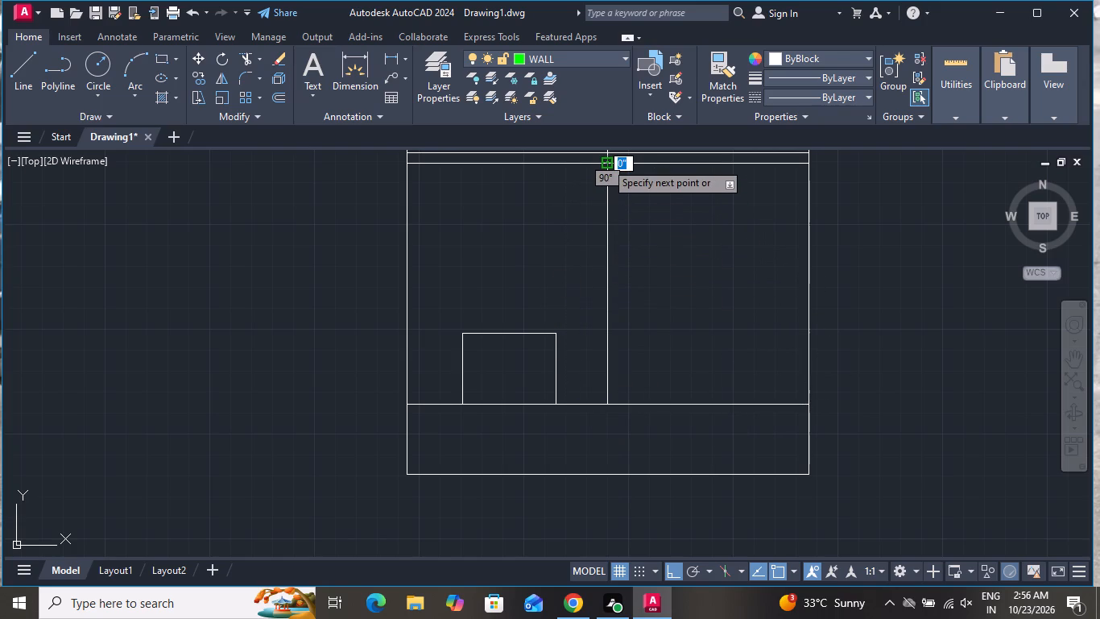
pyautogui.rightClick(606, 162)
pyautogui.click(667, 187)
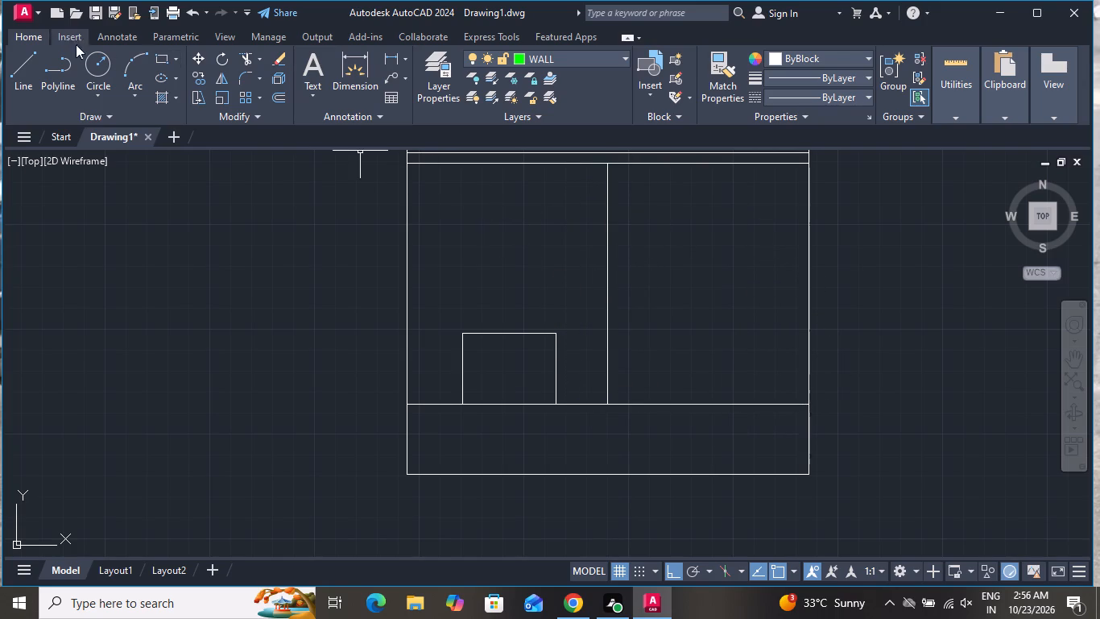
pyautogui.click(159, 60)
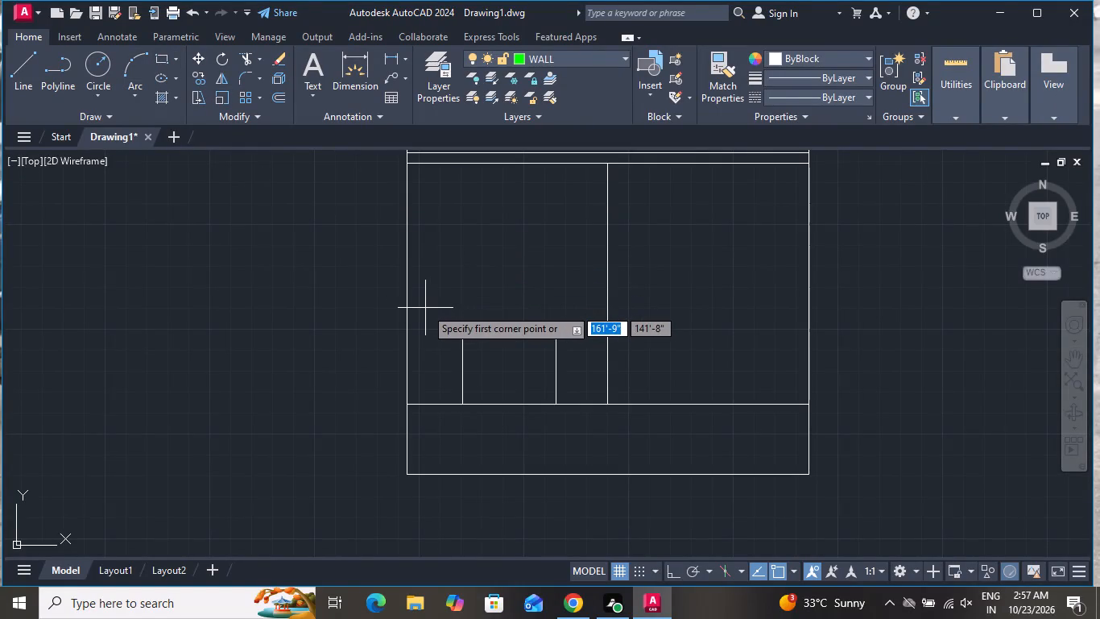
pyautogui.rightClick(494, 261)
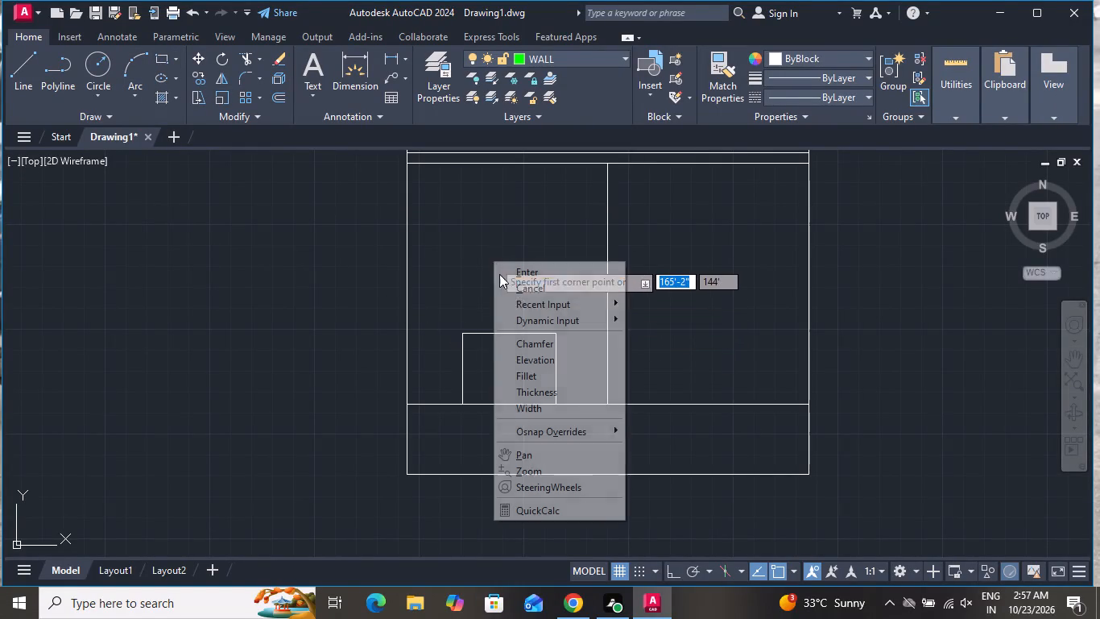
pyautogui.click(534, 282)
# Delete the two vertical sides of the small box in the room's left half.
pyautogui.click(597, 348)
pyautogui.click(454, 362)
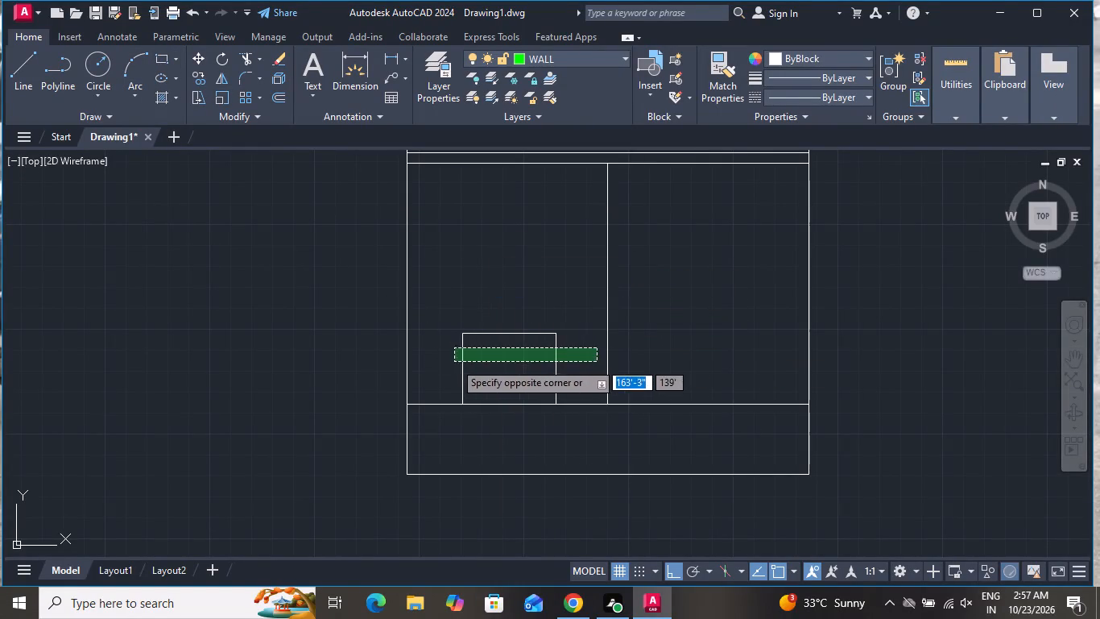
pyautogui.press('Delete')
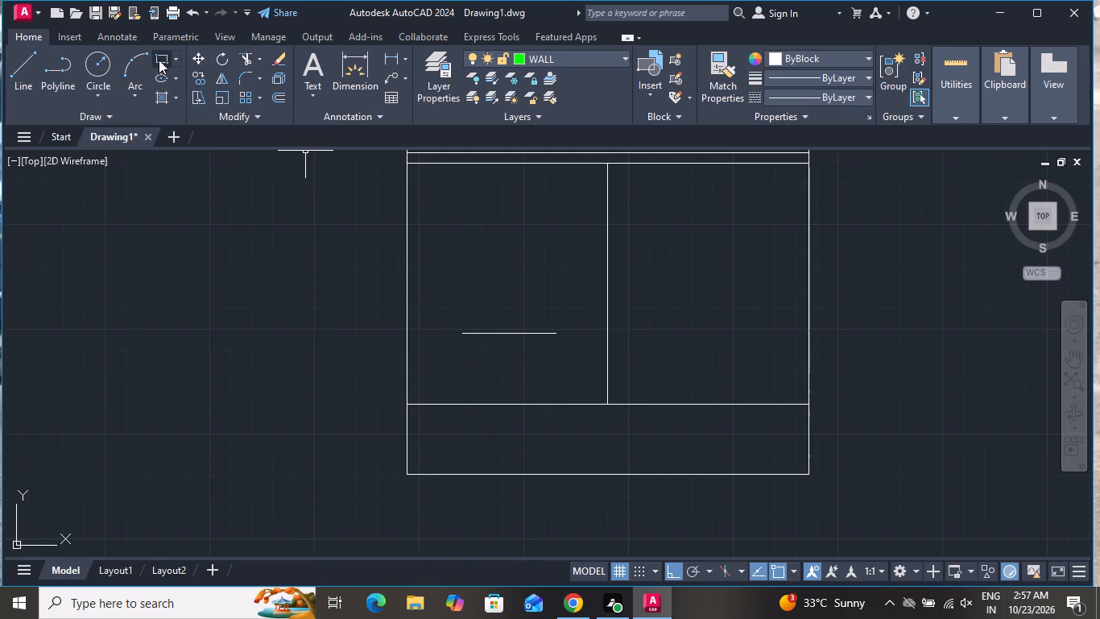
# Delete the leftover horizontal line of the small box in the room's left half.
pyautogui.click(161, 59)
pyautogui.rightClick(483, 363)
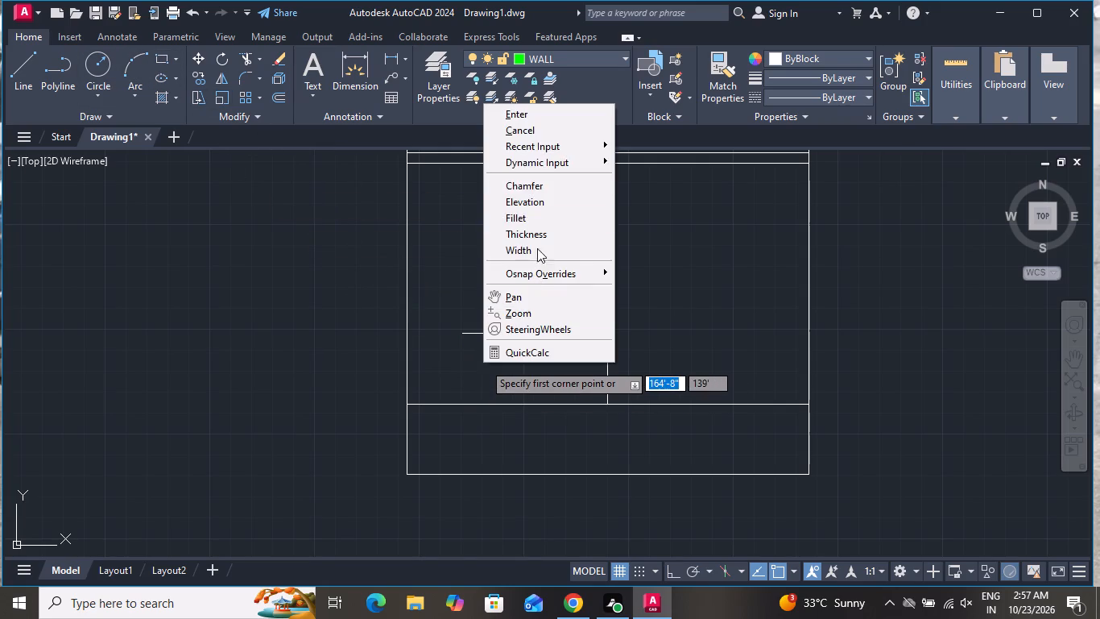
pyautogui.click(538, 125)
pyautogui.click(556, 288)
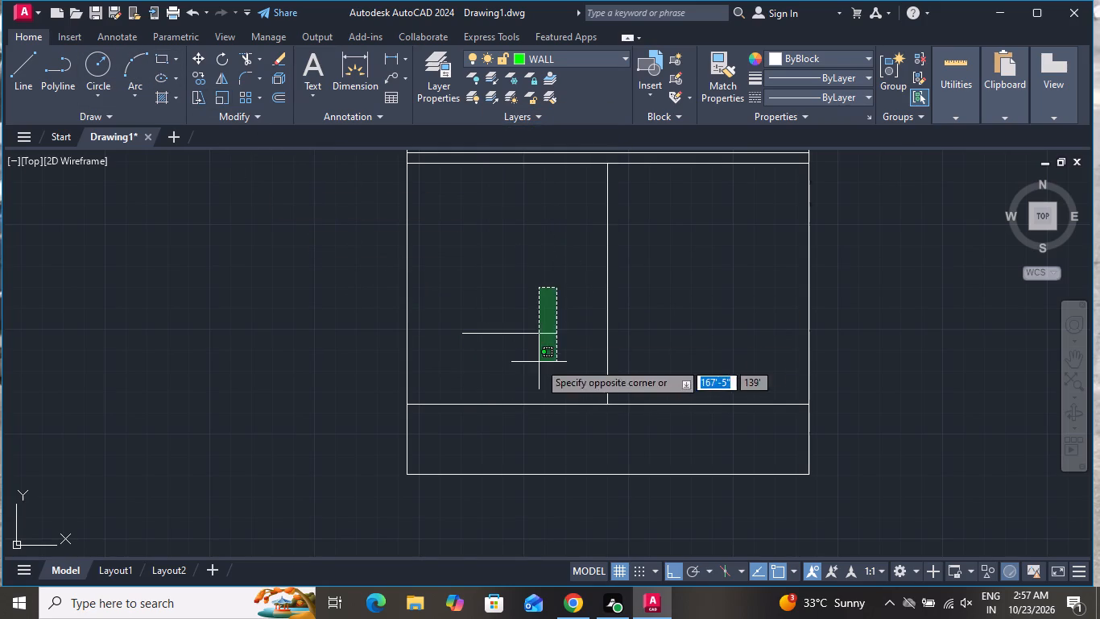
pyautogui.click(539, 362)
pyautogui.press('Delete')
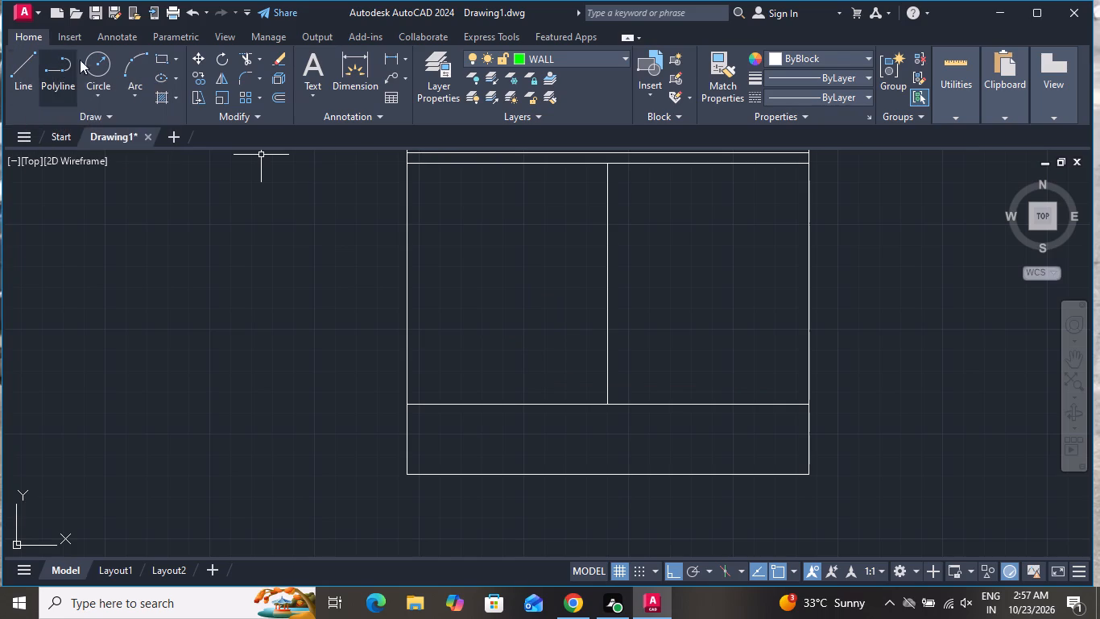
# Draw a rectangle about 7'-5" by 3'-3" standing on the line above the base, in the room's left half.
pyautogui.click(166, 55)
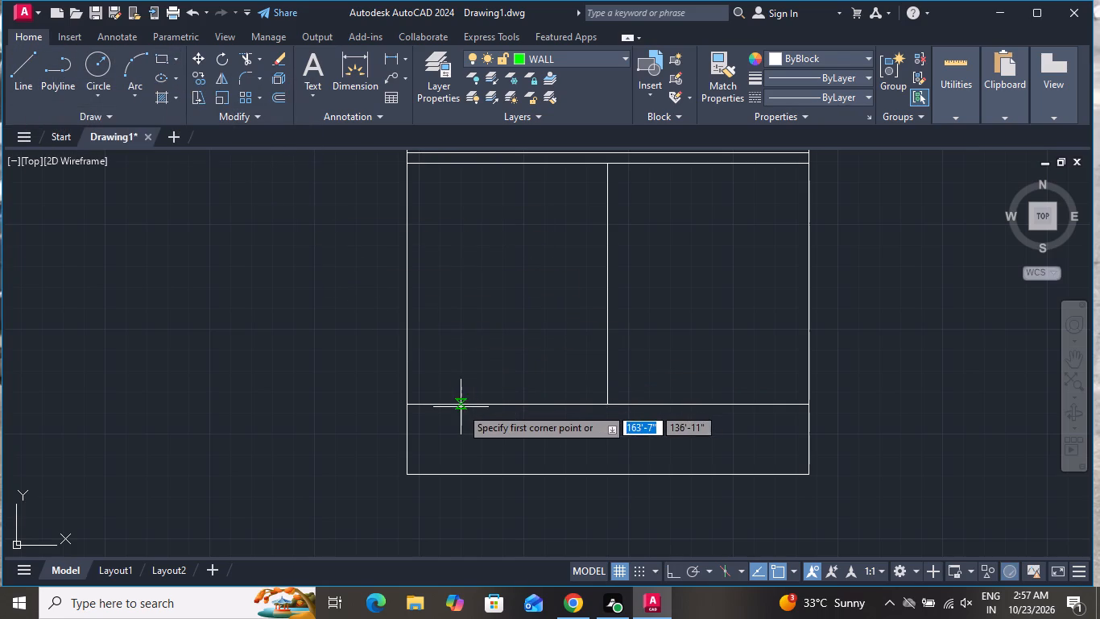
pyautogui.click(430, 402)
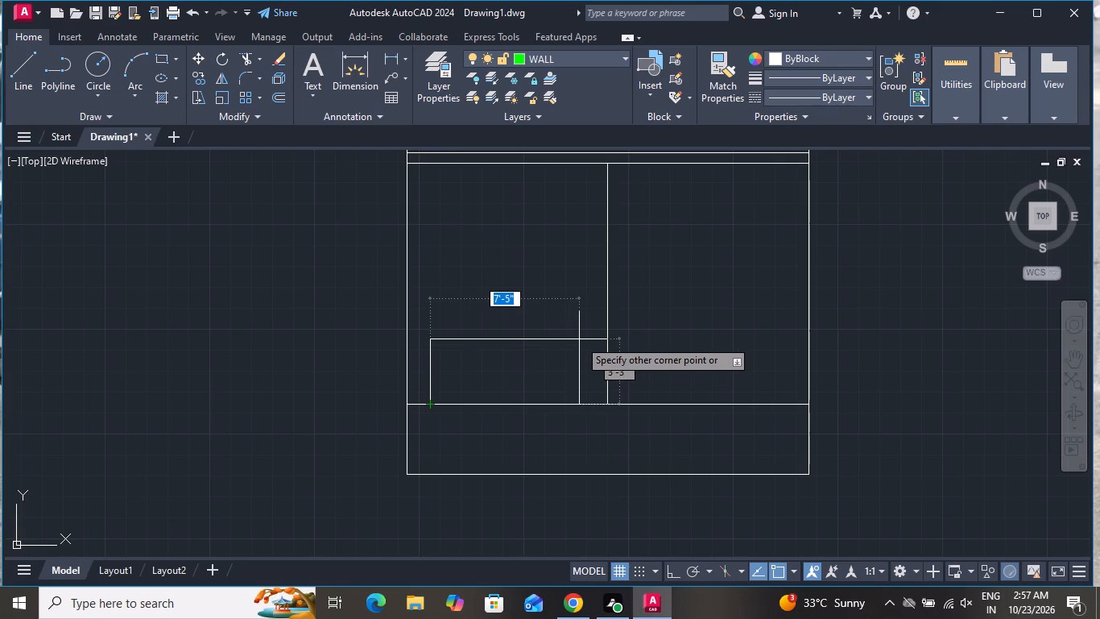
pyautogui.click(580, 339)
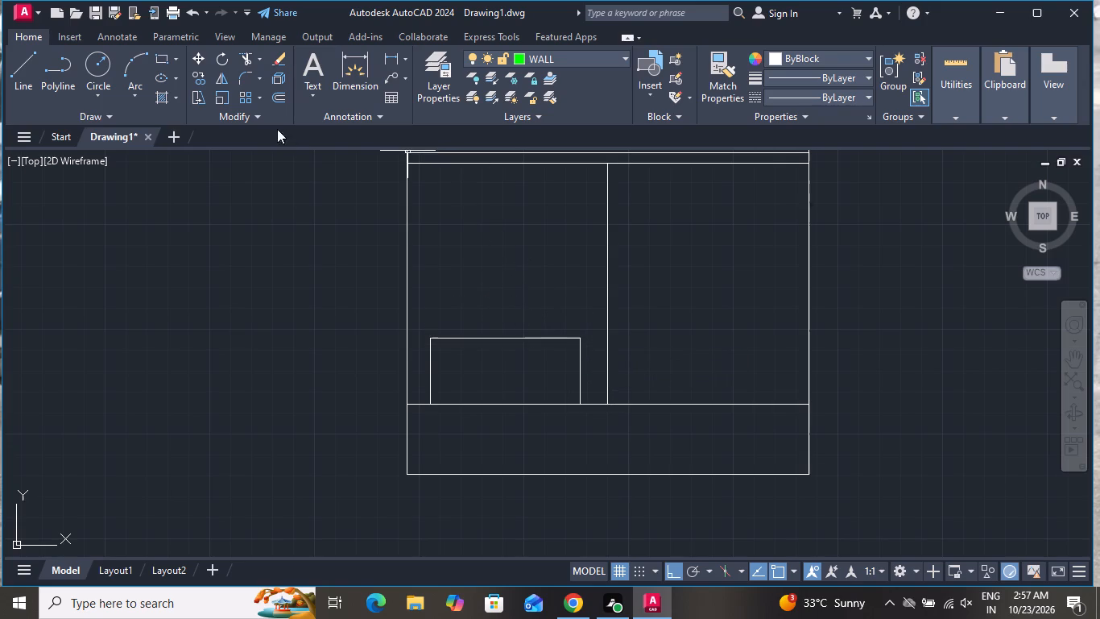
# Draw a second rectangle about 5'-11" wide and 4' high on the top edge of the first rectangle.
pyautogui.click(159, 60)
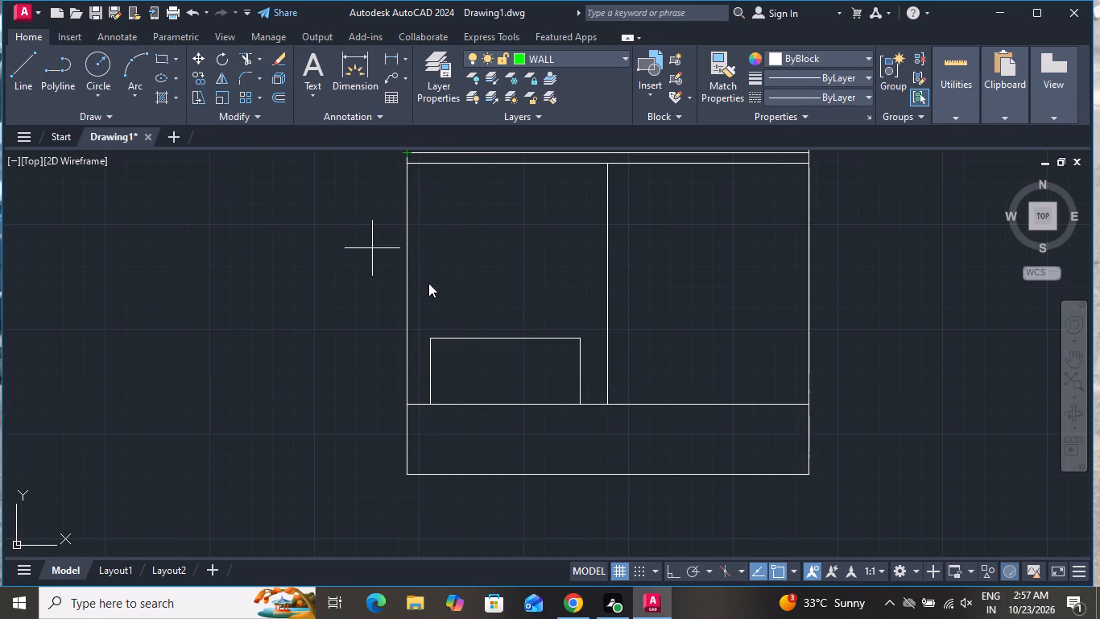
pyautogui.scroll(2, 463, 363)
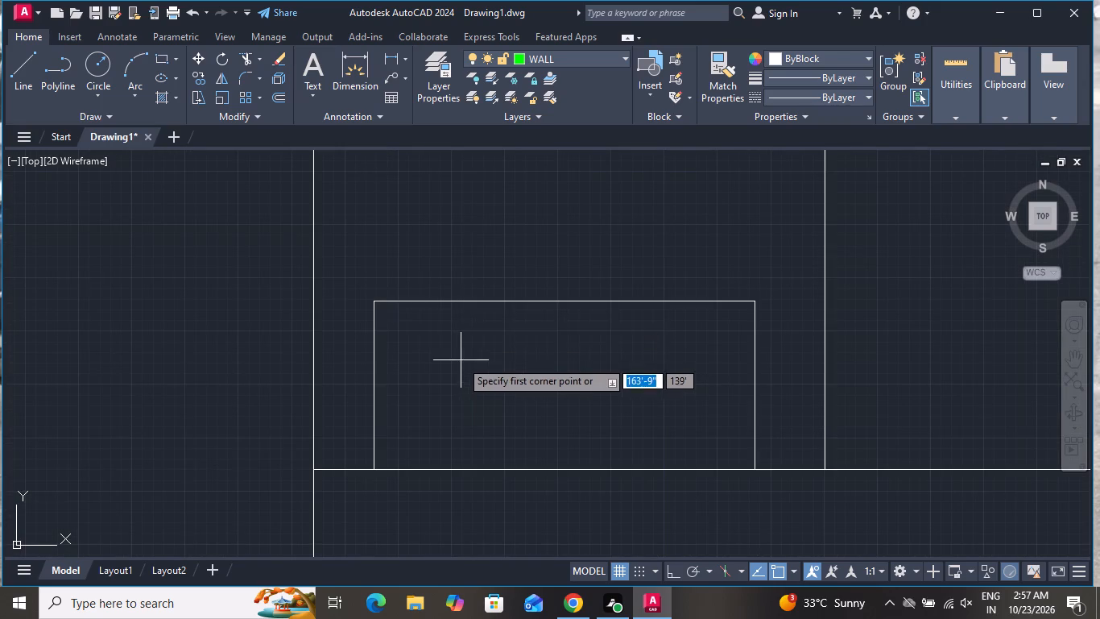
pyautogui.click(411, 302)
pyautogui.scroll(-1, 411, 234)
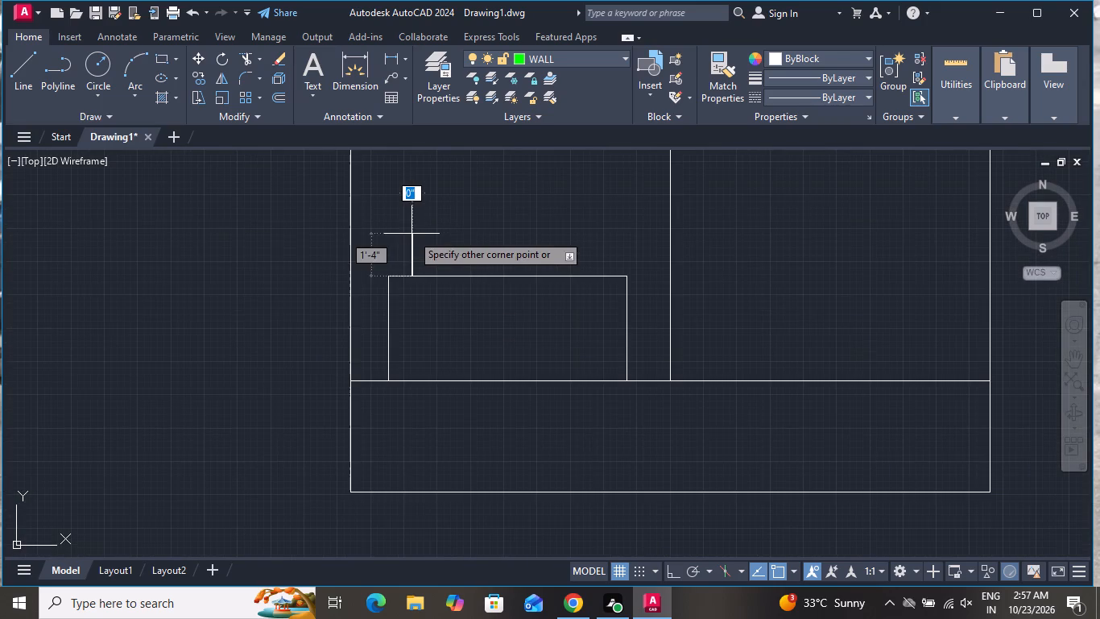
pyautogui.scroll(-2, 424, 213)
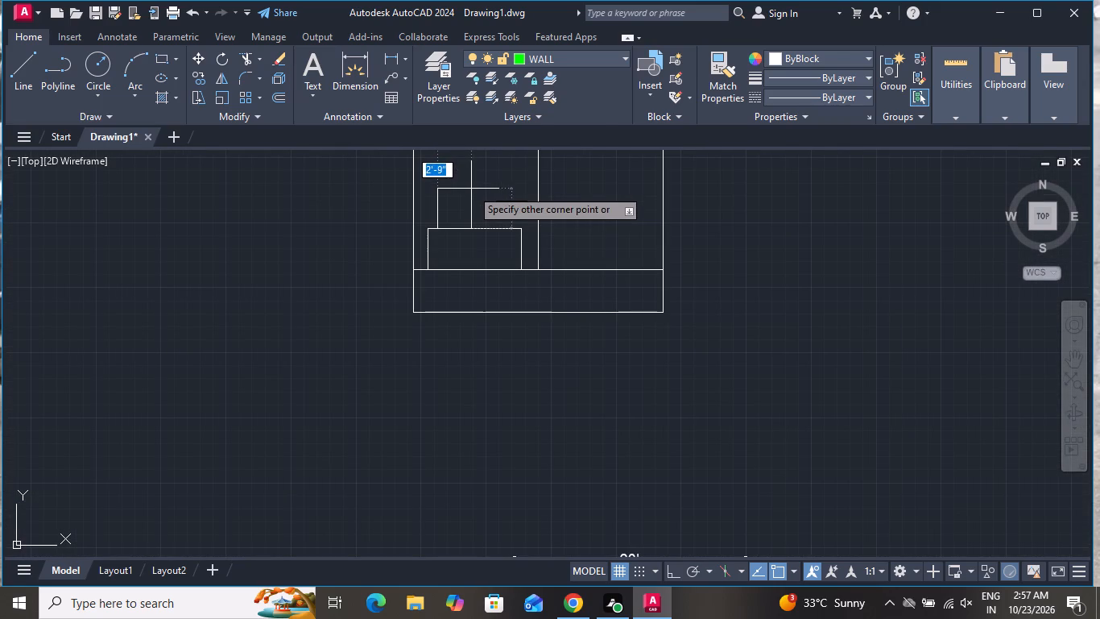
pyautogui.scroll(-2, 495, 183)
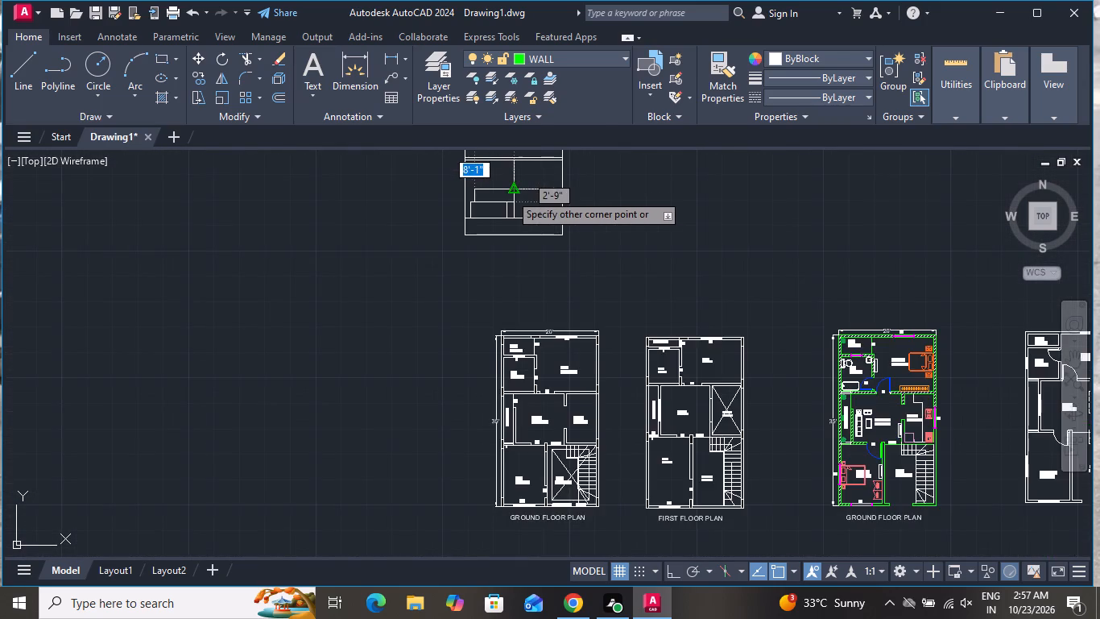
pyautogui.scroll(-1, 510, 193)
pyautogui.scroll(4, 503, 181)
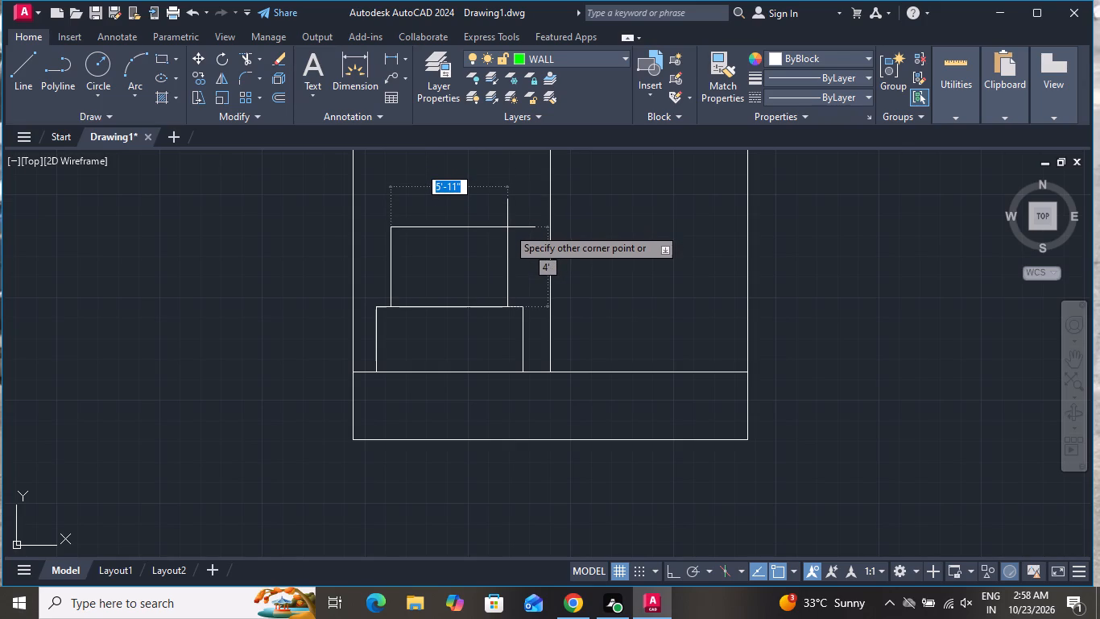
pyautogui.click(507, 227)
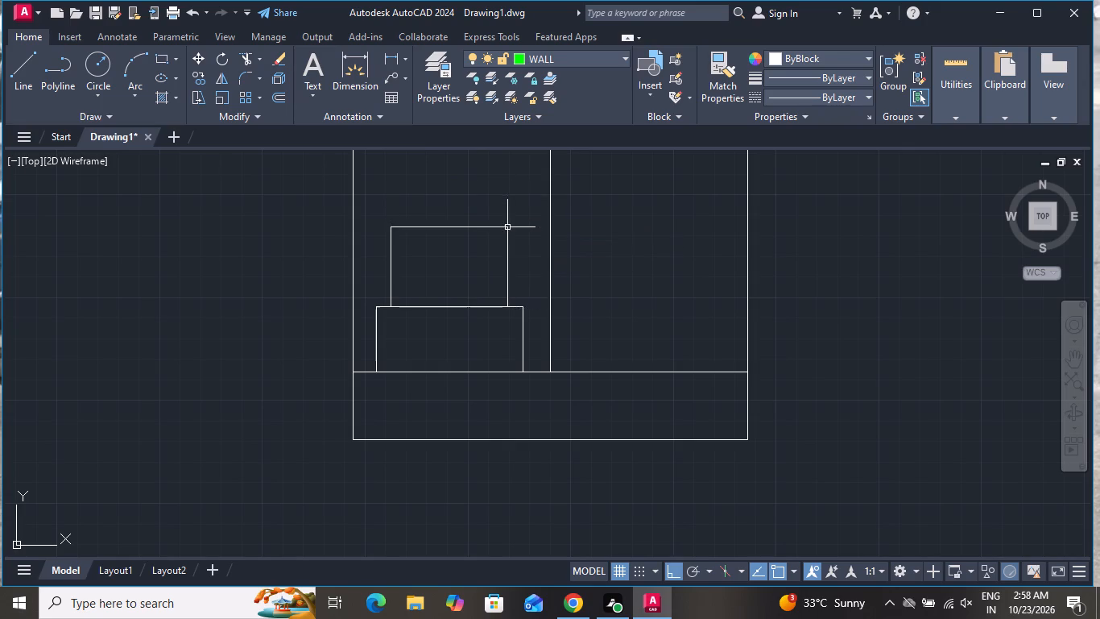
# Draw a narrow rectangle about 1'-7" by 3'-8" just inside the left edge of the upper rectangle.
pyautogui.scroll(-2, 441, 385)
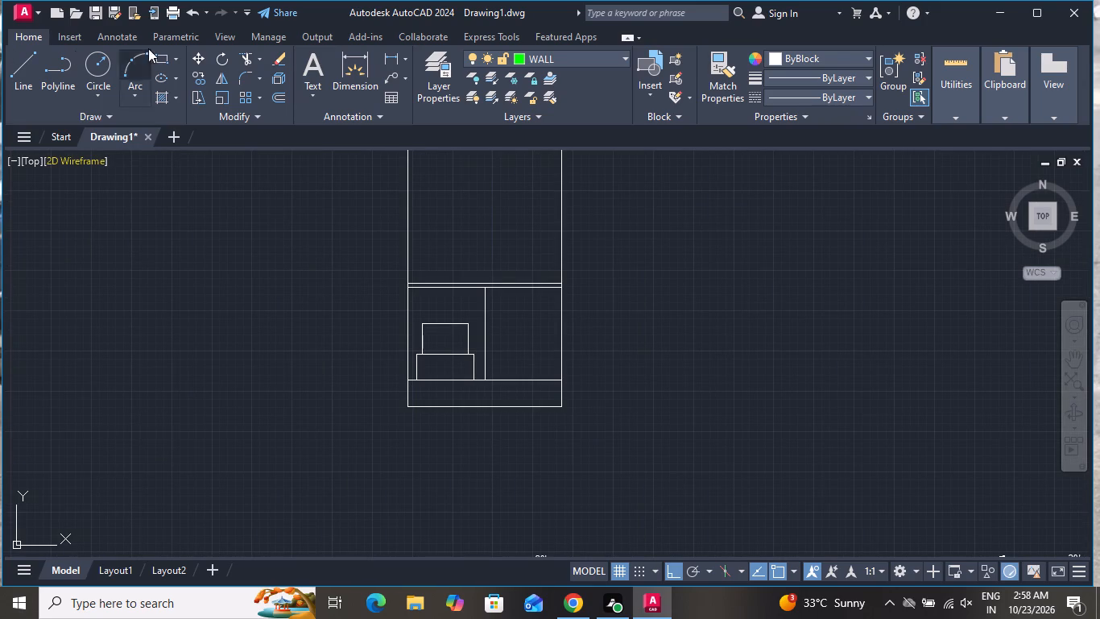
pyautogui.click(166, 54)
pyautogui.scroll(1, 449, 333)
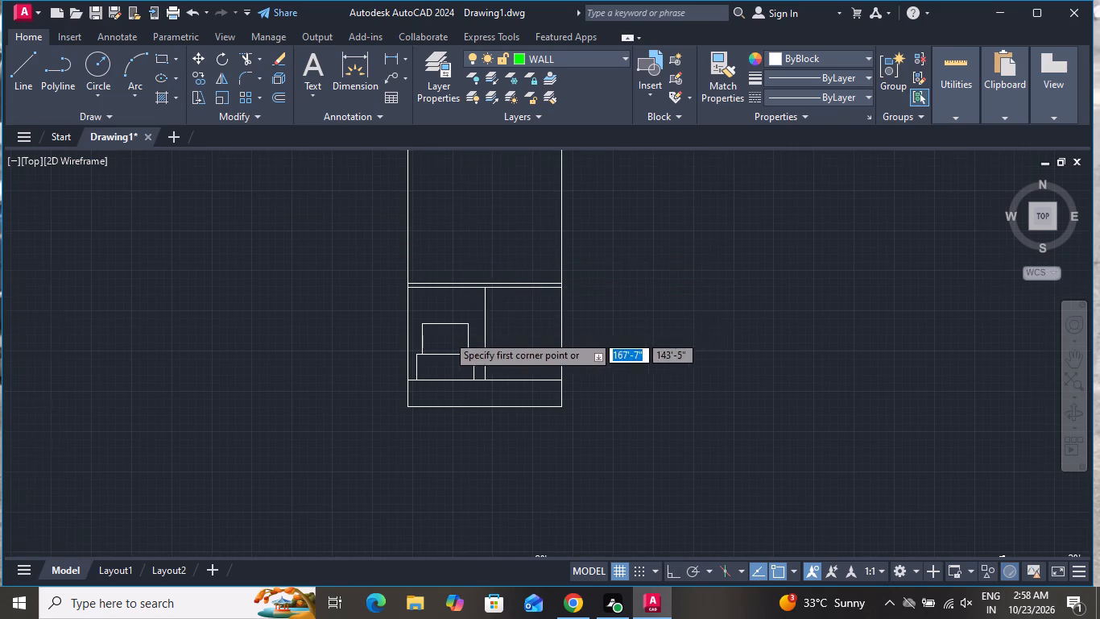
pyautogui.scroll(2, 445, 334)
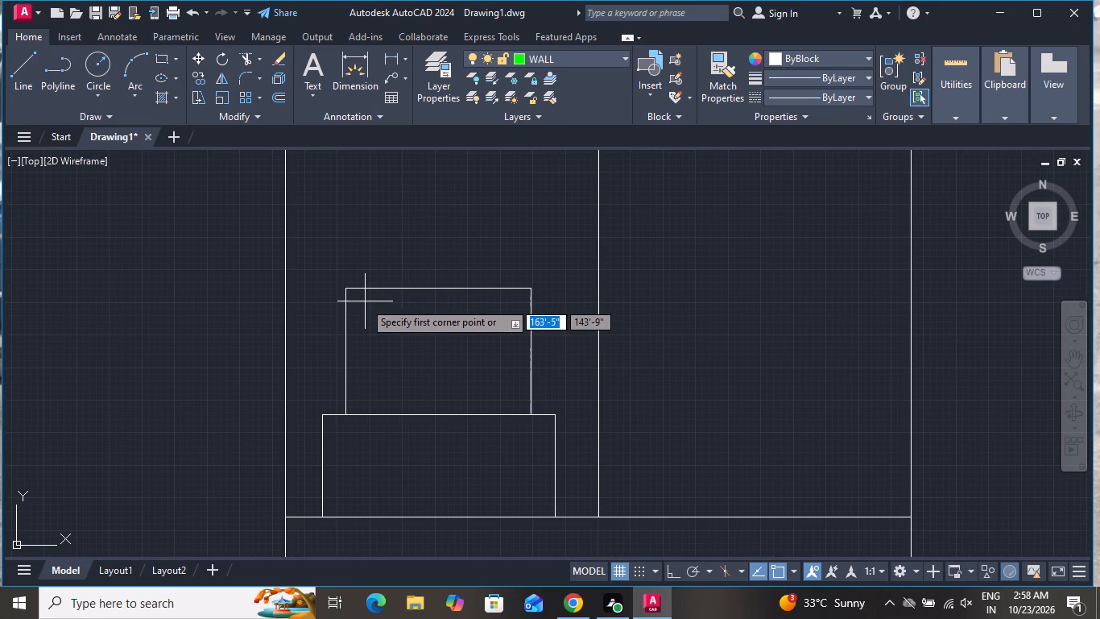
pyautogui.scroll(2, 349, 298)
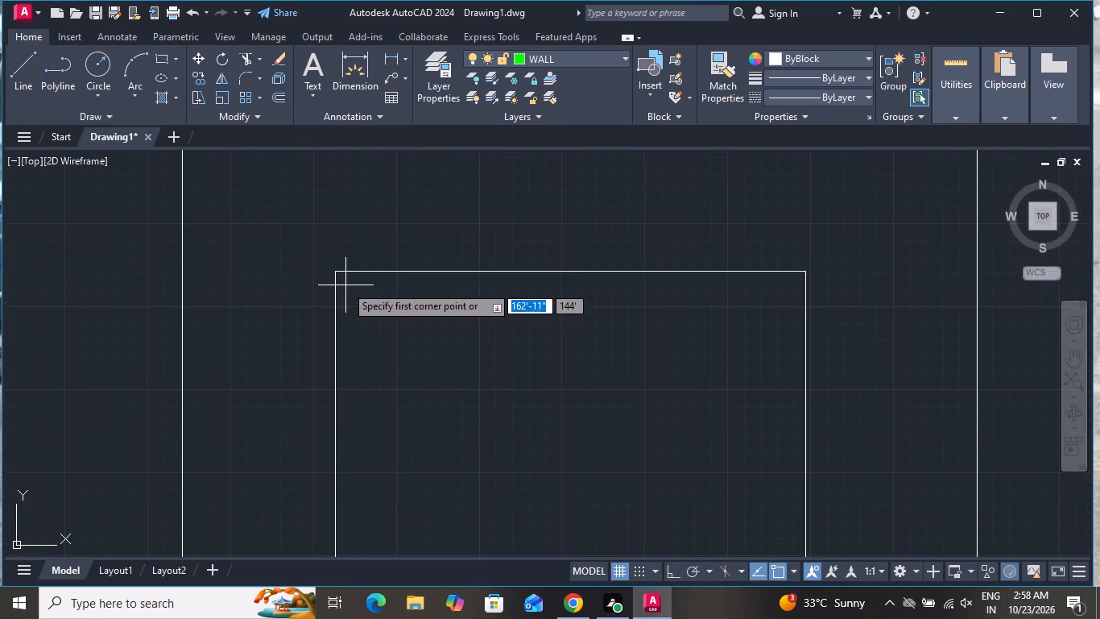
pyautogui.click(345, 283)
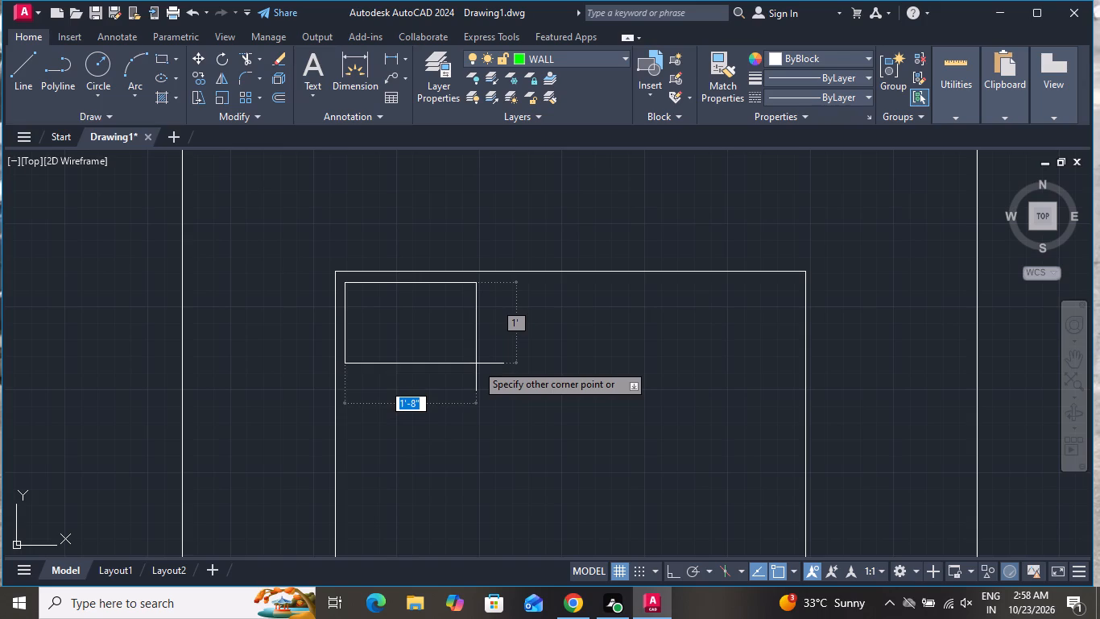
pyautogui.scroll(-2, 482, 363)
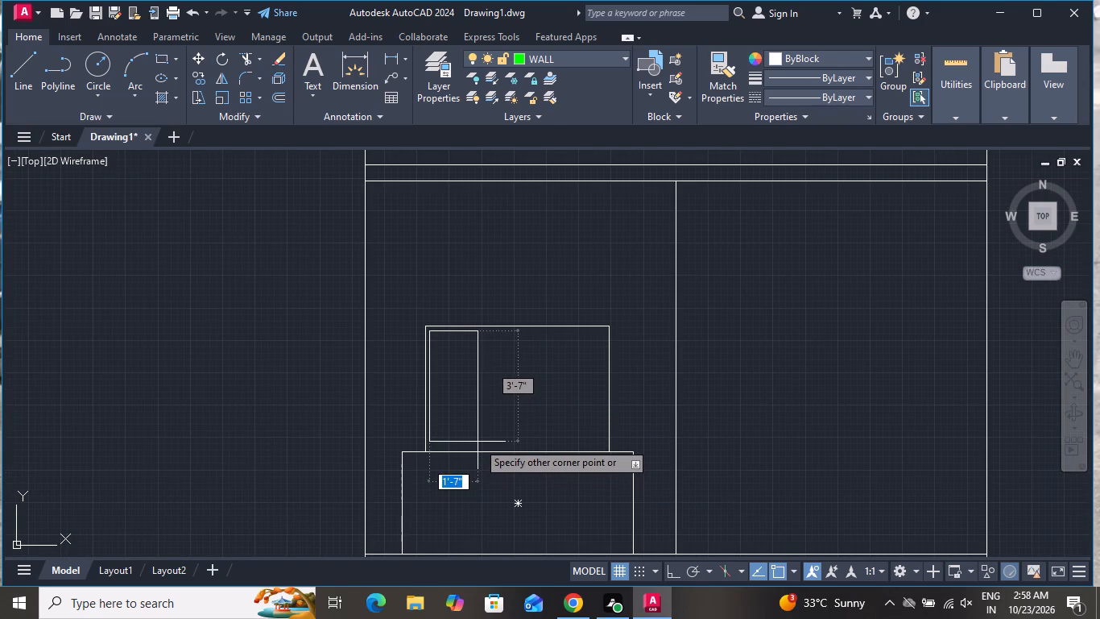
pyautogui.scroll(1, 477, 443)
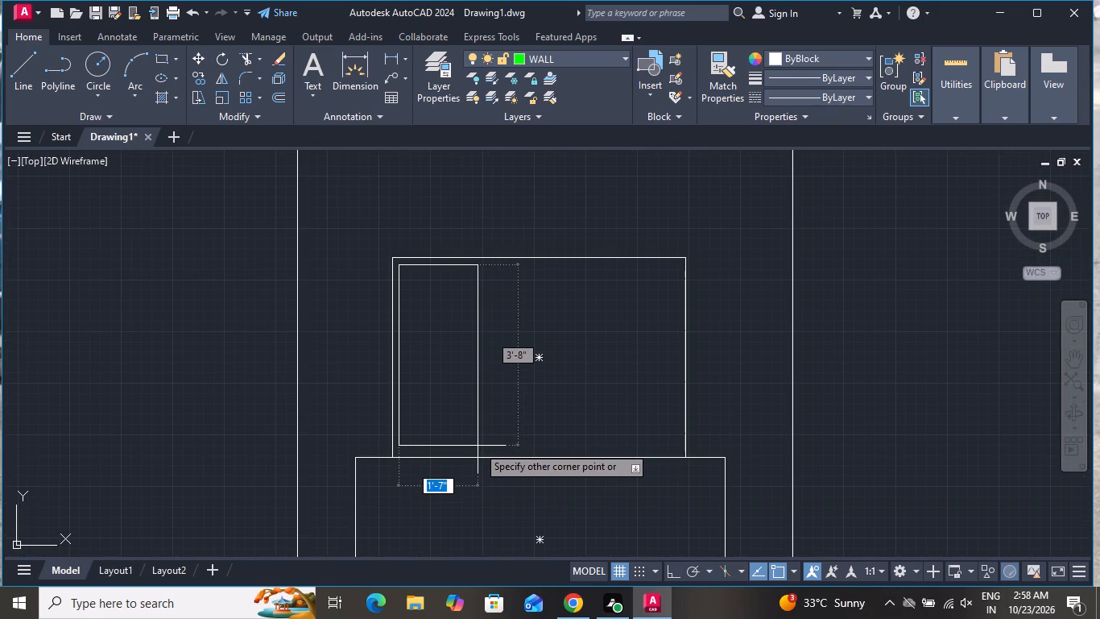
pyautogui.click(478, 446)
# Copy the narrow rectangle twice to the right, making a row of three inside the upper rectangle.
pyautogui.click(481, 352)
pyautogui.click(476, 356)
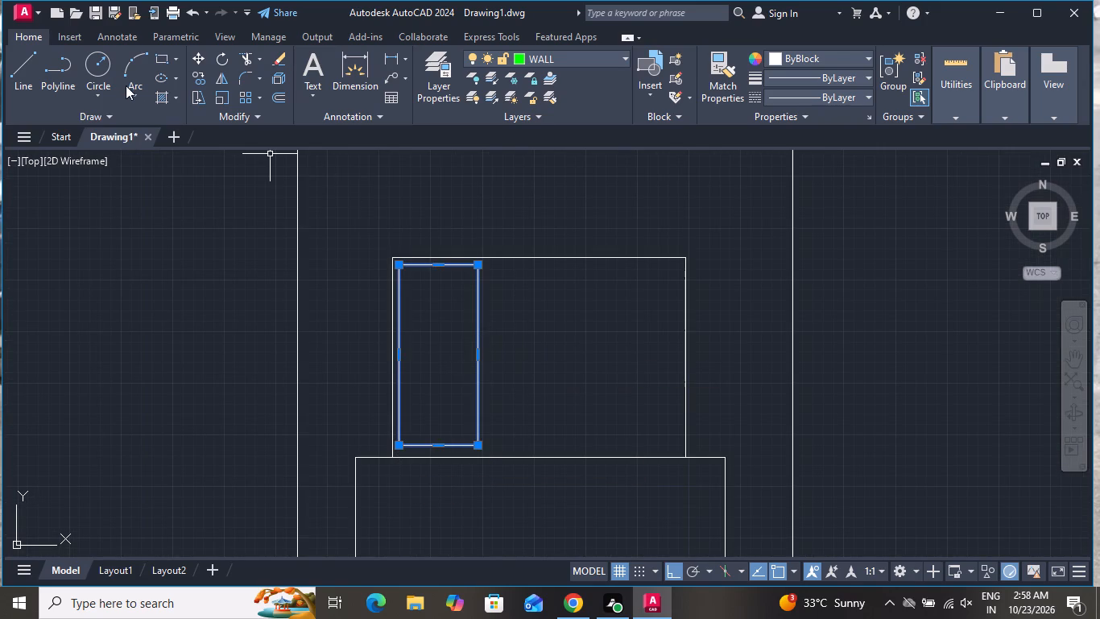
pyautogui.click(198, 71)
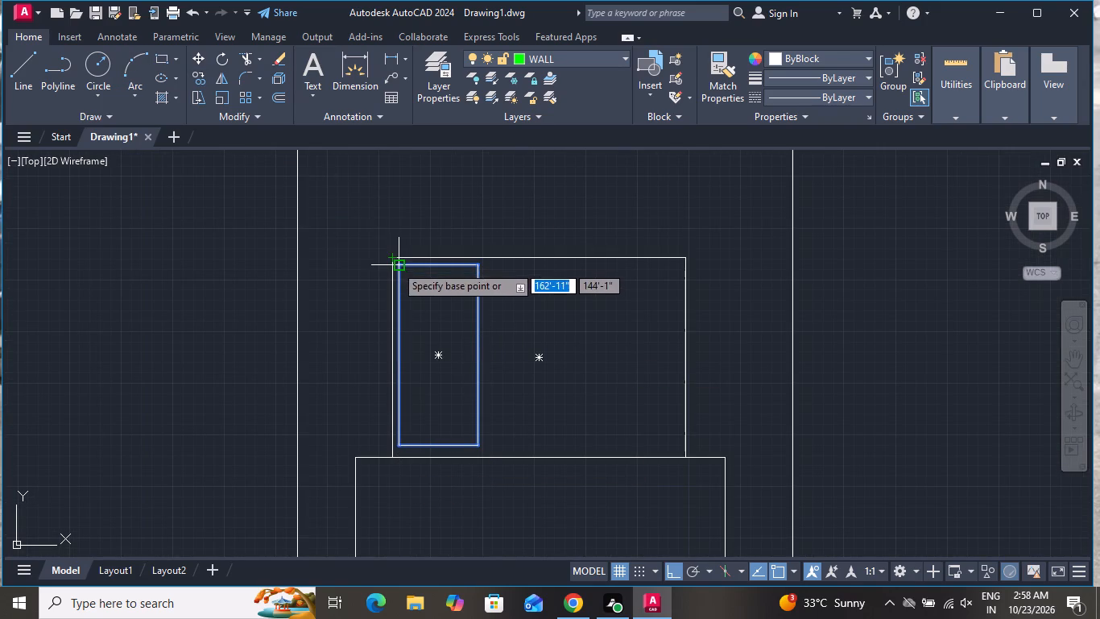
pyautogui.click(396, 264)
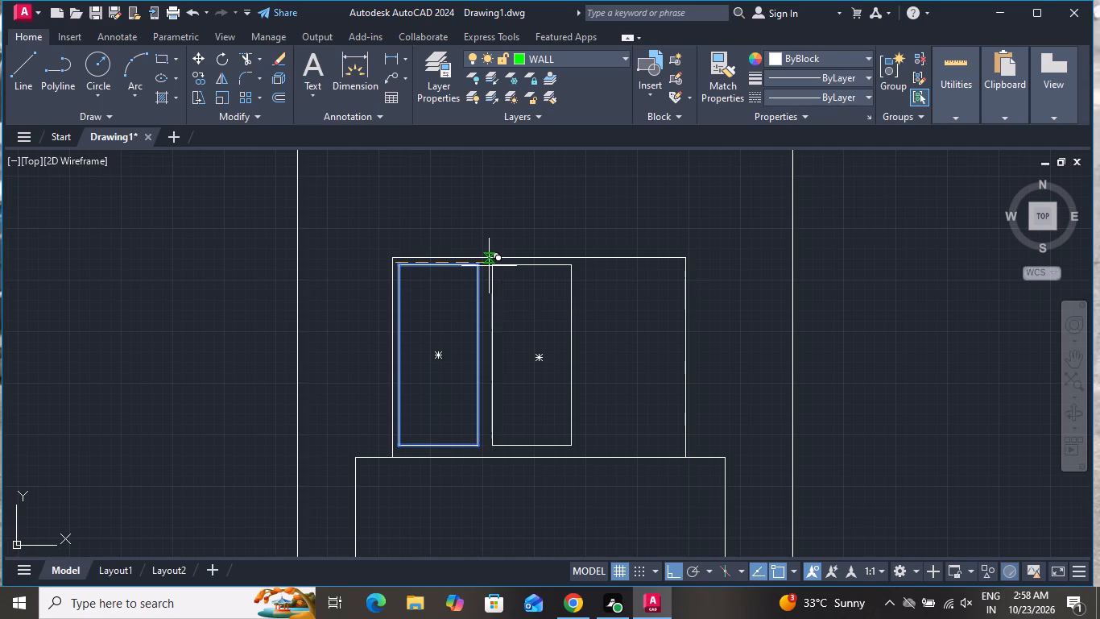
pyautogui.click(489, 266)
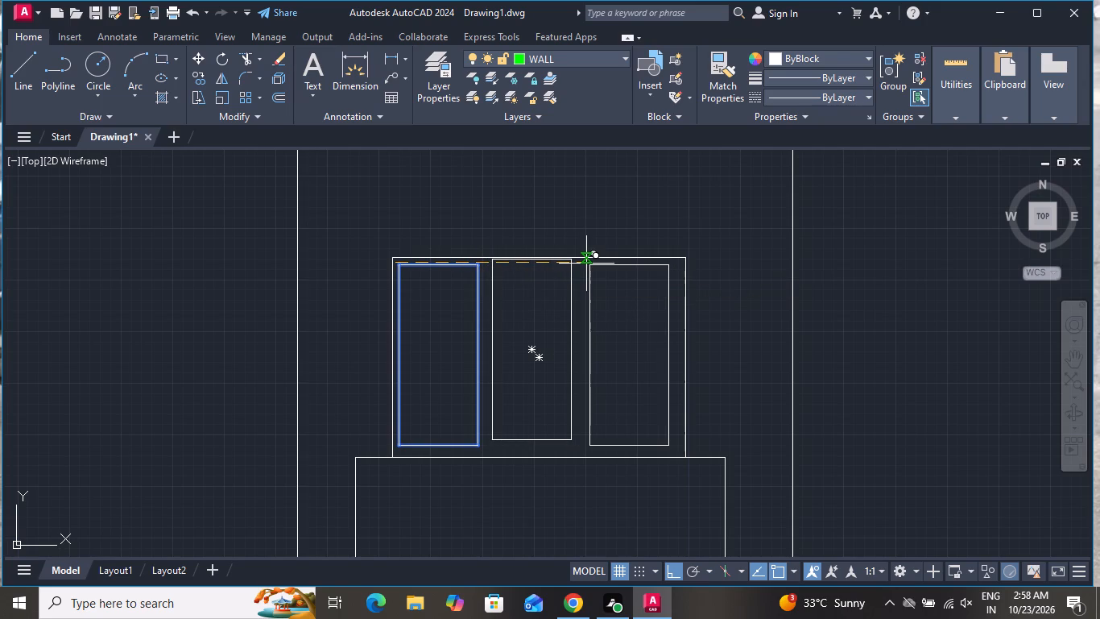
pyautogui.click(586, 263)
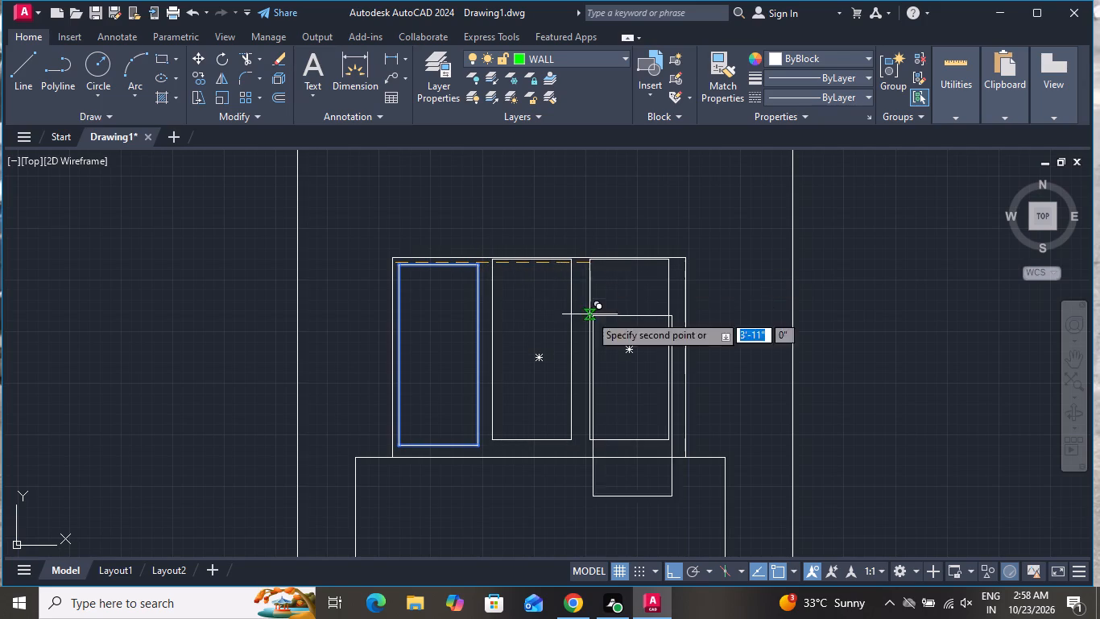
pyautogui.rightClick(432, 177)
pyautogui.click(473, 202)
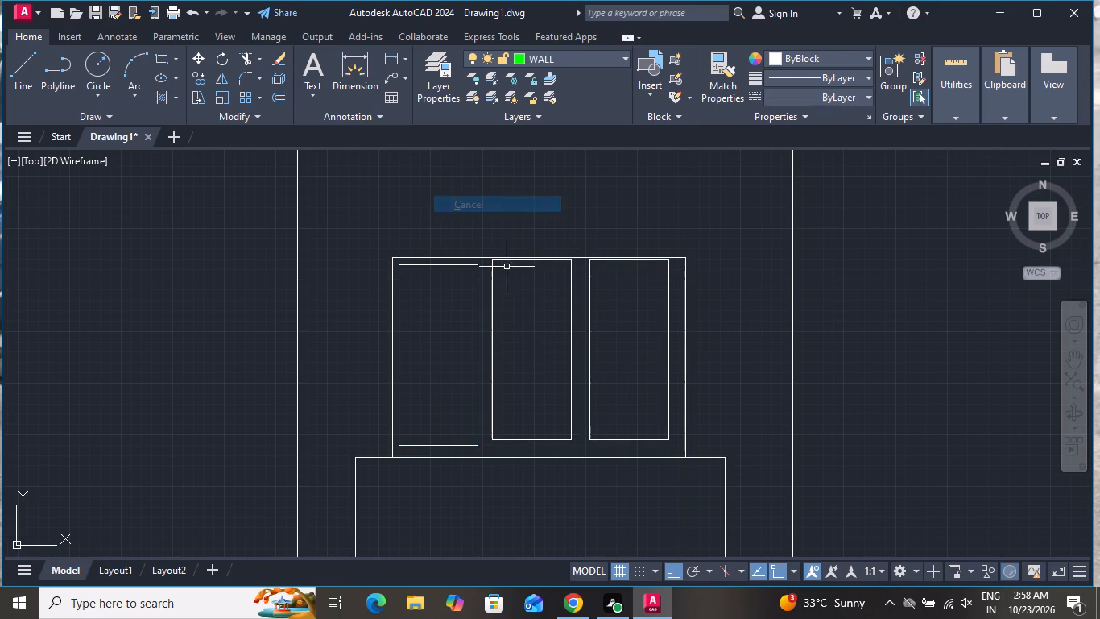
# Move the middle narrow rectangle down so its bottom edge lines up with the left one's.
pyautogui.click(554, 393)
pyautogui.click(500, 438)
pyautogui.click(491, 405)
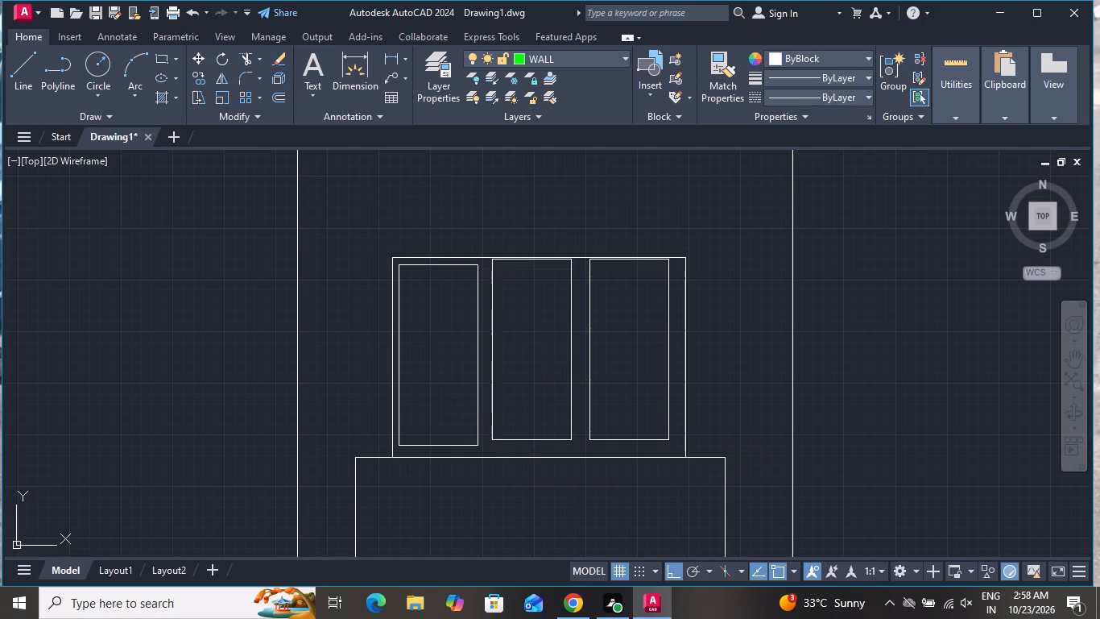
pyautogui.click(199, 56)
pyautogui.scroll(2, 458, 397)
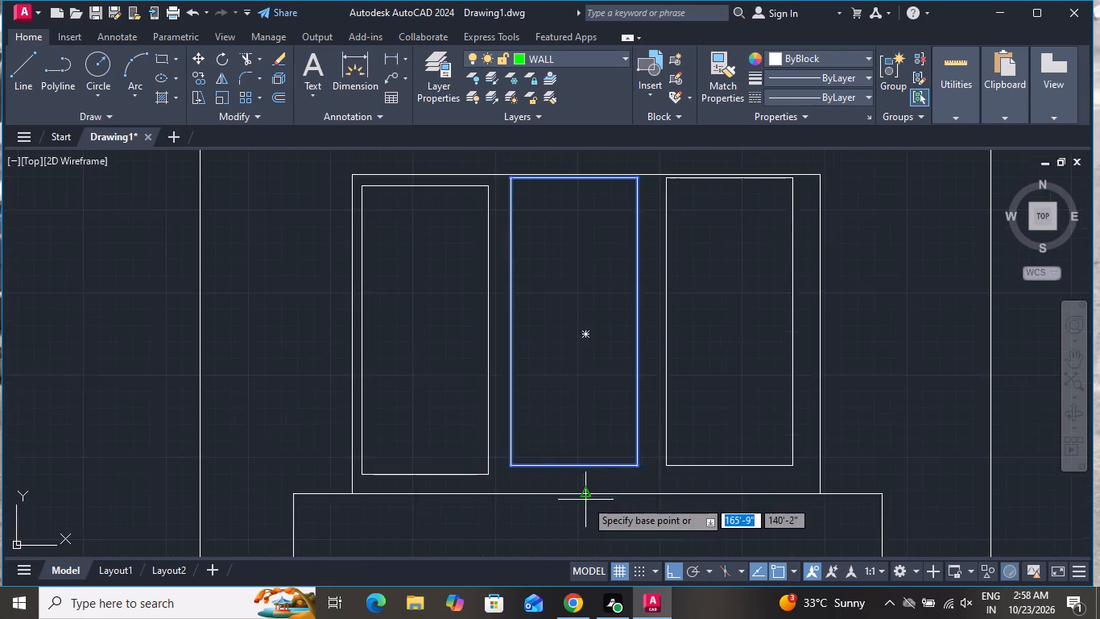
pyautogui.scroll(1, 585, 501)
pyautogui.click(399, 404)
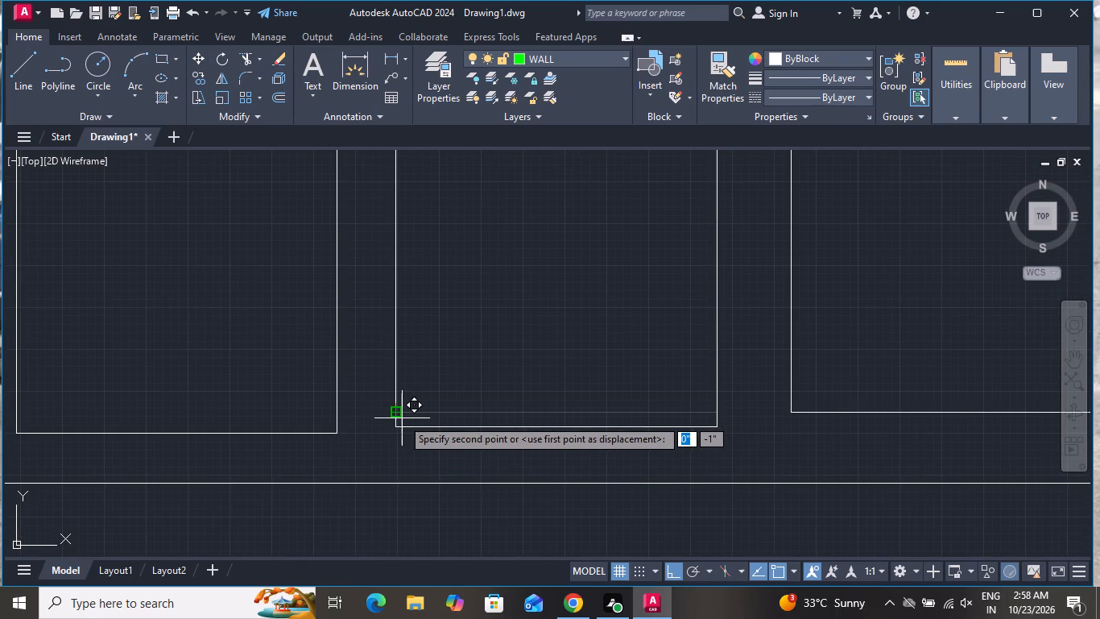
pyautogui.click(403, 418)
pyautogui.click(404, 420)
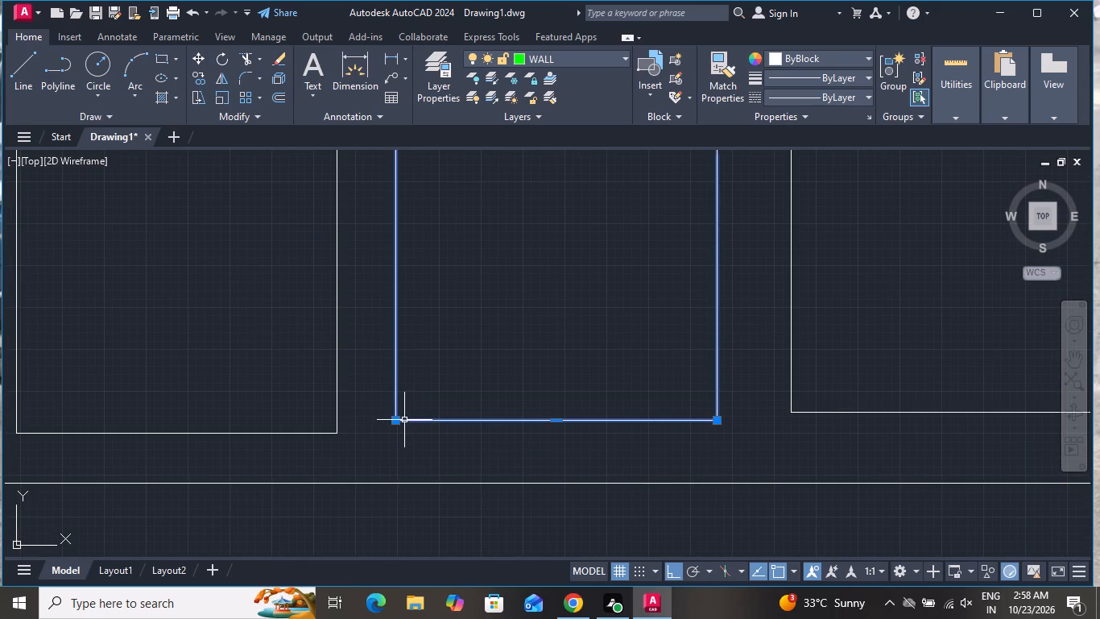
pyautogui.click(200, 59)
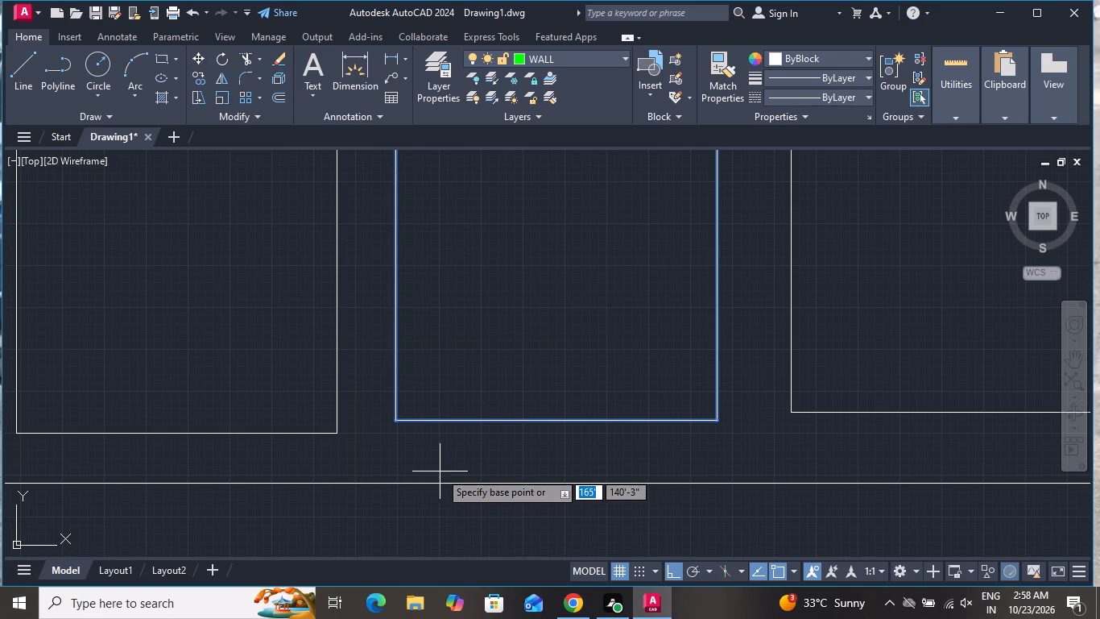
pyautogui.scroll(1, 405, 431)
pyautogui.click(390, 413)
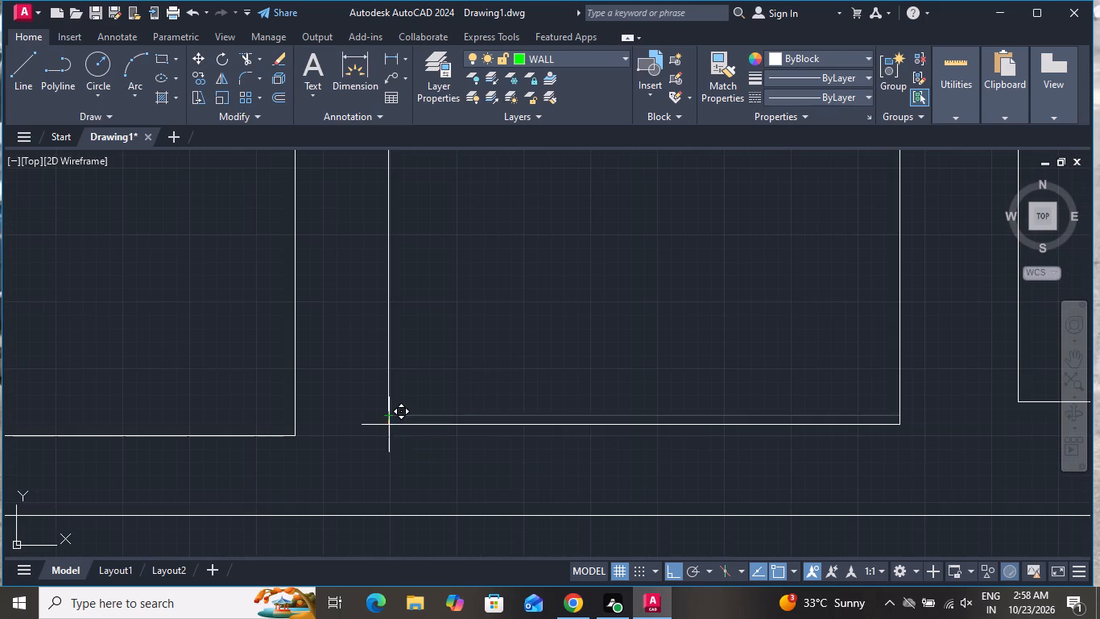
pyautogui.click(390, 434)
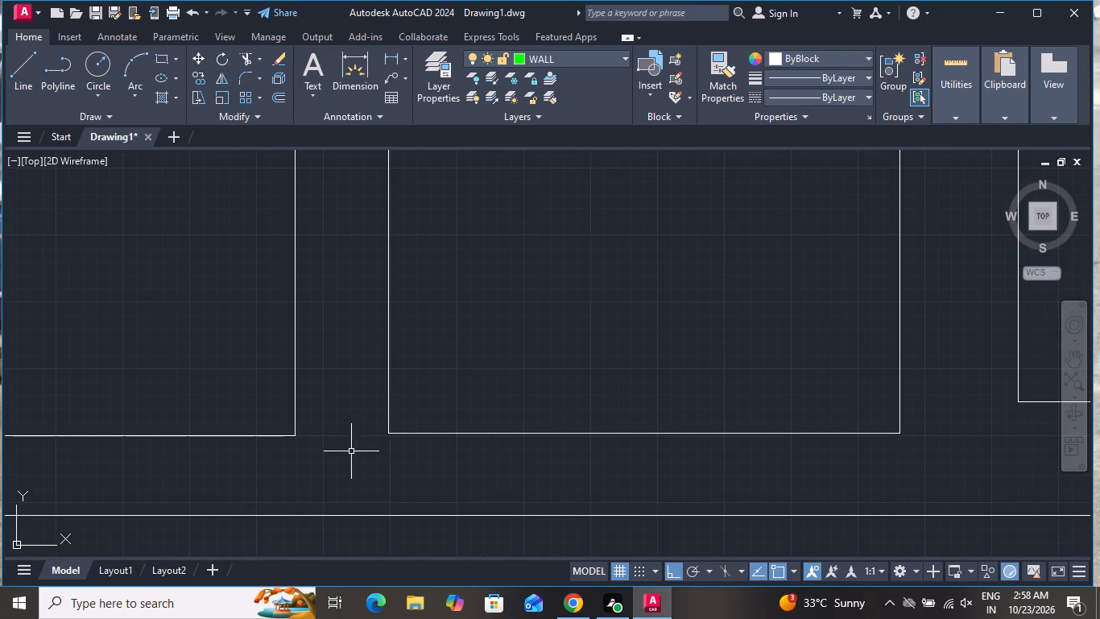
# Move the right narrow rectangle down so its bottom edge lines up with the other two.
pyautogui.scroll(-3, 351, 451)
pyautogui.click(521, 384)
pyautogui.click(498, 398)
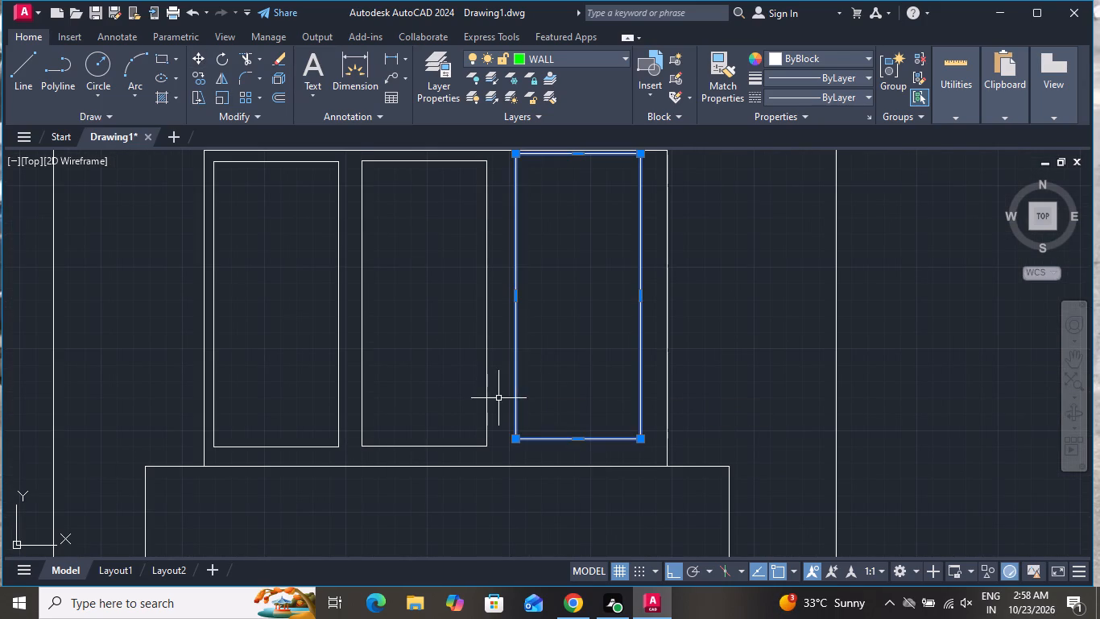
pyautogui.click(203, 54)
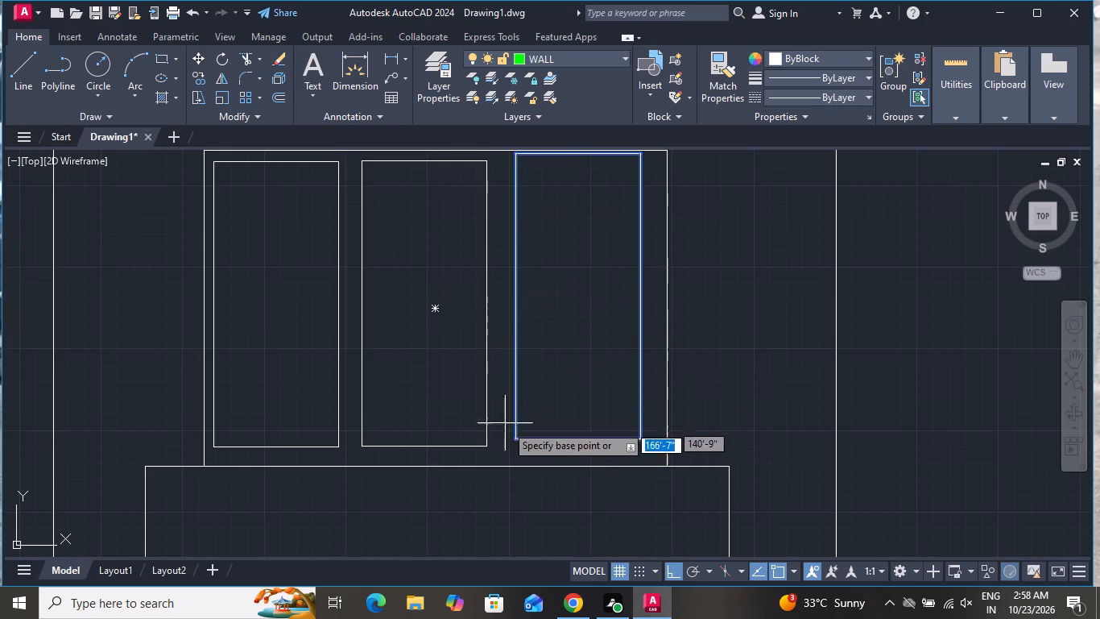
pyautogui.scroll(1, 529, 447)
pyautogui.click(506, 435)
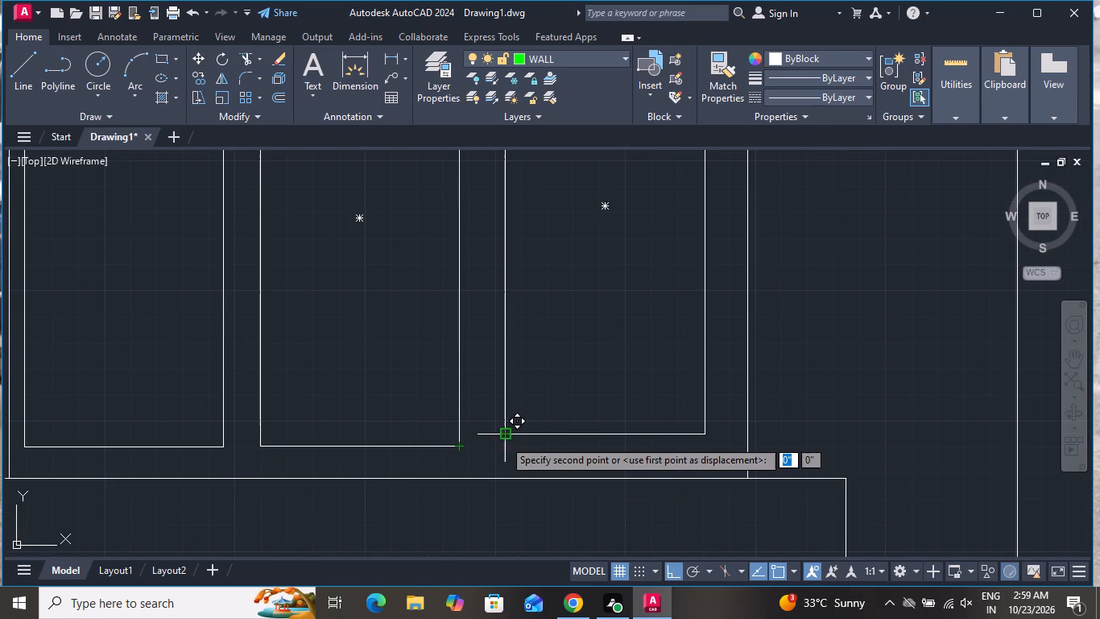
pyautogui.click(507, 447)
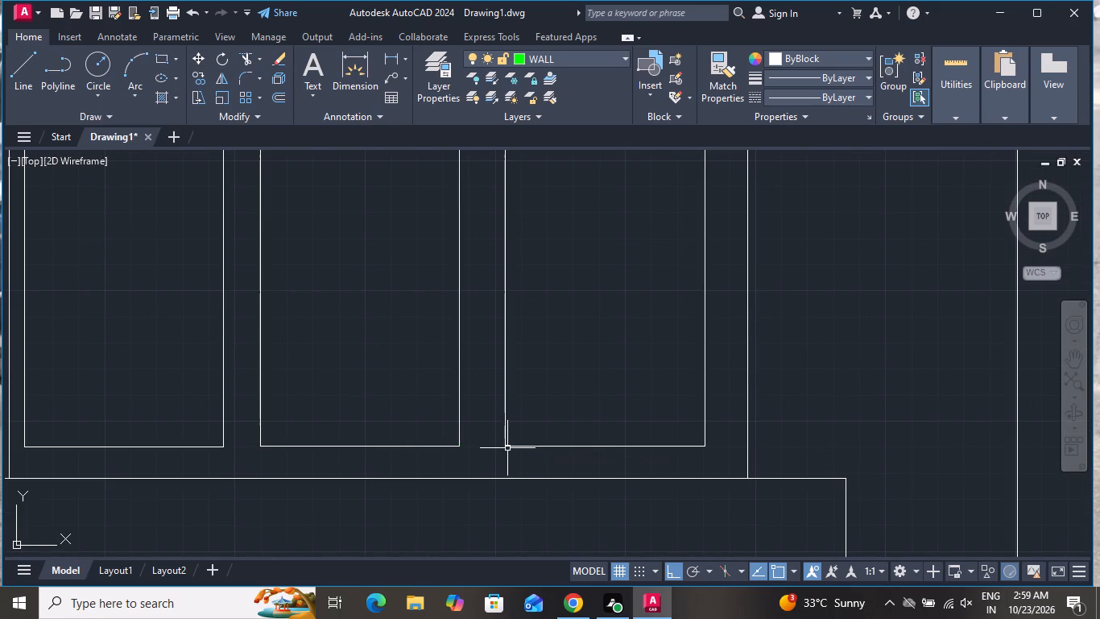
# Fill the frame area around the three narrow panels with a SOLID hatch in black (0,0,0).
pyautogui.scroll(-3, 509, 450)
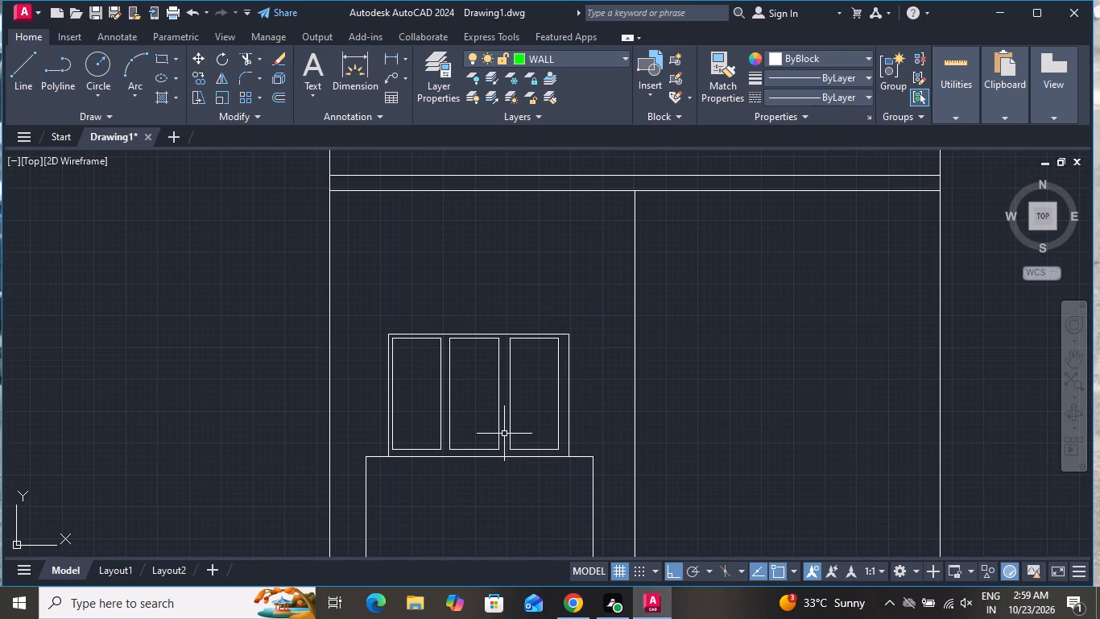
pyautogui.scroll(-1, 536, 230)
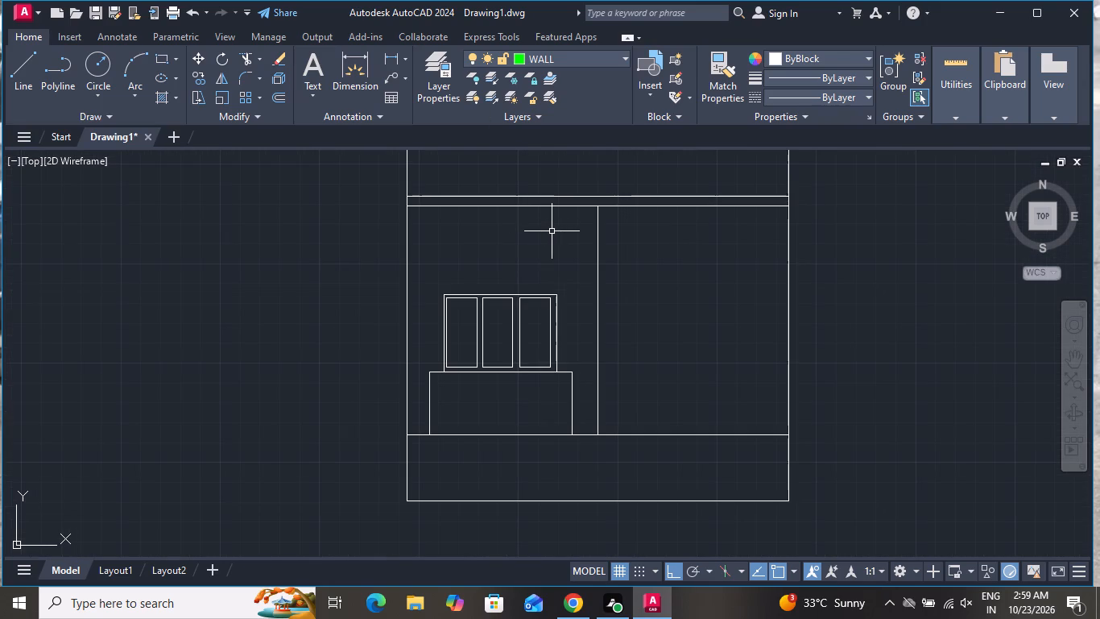
pyautogui.scroll(1, 552, 231)
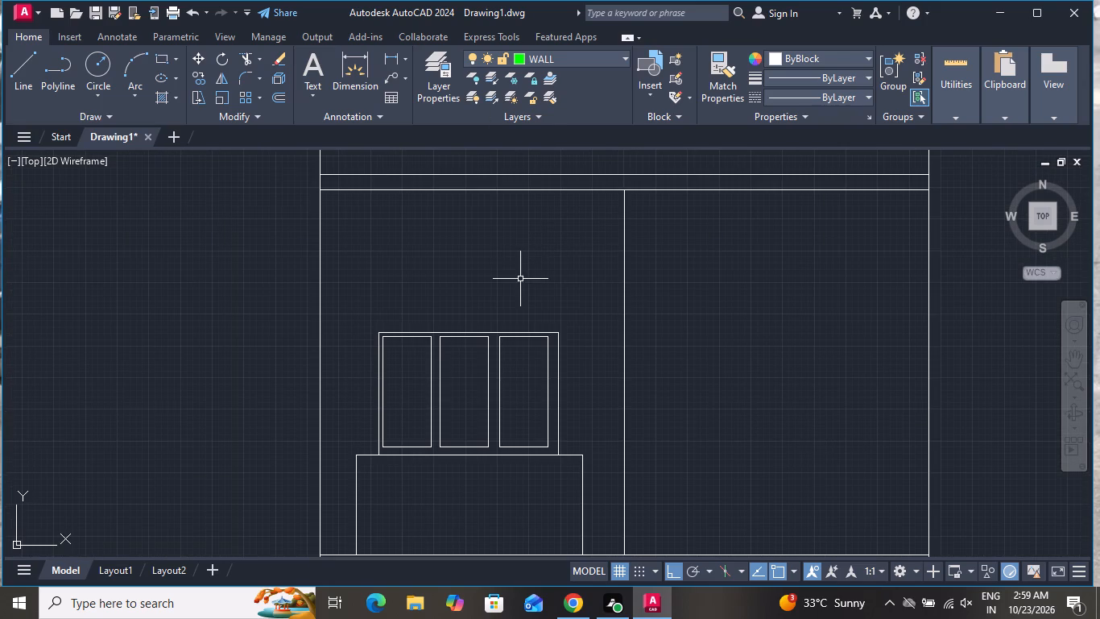
pyautogui.scroll(1, 520, 282)
pyautogui.click(163, 98)
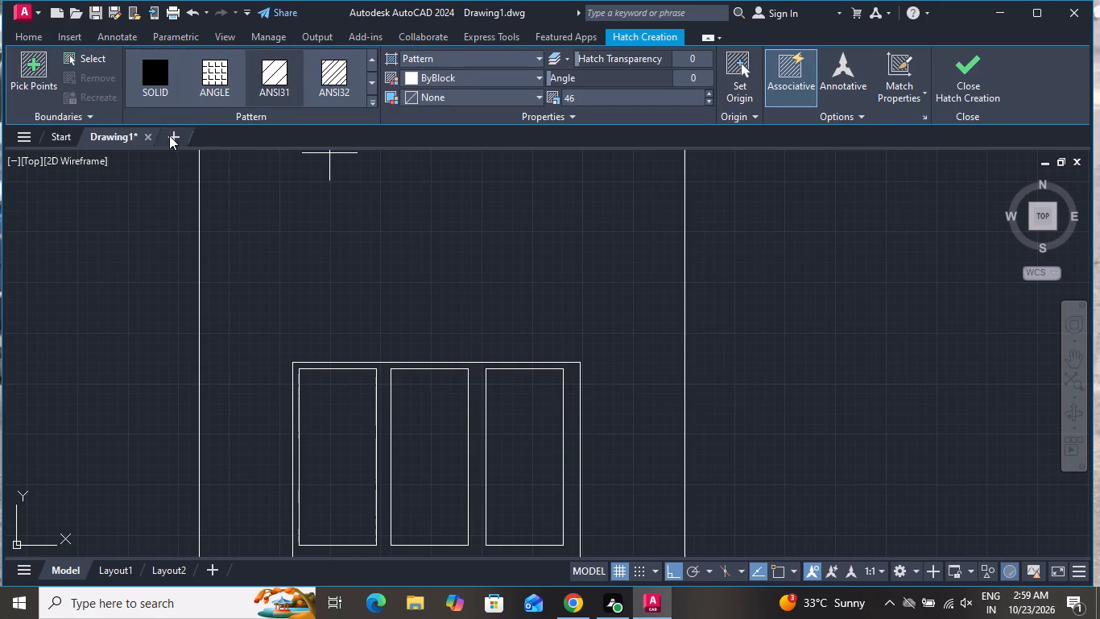
pyautogui.click(156, 85)
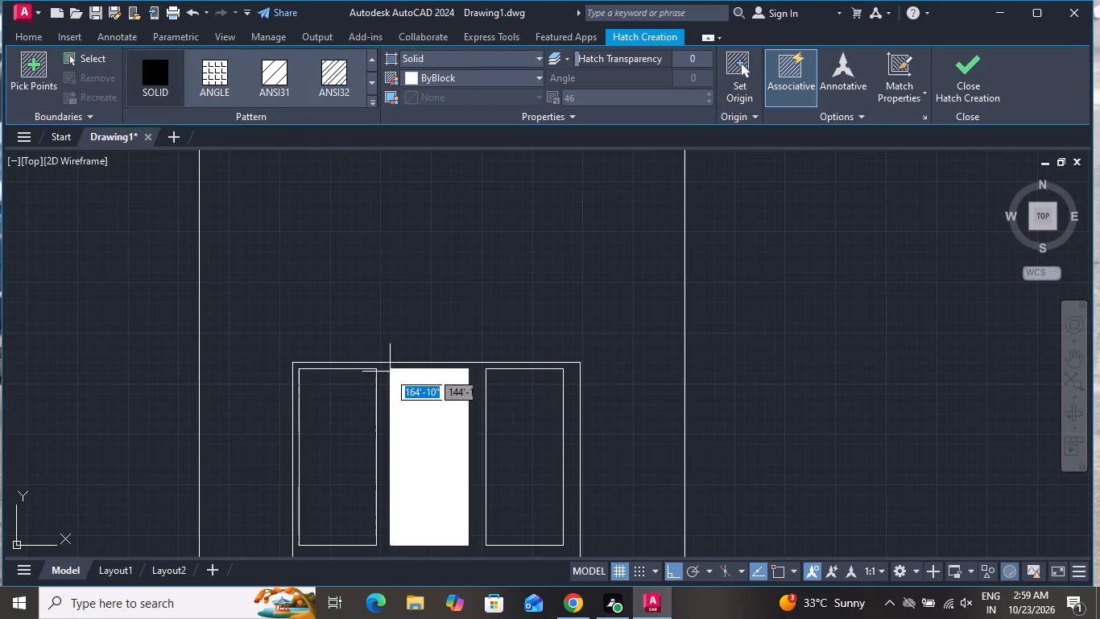
pyautogui.click(385, 375)
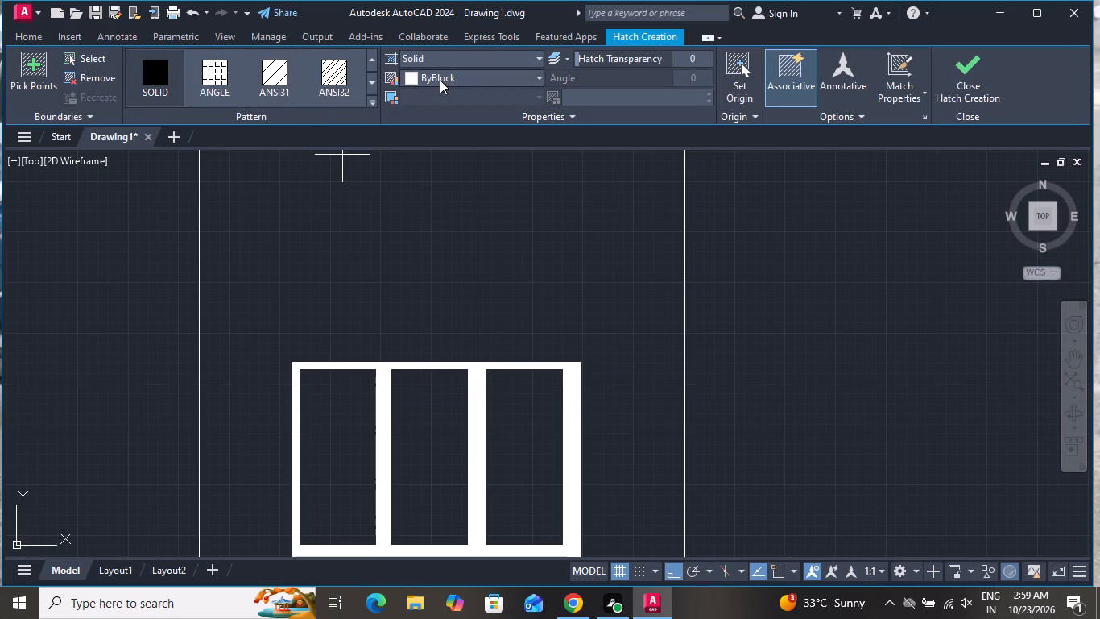
pyautogui.click(440, 78)
pyautogui.click(413, 138)
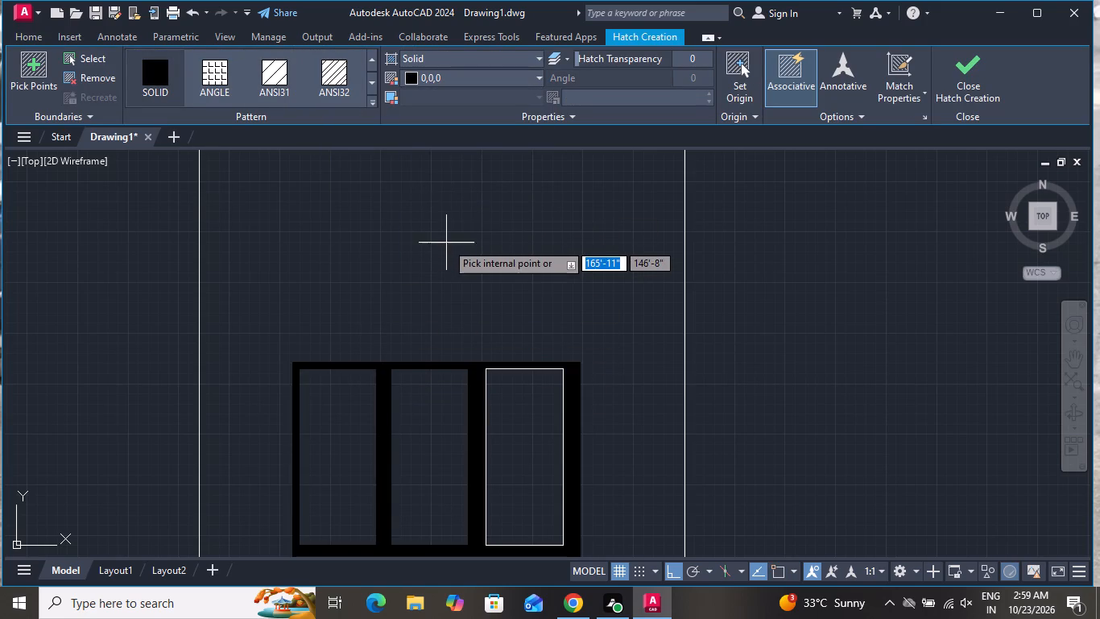
pyautogui.rightClick(444, 252)
pyautogui.click(466, 275)
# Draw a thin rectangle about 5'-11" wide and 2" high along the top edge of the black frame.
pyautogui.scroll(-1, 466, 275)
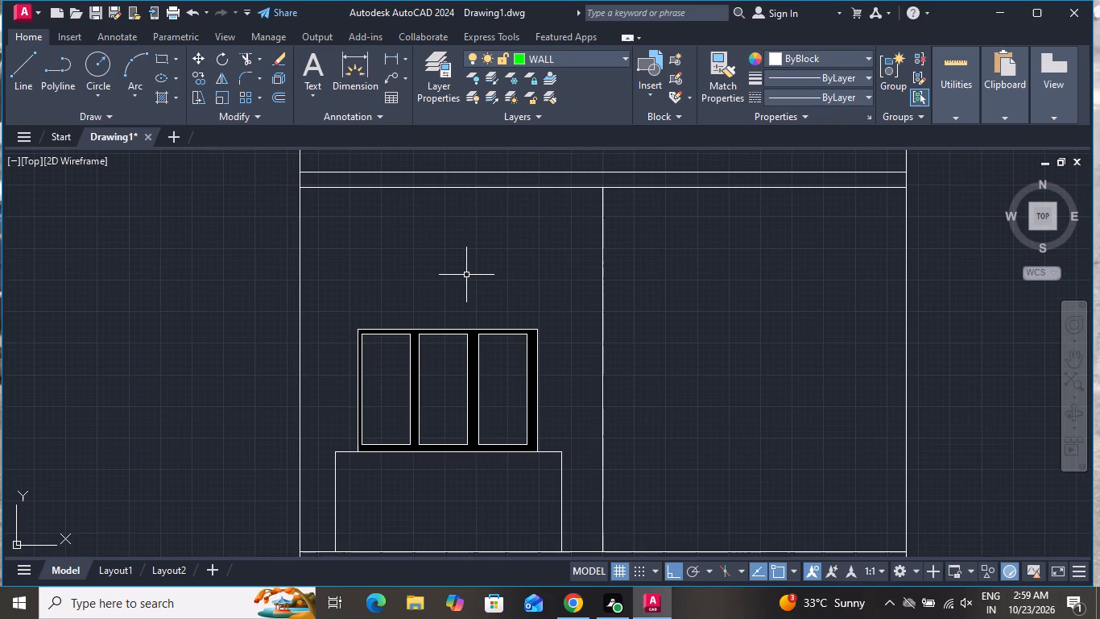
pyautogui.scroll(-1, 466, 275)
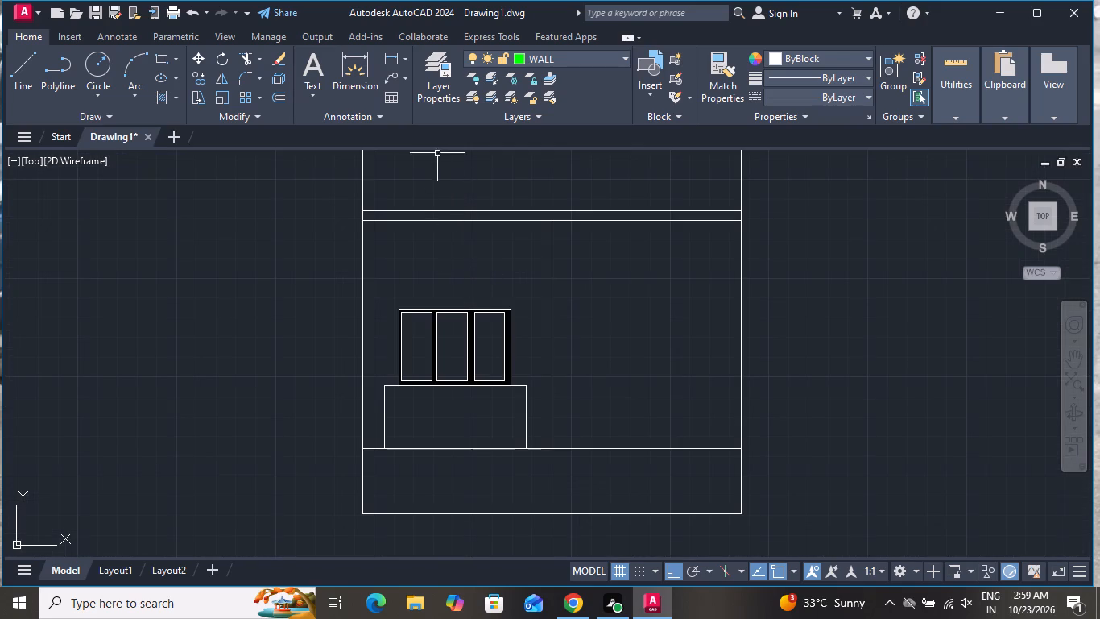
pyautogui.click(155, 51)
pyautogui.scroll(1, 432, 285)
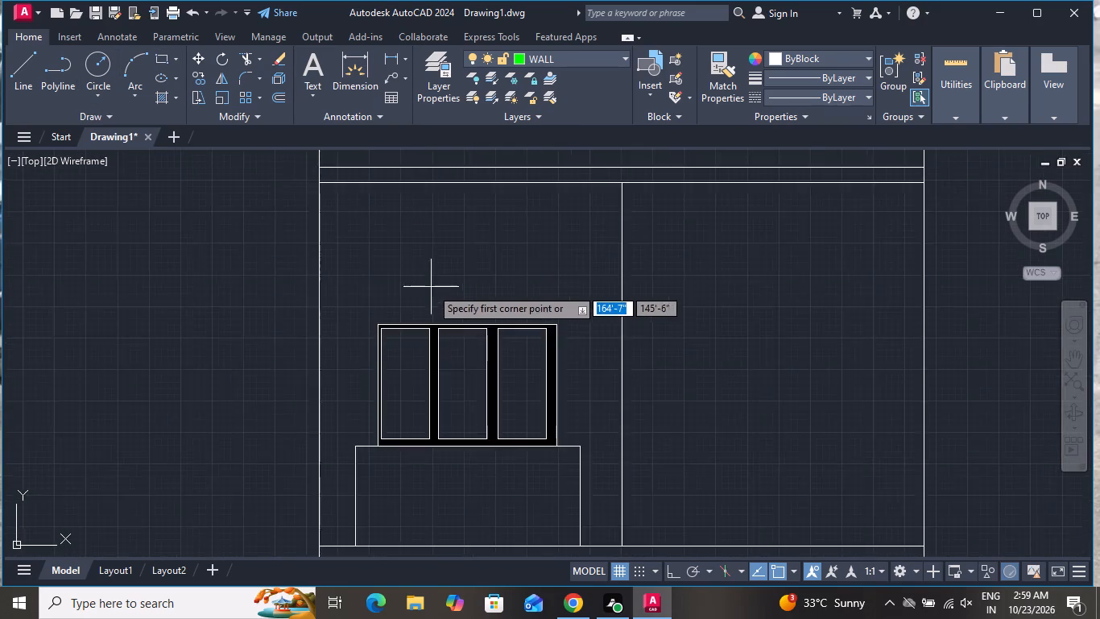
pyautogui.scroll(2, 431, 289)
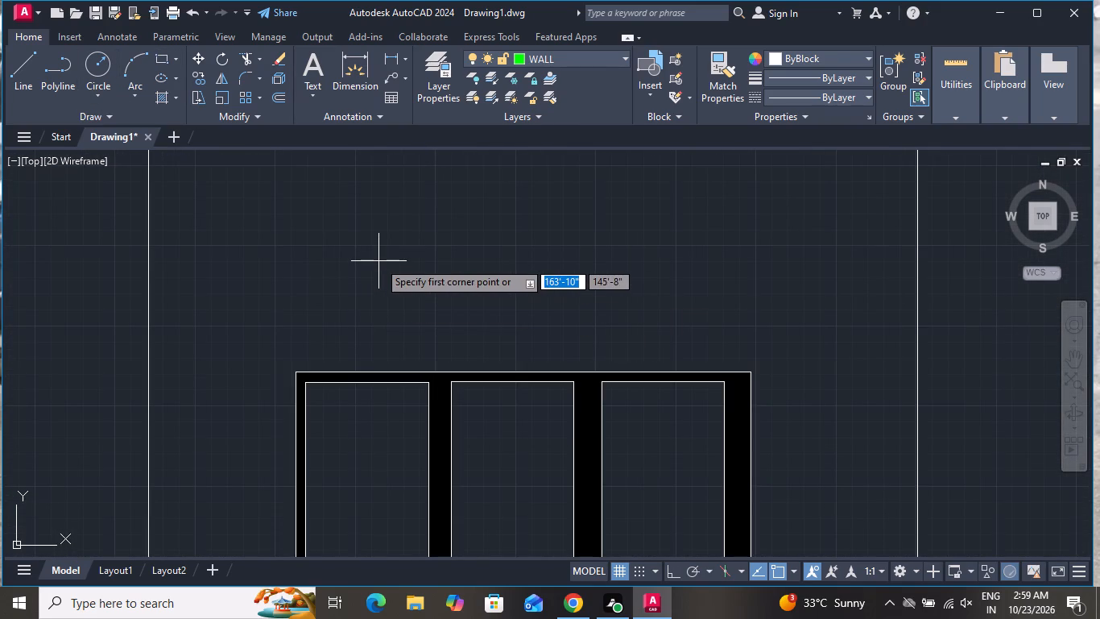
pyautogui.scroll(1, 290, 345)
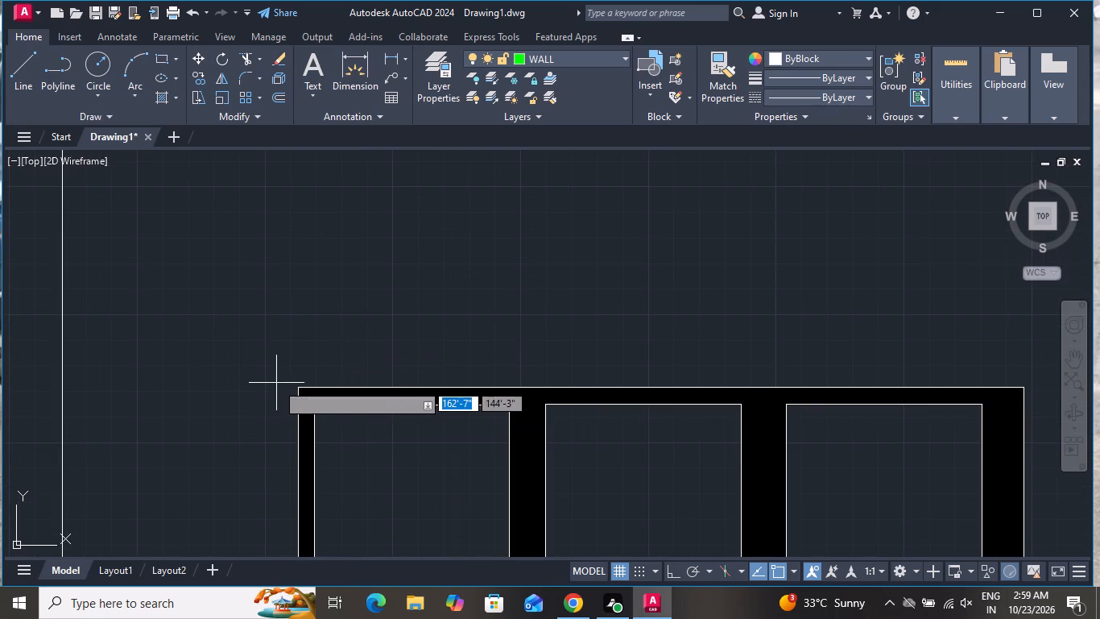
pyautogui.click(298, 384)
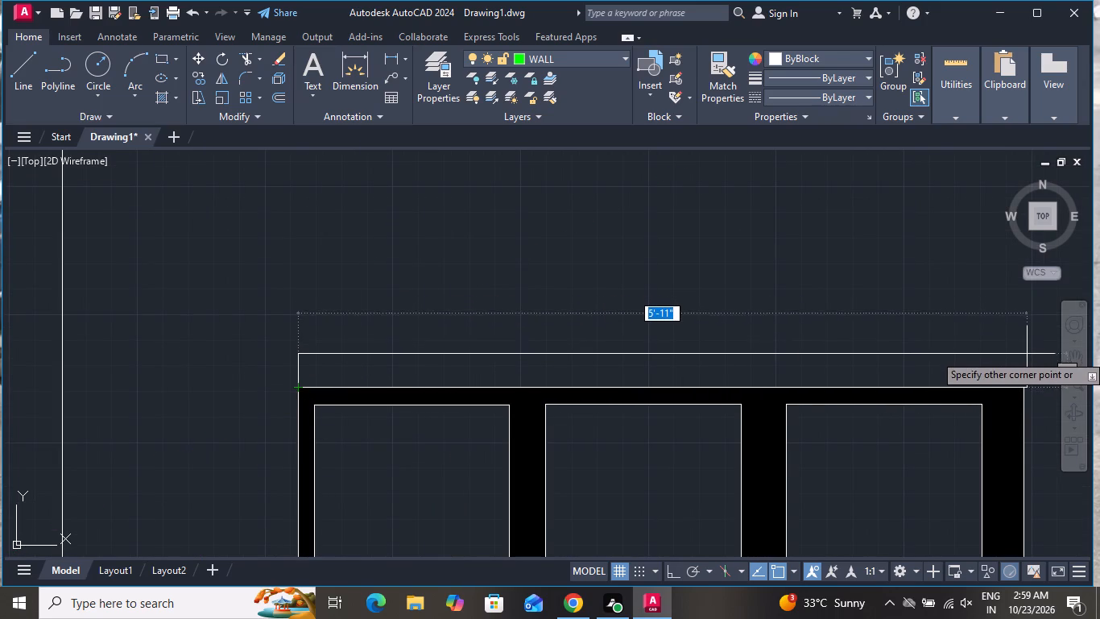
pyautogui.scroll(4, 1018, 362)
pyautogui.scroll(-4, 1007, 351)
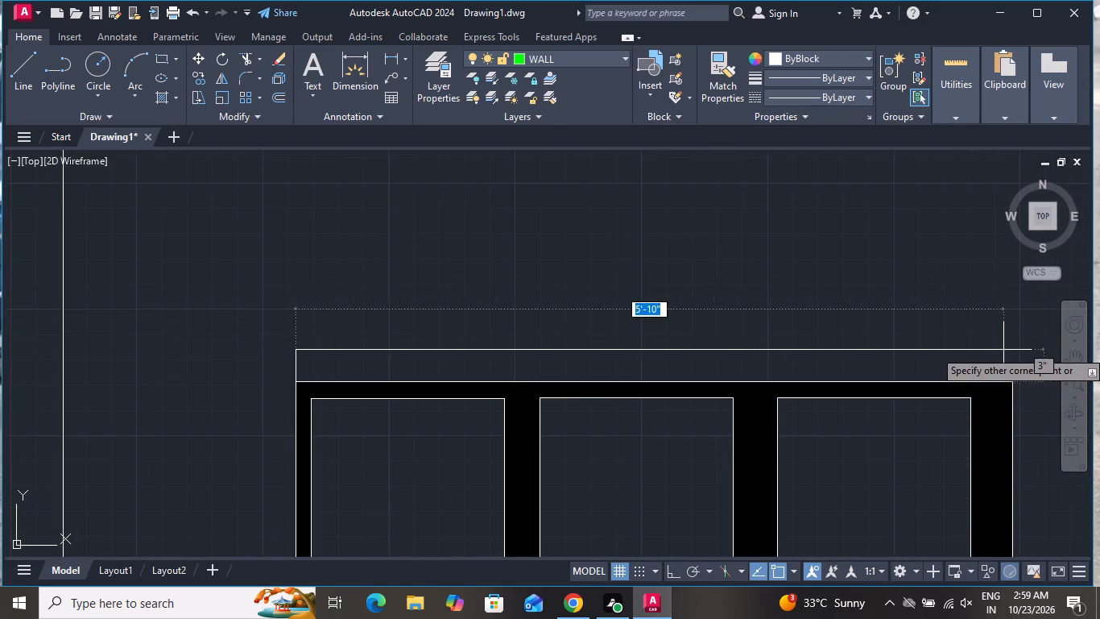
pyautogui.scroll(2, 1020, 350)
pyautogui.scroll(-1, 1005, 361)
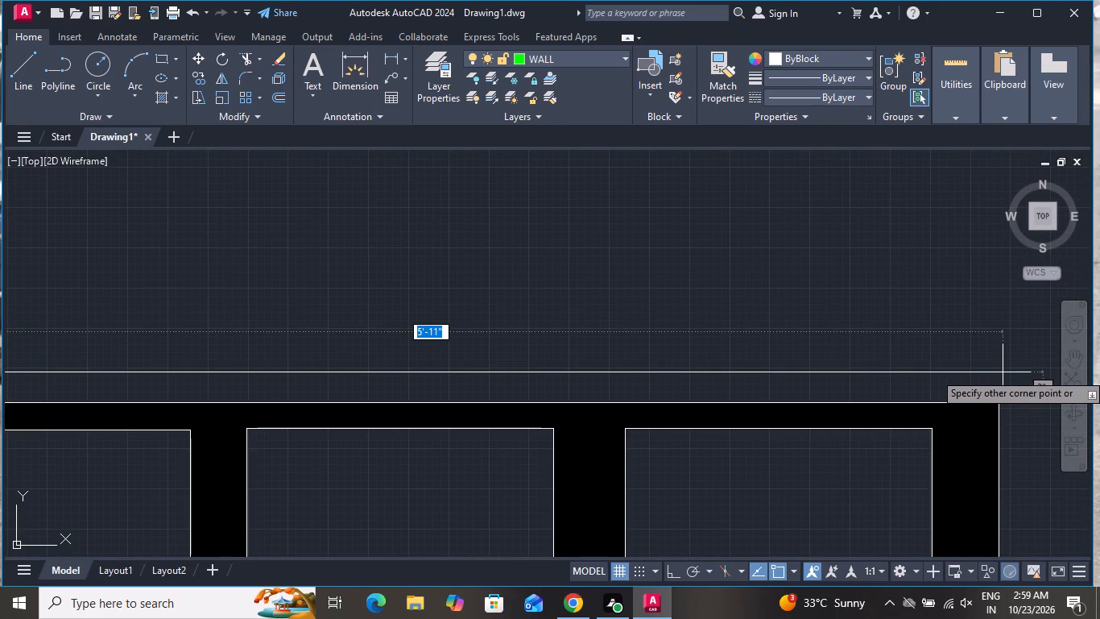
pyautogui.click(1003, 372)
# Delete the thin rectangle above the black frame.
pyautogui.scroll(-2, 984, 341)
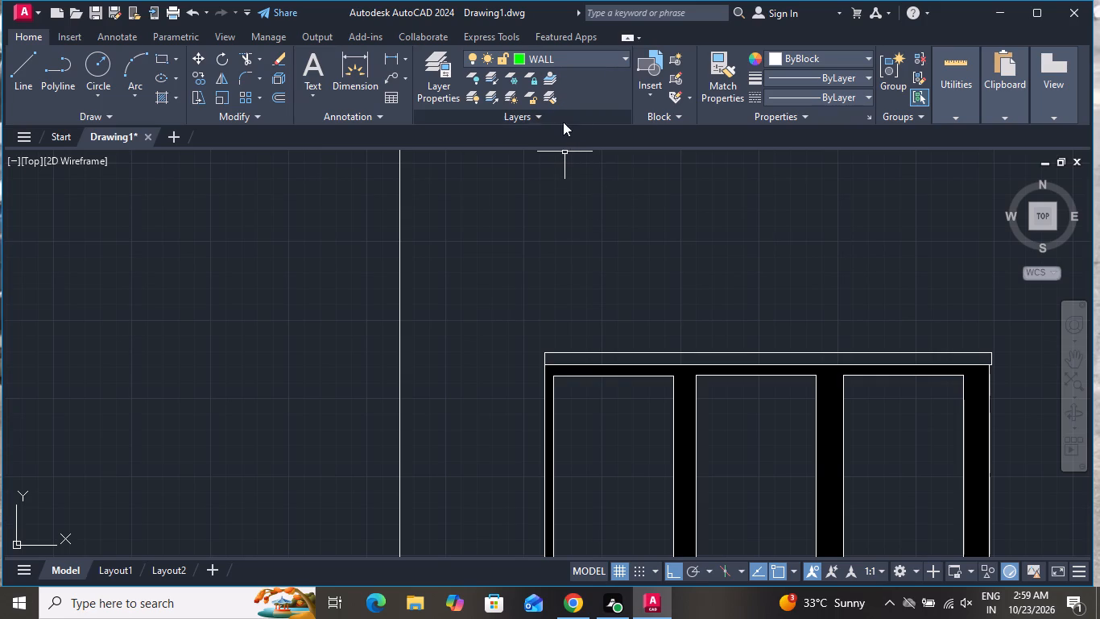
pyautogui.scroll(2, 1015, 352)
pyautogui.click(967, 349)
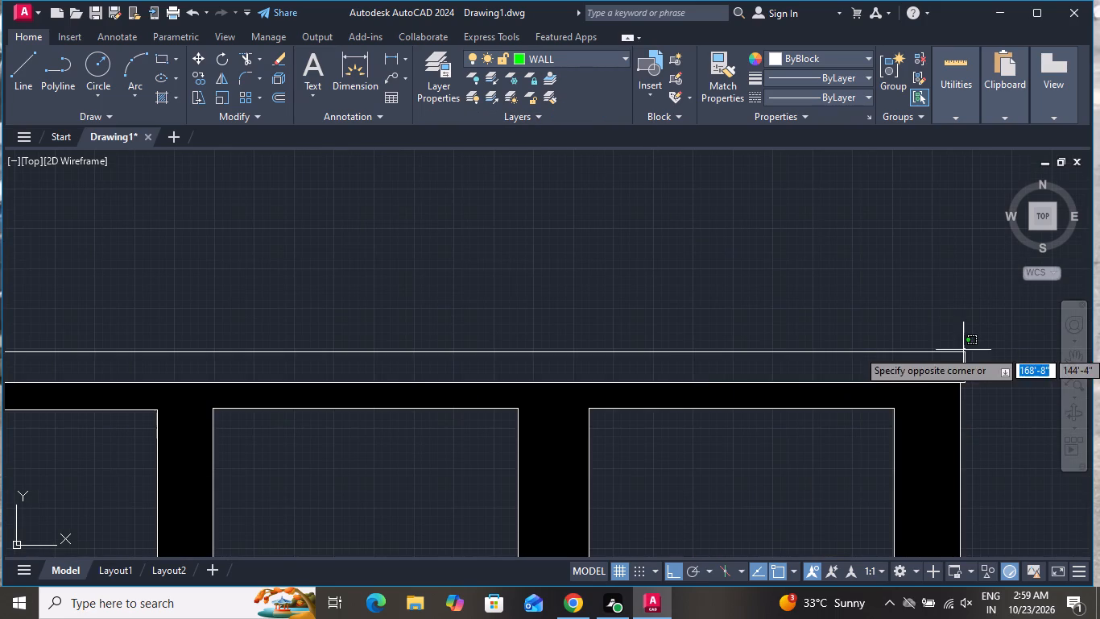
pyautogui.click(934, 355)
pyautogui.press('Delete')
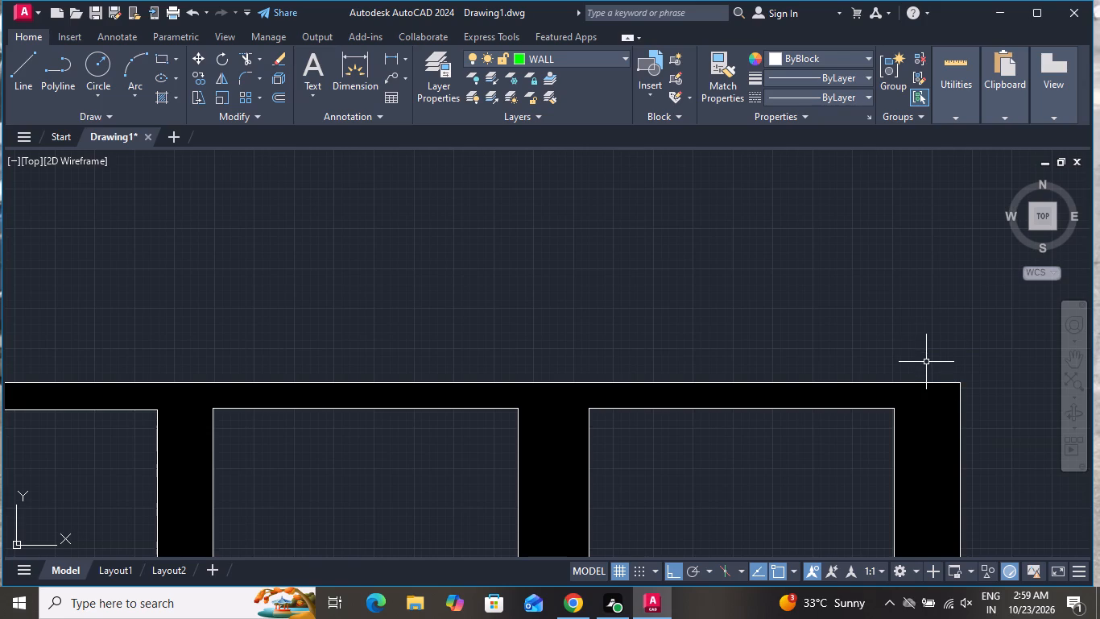
# Draw a thin rectangle about 5'-11" wide and 2" high on top of the black frame, matching the frame's width.
pyautogui.scroll(-4, 926, 374)
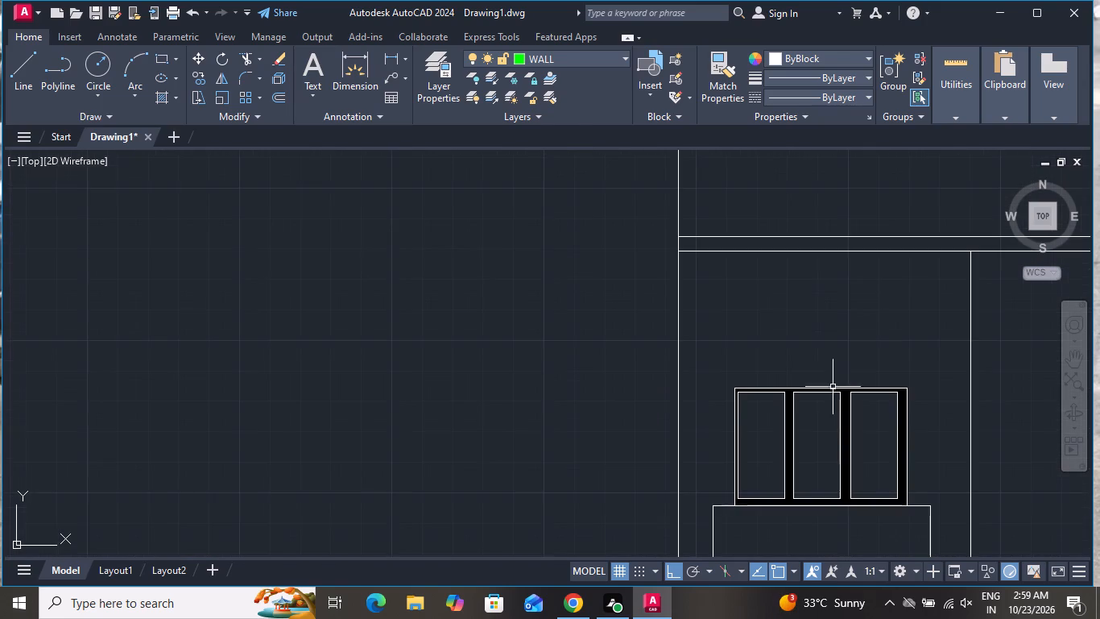
pyautogui.click(160, 56)
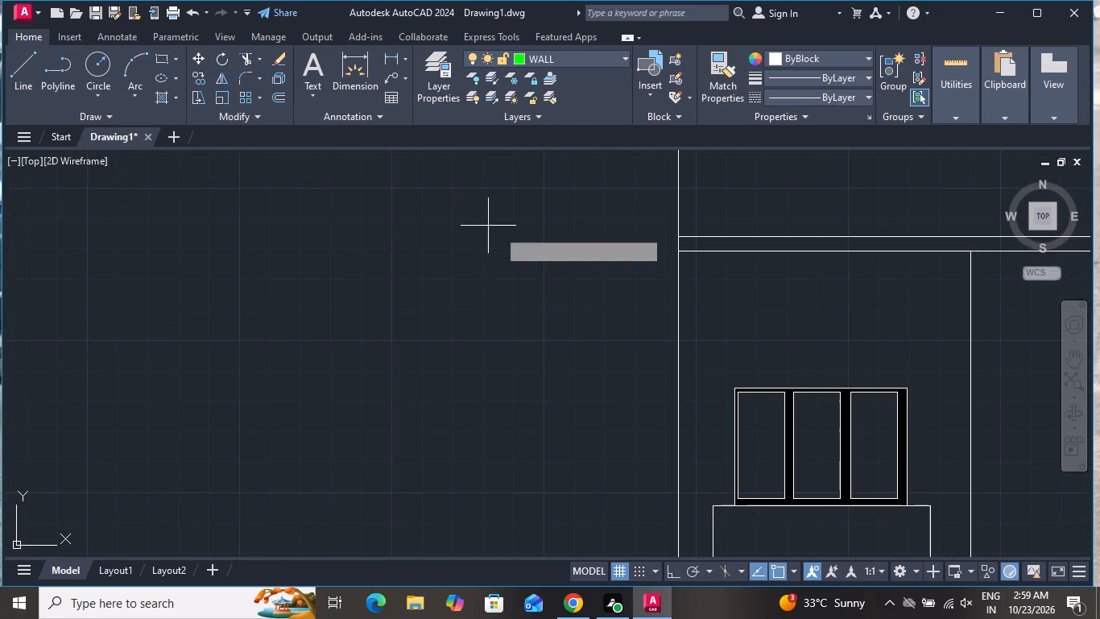
pyautogui.scroll(-1, 535, 252)
pyautogui.scroll(1, 899, 329)
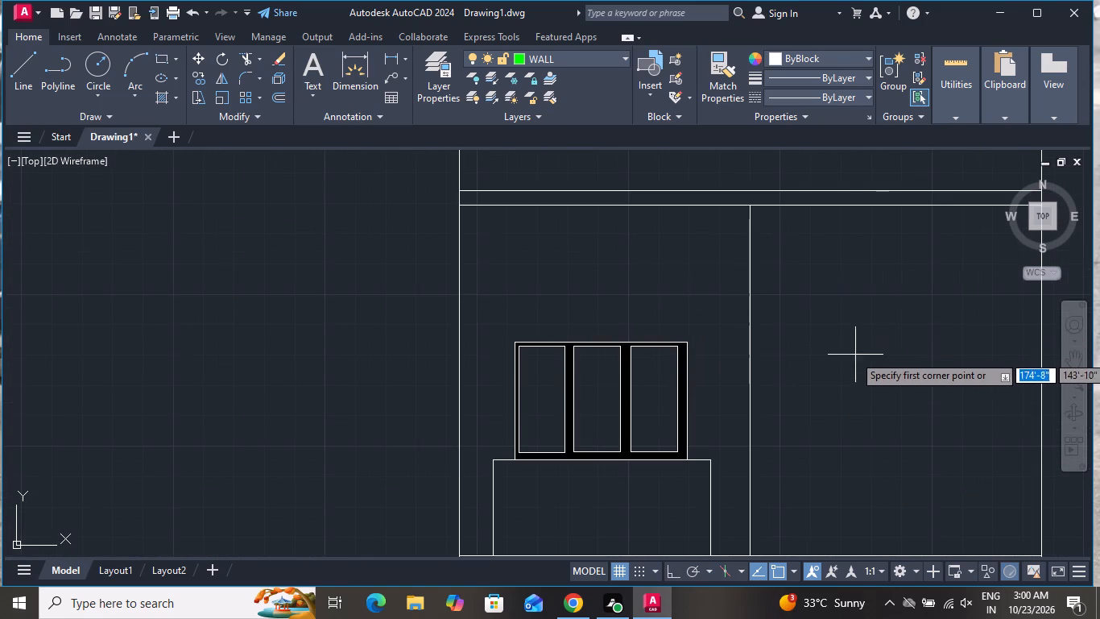
pyautogui.scroll(1, 739, 367)
pyautogui.scroll(1, 655, 374)
pyautogui.scroll(1, 201, 356)
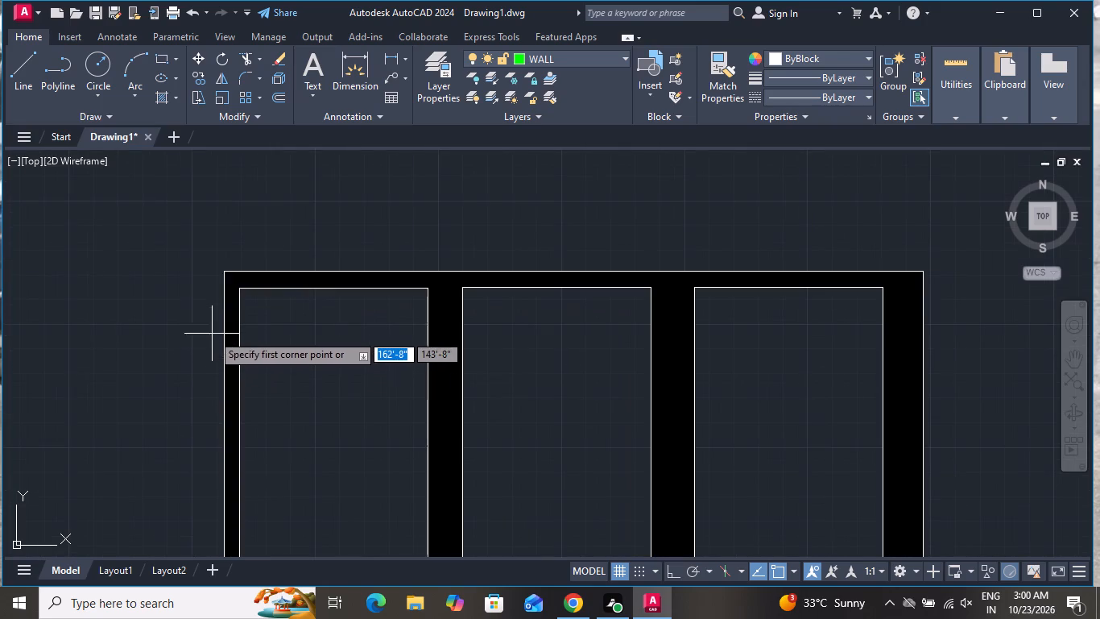
pyautogui.click(223, 271)
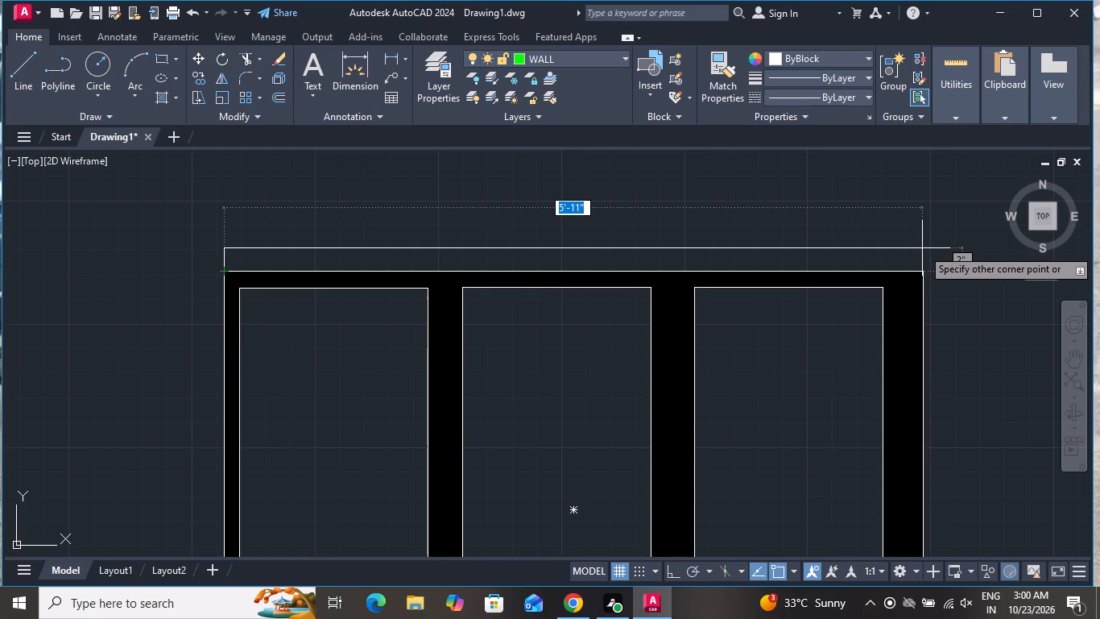
pyautogui.click(923, 246)
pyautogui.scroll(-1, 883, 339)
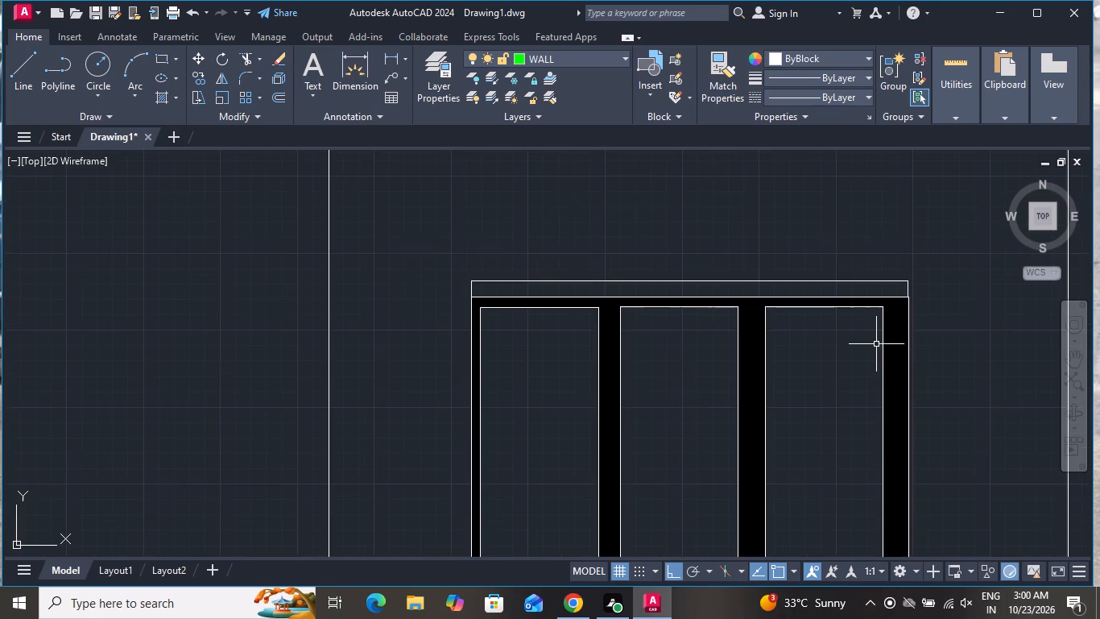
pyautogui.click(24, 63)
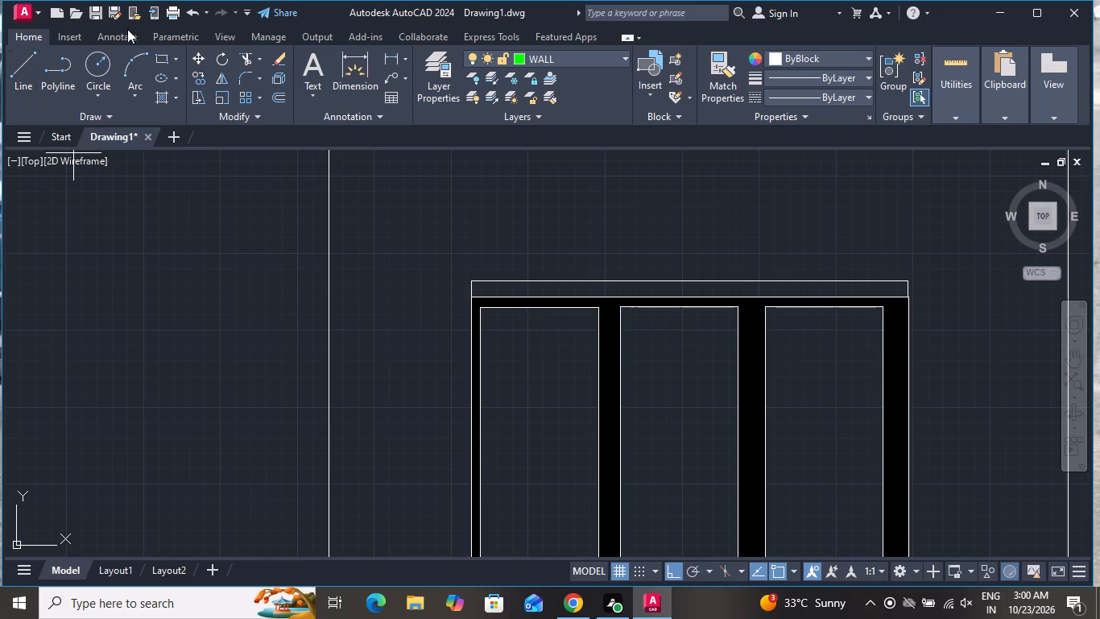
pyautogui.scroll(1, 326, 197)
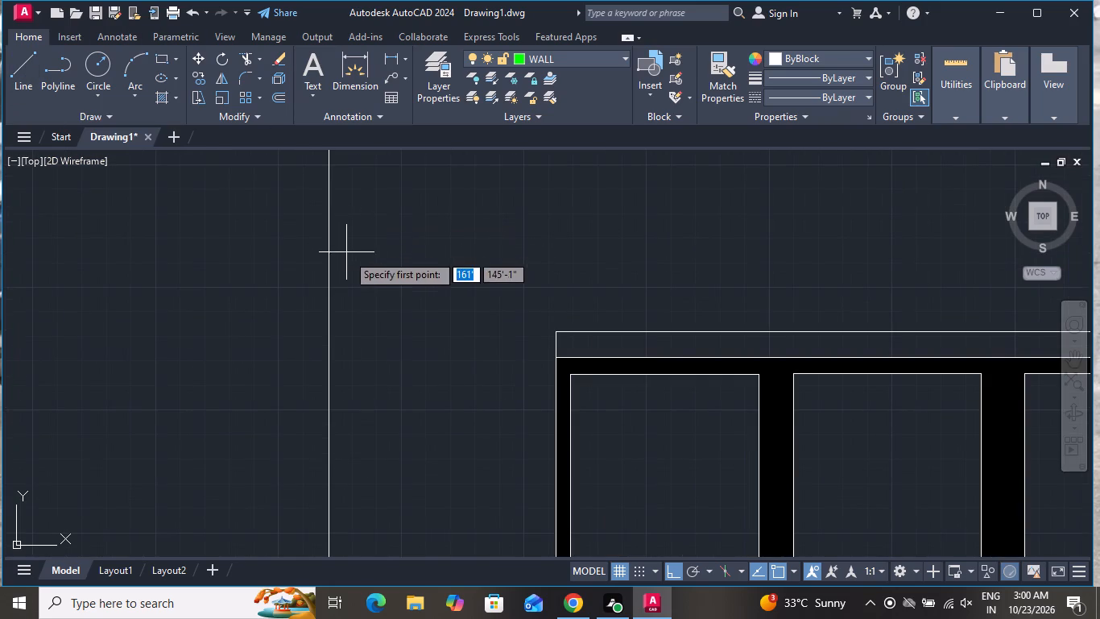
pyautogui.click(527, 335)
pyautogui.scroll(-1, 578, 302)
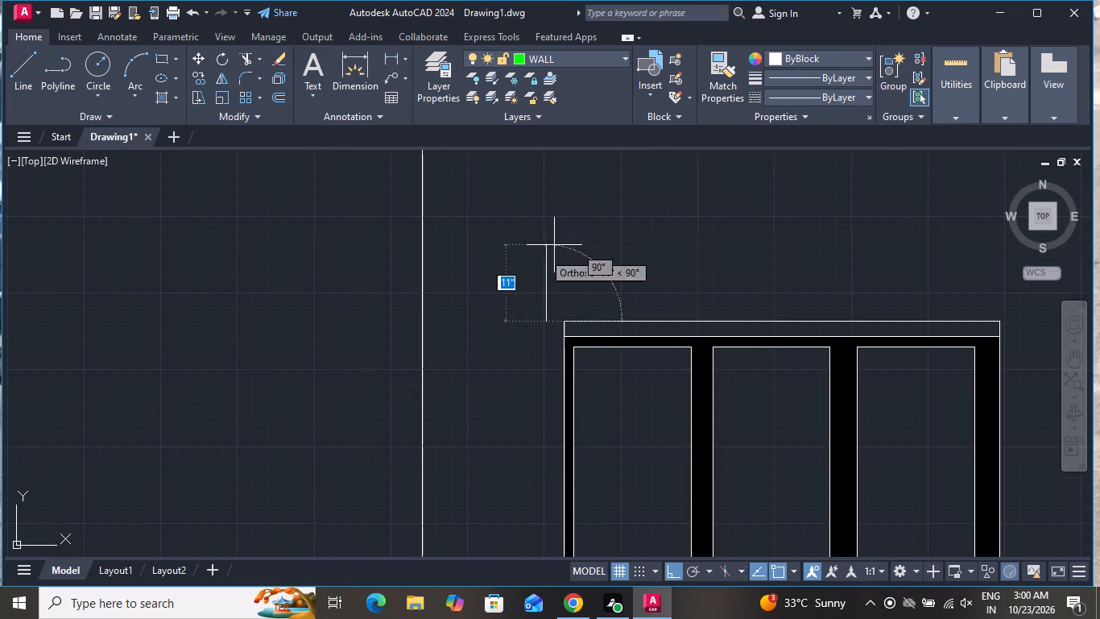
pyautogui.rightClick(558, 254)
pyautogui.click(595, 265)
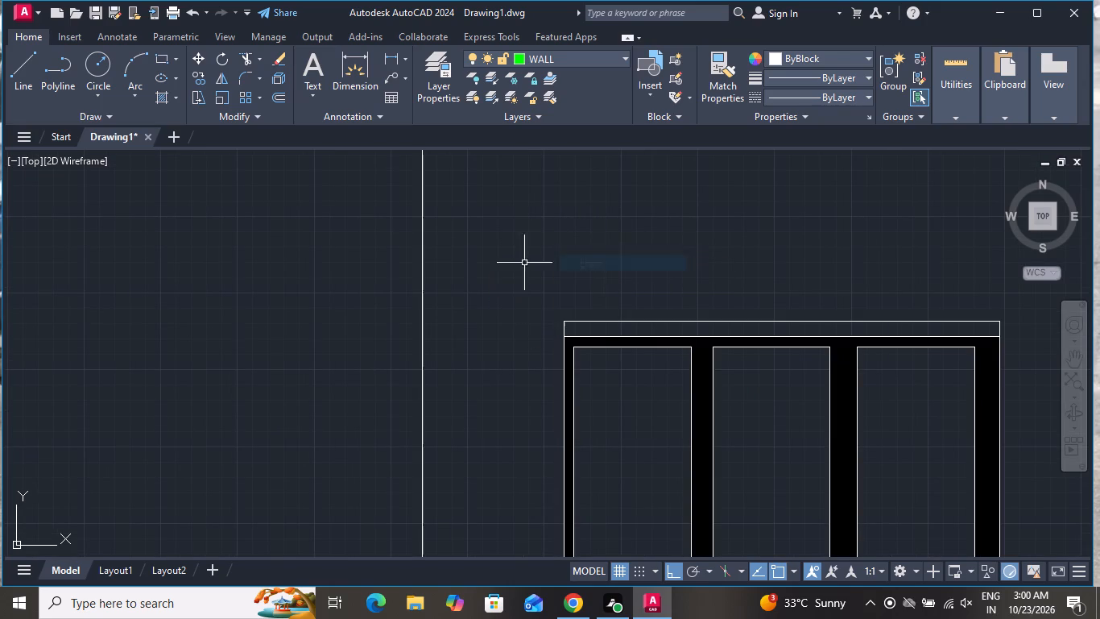
# Draw a rectangle about 6'-4" wide and 3" high on top of the thin band, overhanging it at both ends.
pyautogui.click(165, 59)
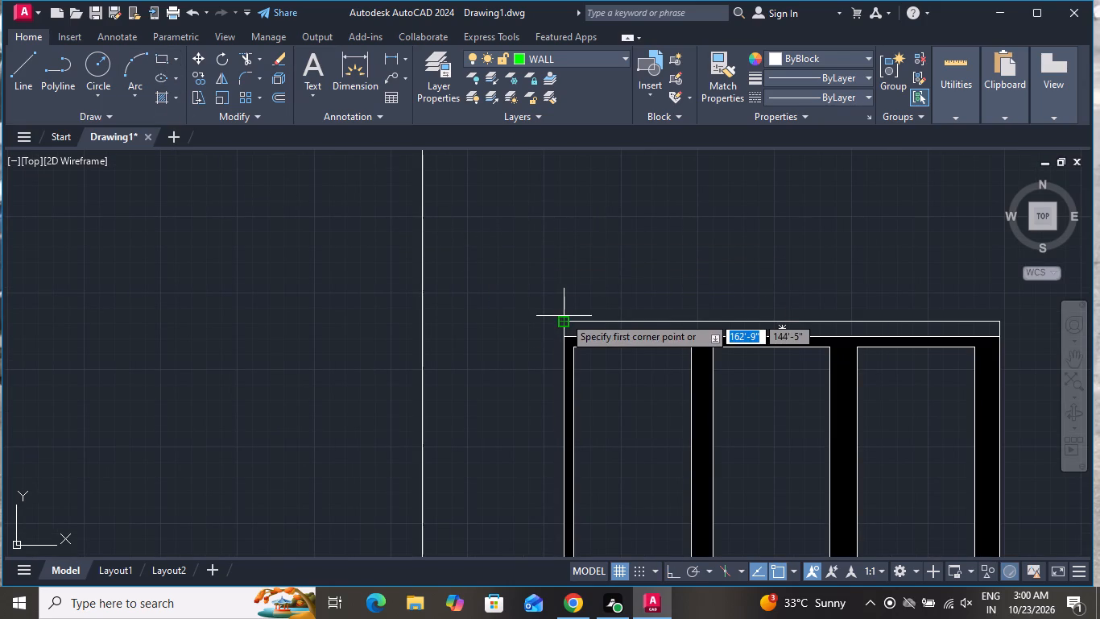
pyautogui.click(548, 322)
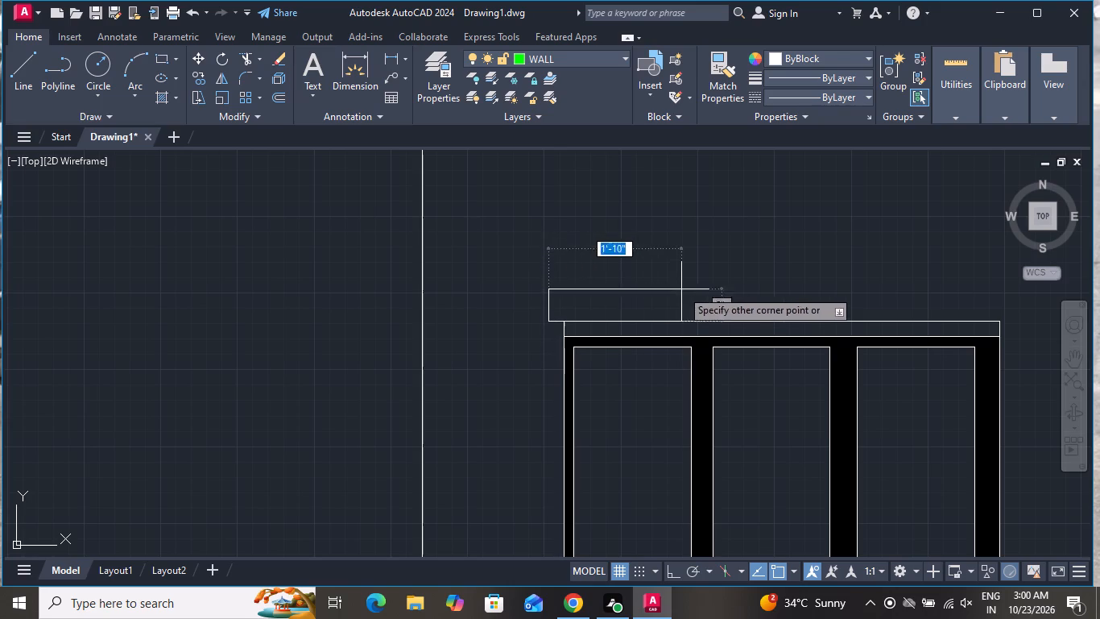
pyautogui.scroll(-2, 780, 295)
pyautogui.scroll(3, 919, 294)
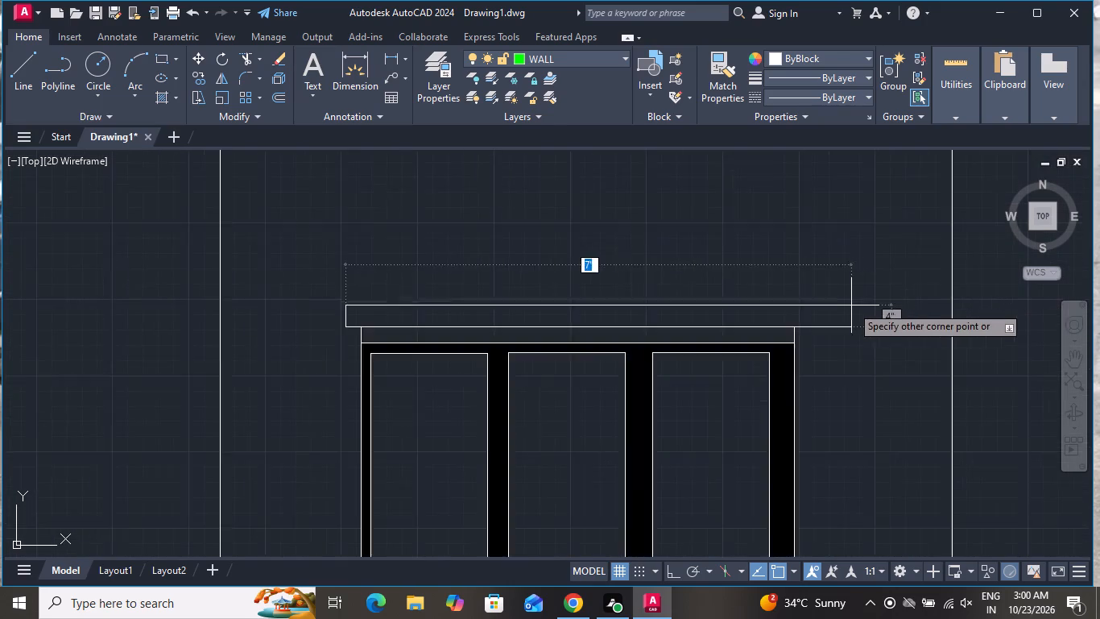
pyautogui.scroll(1, 849, 305)
pyautogui.scroll(-2, 843, 305)
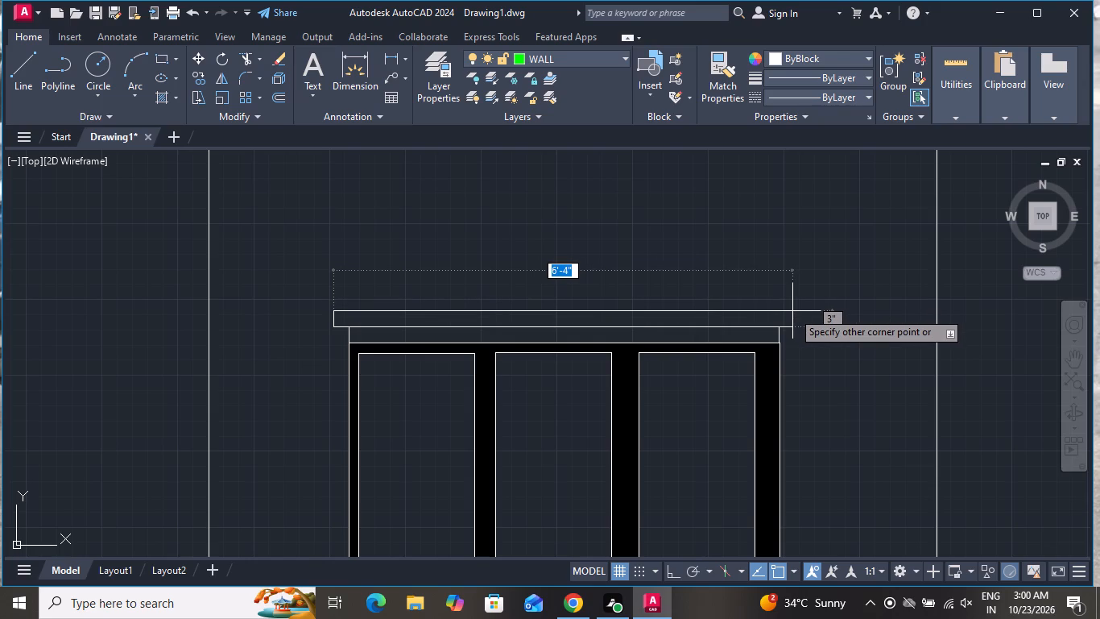
pyautogui.click(792, 311)
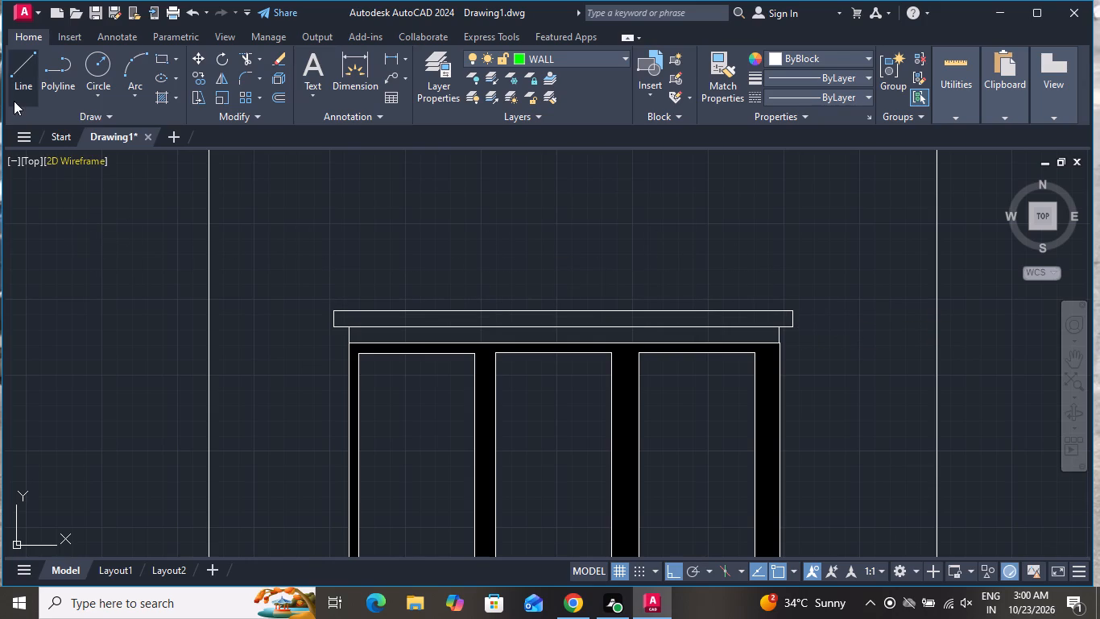
# From the upper band's top-left corner, draw a sloped line about 2" long, continuing as a horizontal line past the band's right end.
pyautogui.click(14, 89)
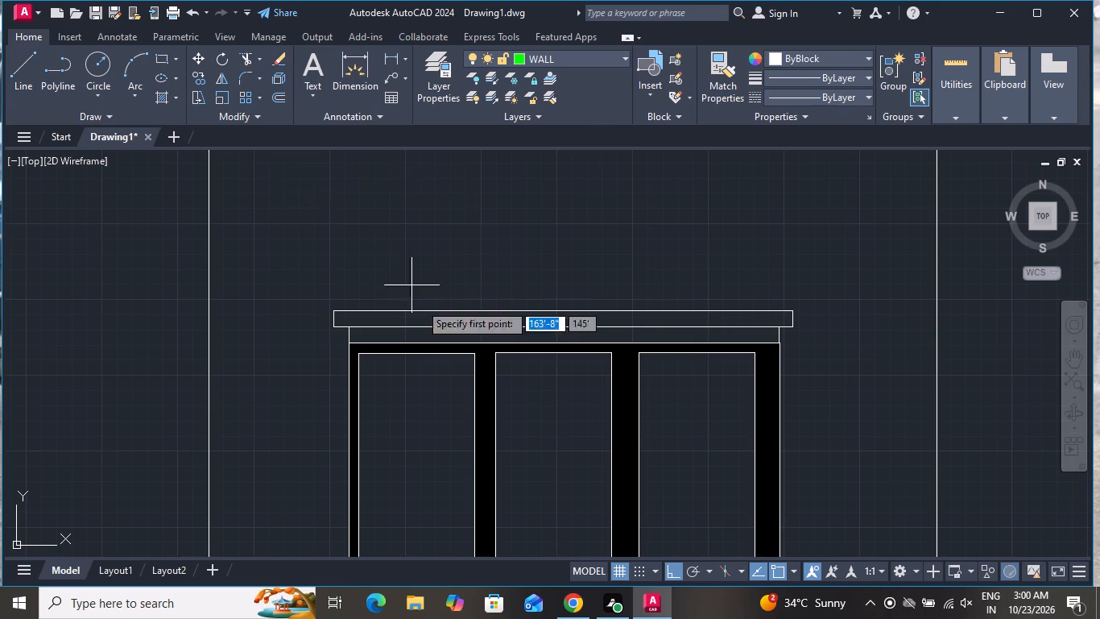
pyautogui.scroll(1, 418, 336)
pyautogui.click(283, 298)
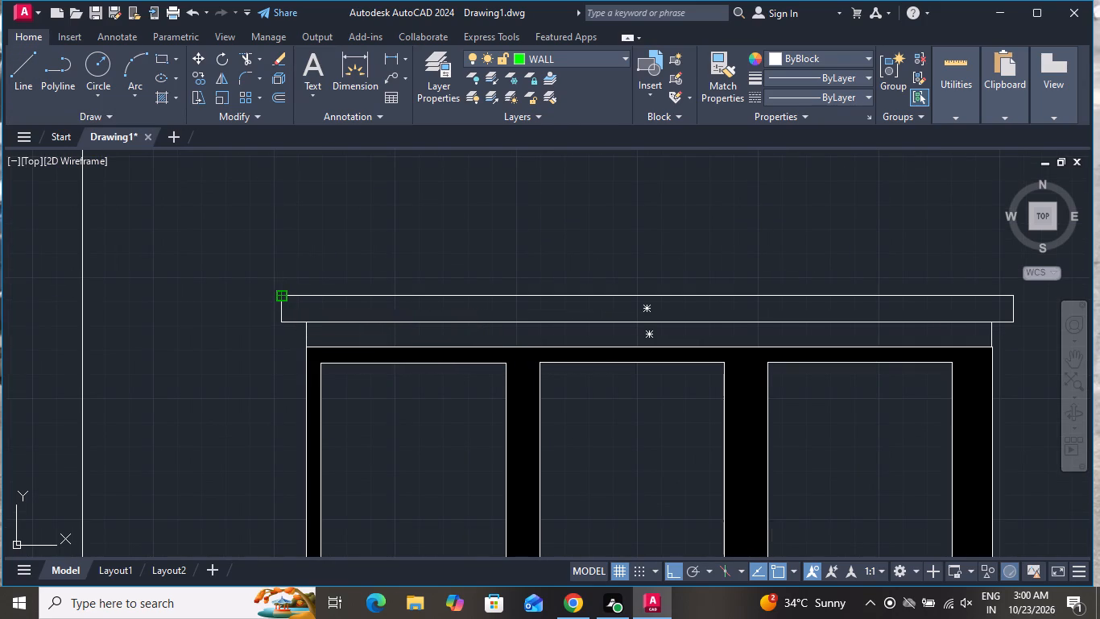
pyautogui.click(669, 575)
pyautogui.scroll(1, 258, 300)
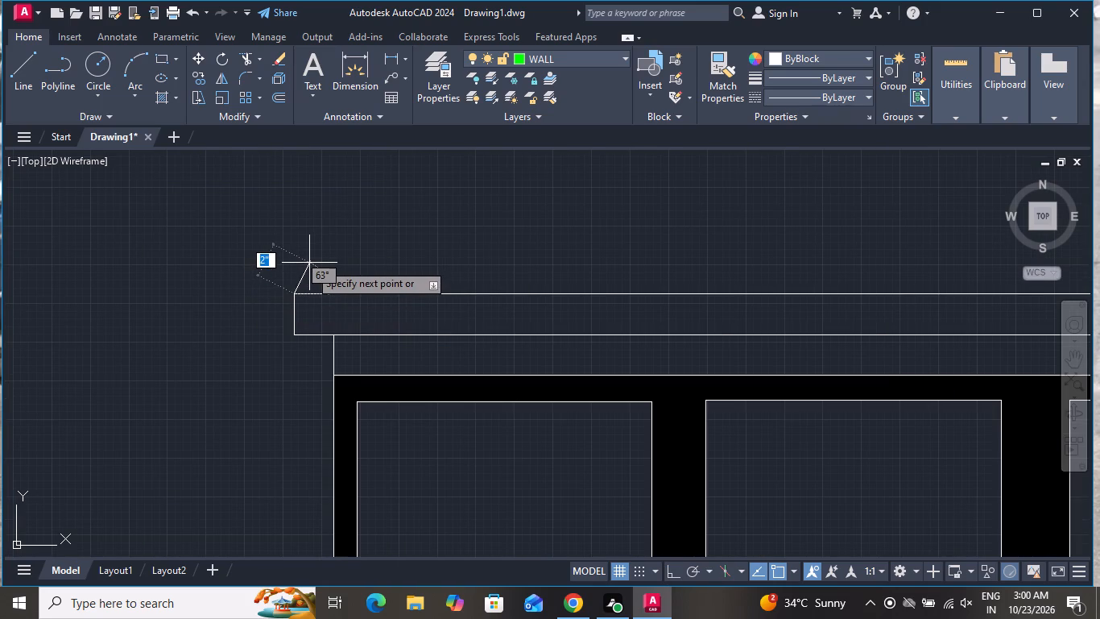
pyautogui.scroll(1, 309, 263)
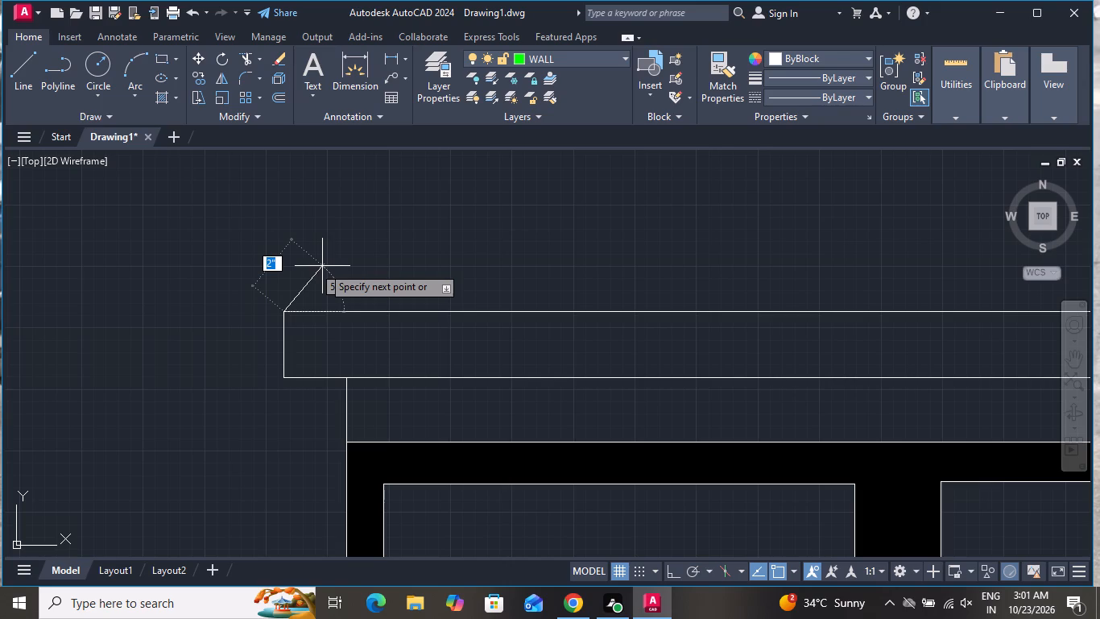
pyautogui.click(322, 266)
pyautogui.scroll(-2, 491, 203)
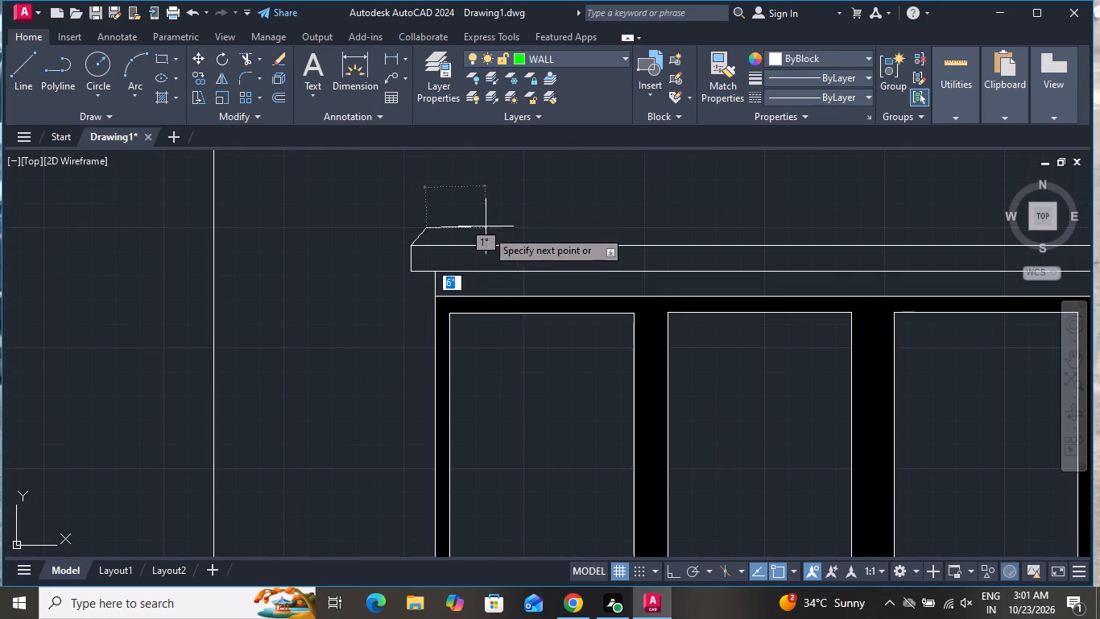
pyautogui.click(668, 571)
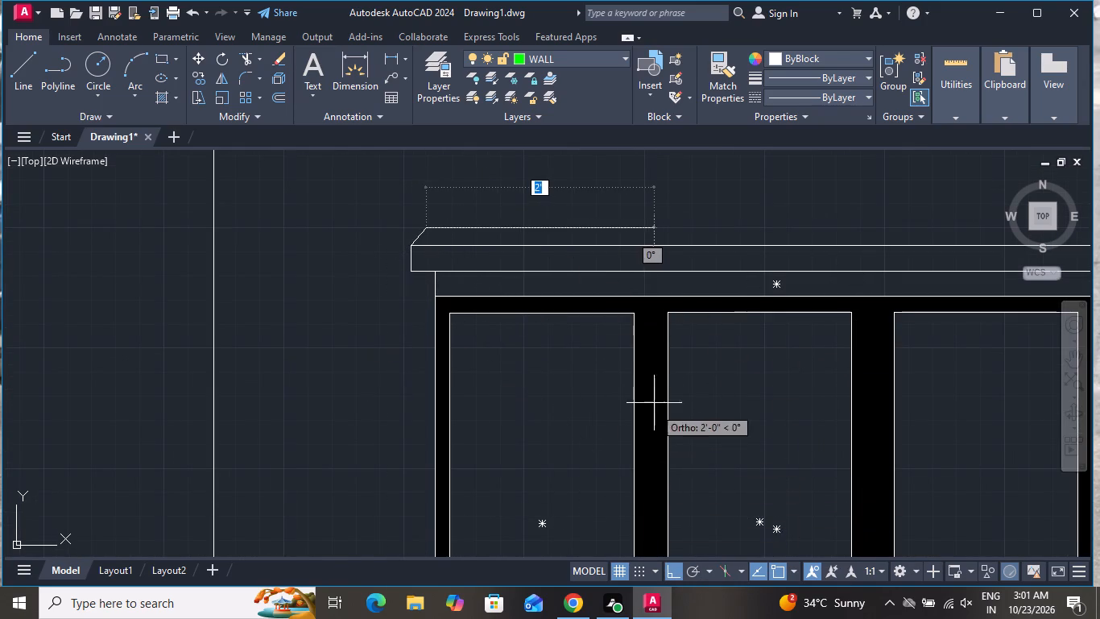
pyautogui.scroll(-2, 641, 355)
pyautogui.scroll(3, 846, 285)
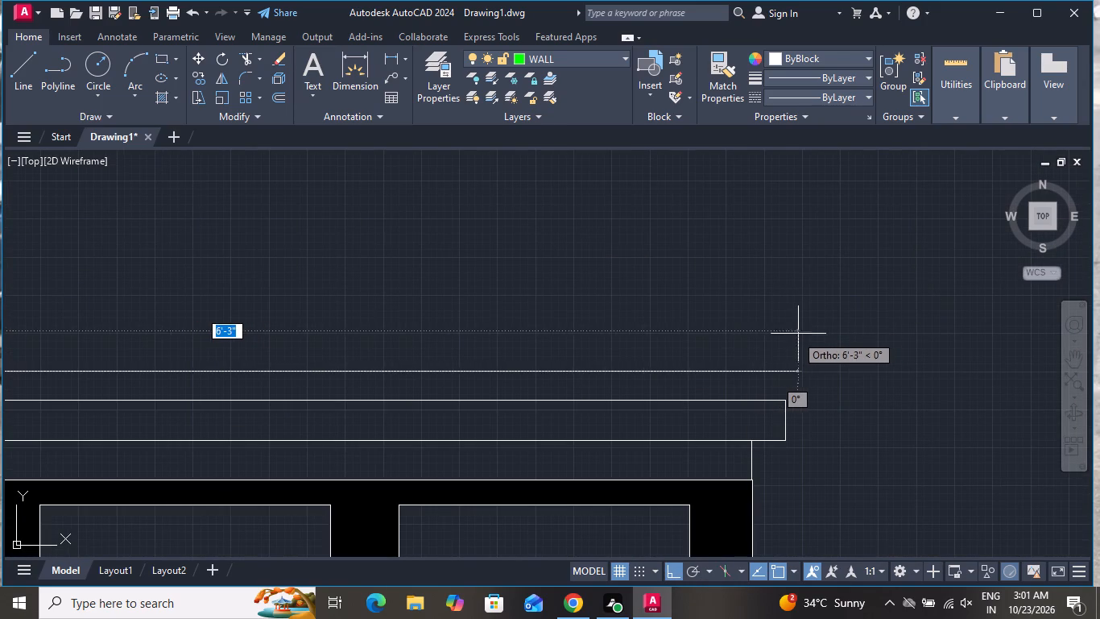
pyautogui.click(815, 332)
pyautogui.rightClick(817, 332)
pyautogui.click(841, 351)
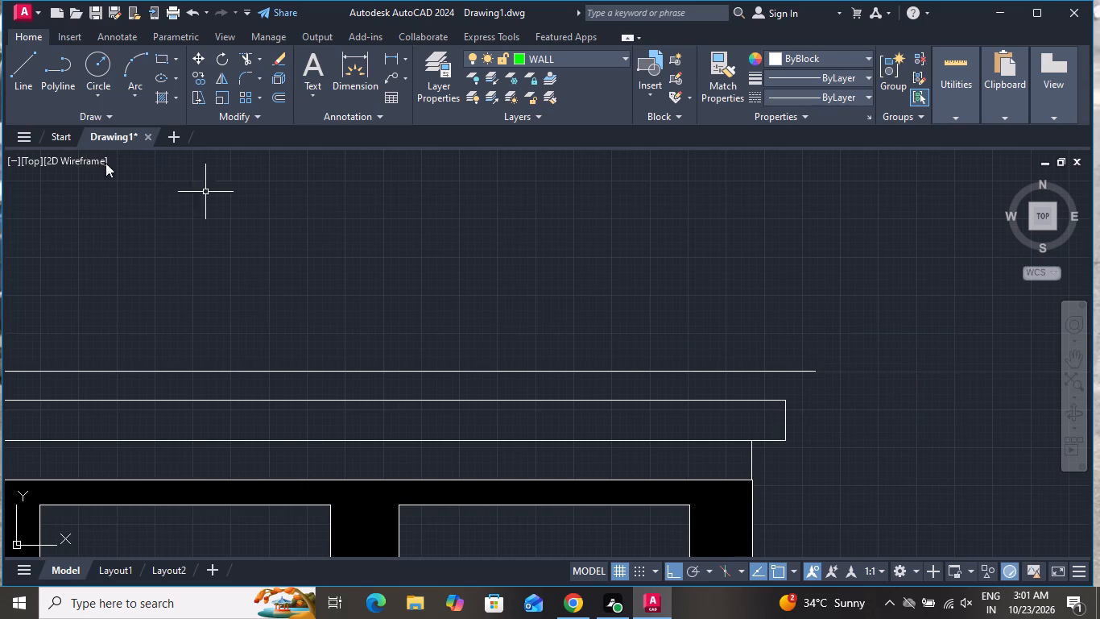
# Draw a matching sloped line from the upper band's top-right corner up to the horizontal line.
pyautogui.click(21, 66)
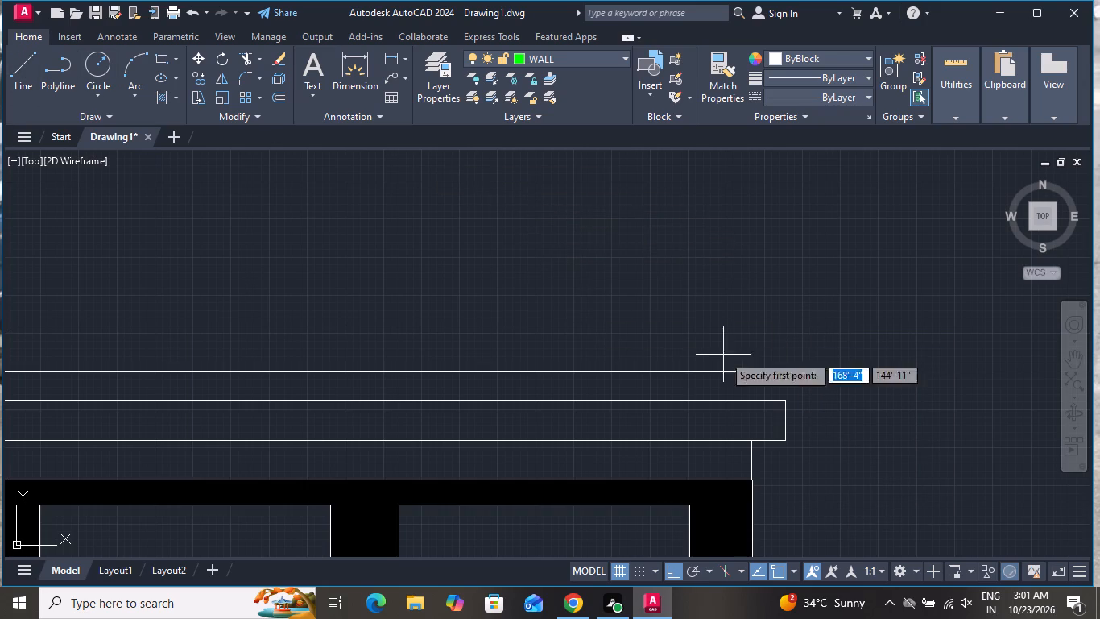
pyautogui.scroll(1, 797, 393)
pyautogui.click(772, 404)
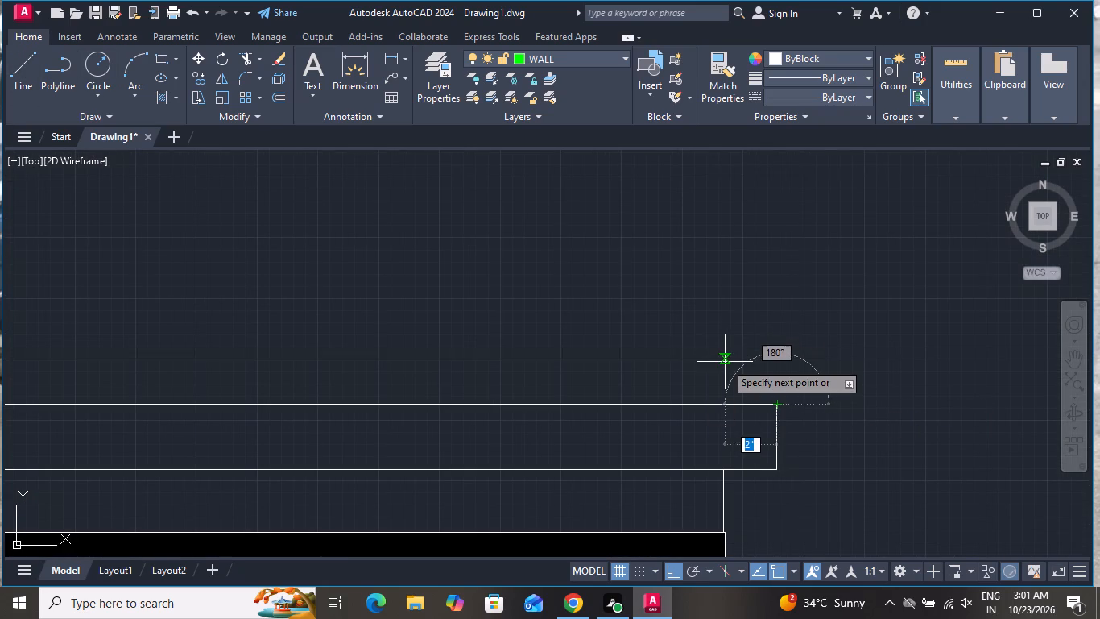
pyautogui.click(726, 362)
pyautogui.rightClick(726, 368)
pyautogui.click(744, 388)
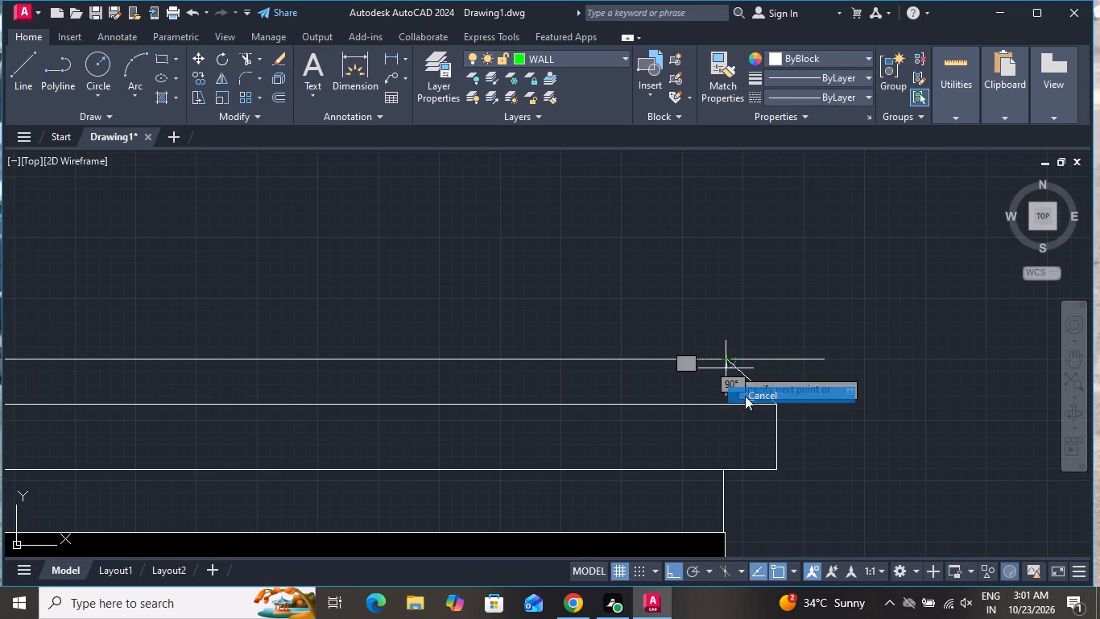
# Trim the part of the horizontal line that extends past the right sloped line.
pyautogui.click(249, 57)
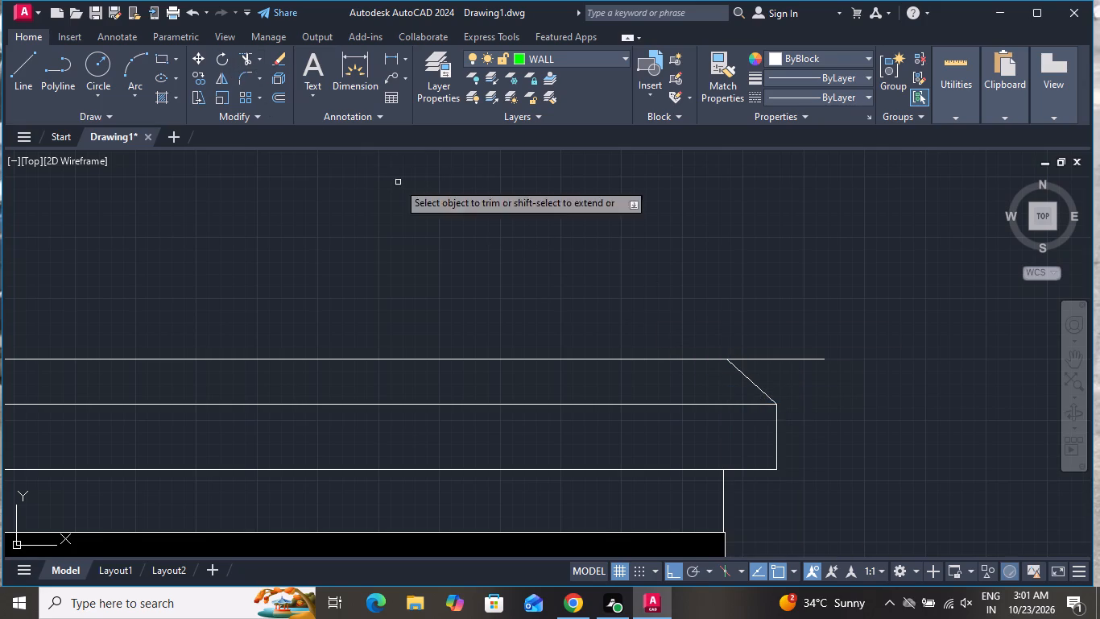
pyautogui.click(775, 334)
pyautogui.click(784, 368)
pyautogui.scroll(-2, 774, 284)
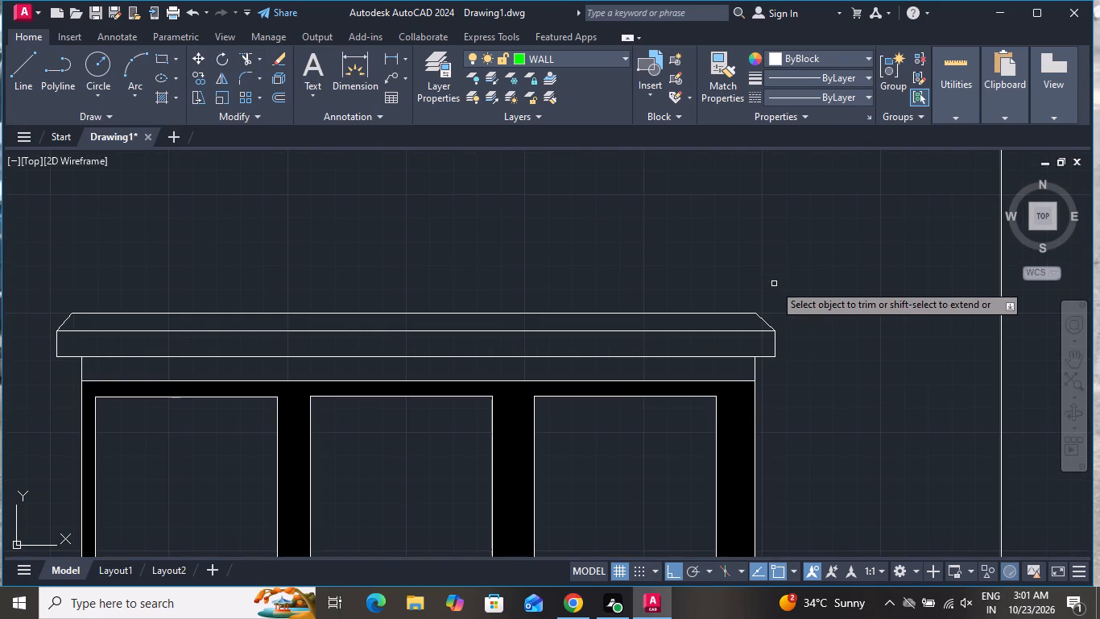
pyautogui.rightClick(793, 257)
pyautogui.click(829, 277)
# Draw a rectangle about 6' wide and 4' high from the top of the sloped cap up to the horizontal line above.
pyautogui.scroll(-1, 831, 293)
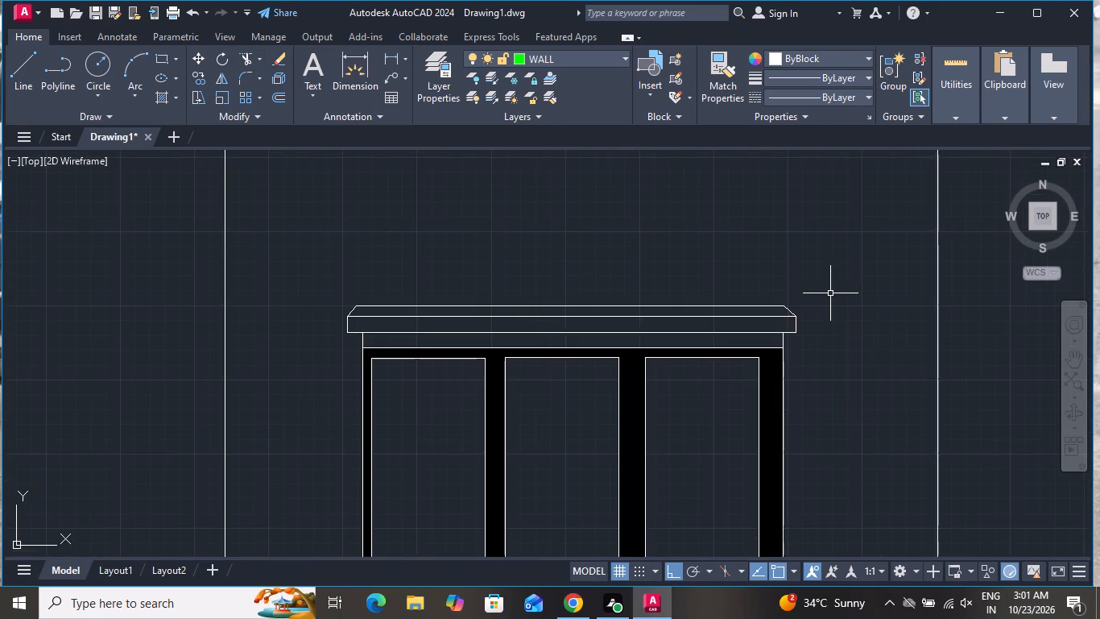
pyautogui.scroll(-3, 829, 294)
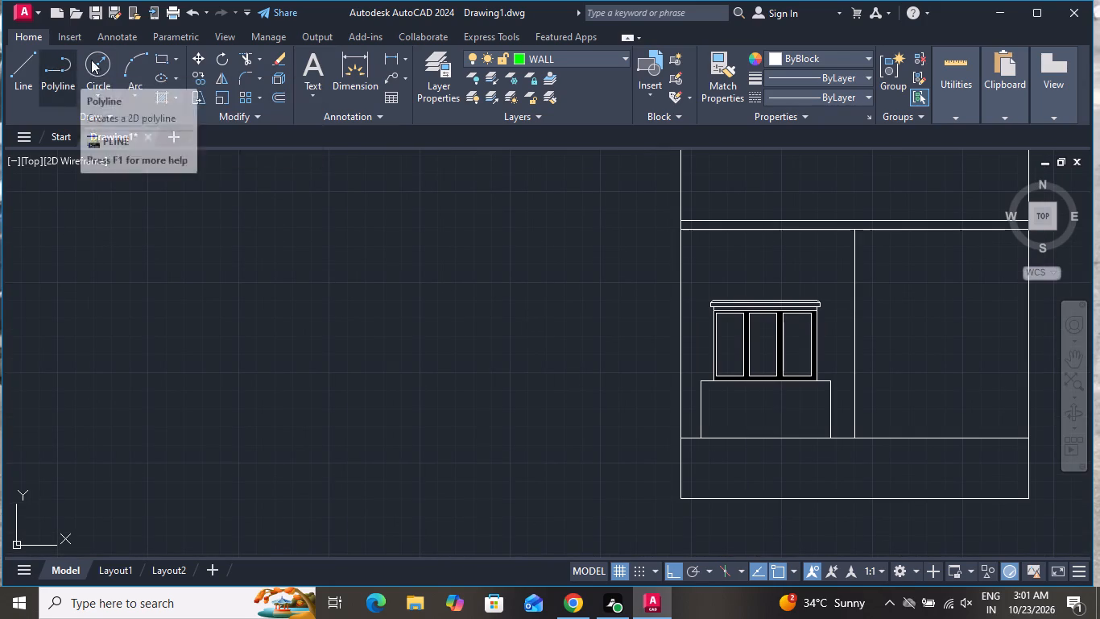
pyautogui.click(163, 51)
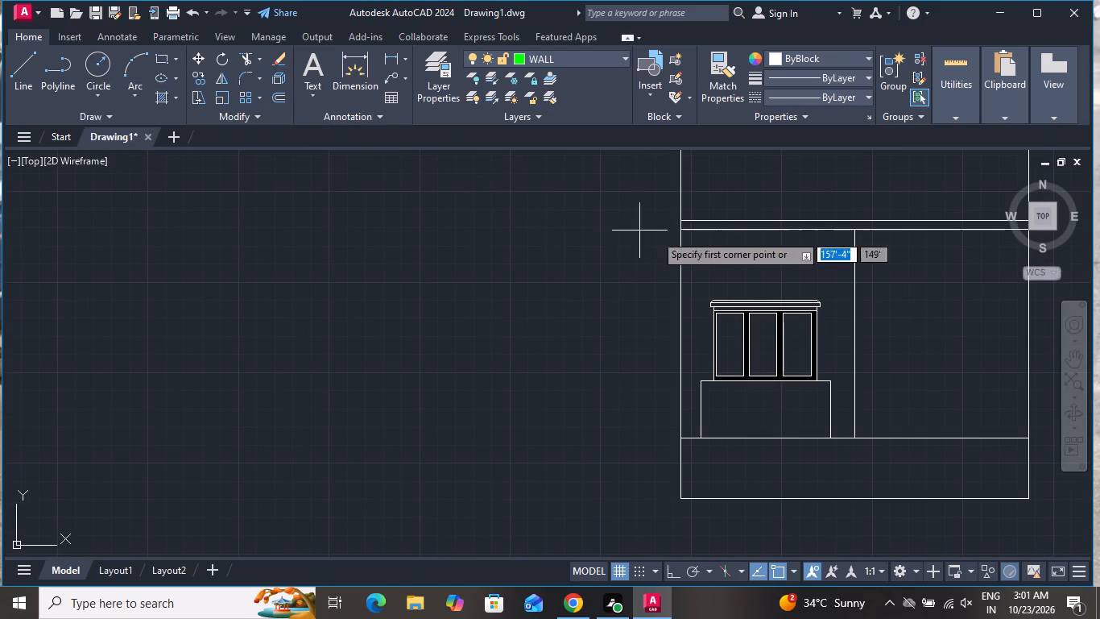
pyautogui.scroll(2, 784, 251)
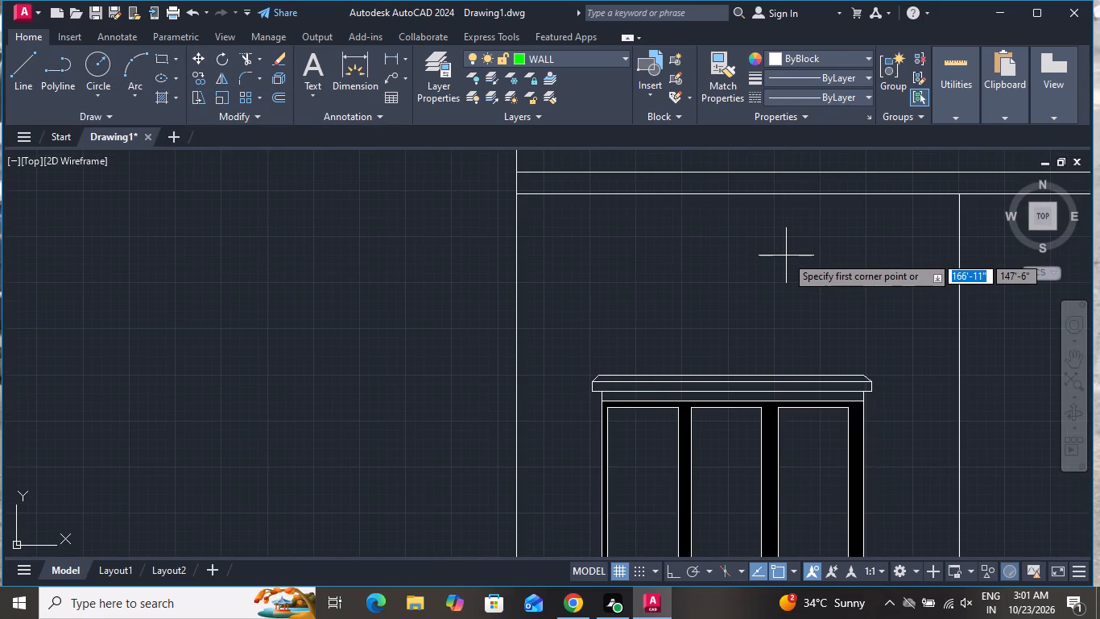
pyautogui.click(600, 373)
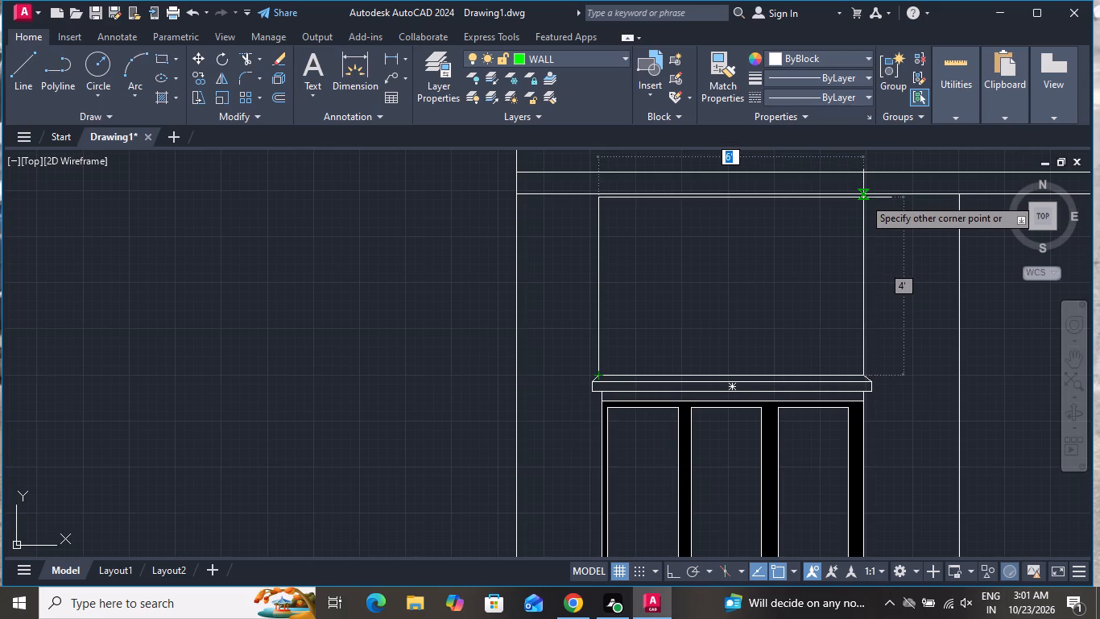
pyautogui.click(863, 194)
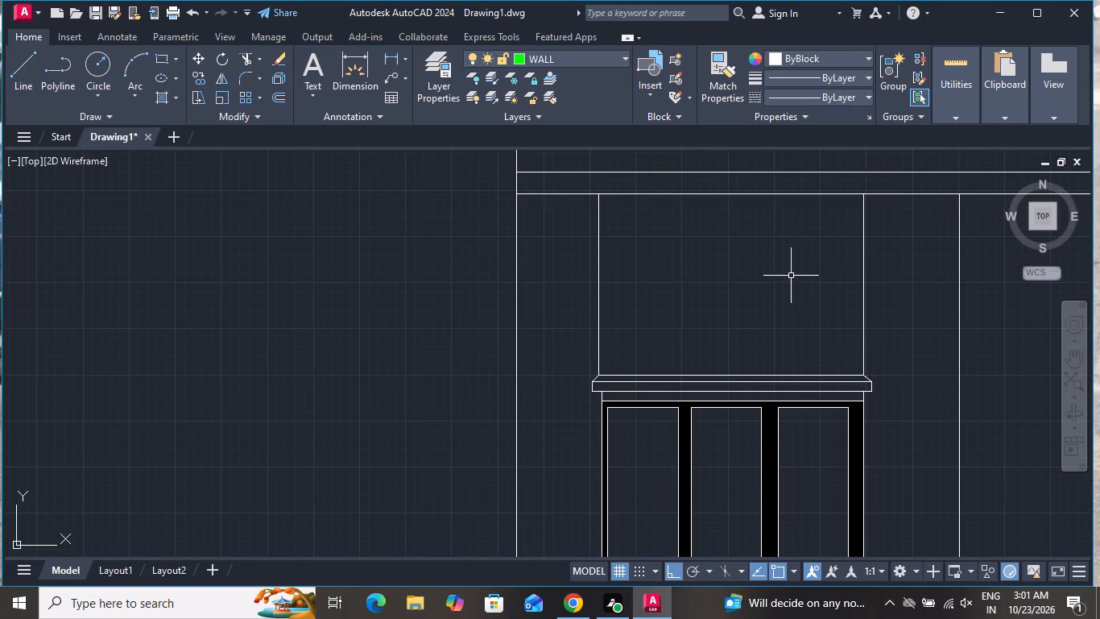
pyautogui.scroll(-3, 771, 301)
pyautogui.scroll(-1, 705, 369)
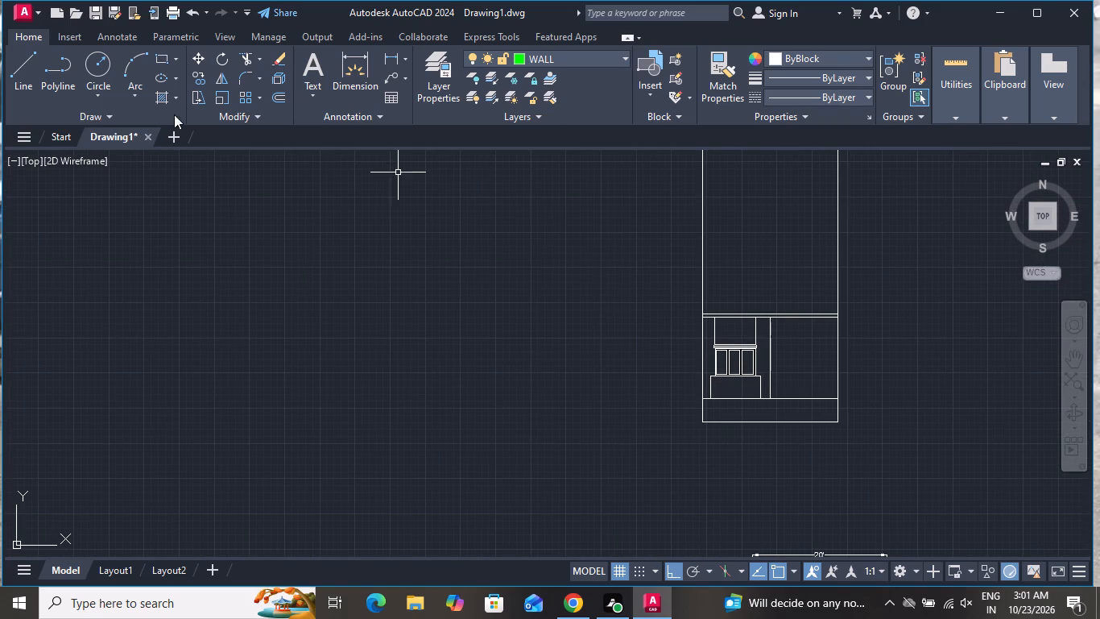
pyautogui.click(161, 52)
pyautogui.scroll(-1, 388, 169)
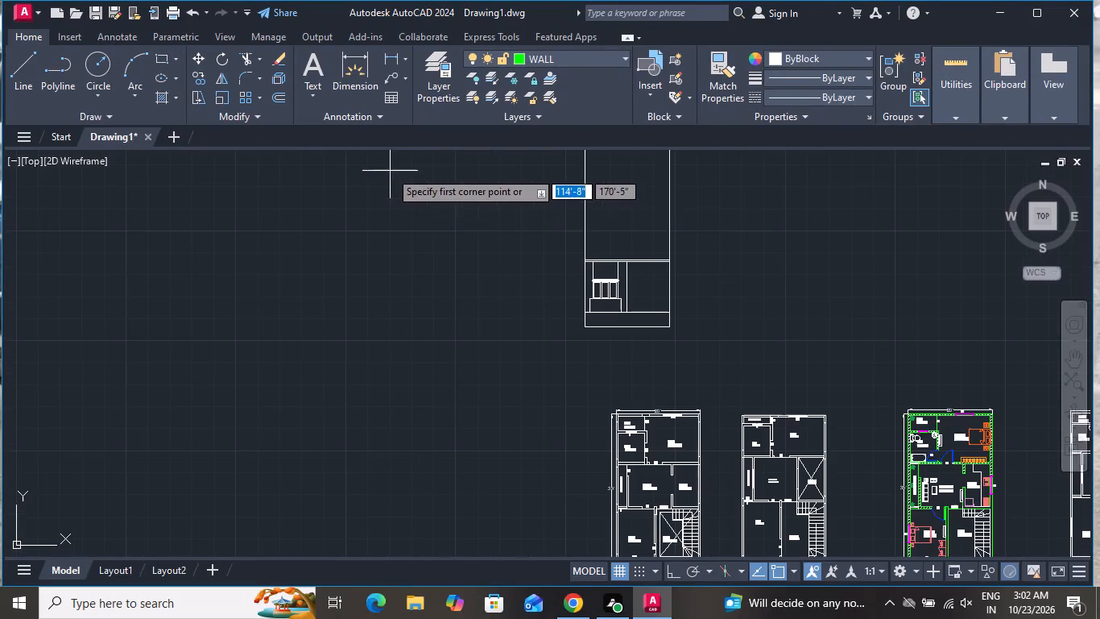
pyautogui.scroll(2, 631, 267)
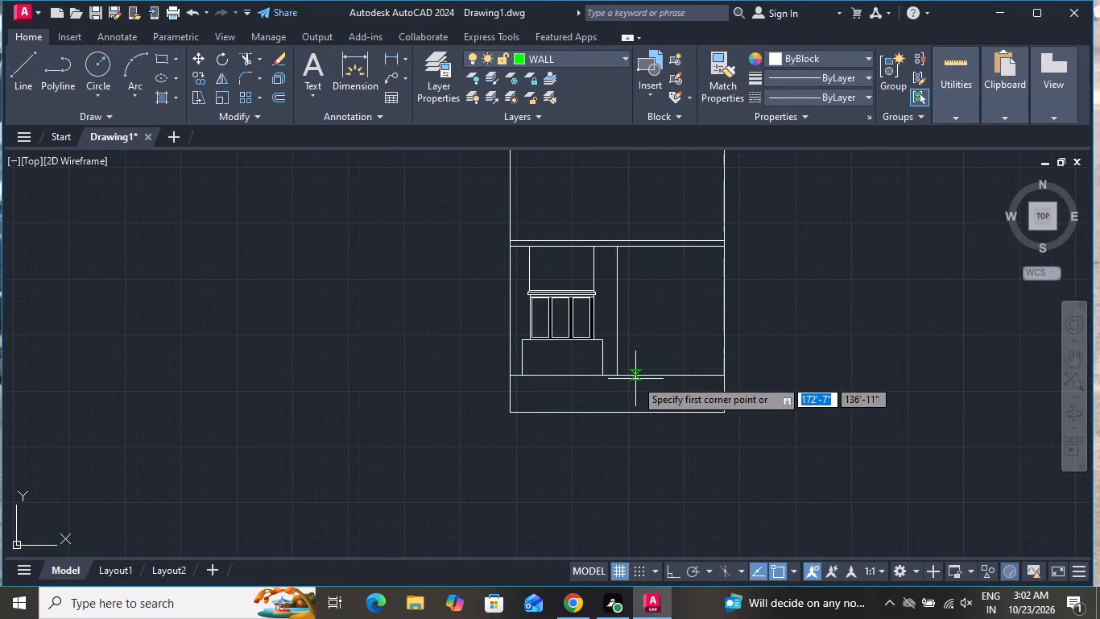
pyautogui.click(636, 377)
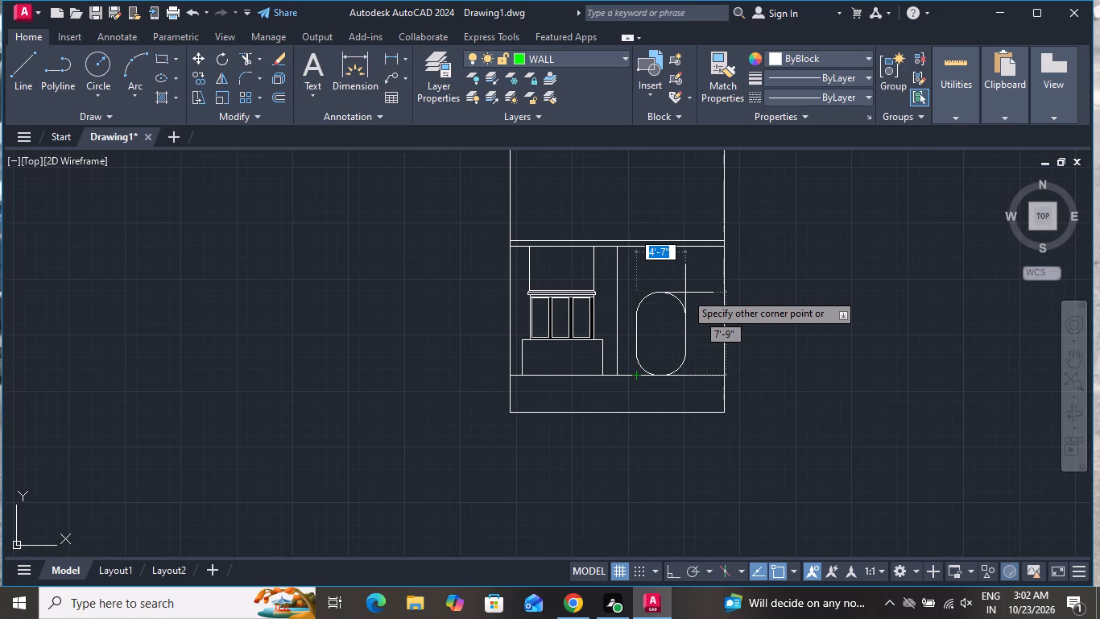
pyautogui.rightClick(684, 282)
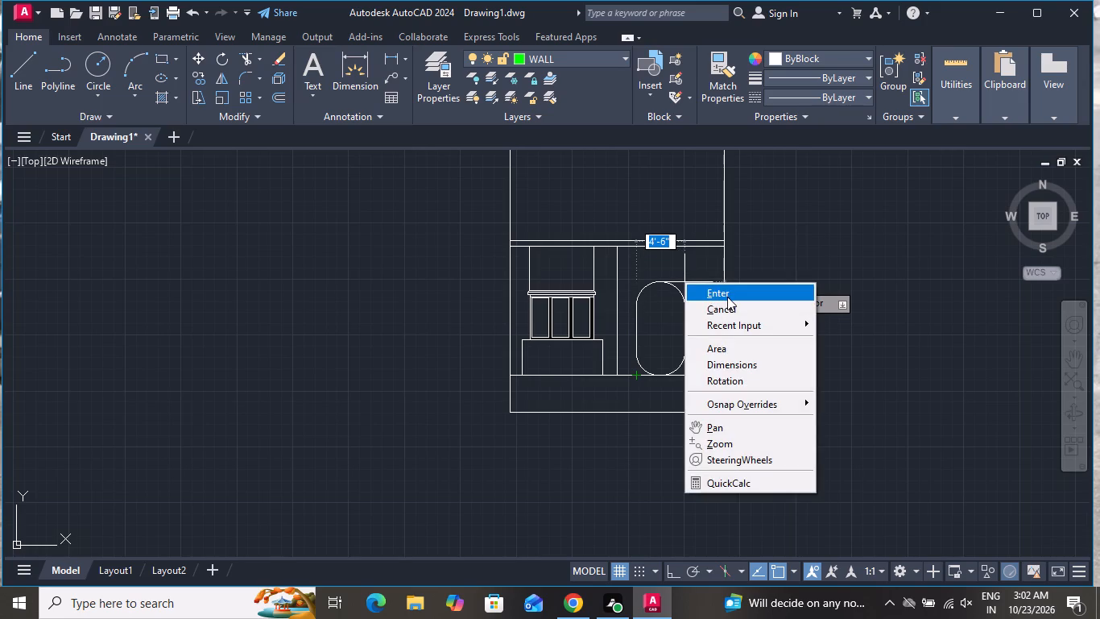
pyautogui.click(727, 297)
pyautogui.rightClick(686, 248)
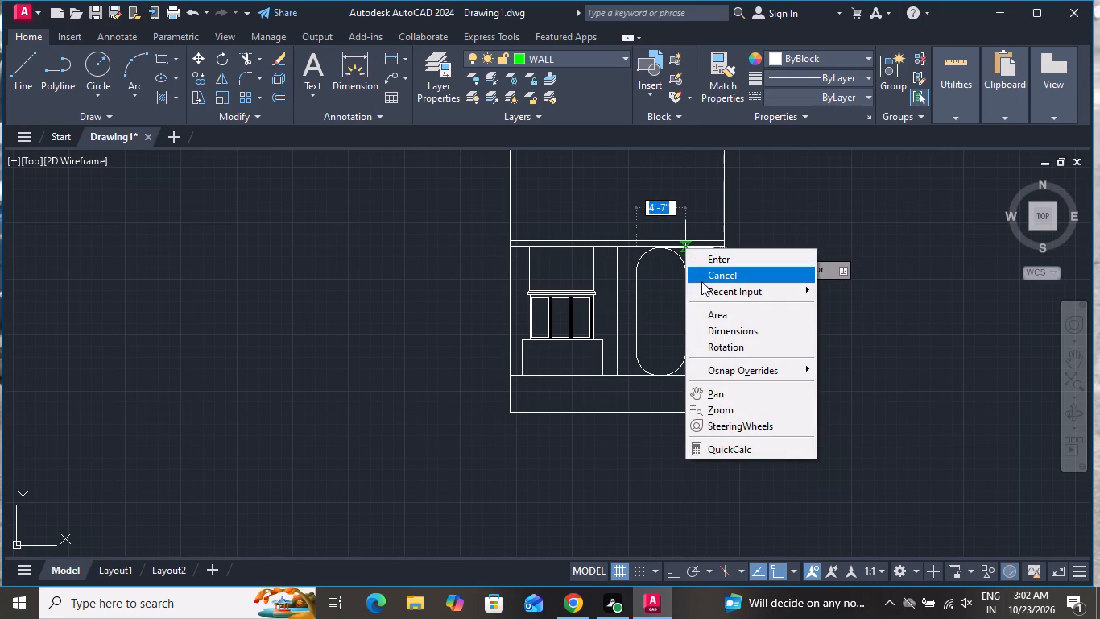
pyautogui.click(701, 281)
# Redefine the rectangle fillet radius by two points, then draw a door outline about 5' wide and 8'-2" high on the base line beside the window.
pyautogui.write('RE')
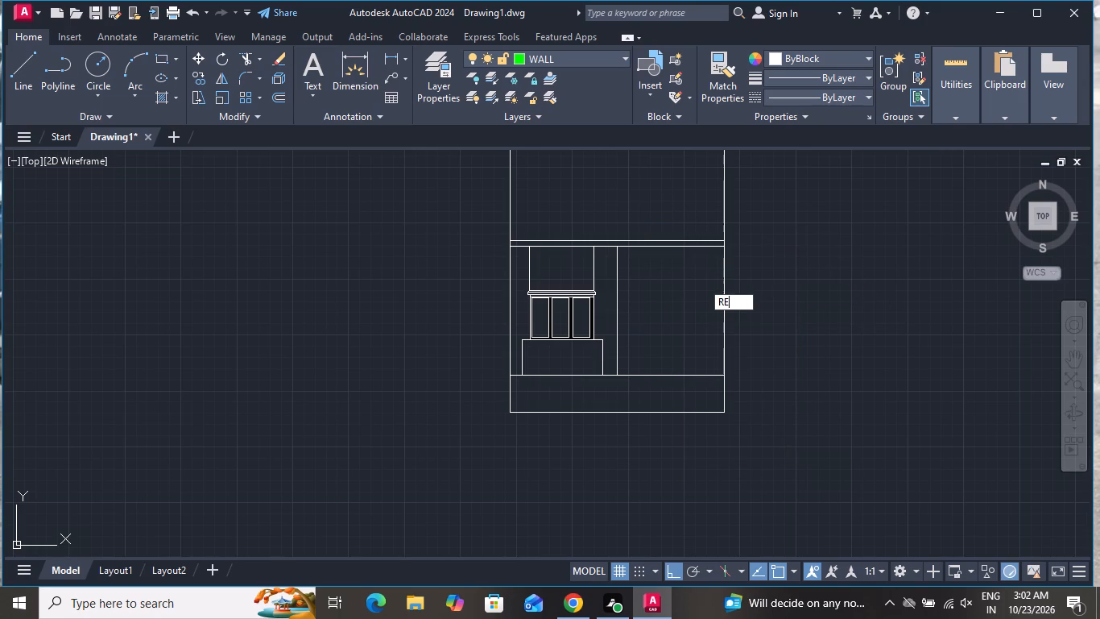
pyautogui.write('C')
pyautogui.press('space')
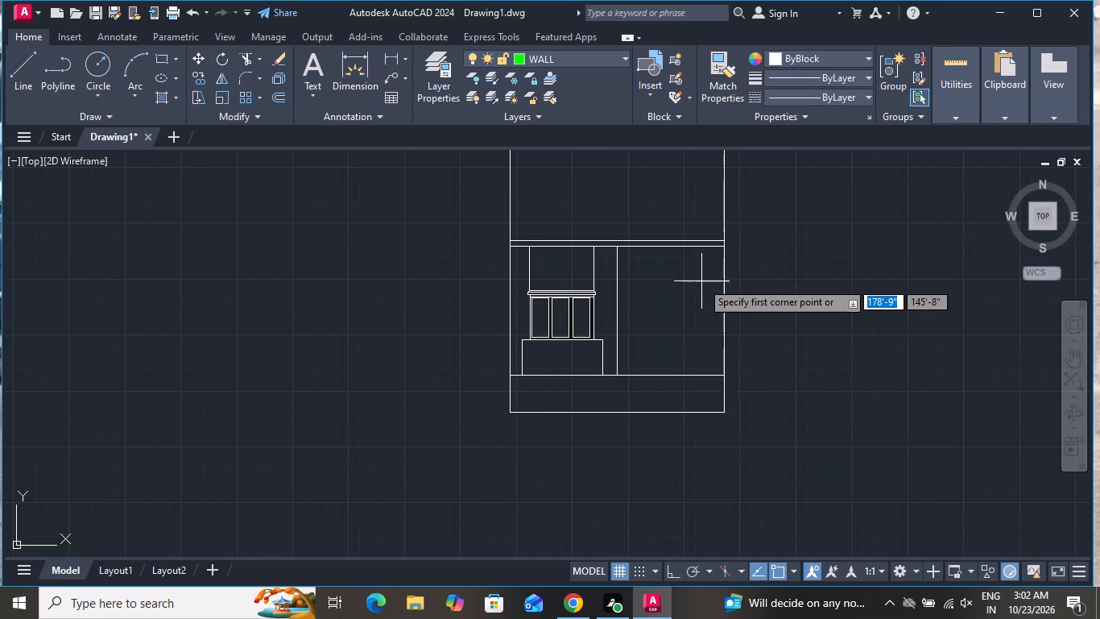
pyautogui.write('F O')
pyautogui.press('space')
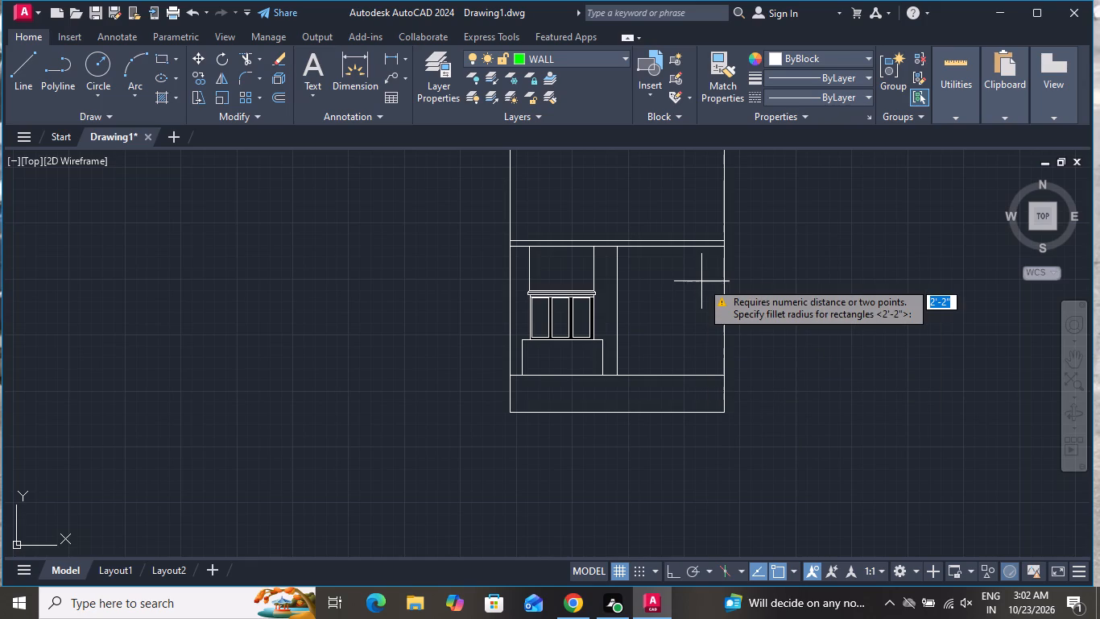
pyautogui.click(870, 250)
pyautogui.click(870, 293)
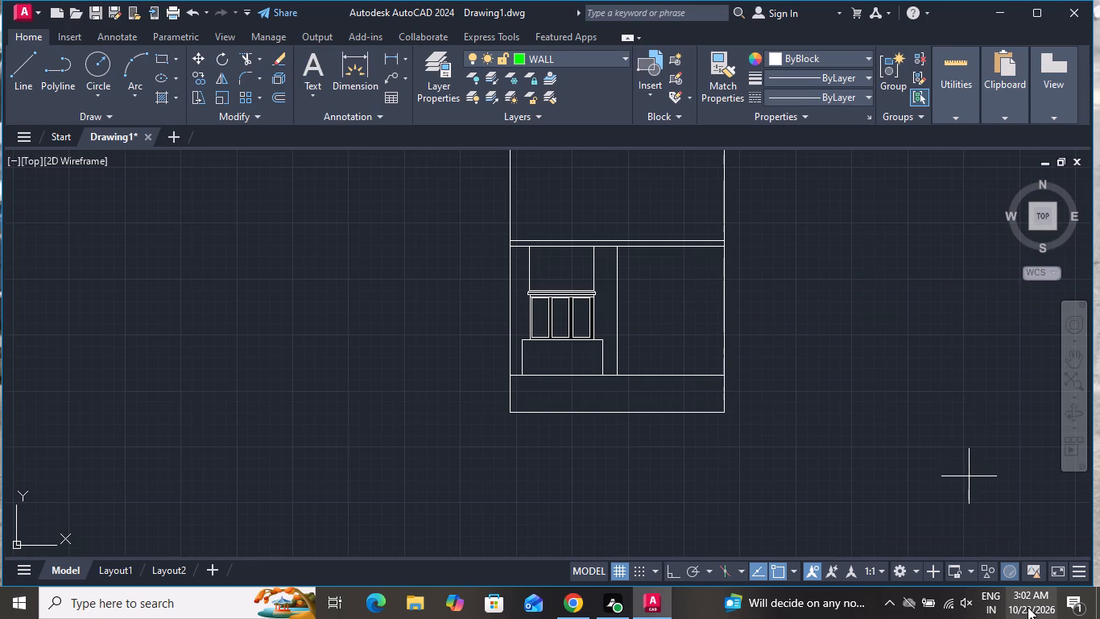
pyautogui.scroll(2, 647, 373)
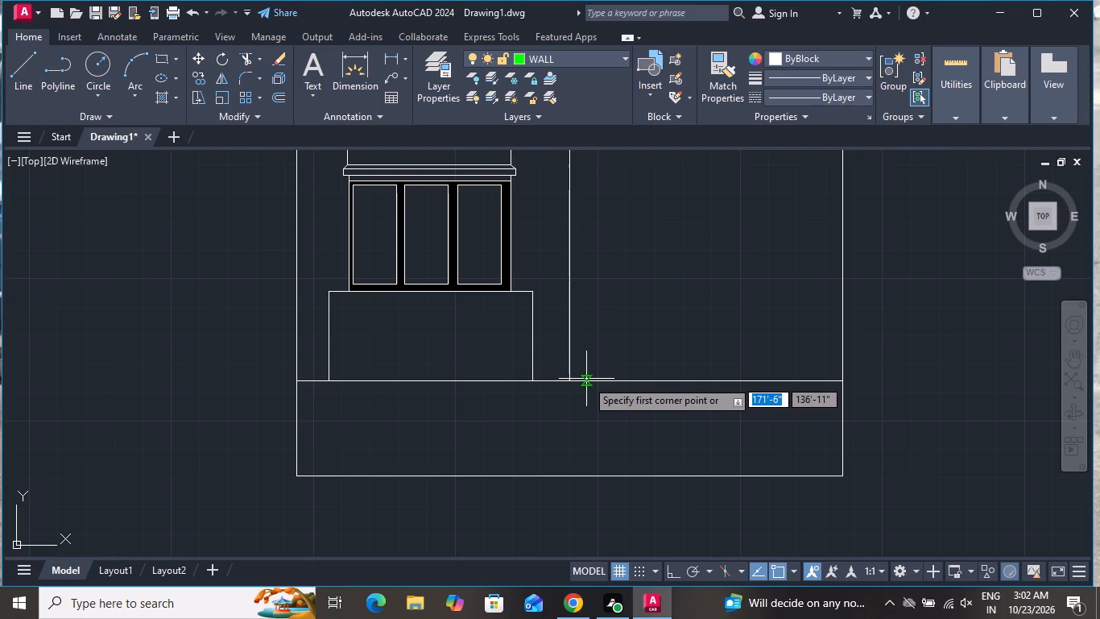
pyautogui.click(589, 383)
pyautogui.scroll(-1, 593, 251)
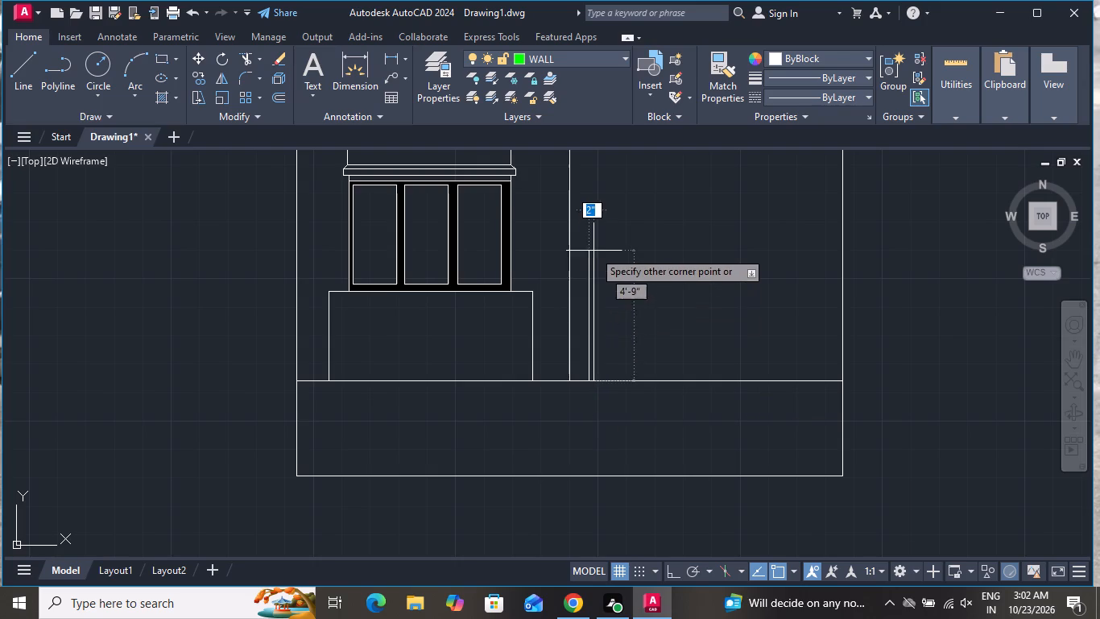
pyautogui.scroll(-1, 593, 251)
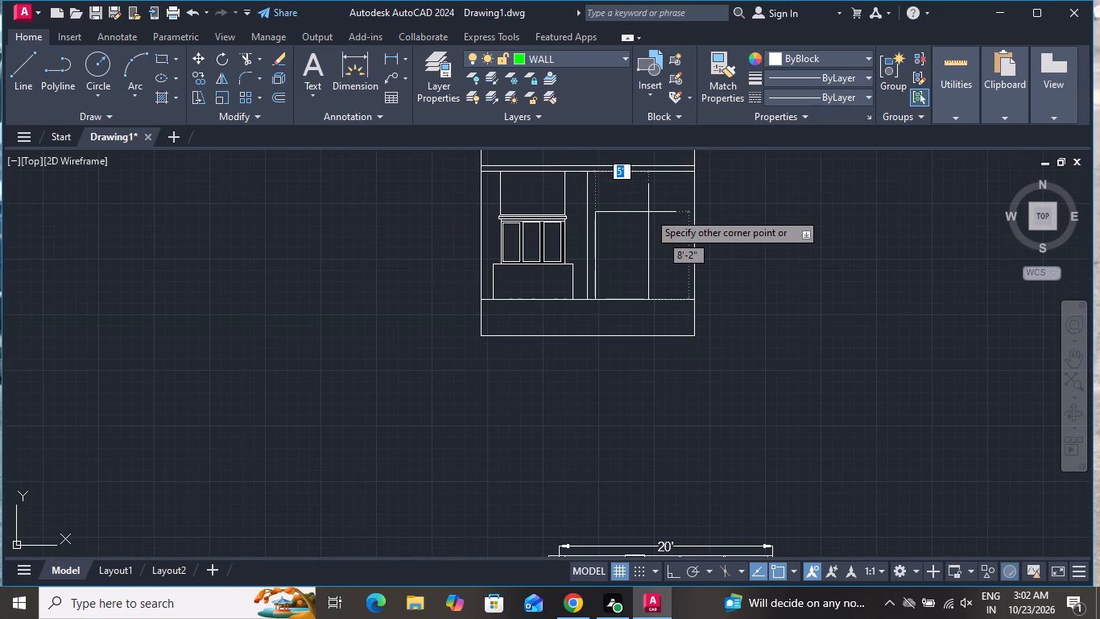
pyautogui.click(648, 212)
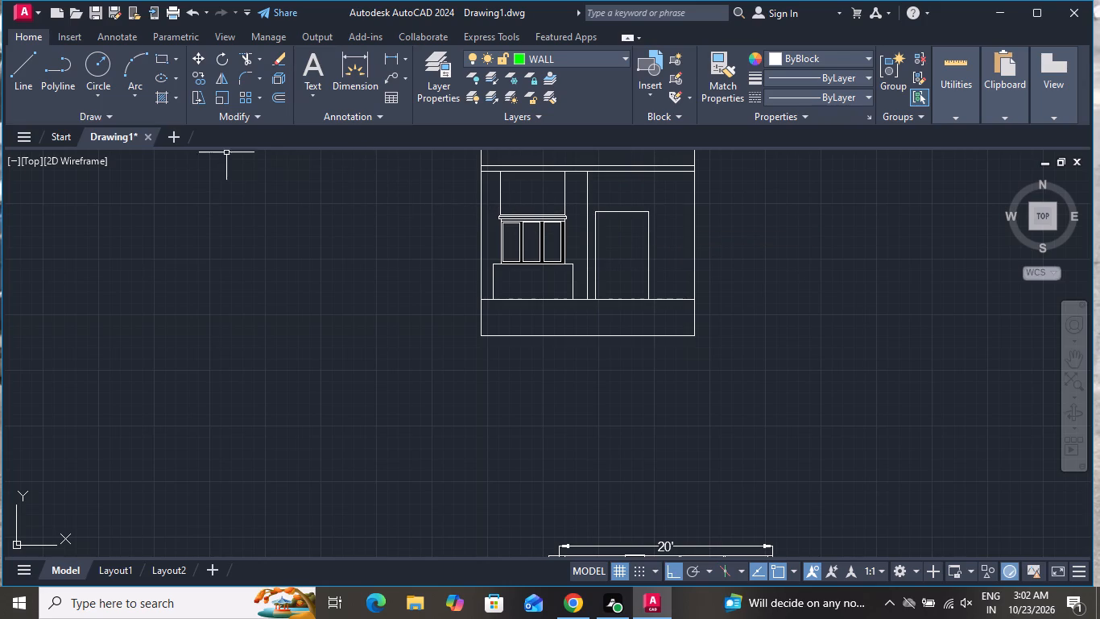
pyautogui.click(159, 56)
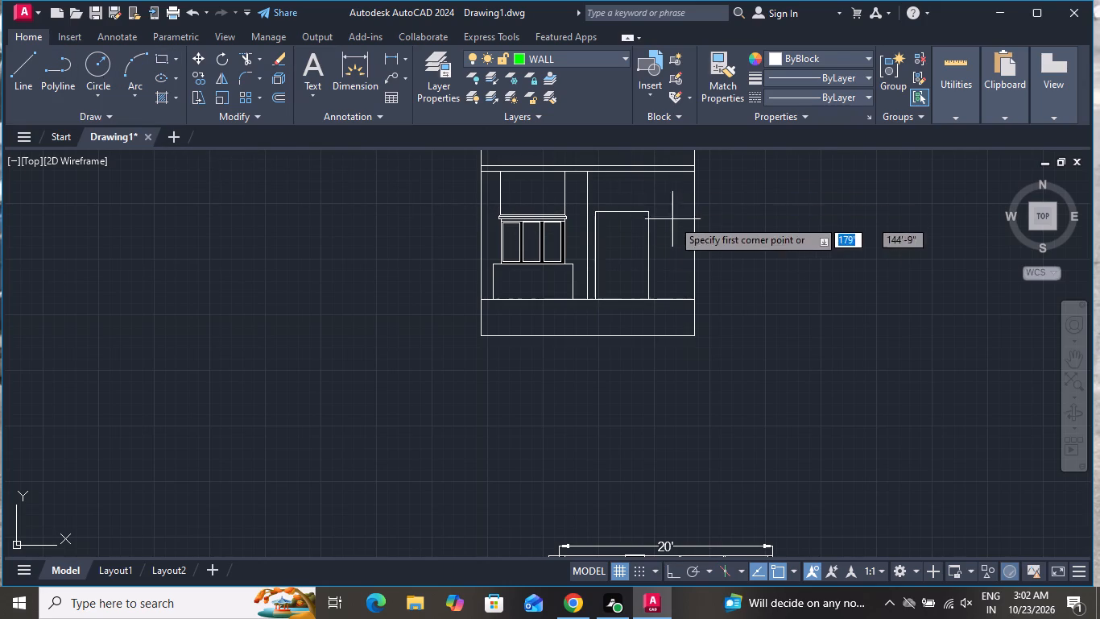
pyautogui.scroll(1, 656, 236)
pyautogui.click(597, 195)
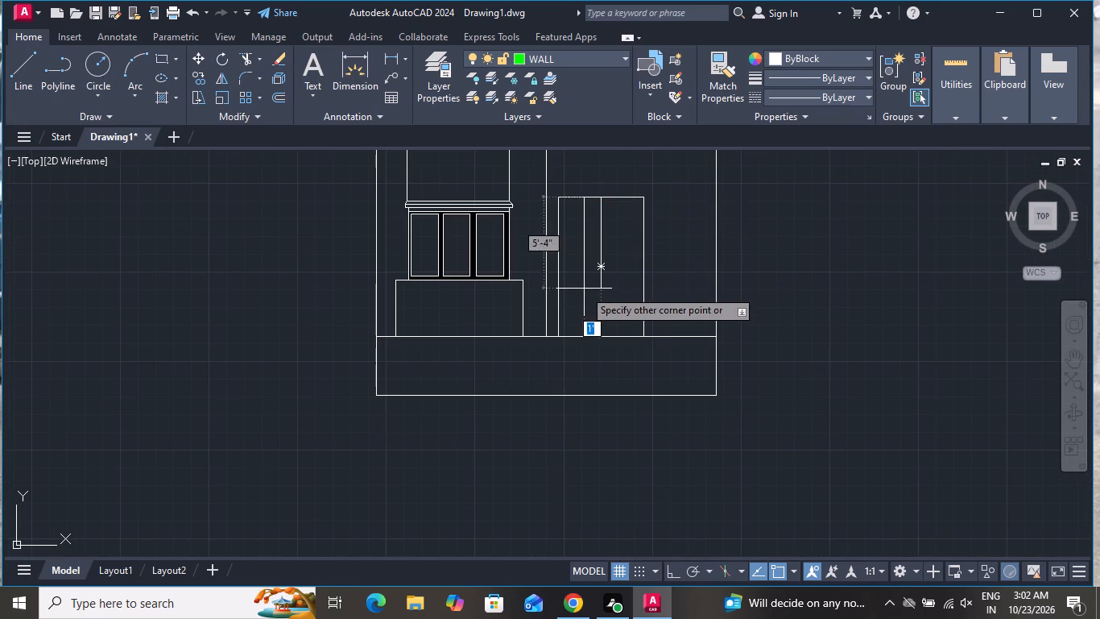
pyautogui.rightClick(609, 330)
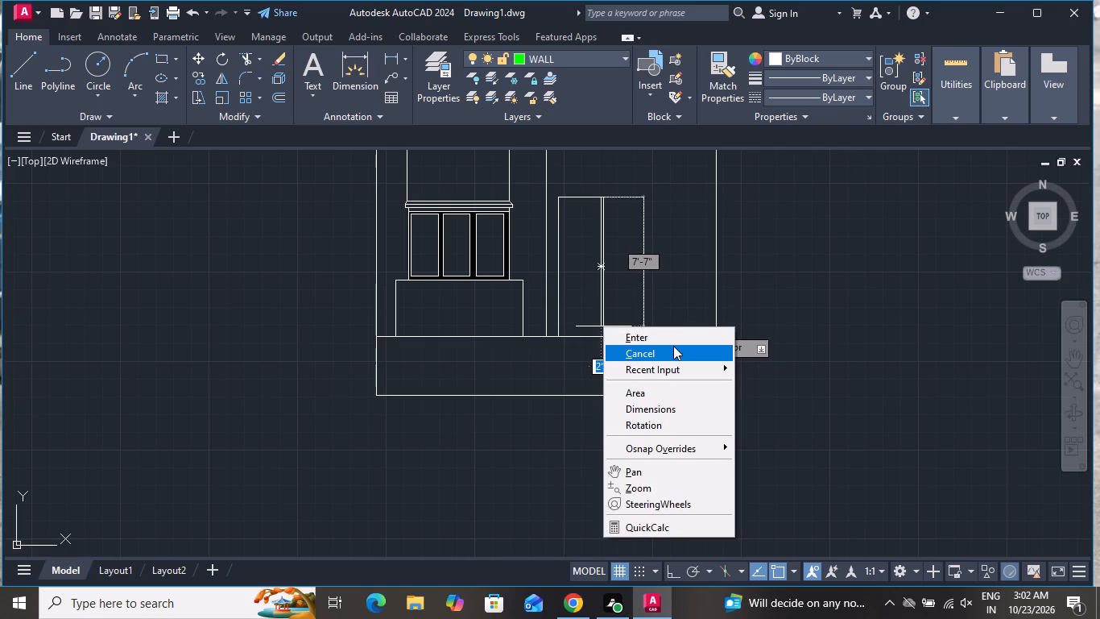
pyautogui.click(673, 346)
# Draw a vertical line from the midpoint of the door outline's top edge down to its bottom edge, dividing it into two leaves.
pyautogui.click(21, 61)
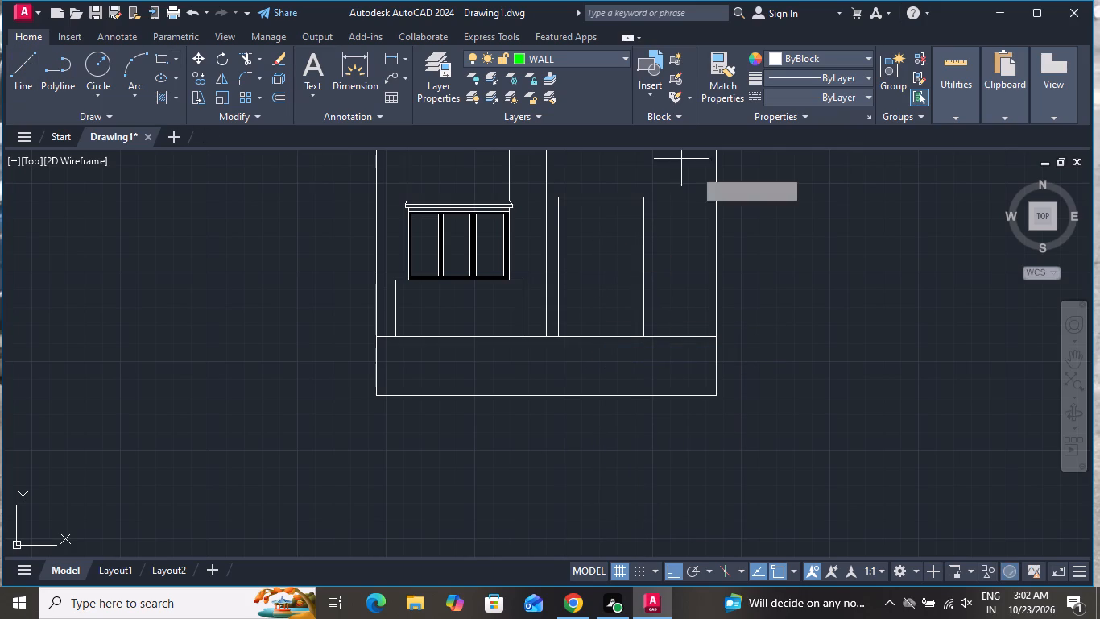
pyautogui.click(598, 191)
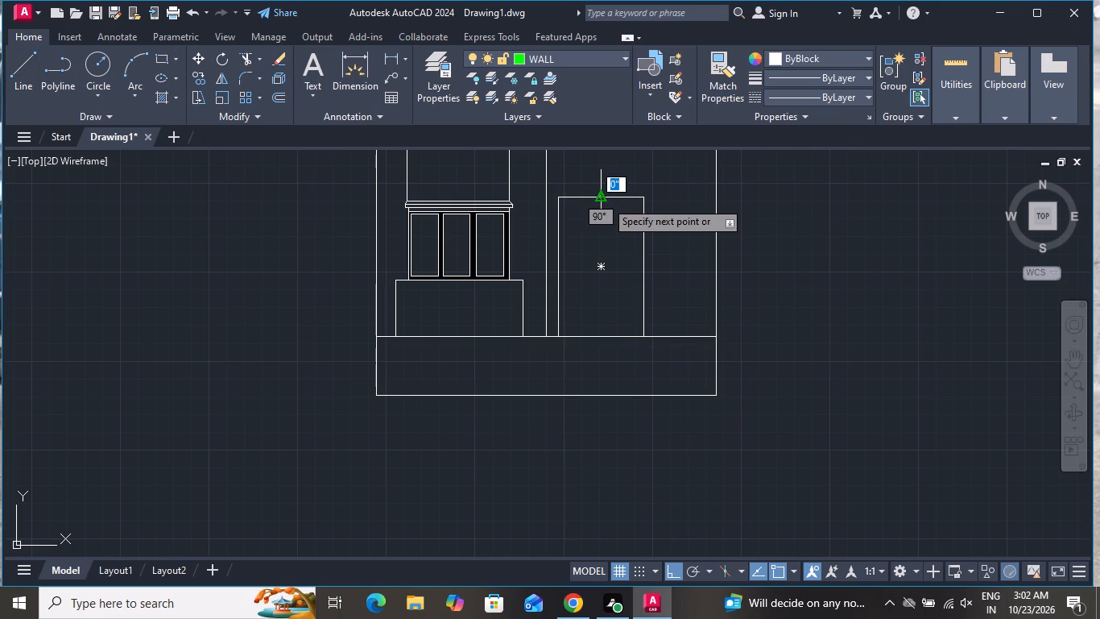
pyautogui.click(604, 339)
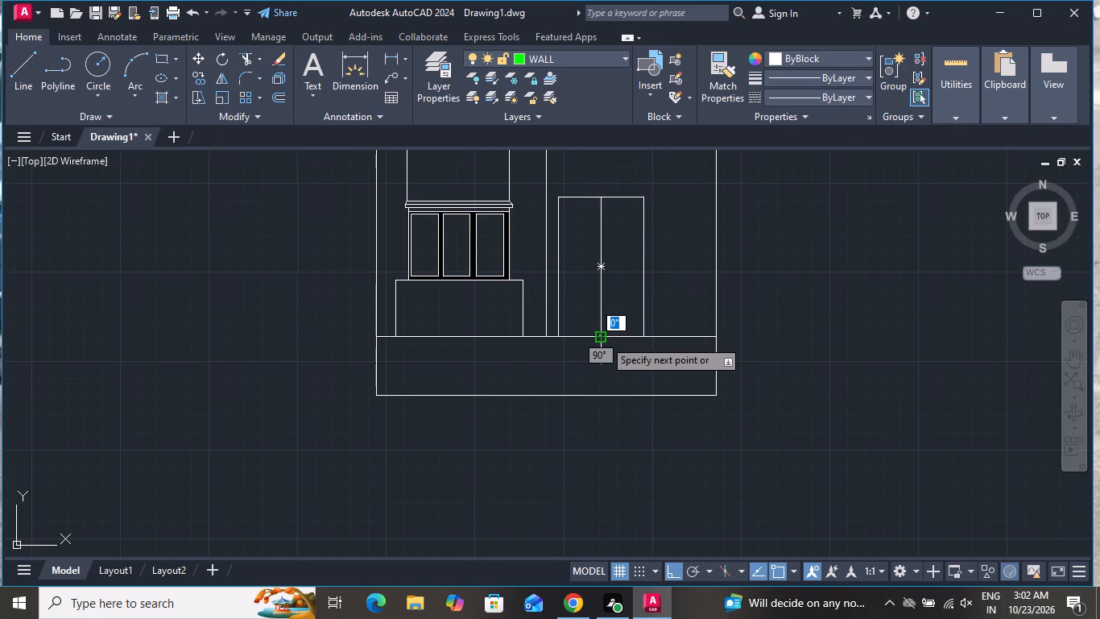
pyautogui.rightClick(602, 339)
pyautogui.click(652, 364)
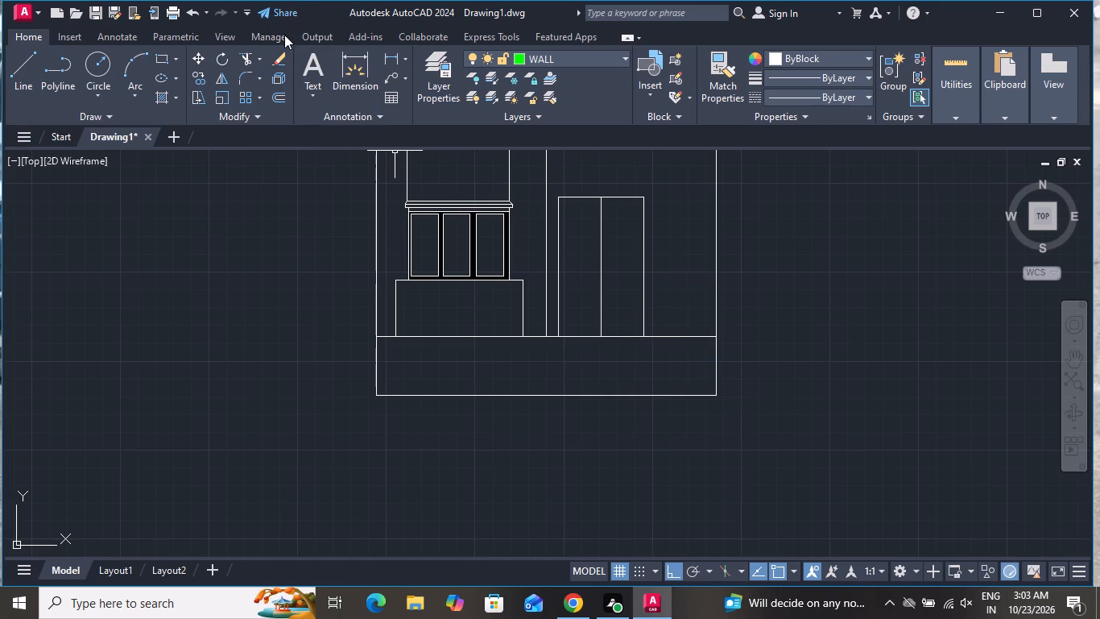
# Draw an inset rectangle about 1'-11" wide and 7'-6" high inside the left door leaf.
pyautogui.click(166, 57)
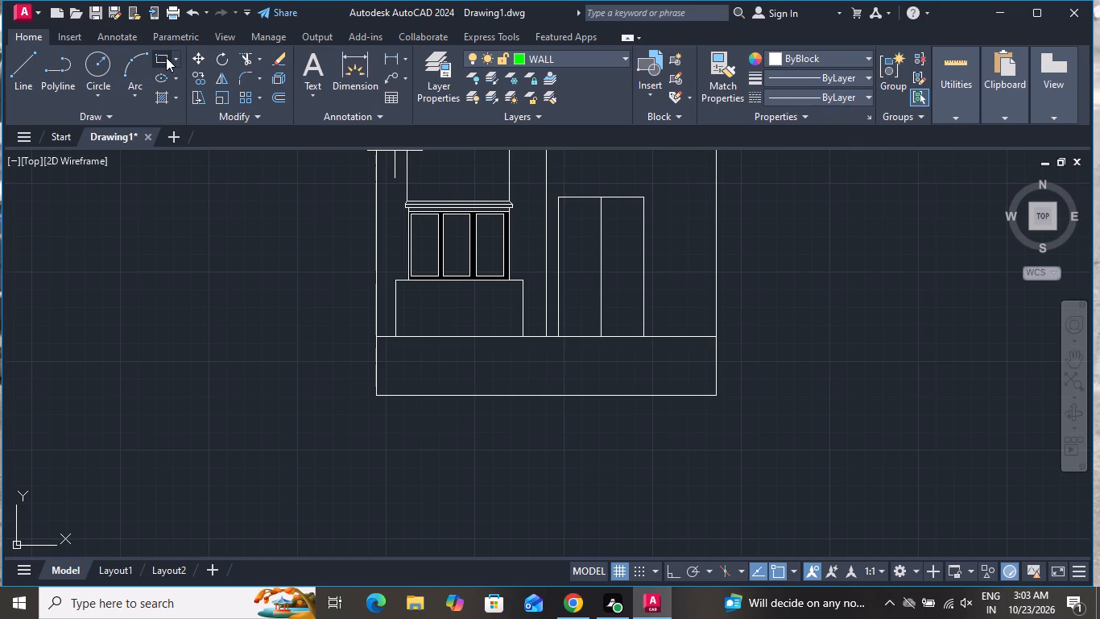
pyautogui.scroll(1, 519, 196)
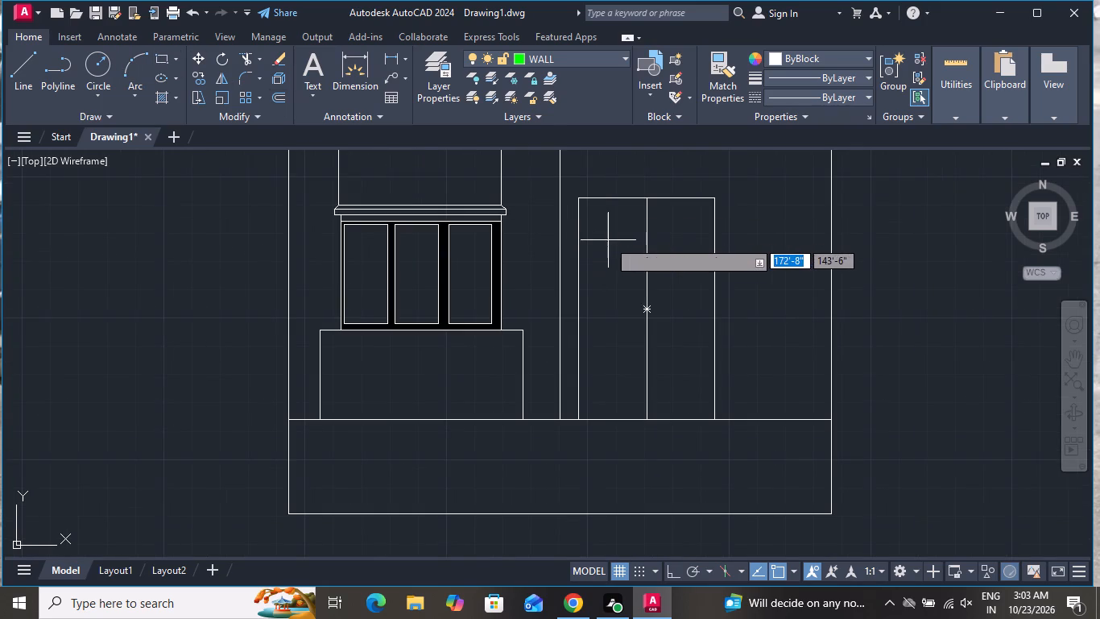
pyautogui.scroll(1, 608, 240)
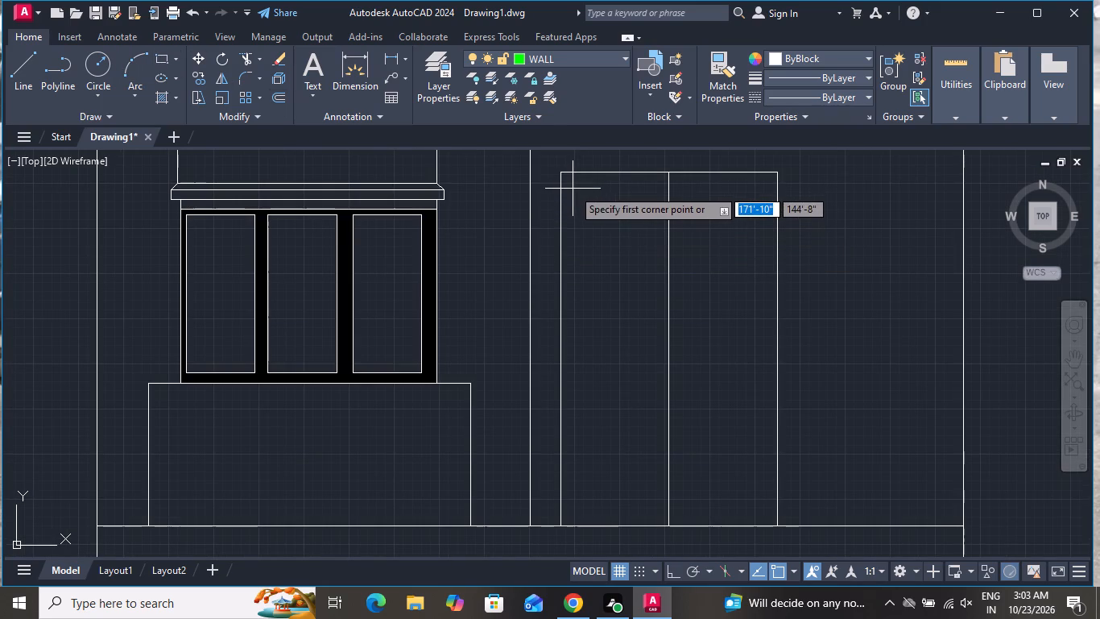
pyautogui.click(572, 189)
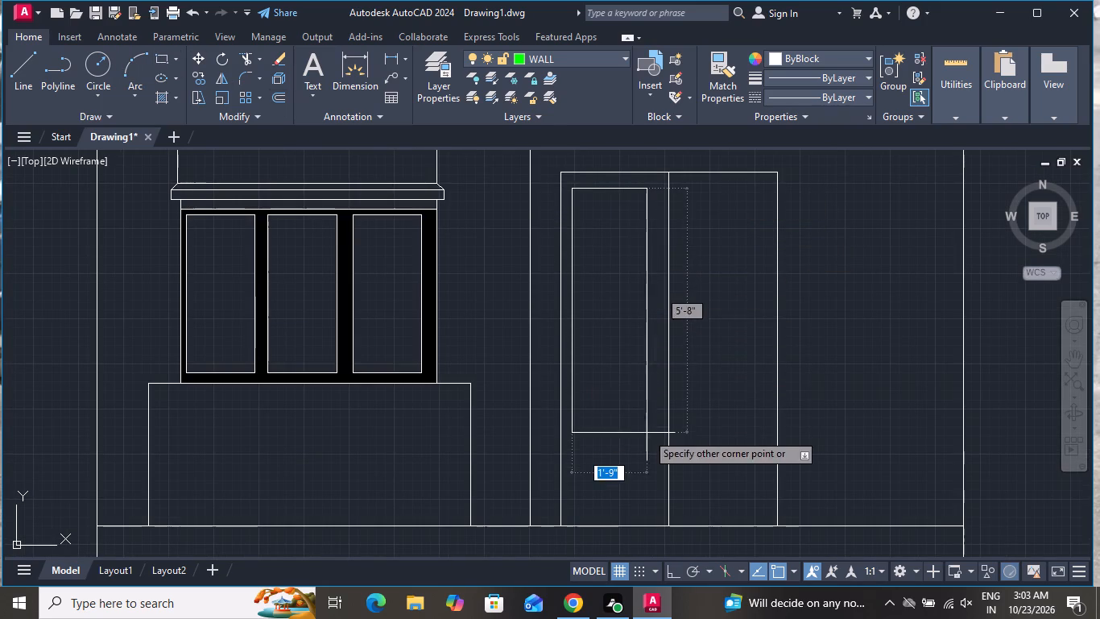
pyautogui.click(655, 515)
# Copy the inset rectangle about 2'-6" horizontally into the right door leaf.
pyautogui.click(655, 499)
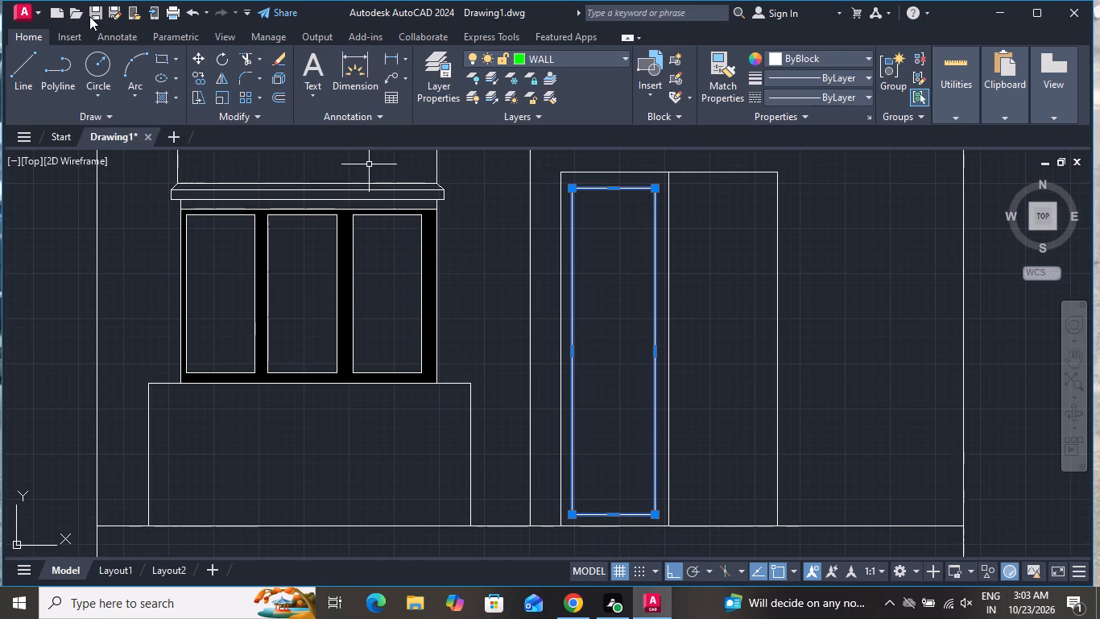
pyautogui.click(206, 81)
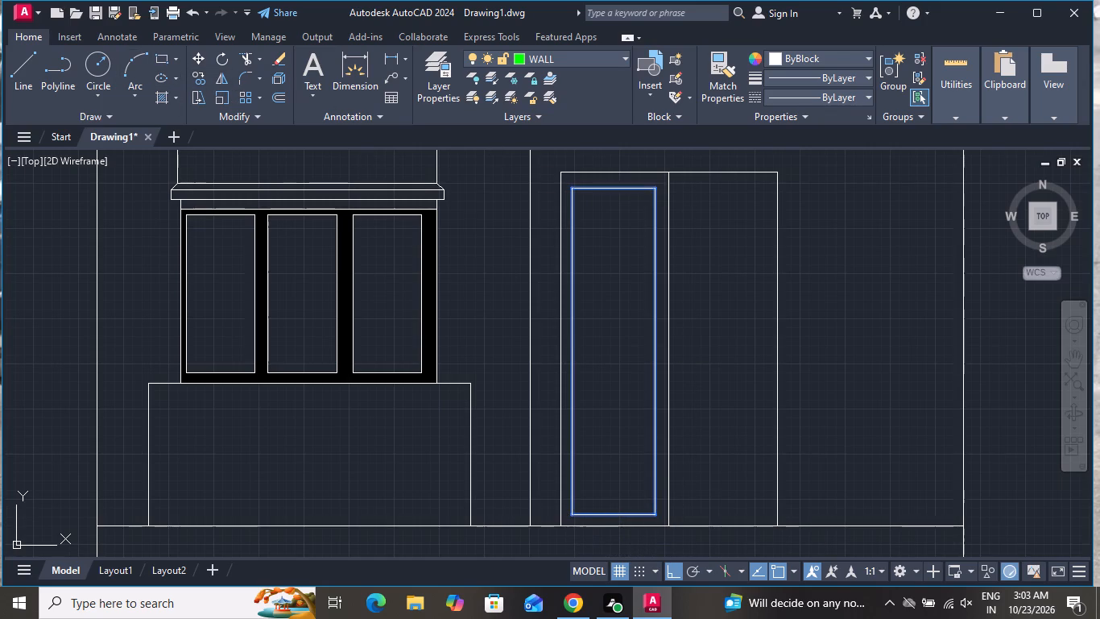
pyautogui.click(573, 186)
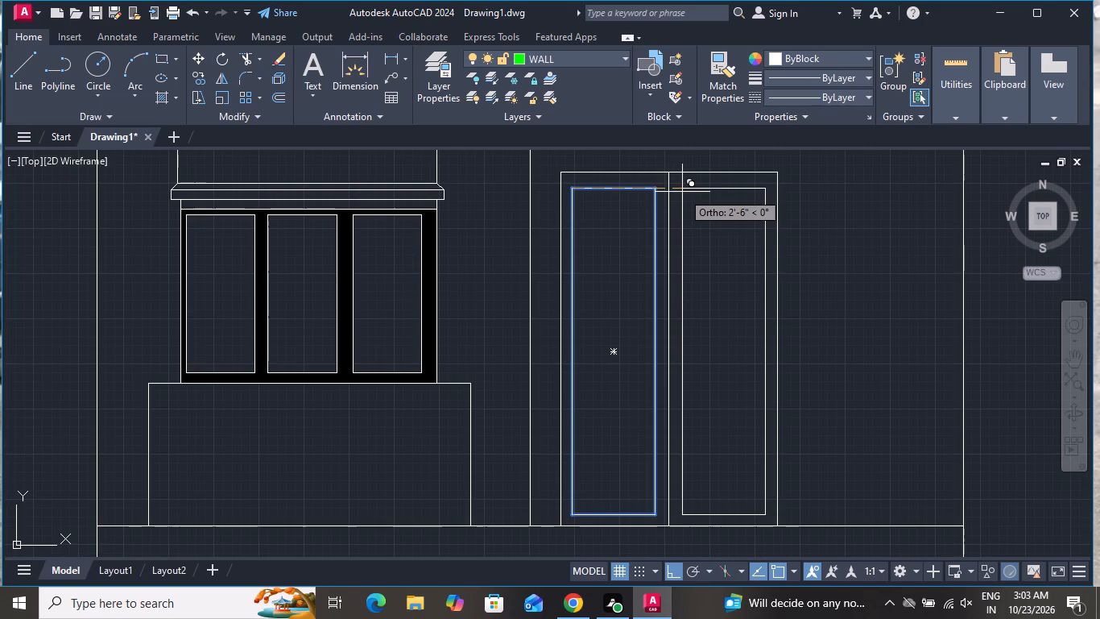
pyautogui.click(682, 192)
pyautogui.rightClick(643, 215)
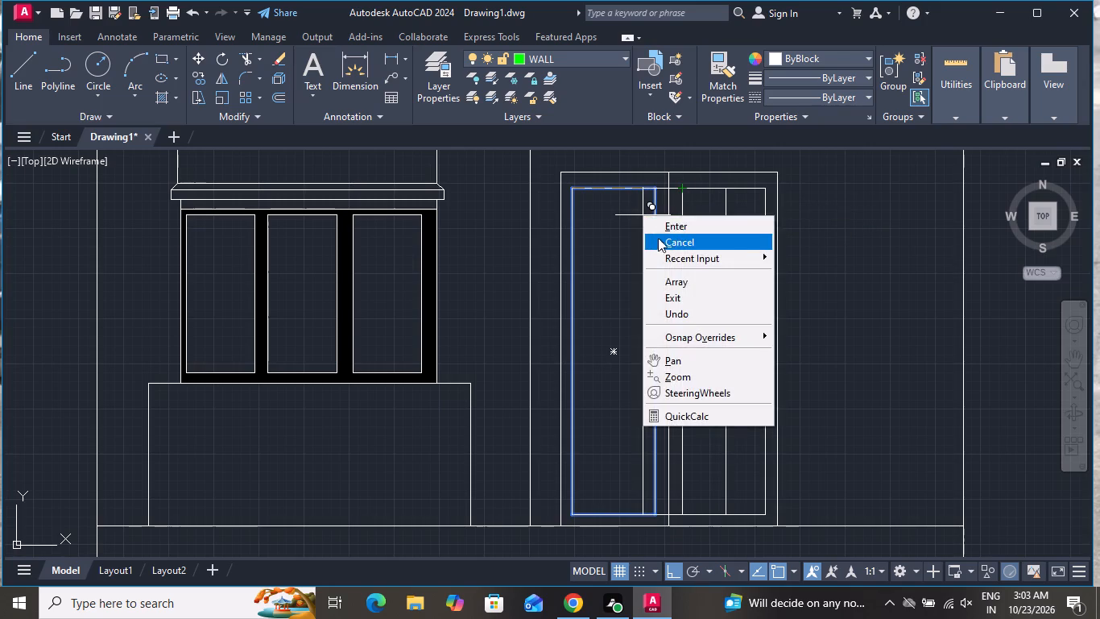
pyautogui.click(659, 239)
# Draw a narrow vertical panel about 7" wide and 6'-9" high along the left side inside the left leaf's inset rectangle.
pyautogui.click(167, 60)
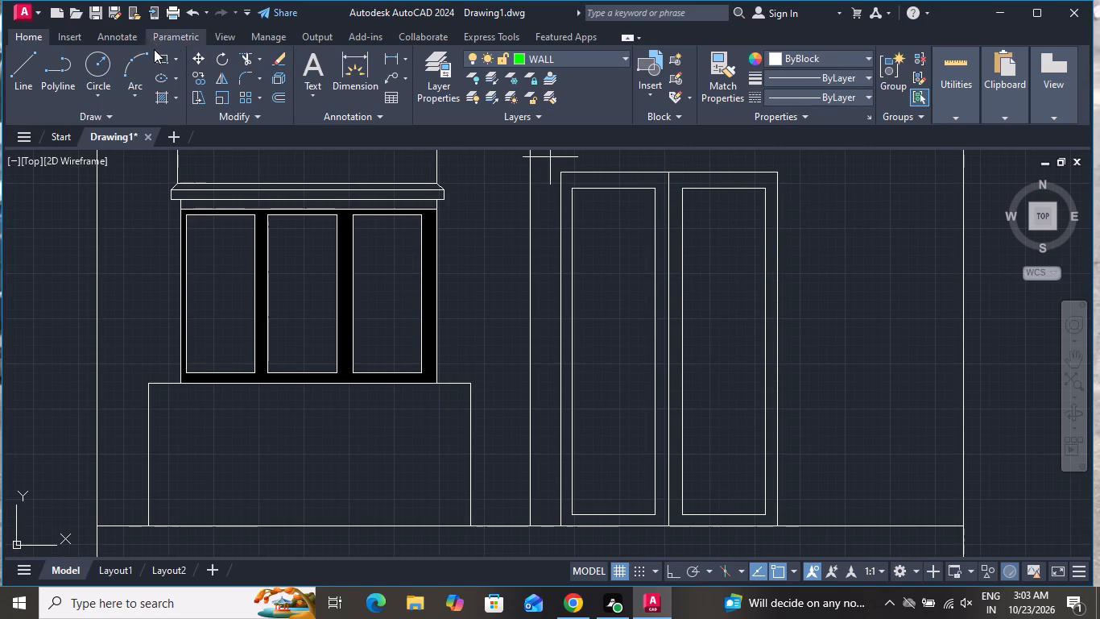
pyautogui.click(582, 208)
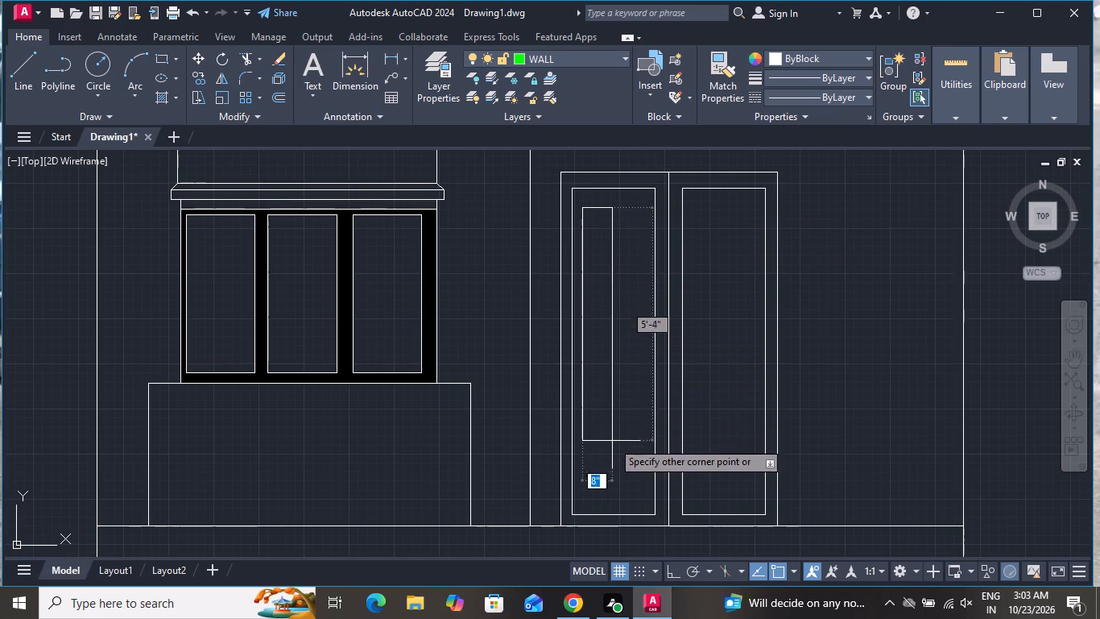
pyautogui.click(606, 502)
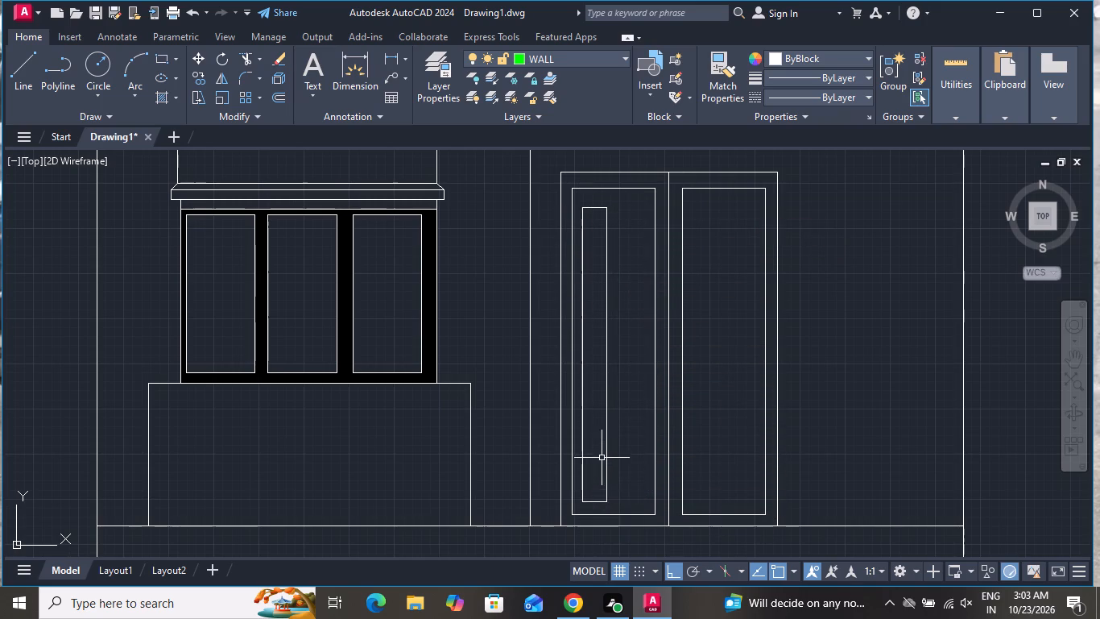
# Copy the narrow panel horizontally by about 11", 2'-8" and 3'-6", giving each door leaf two panels.
pyautogui.click(605, 448)
pyautogui.click(200, 73)
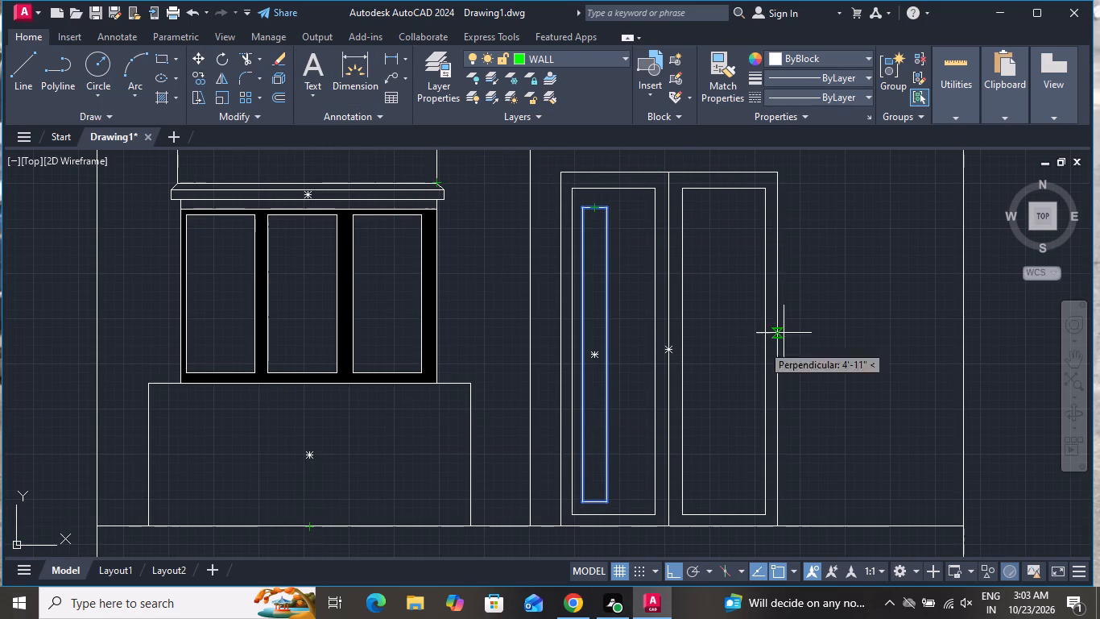
pyautogui.click(587, 206)
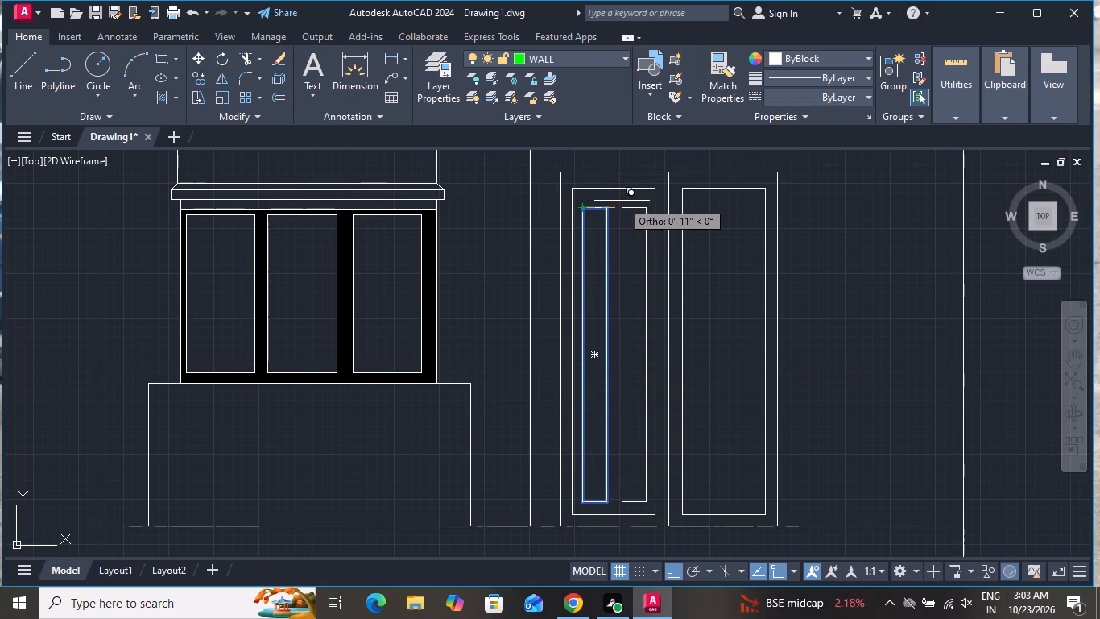
pyautogui.click(622, 201)
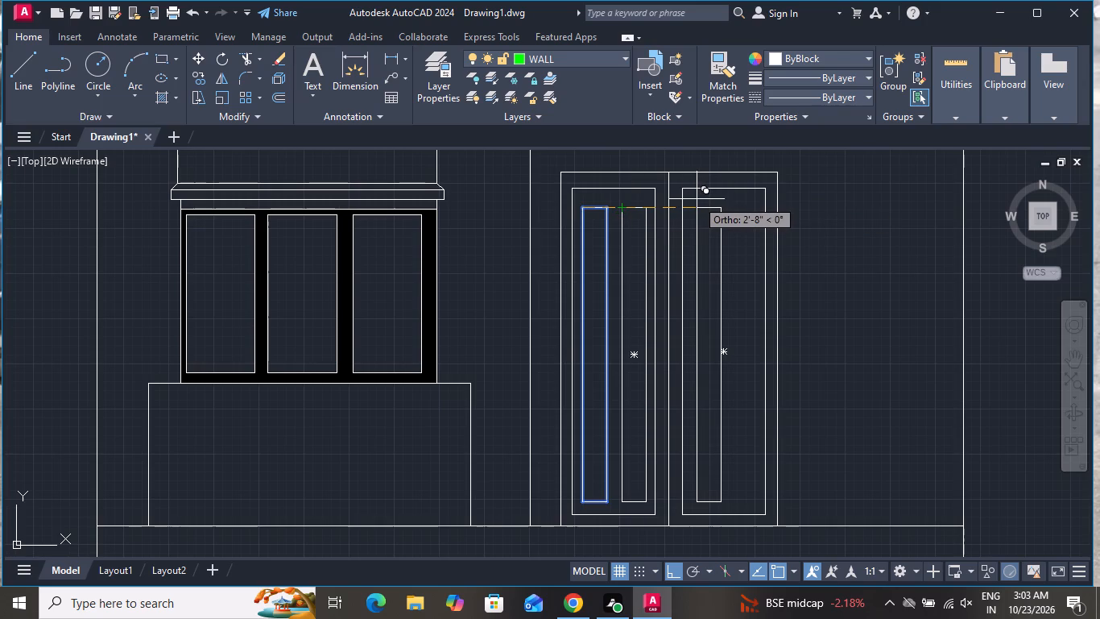
pyautogui.click(697, 199)
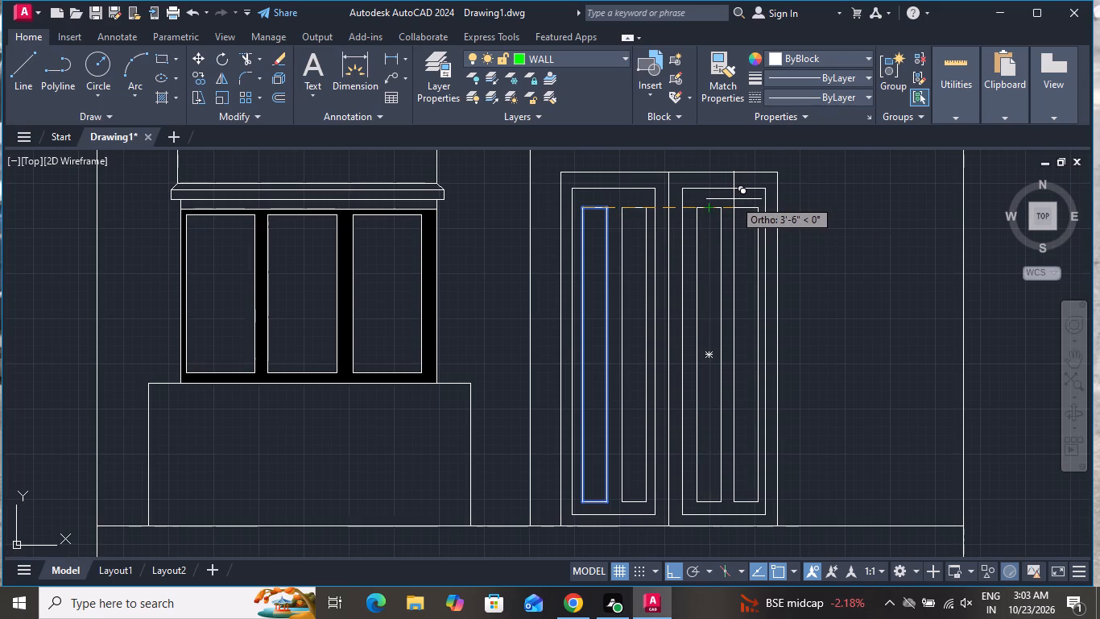
pyautogui.click(734, 199)
pyautogui.rightClick(733, 199)
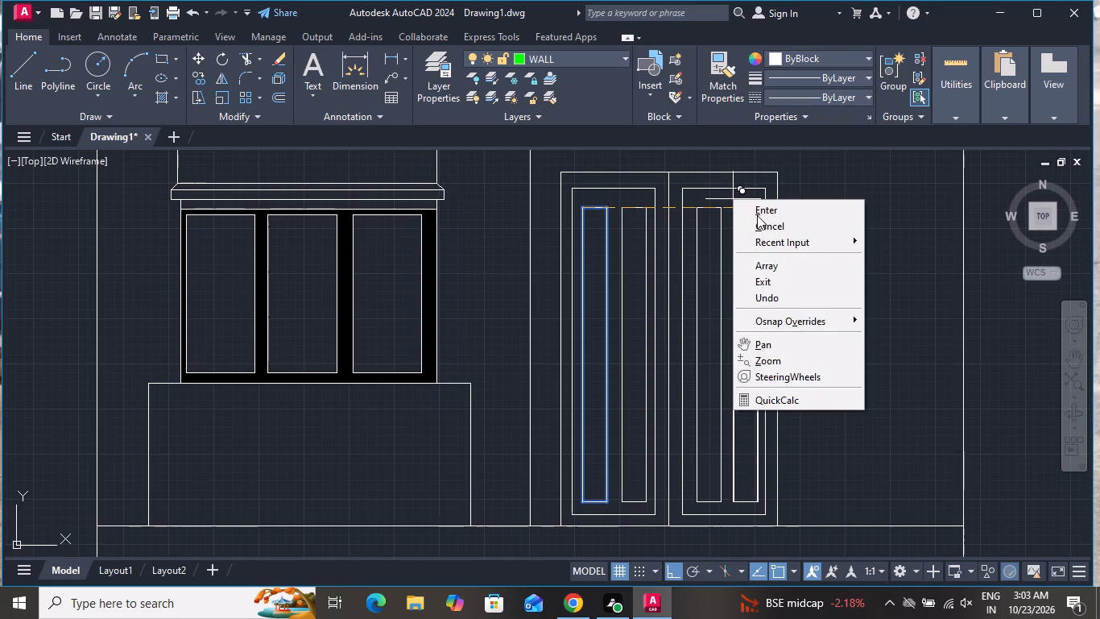
pyautogui.click(759, 218)
# Copy the door's outer frame and the right leaf's inset rectangle with its two panels horizontally to the empty area right of the elevation.
pyautogui.scroll(-1, 769, 291)
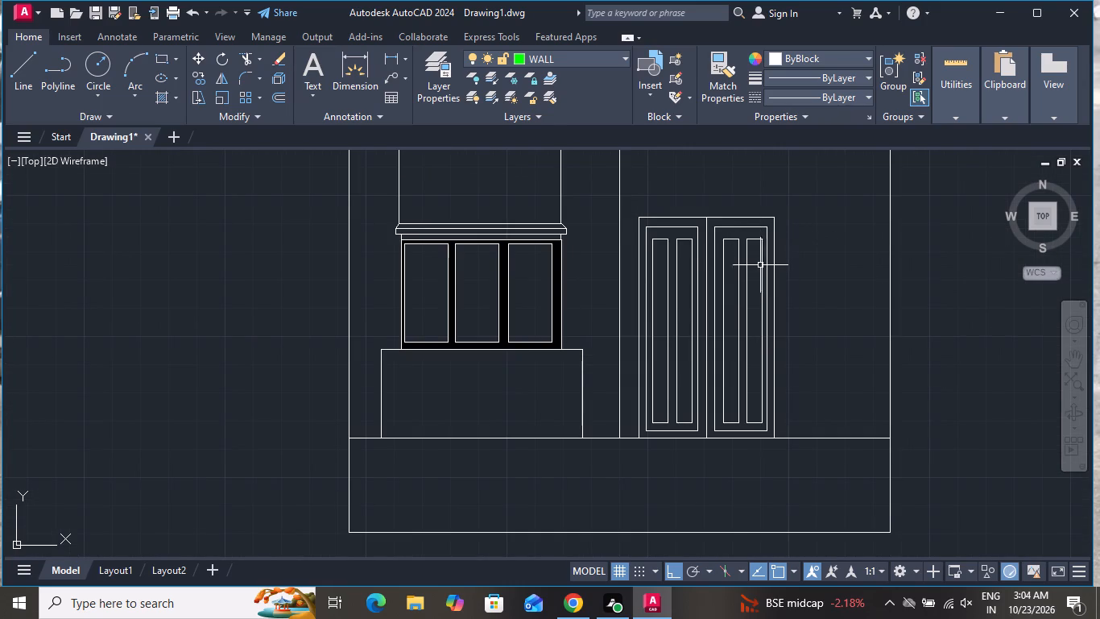
pyautogui.scroll(1, 759, 267)
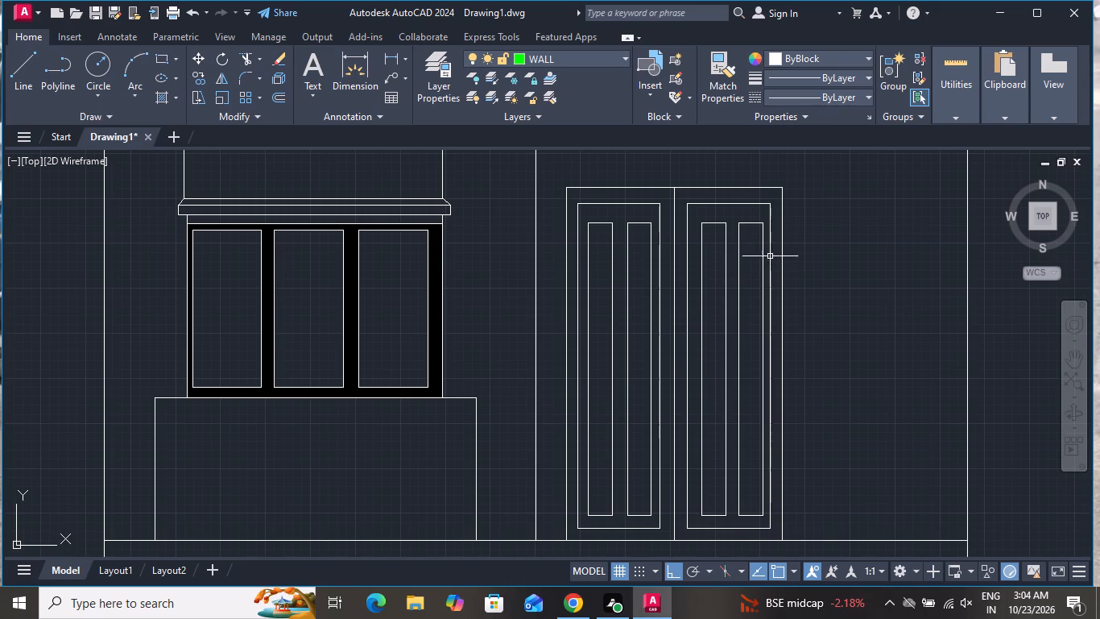
pyautogui.scroll(-1, 691, 443)
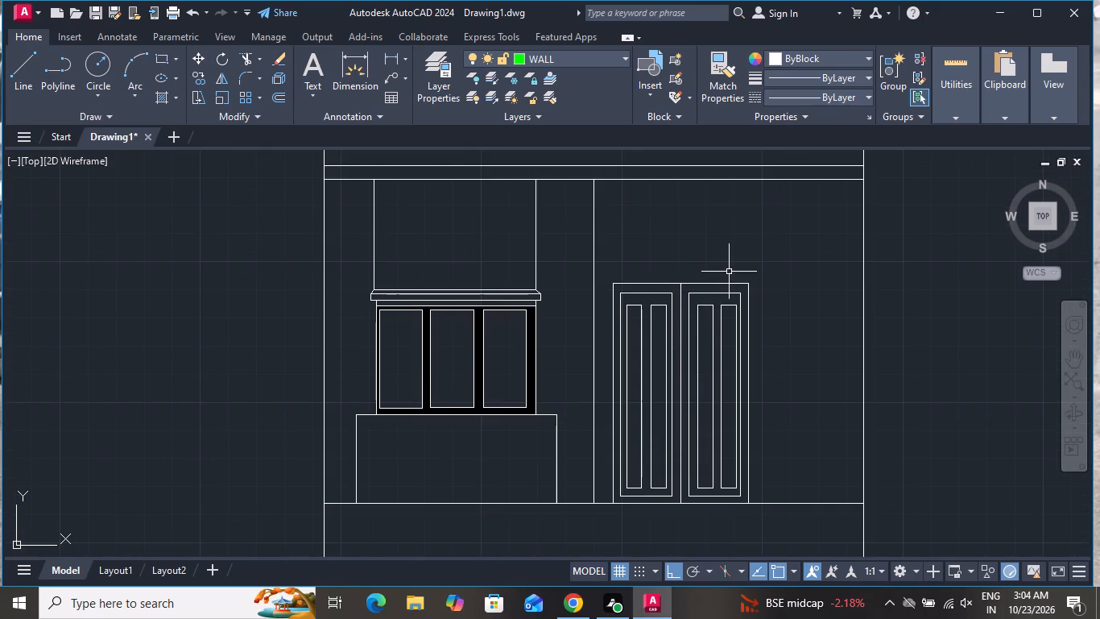
pyautogui.scroll(1, 730, 272)
pyautogui.click(826, 247)
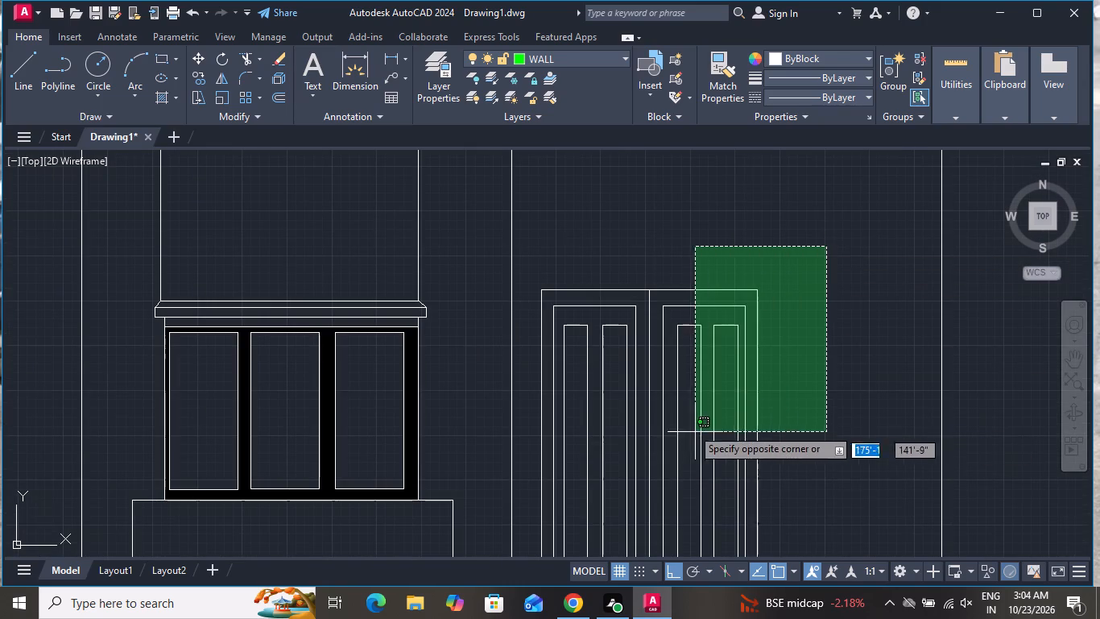
pyautogui.scroll(-2, 689, 422)
pyautogui.scroll(1, 684, 509)
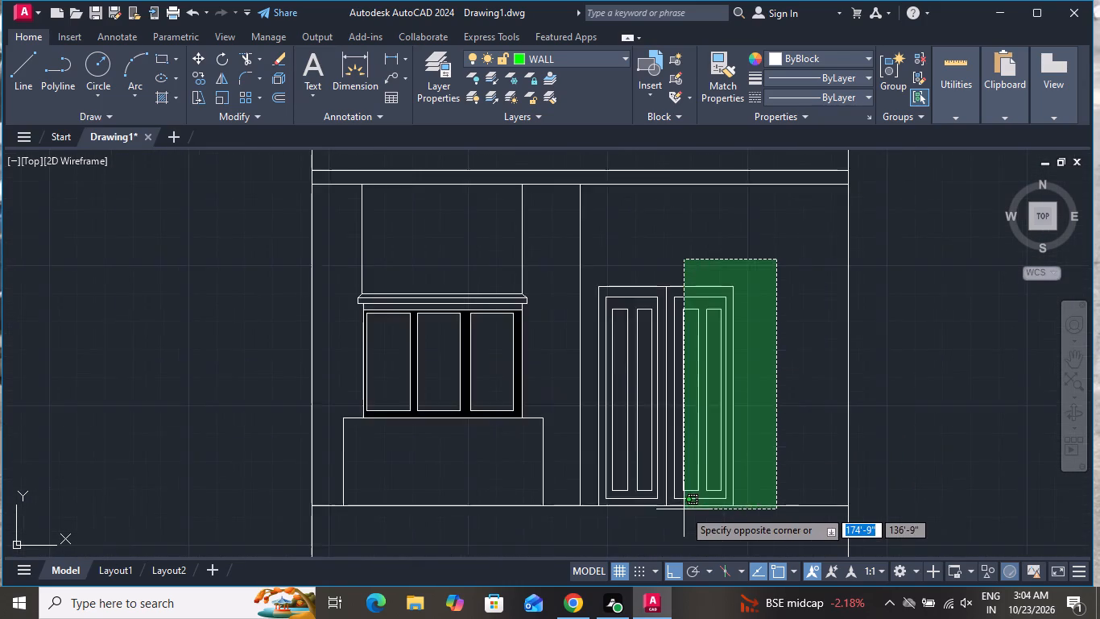
pyautogui.scroll(1, 684, 509)
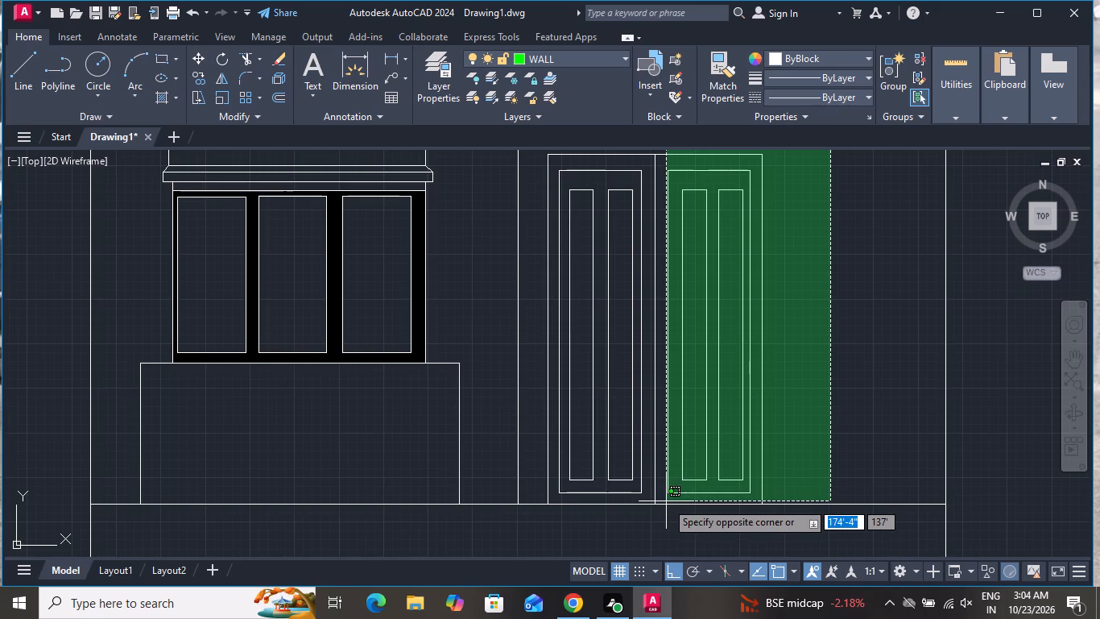
pyautogui.click(666, 501)
pyautogui.scroll(-1, 646, 448)
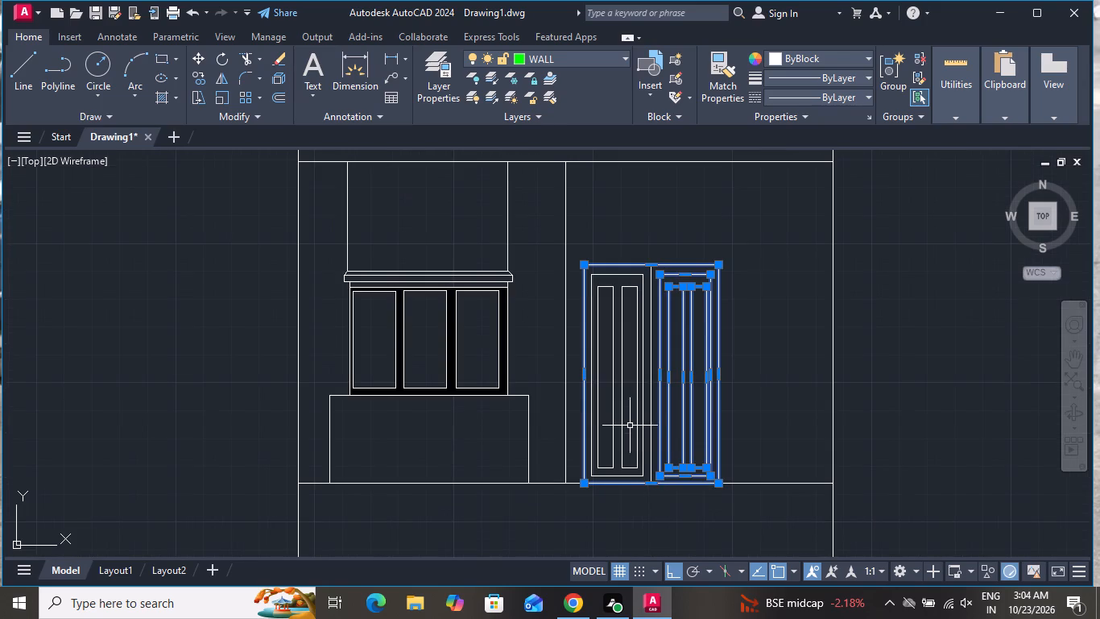
pyautogui.click(198, 81)
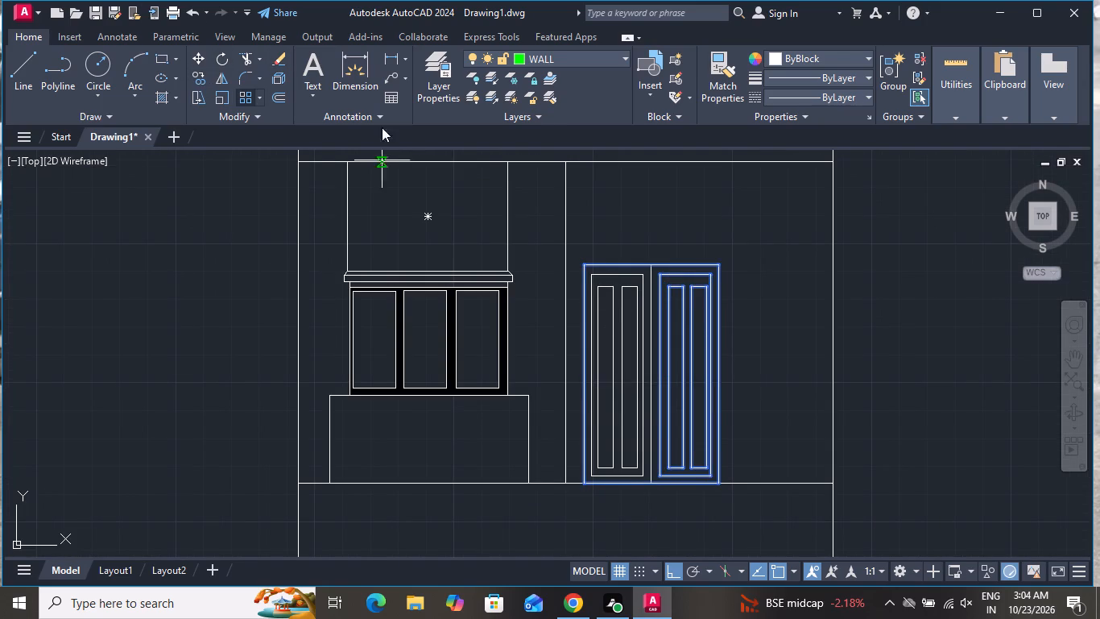
pyautogui.click(577, 265)
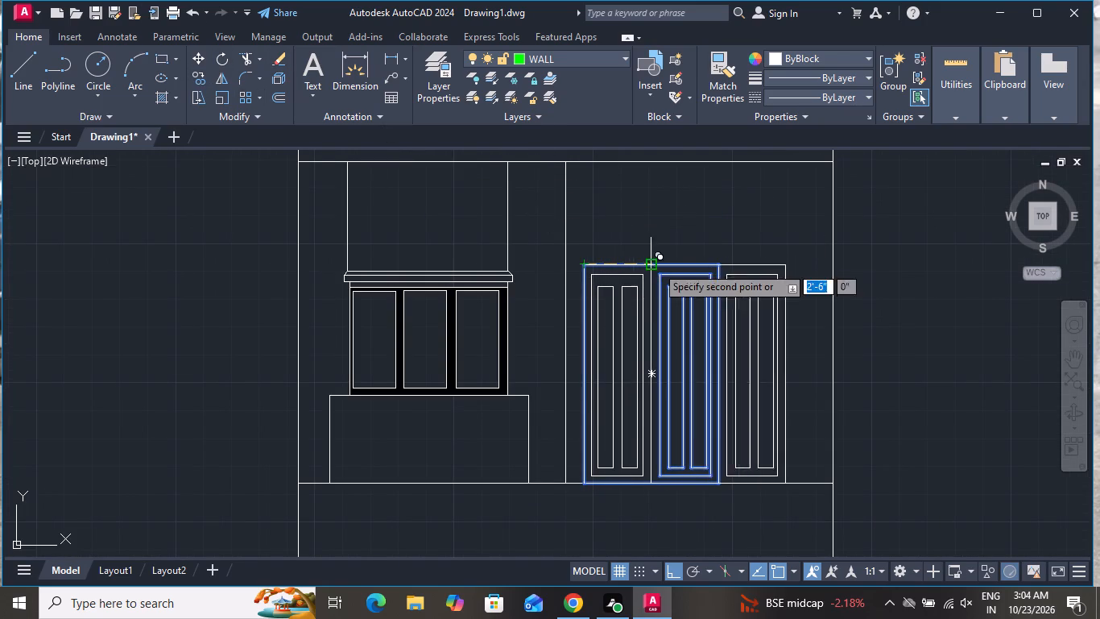
pyautogui.click(866, 246)
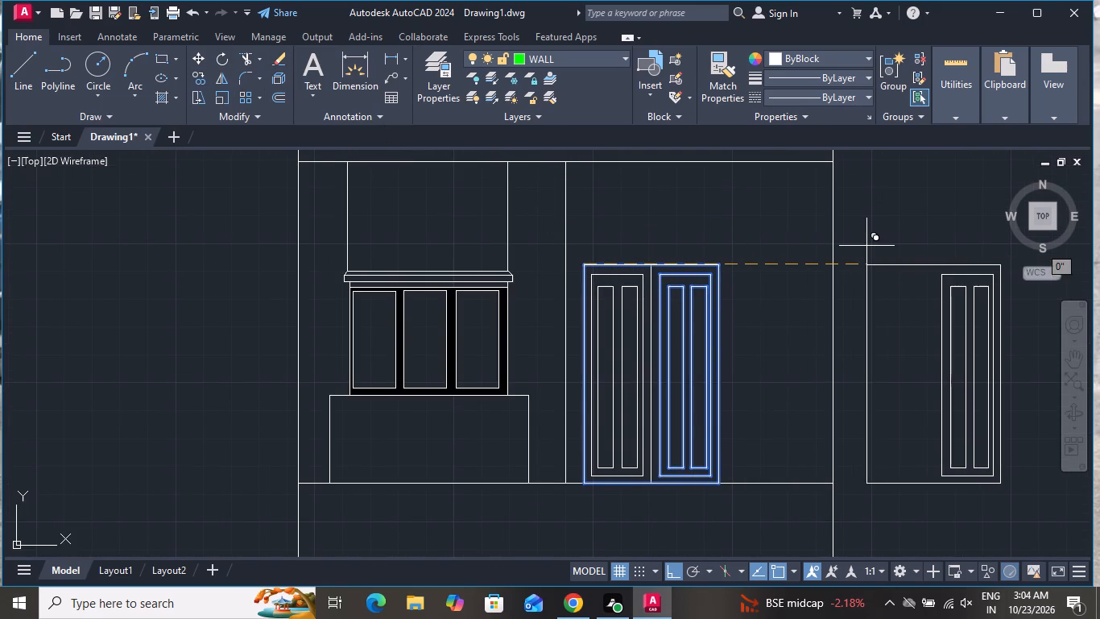
pyautogui.rightClick(866, 247)
pyautogui.click(896, 268)
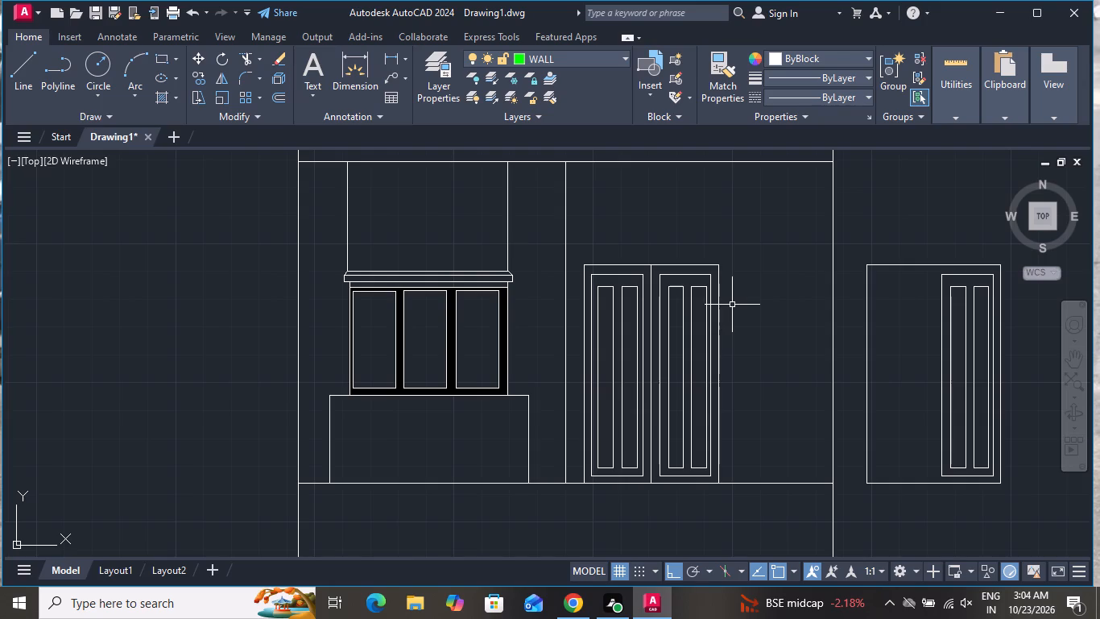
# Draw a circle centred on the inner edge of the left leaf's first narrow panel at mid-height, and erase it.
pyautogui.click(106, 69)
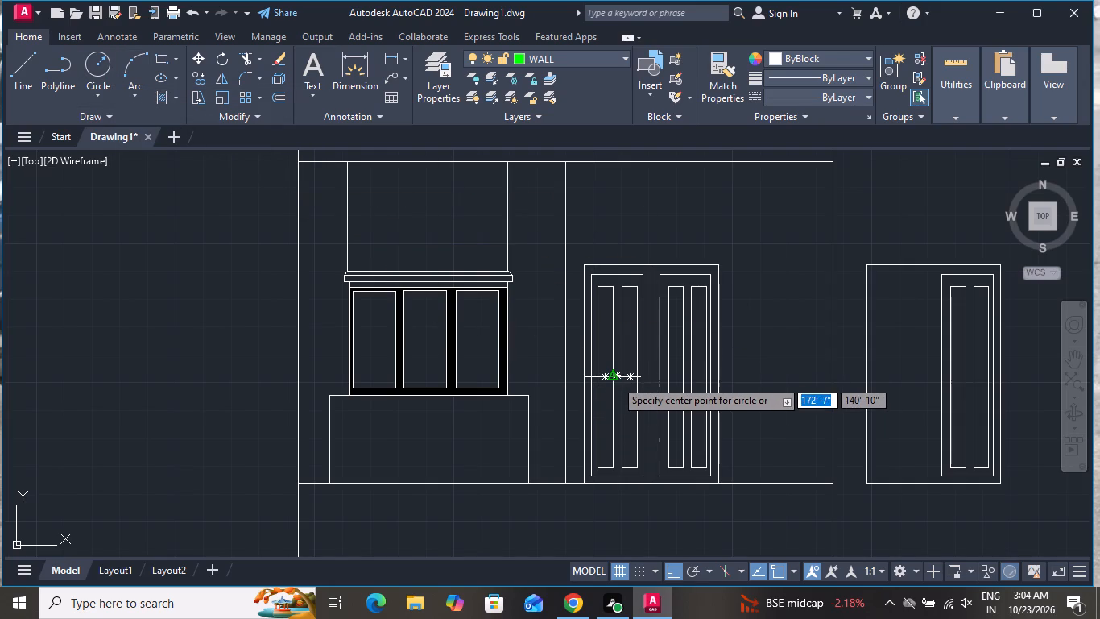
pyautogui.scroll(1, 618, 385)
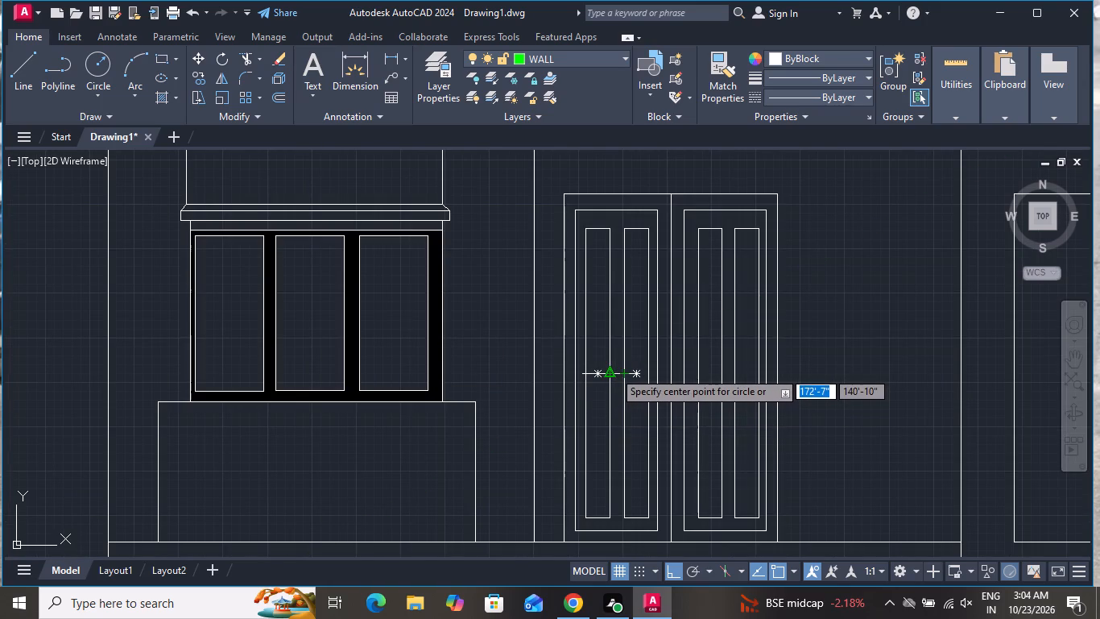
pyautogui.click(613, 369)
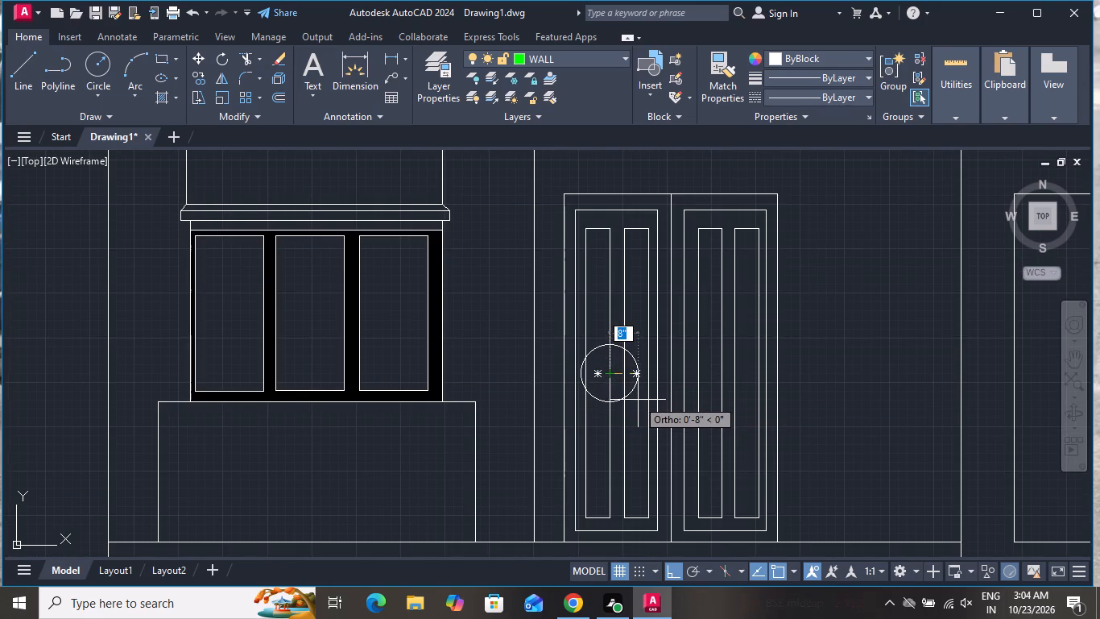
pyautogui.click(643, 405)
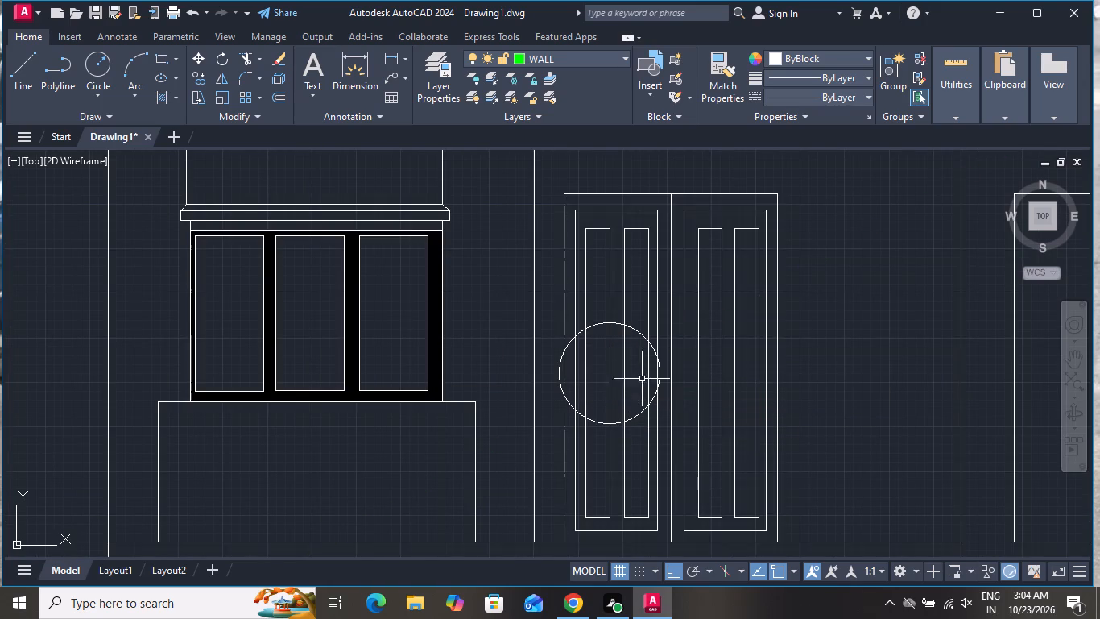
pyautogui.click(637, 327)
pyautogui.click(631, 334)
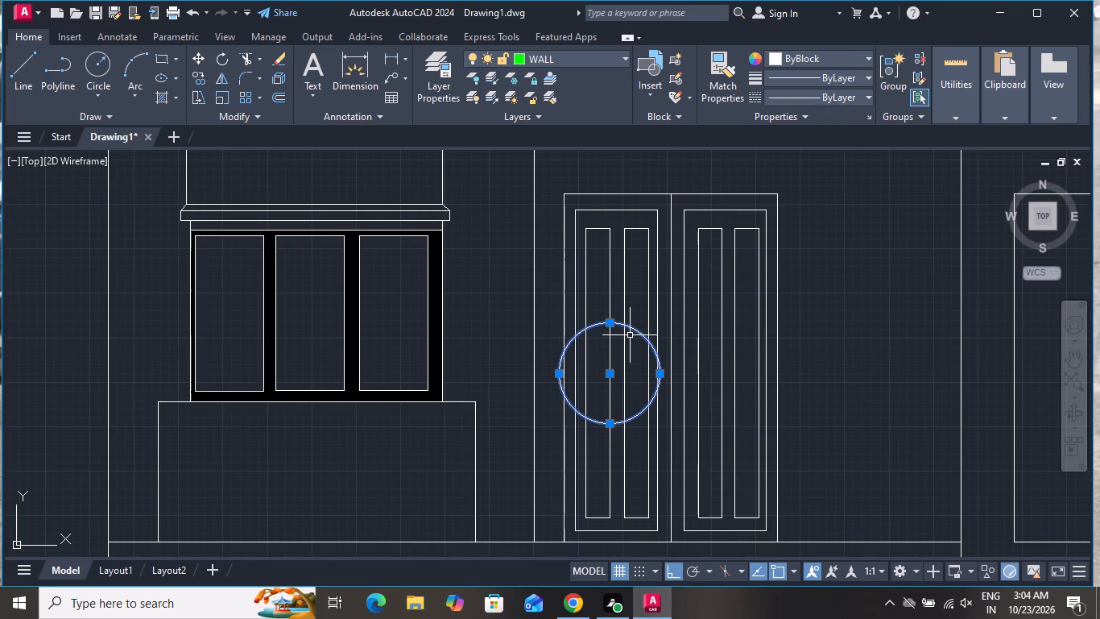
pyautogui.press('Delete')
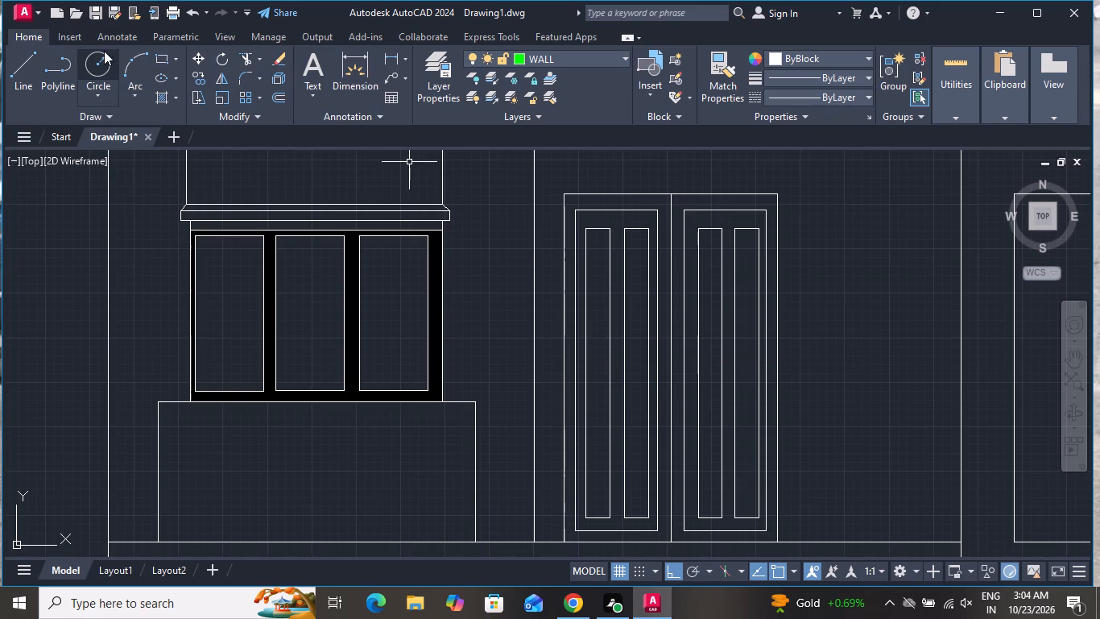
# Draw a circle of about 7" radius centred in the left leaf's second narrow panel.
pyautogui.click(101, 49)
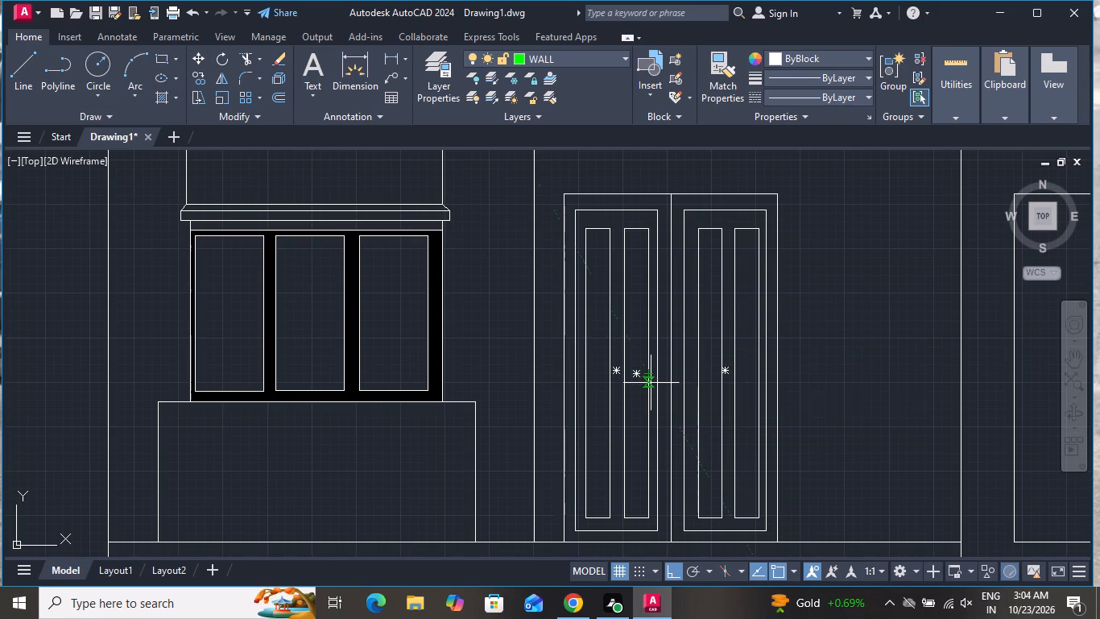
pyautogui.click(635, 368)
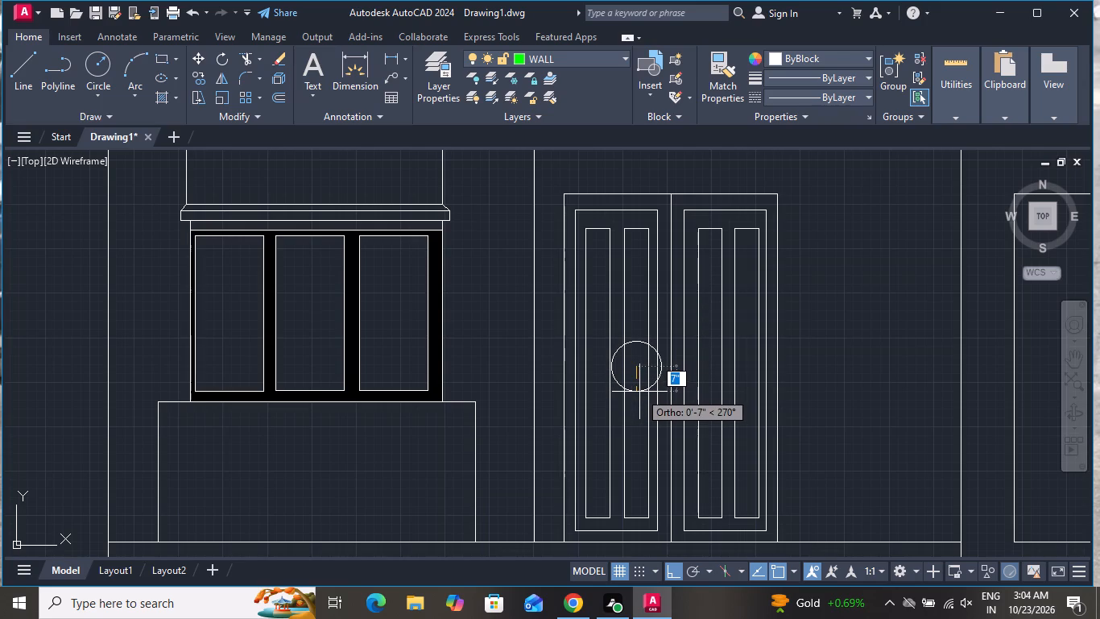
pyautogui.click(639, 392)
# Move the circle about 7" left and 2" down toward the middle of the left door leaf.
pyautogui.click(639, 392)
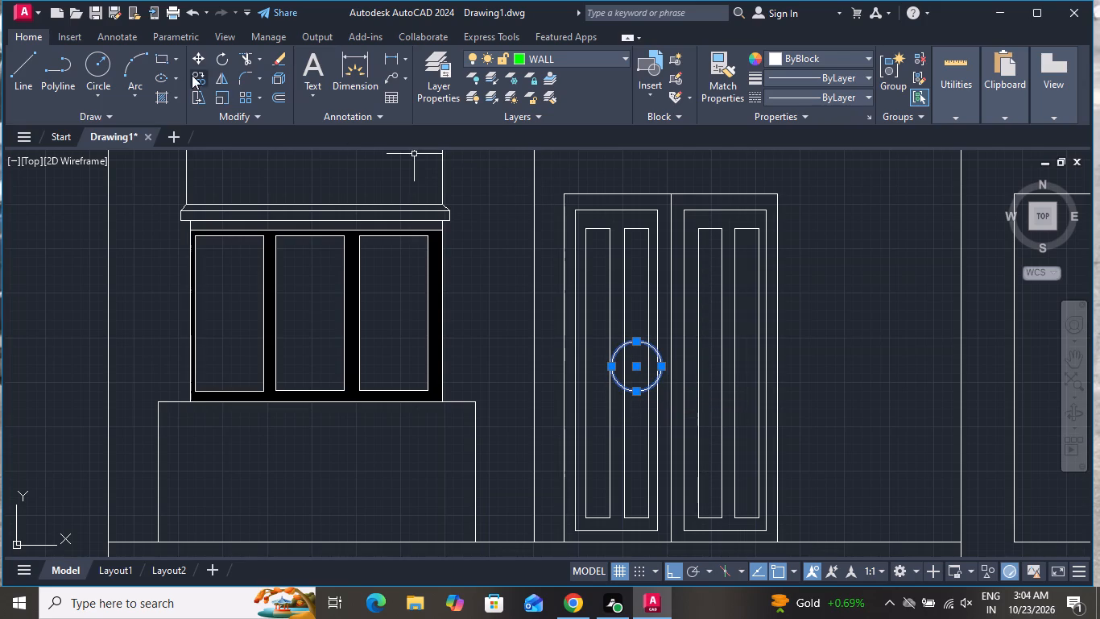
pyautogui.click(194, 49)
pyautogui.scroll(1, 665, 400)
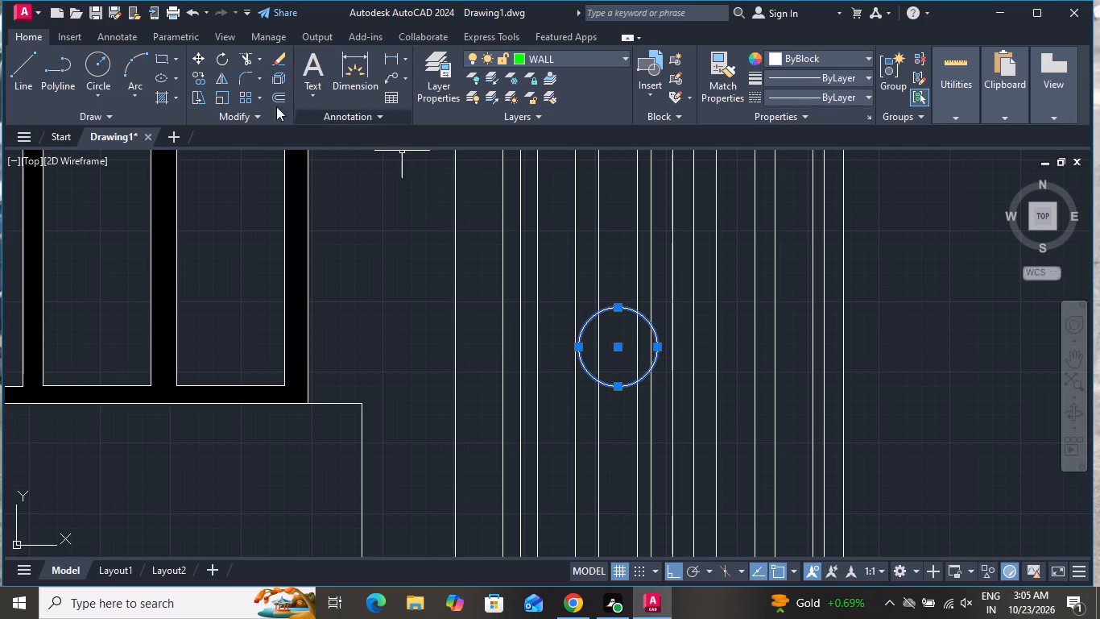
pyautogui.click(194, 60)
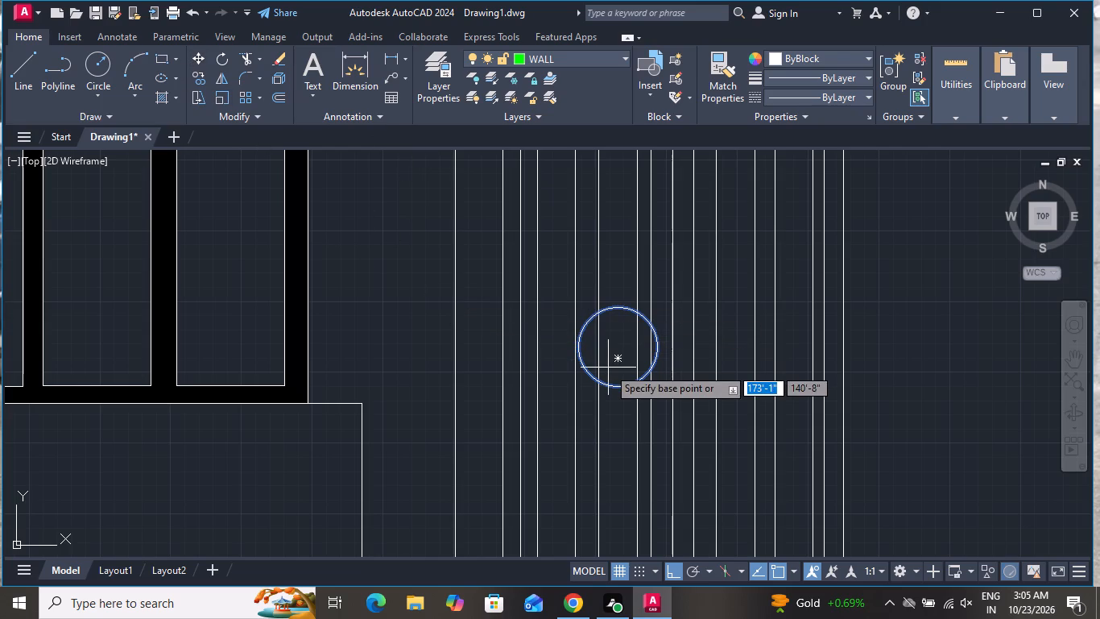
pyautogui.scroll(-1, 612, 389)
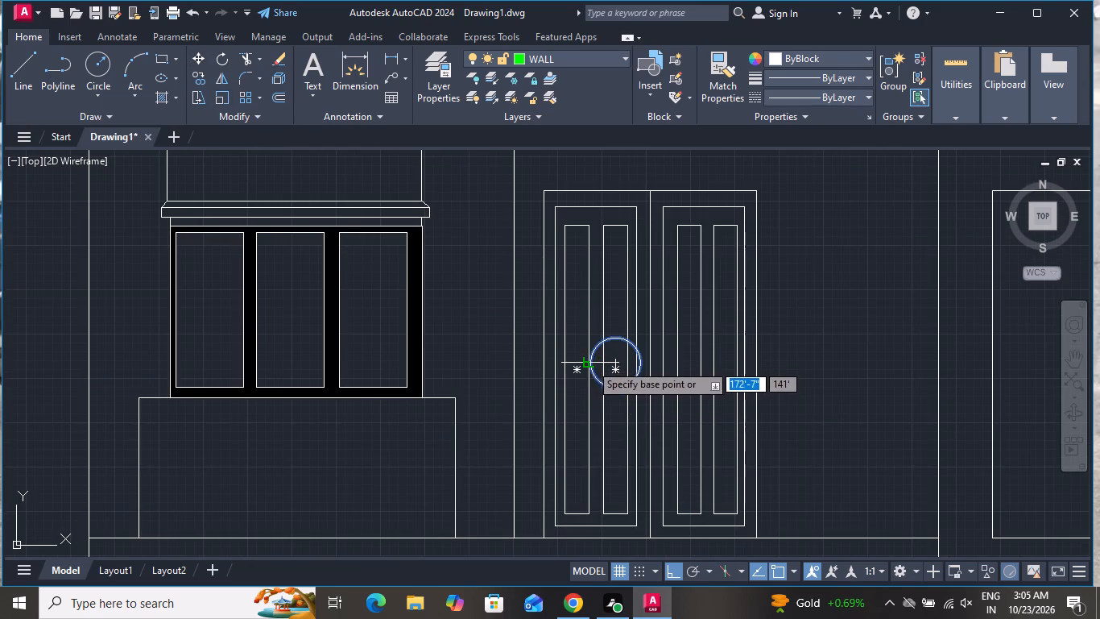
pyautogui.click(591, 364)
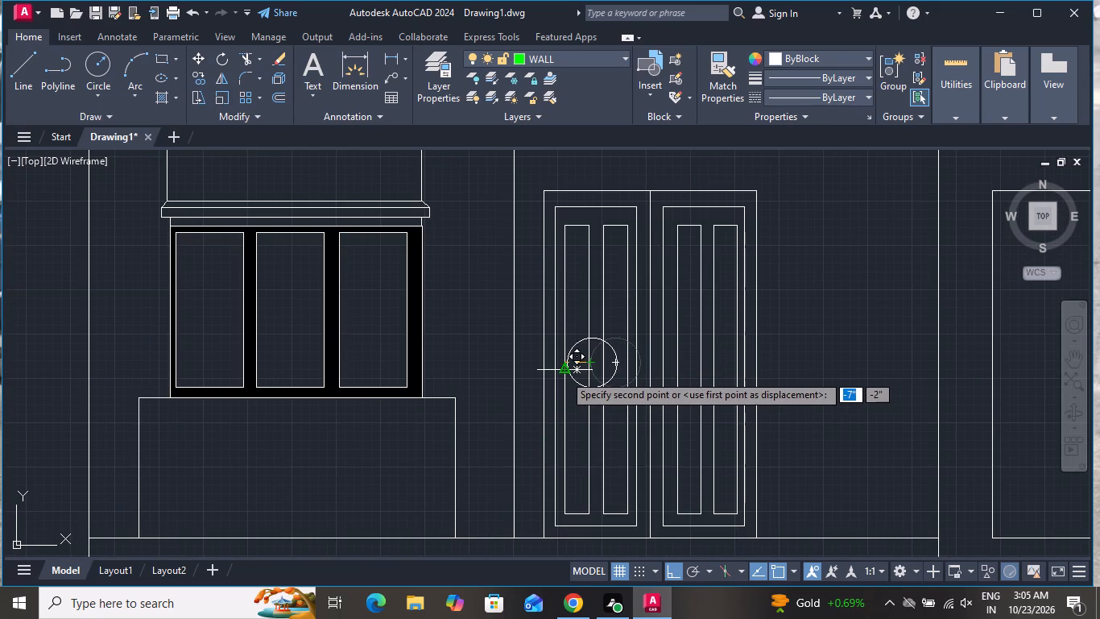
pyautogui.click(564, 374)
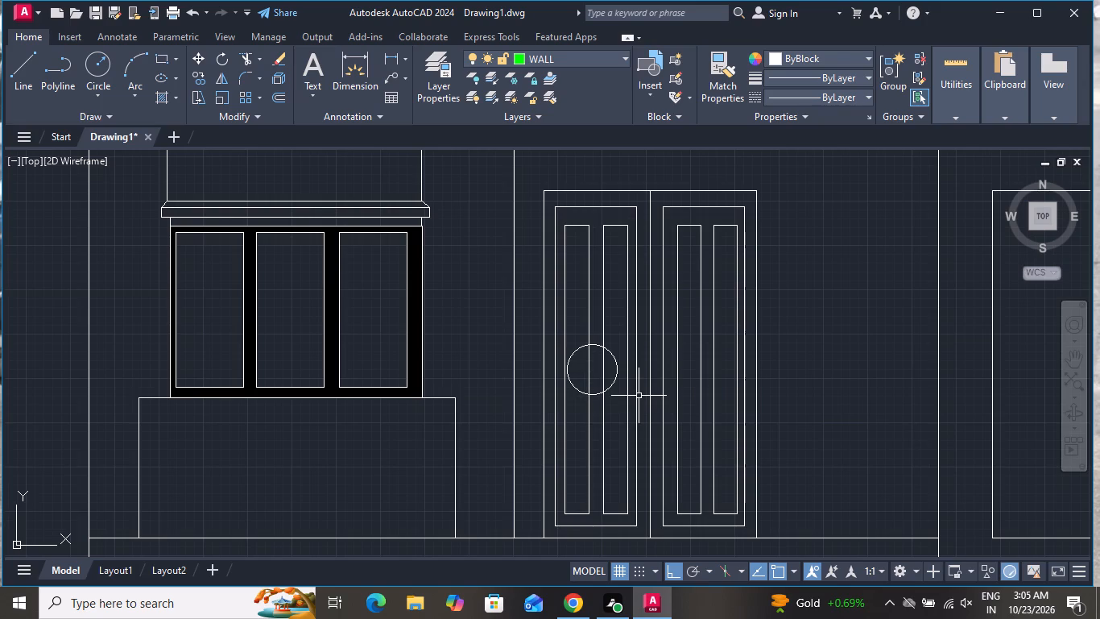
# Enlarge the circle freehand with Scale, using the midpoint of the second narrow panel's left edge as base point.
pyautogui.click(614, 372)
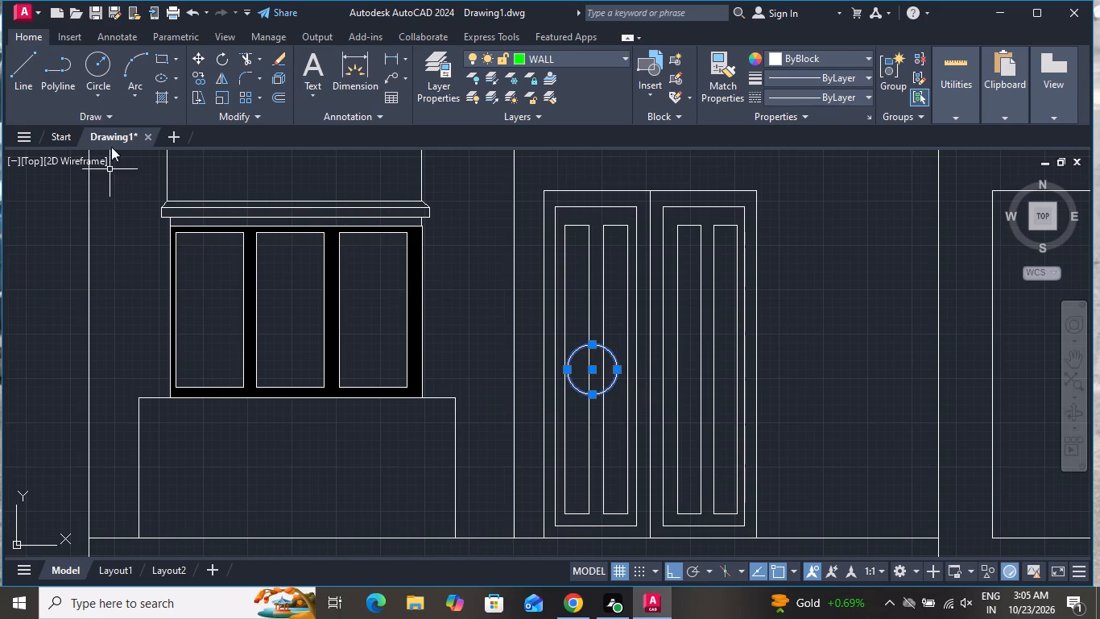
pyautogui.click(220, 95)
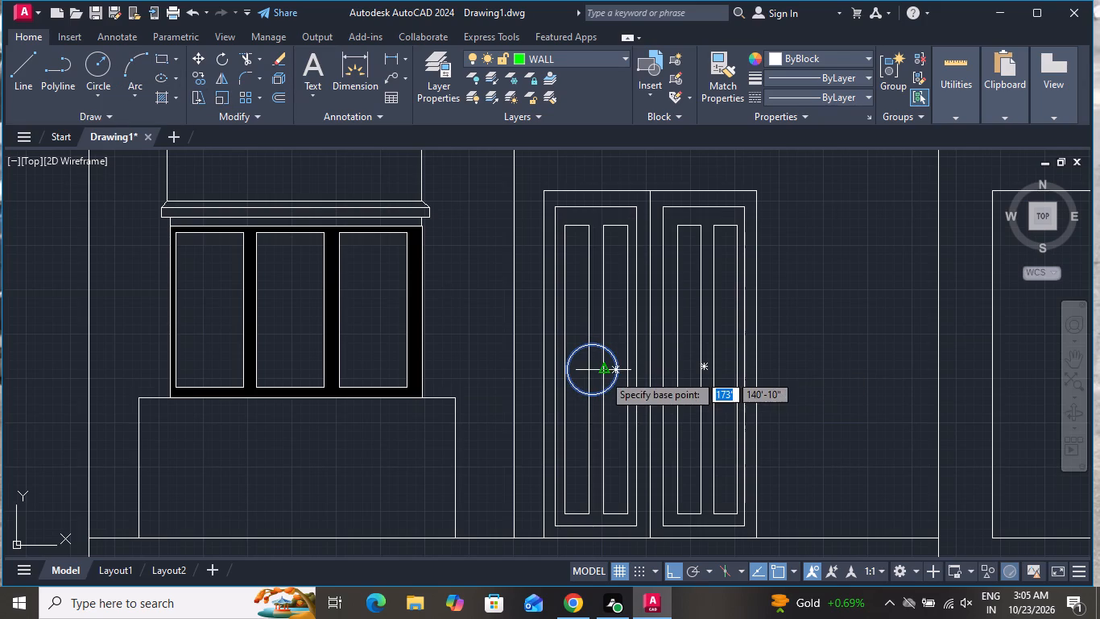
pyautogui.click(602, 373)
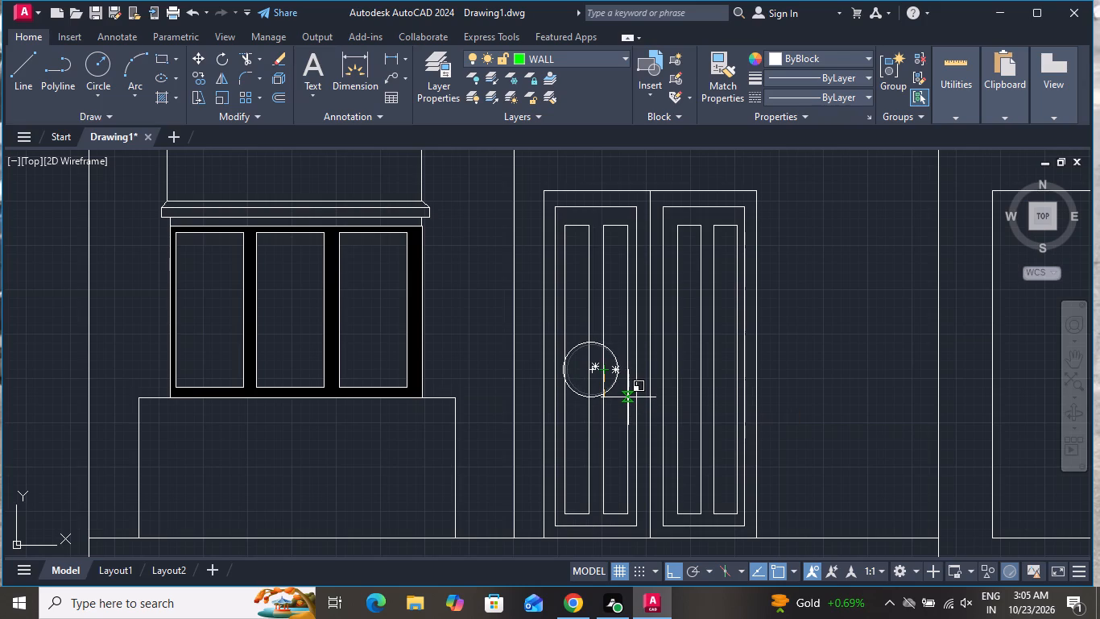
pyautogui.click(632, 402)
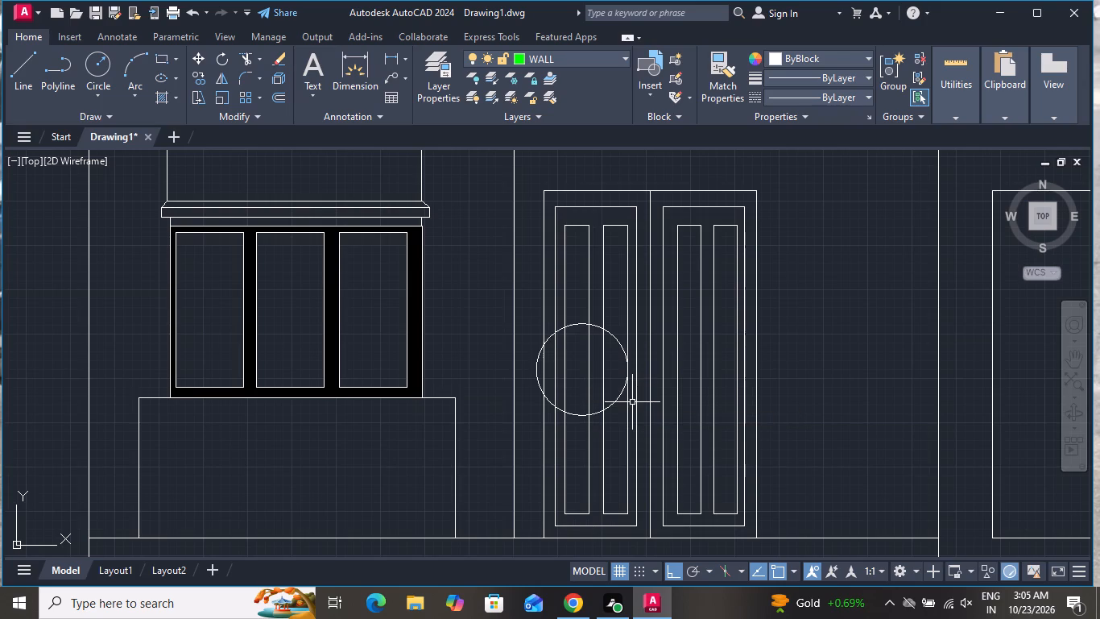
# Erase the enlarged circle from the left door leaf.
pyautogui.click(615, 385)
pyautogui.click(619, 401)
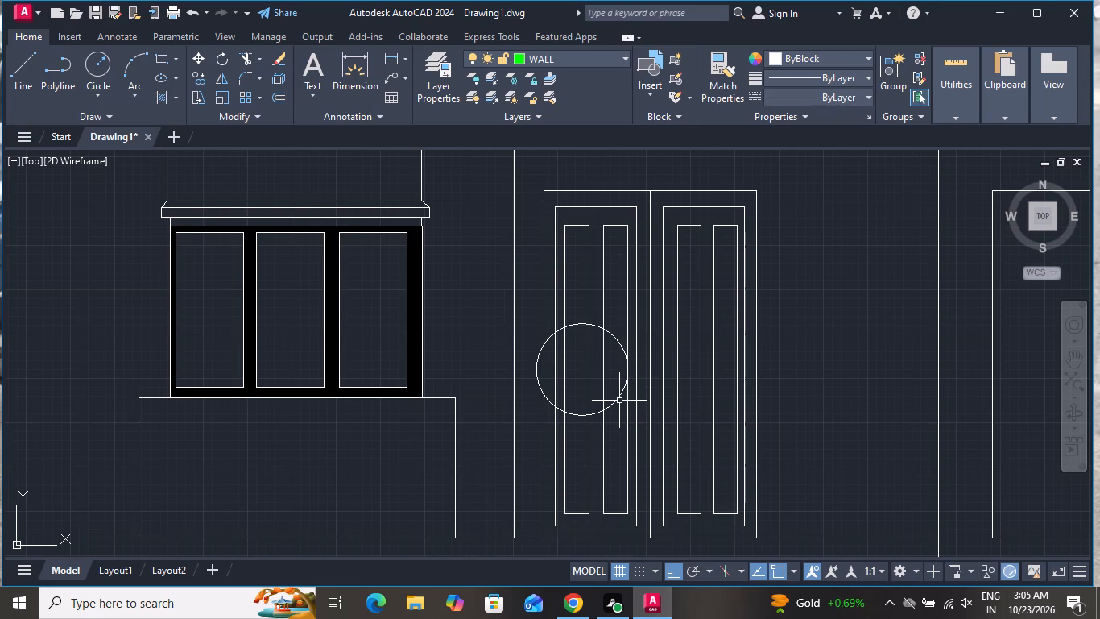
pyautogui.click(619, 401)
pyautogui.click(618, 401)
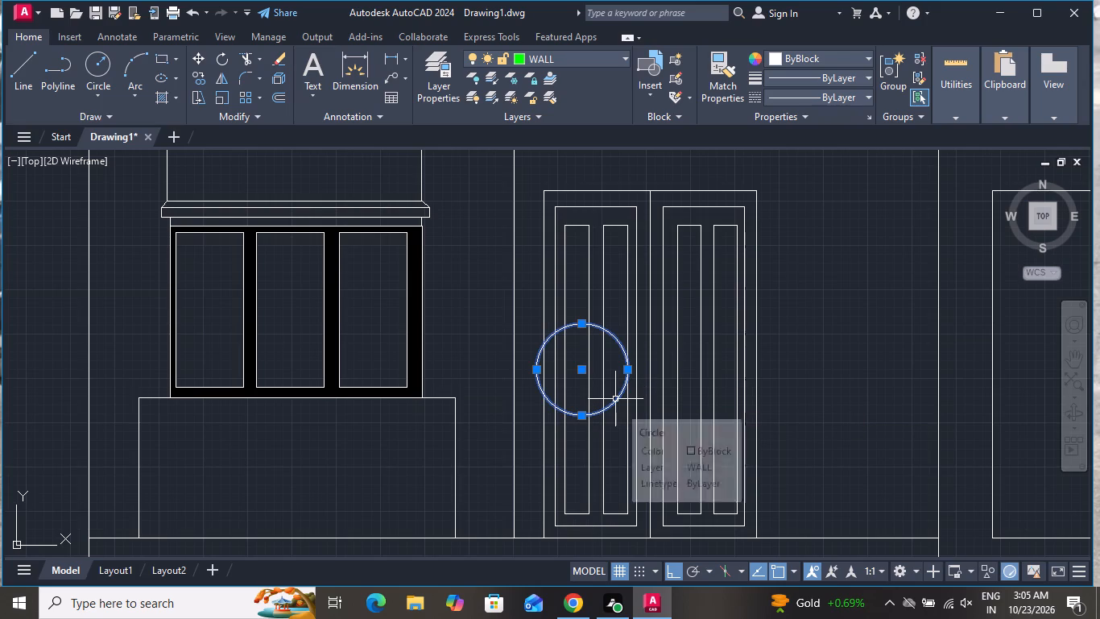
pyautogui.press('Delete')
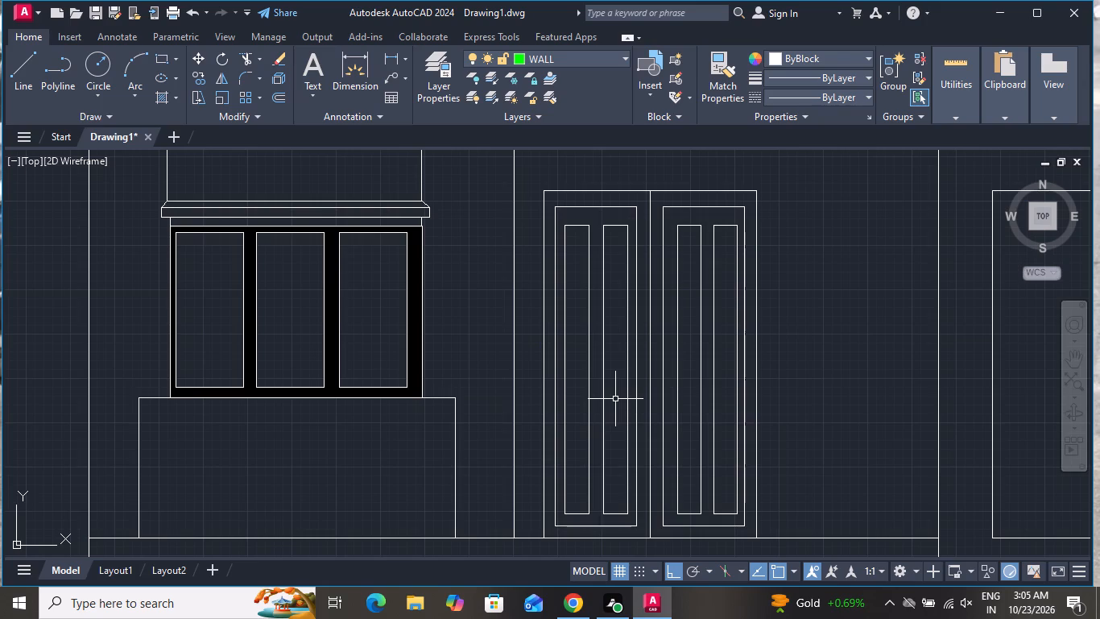
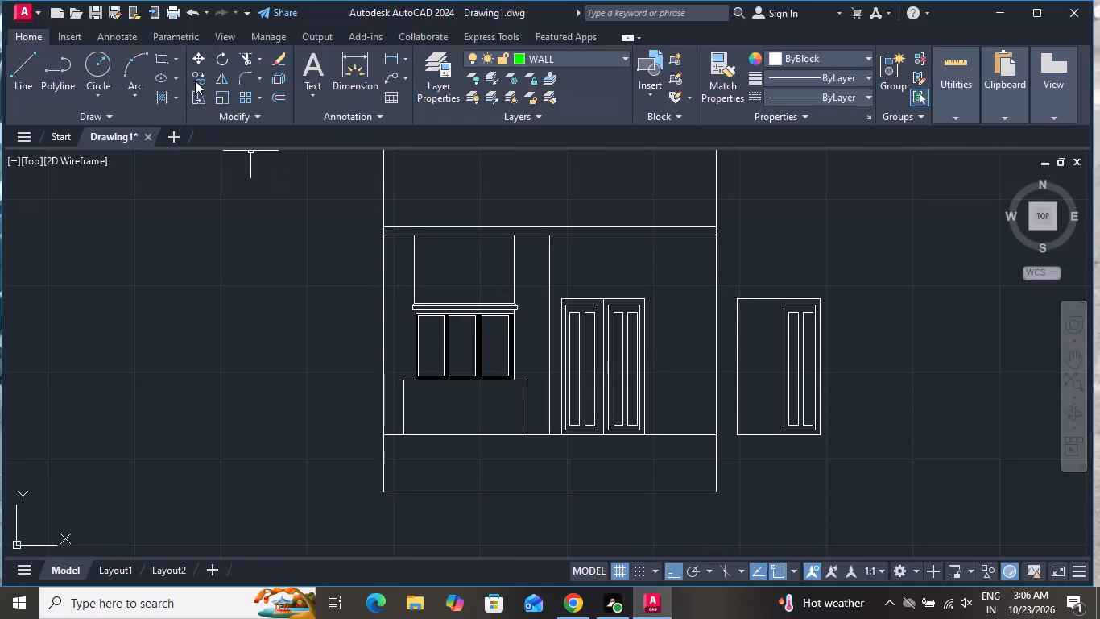
# Draw a circle of about 9" radius centred between the left door leaf's two narrow panels at mid-height.
pyautogui.click(101, 64)
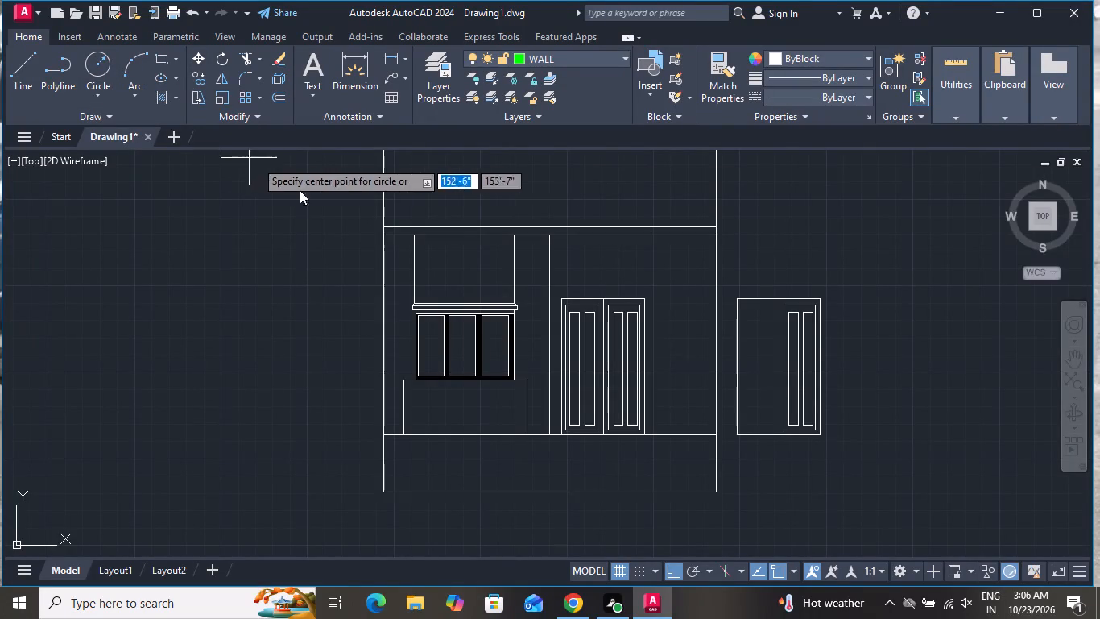
pyautogui.scroll(2, 562, 355)
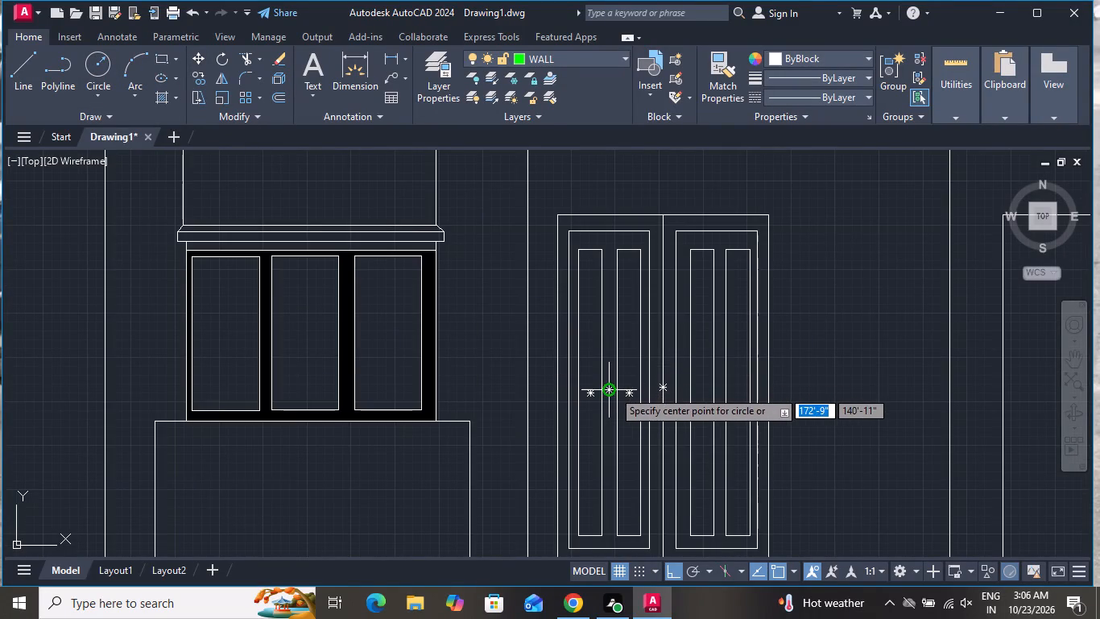
pyautogui.scroll(2, 604, 380)
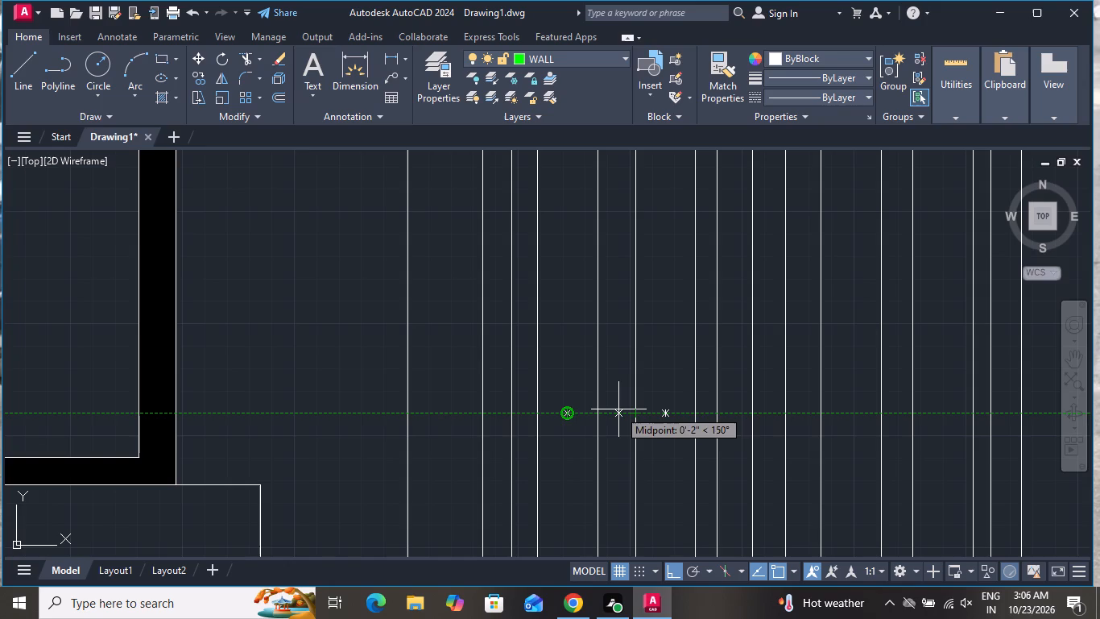
pyautogui.click(617, 412)
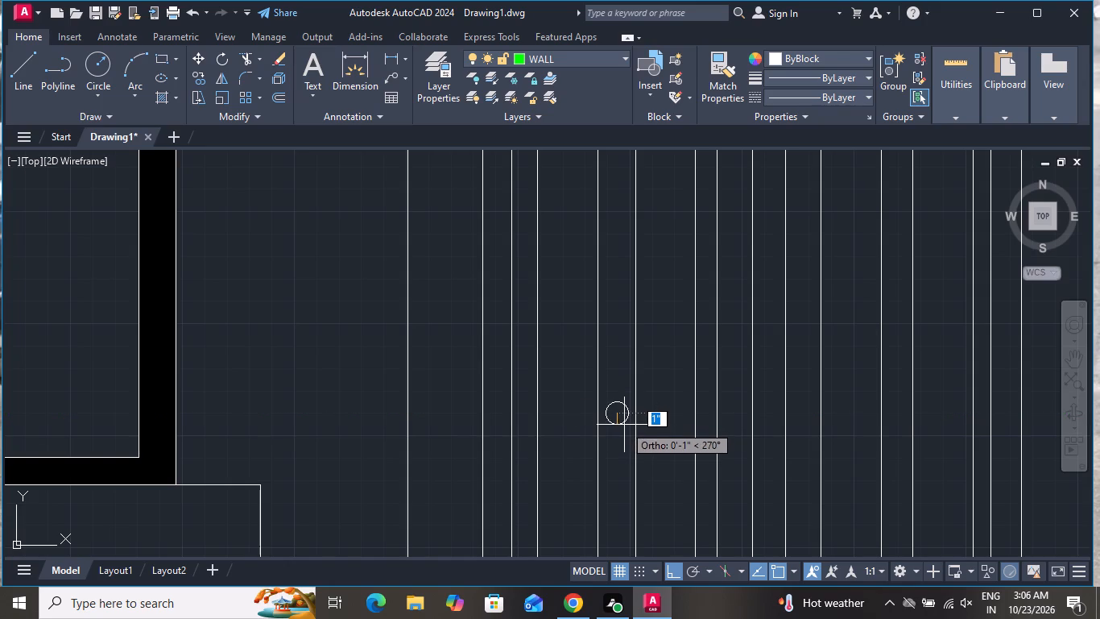
pyautogui.scroll(-1, 629, 430)
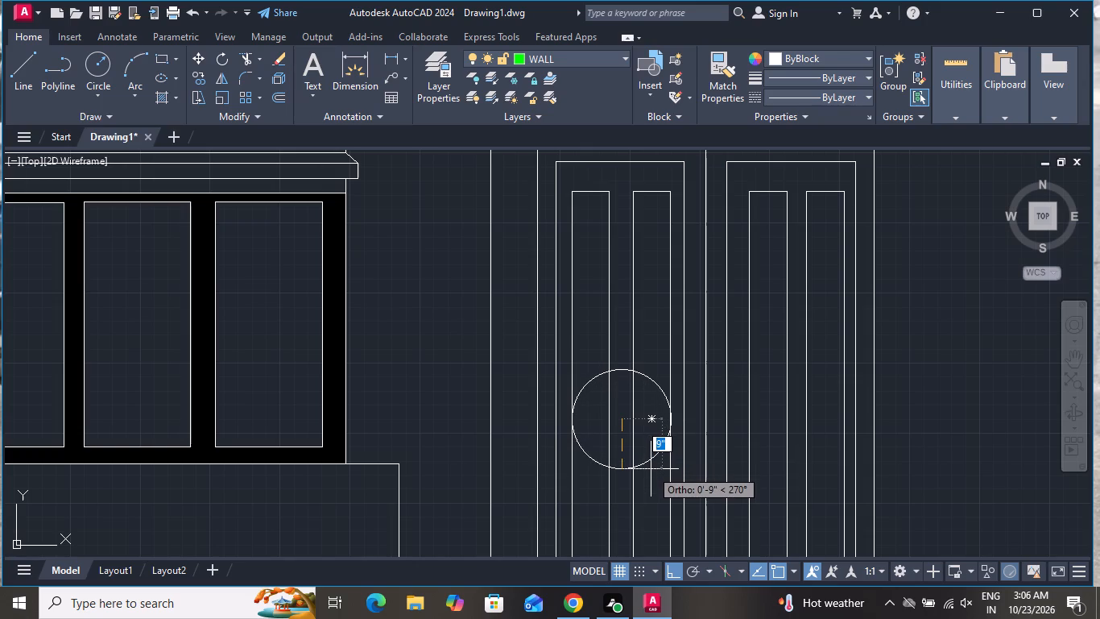
pyautogui.click(651, 469)
# Copy the circle horizontally from its left quadrant to the matching place over the right door leaf's two narrow panels.
pyautogui.scroll(-2, 653, 478)
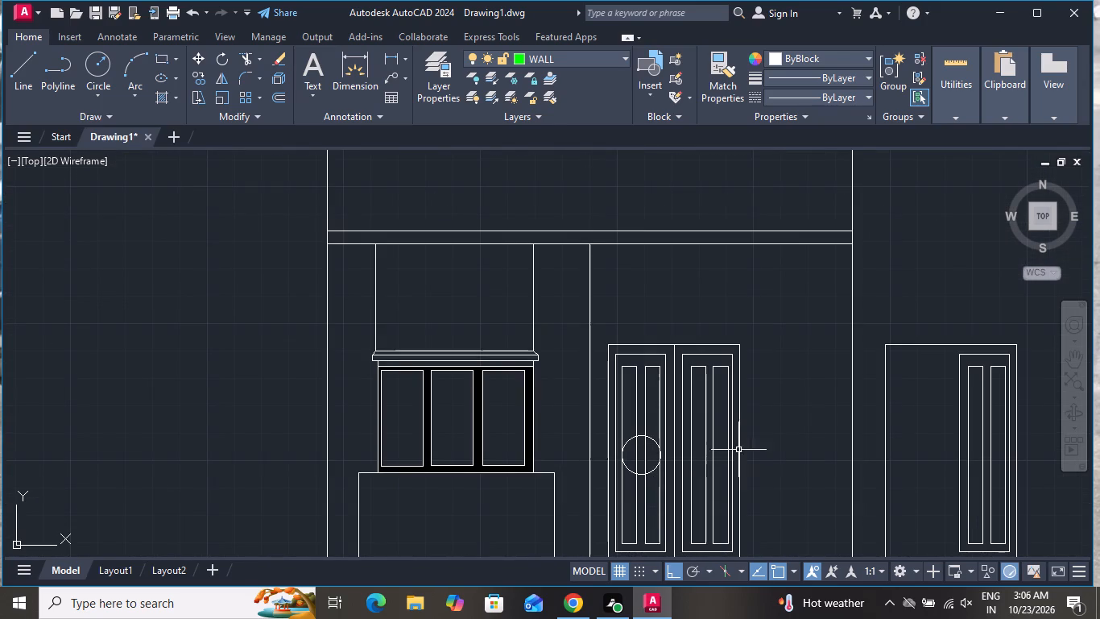
pyautogui.scroll(-1, 737, 432)
pyautogui.scroll(3, 692, 459)
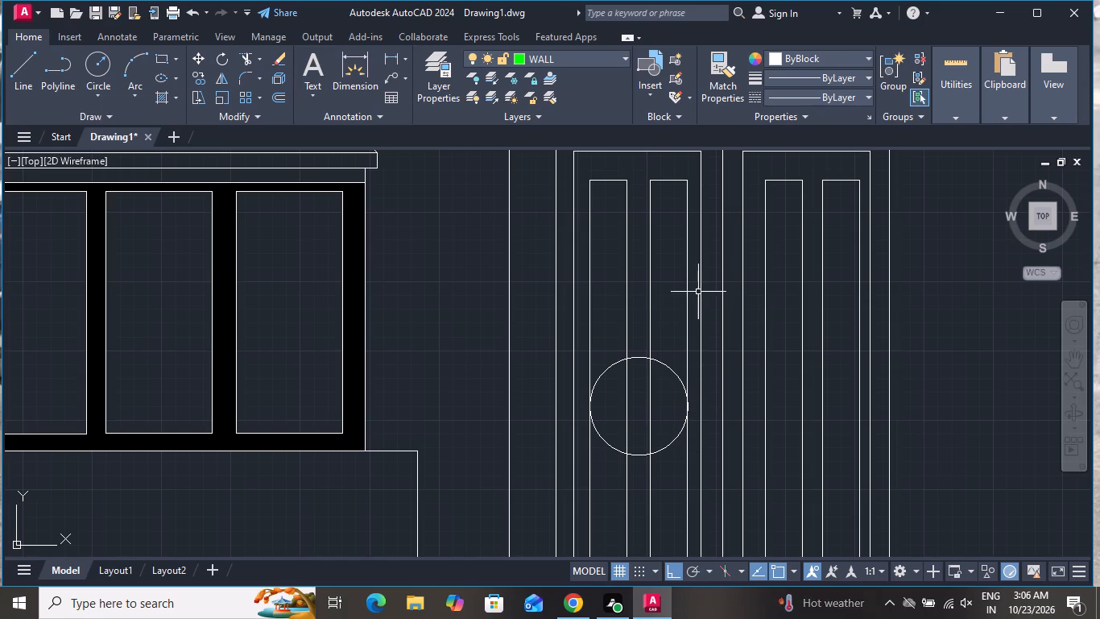
pyautogui.scroll(-1, 698, 281)
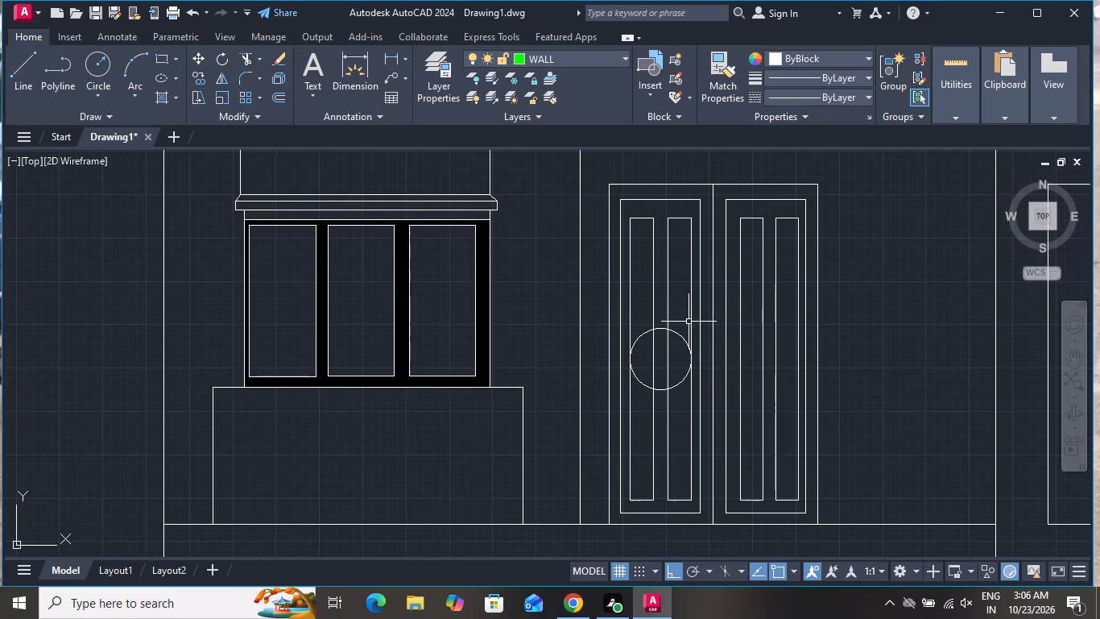
pyautogui.scroll(1, 678, 408)
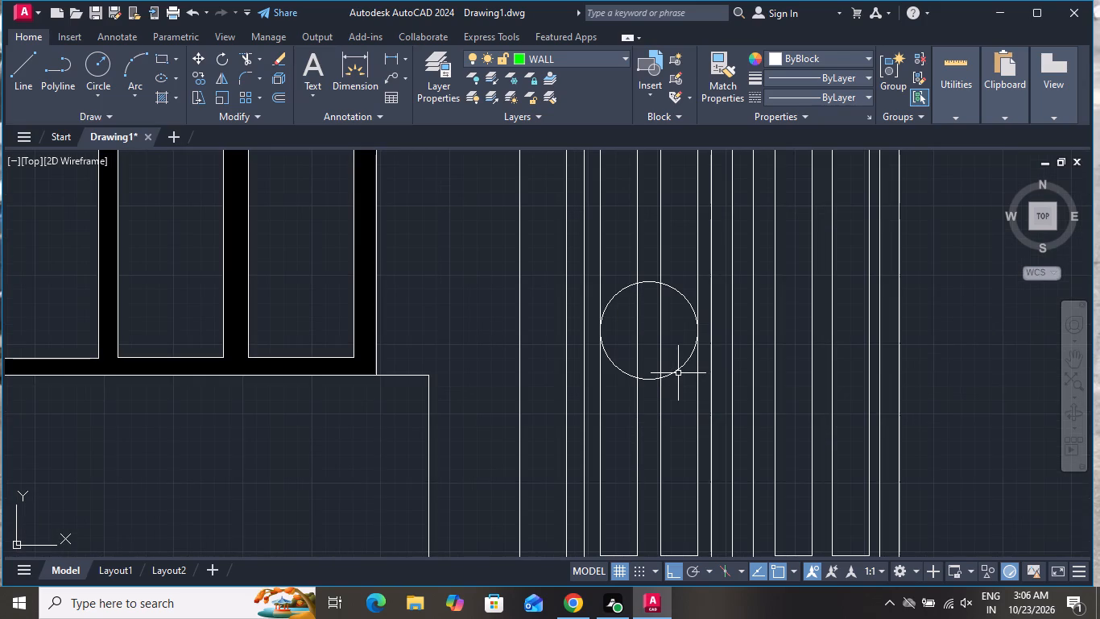
pyautogui.click(680, 368)
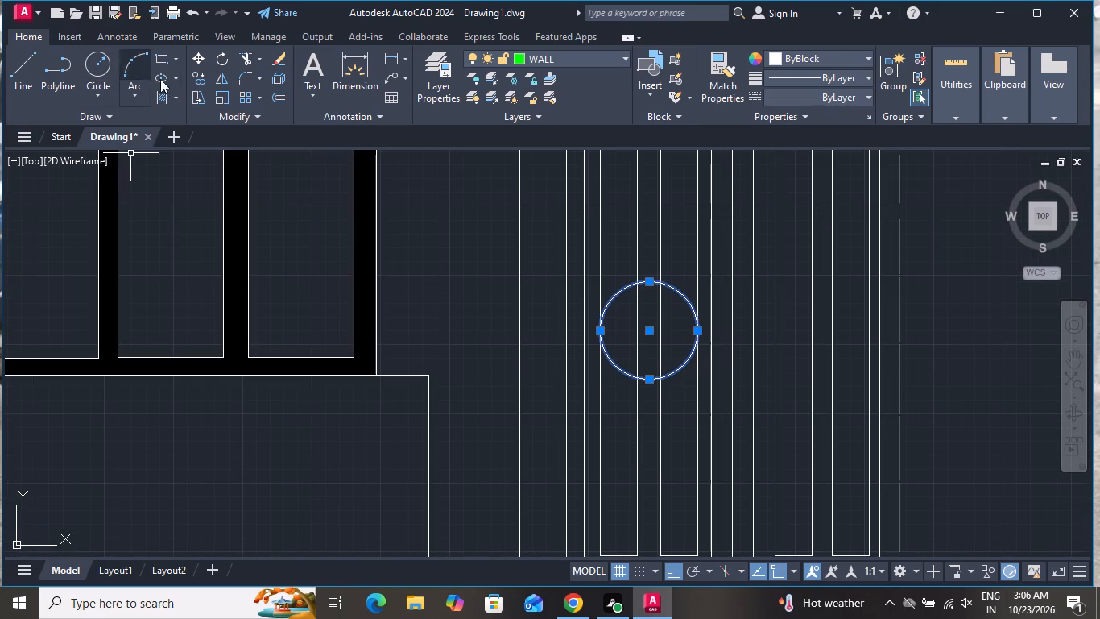
pyautogui.click(207, 85)
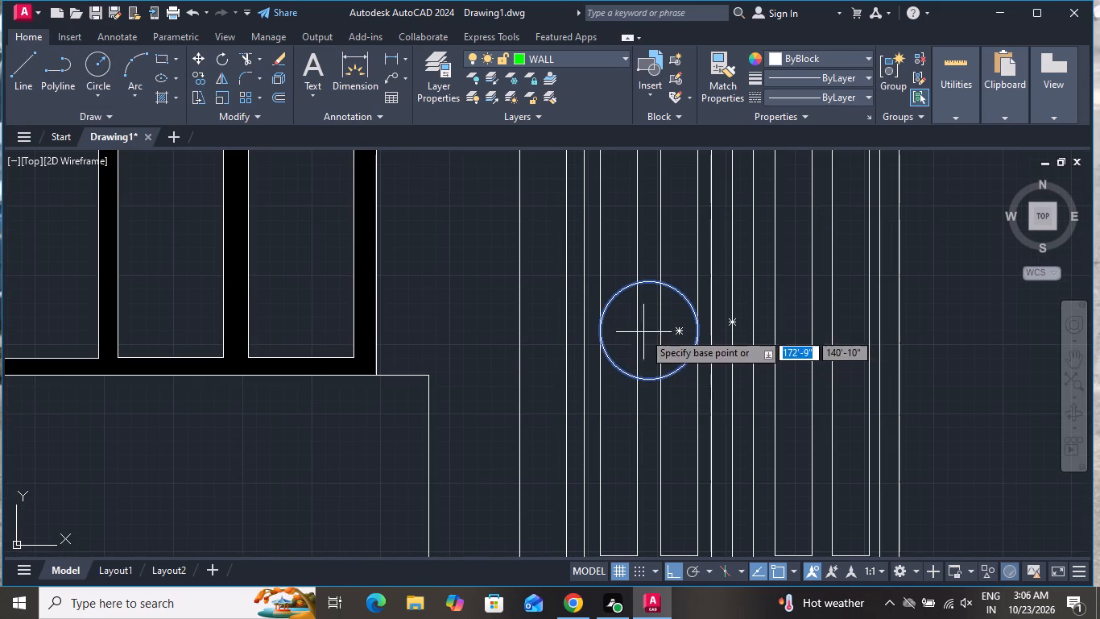
pyautogui.click(602, 339)
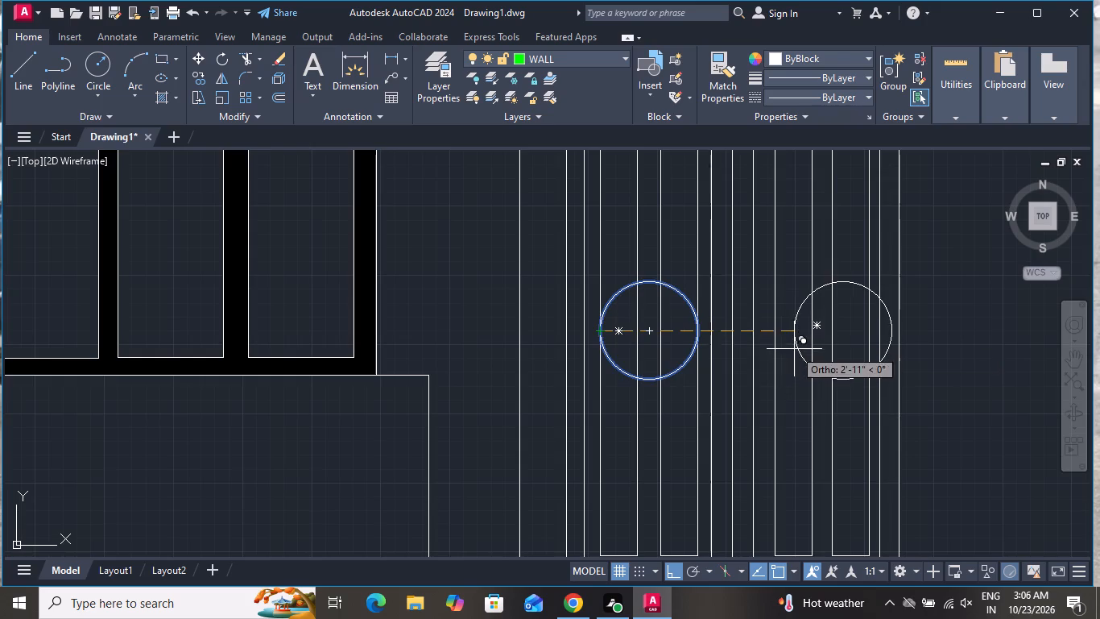
pyautogui.scroll(-1, 794, 352)
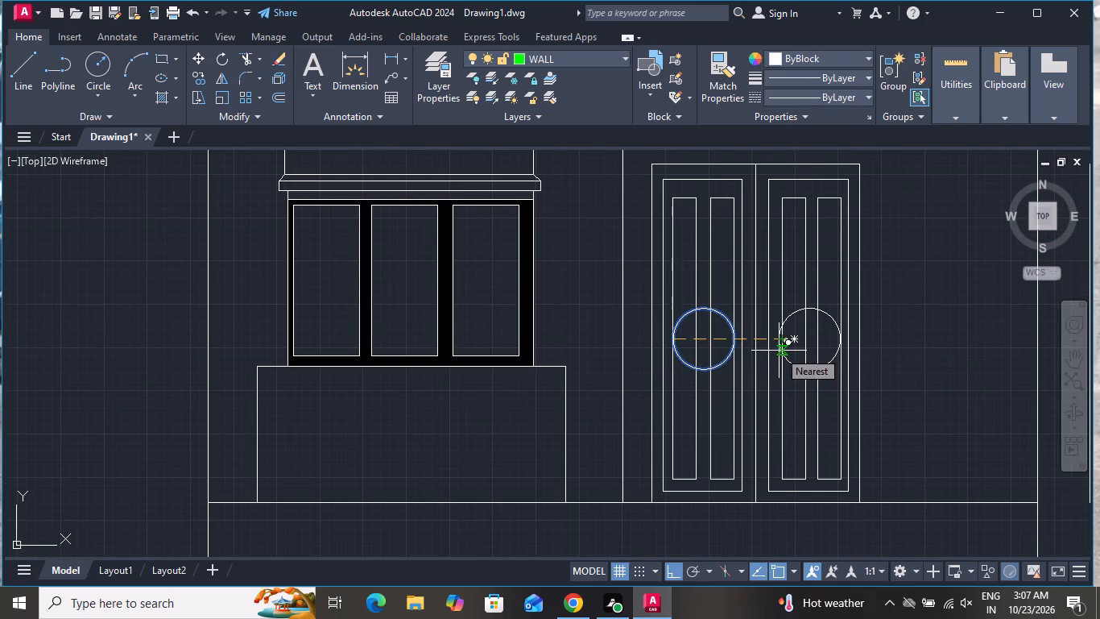
pyautogui.click(780, 346)
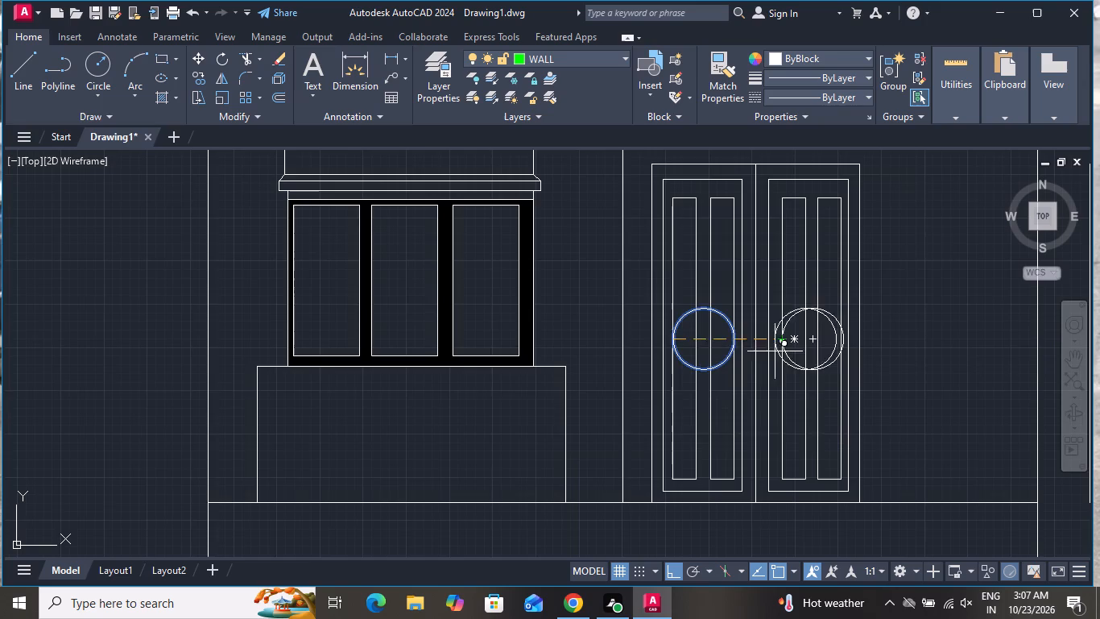
pyautogui.scroll(-1, 689, 419)
pyautogui.rightClick(534, 408)
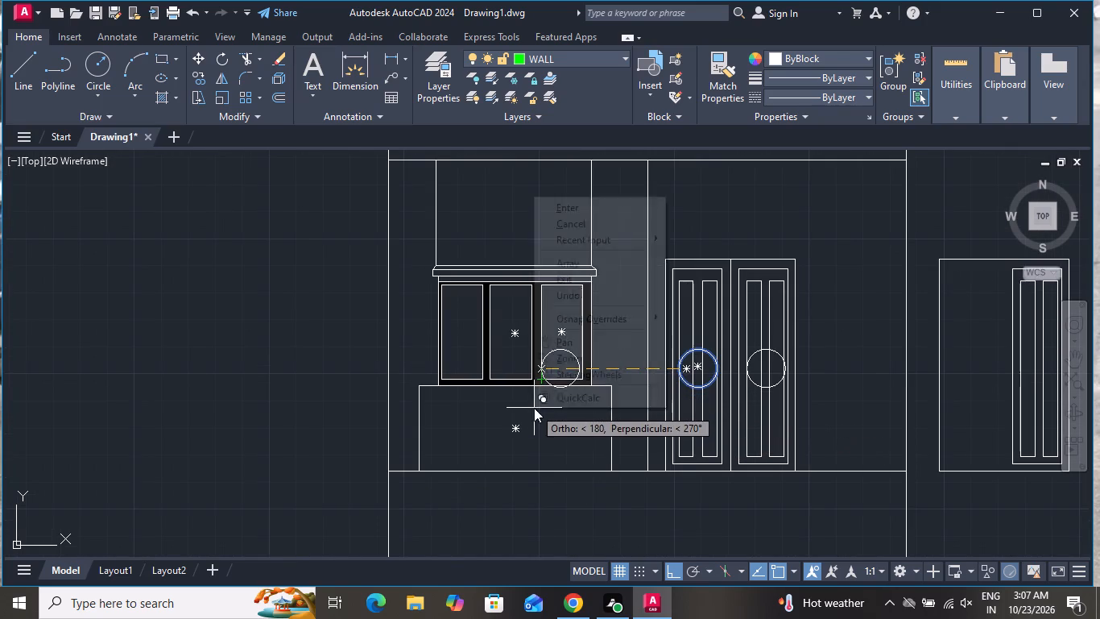
pyautogui.click(573, 227)
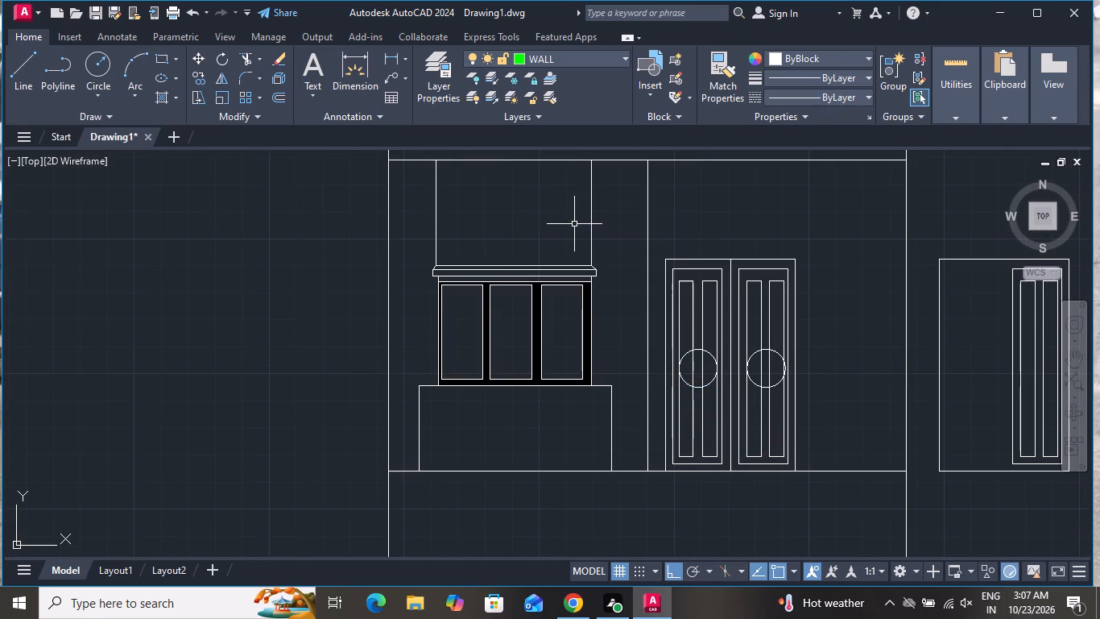
# Draw a line about 1'-2" long joining the facing sides of the two door circles at mid-height.
pyautogui.scroll(1, 770, 409)
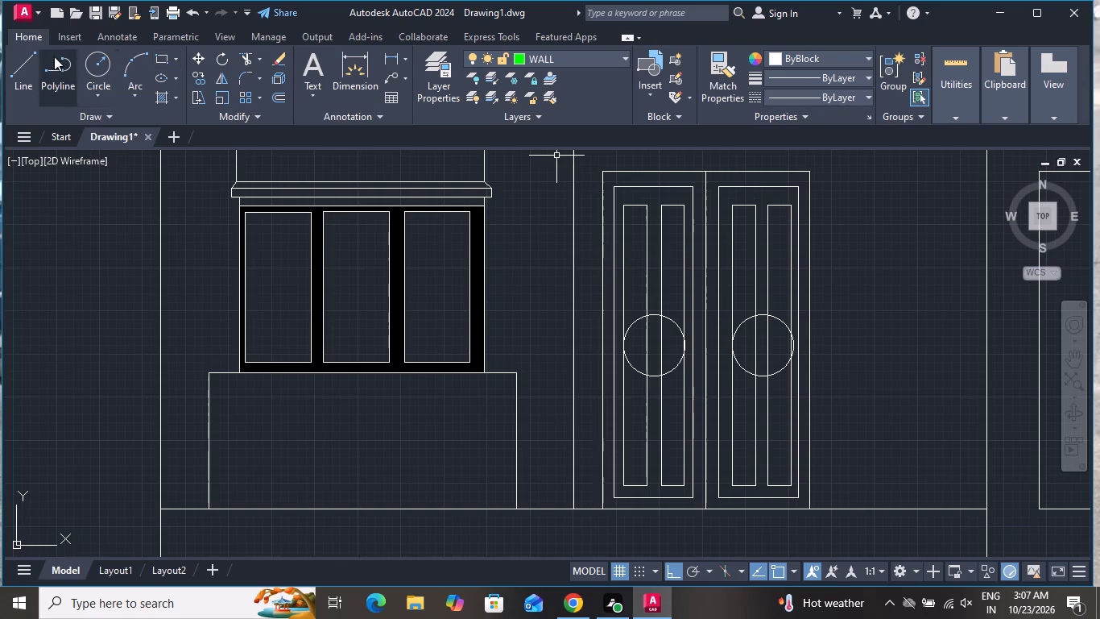
pyautogui.click(31, 73)
pyautogui.scroll(1, 817, 370)
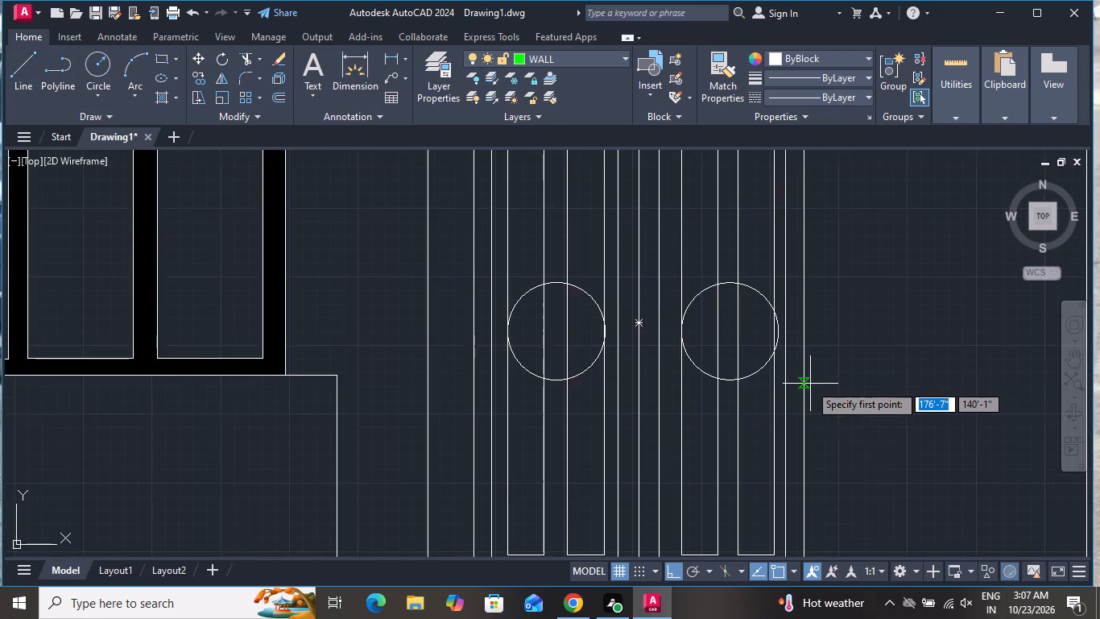
pyautogui.scroll(-1, 809, 384)
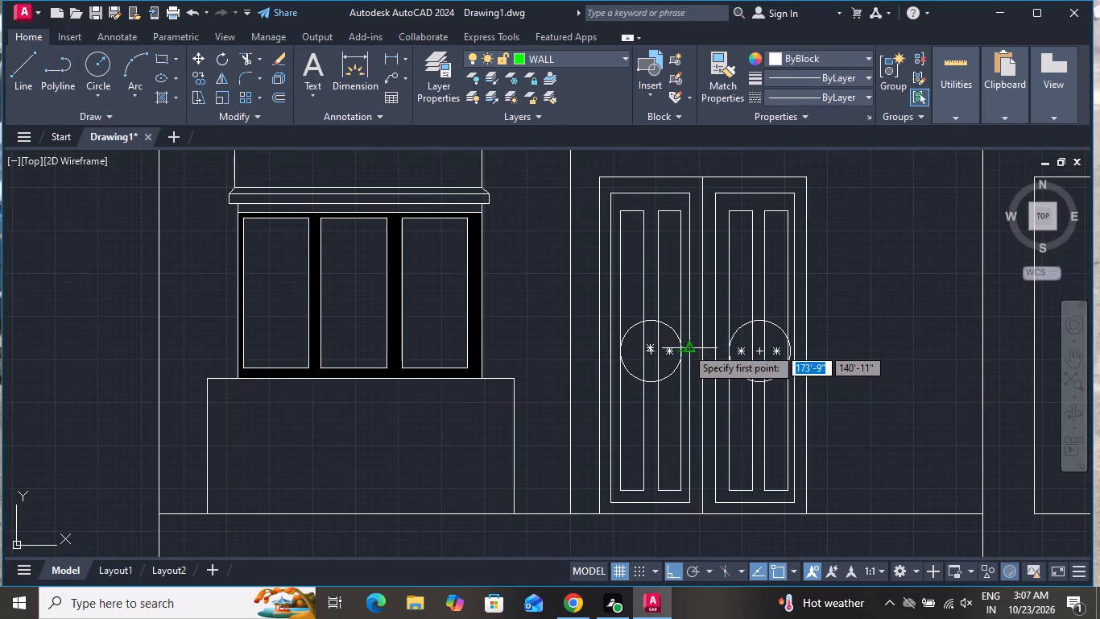
pyautogui.click(680, 349)
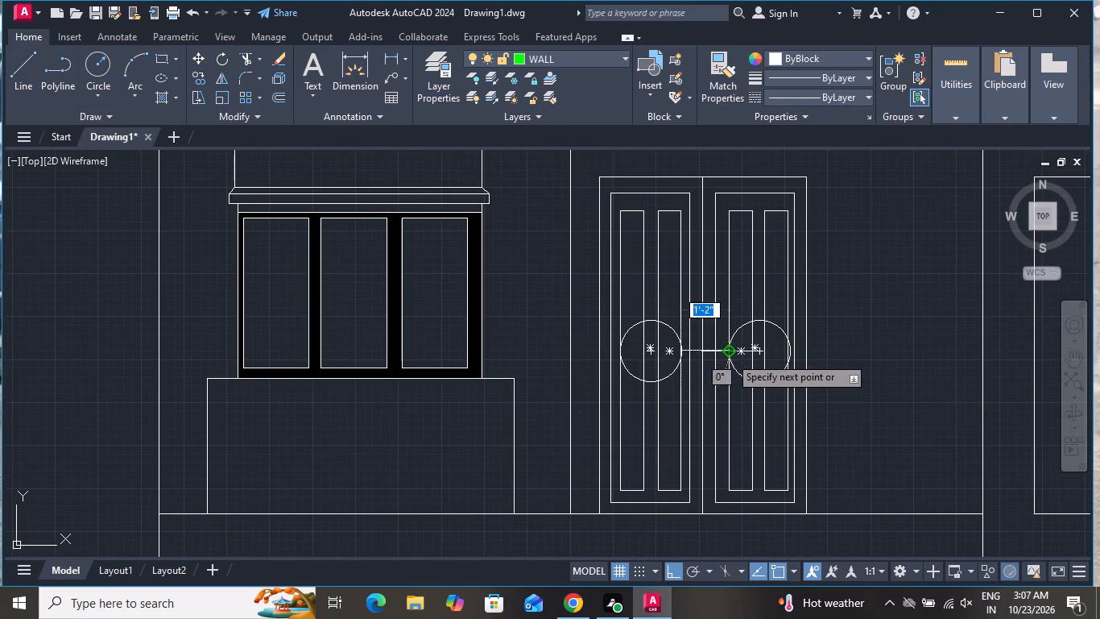
pyautogui.click(730, 356)
pyautogui.rightClick(726, 353)
pyautogui.click(769, 376)
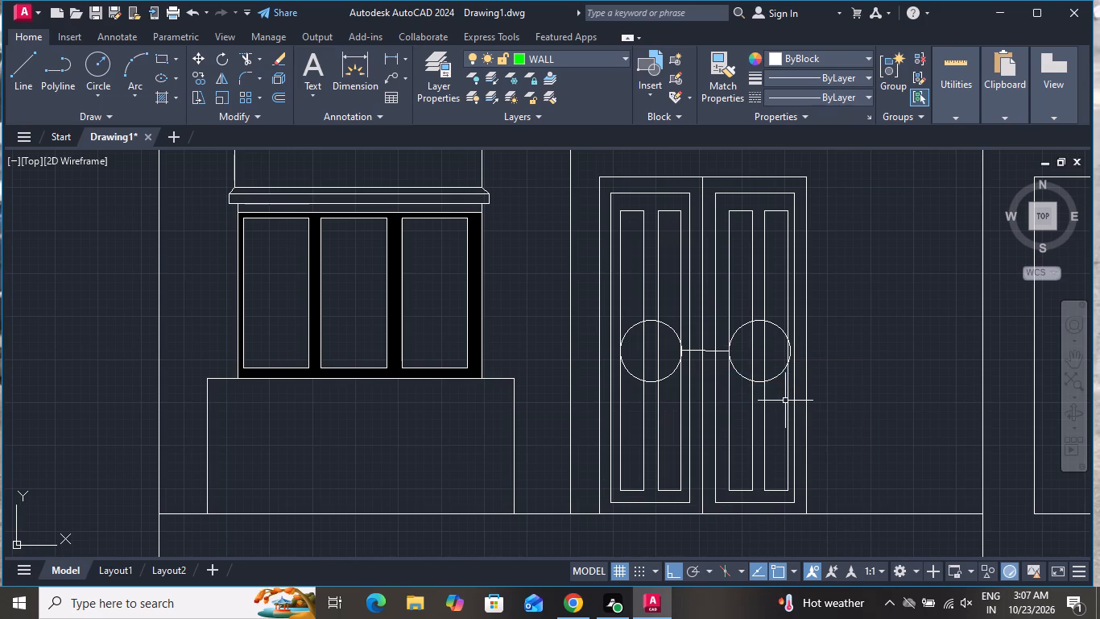
# Offset the line joining the two circles by 1" both below and above.
pyautogui.write('O')
pyautogui.press('space')
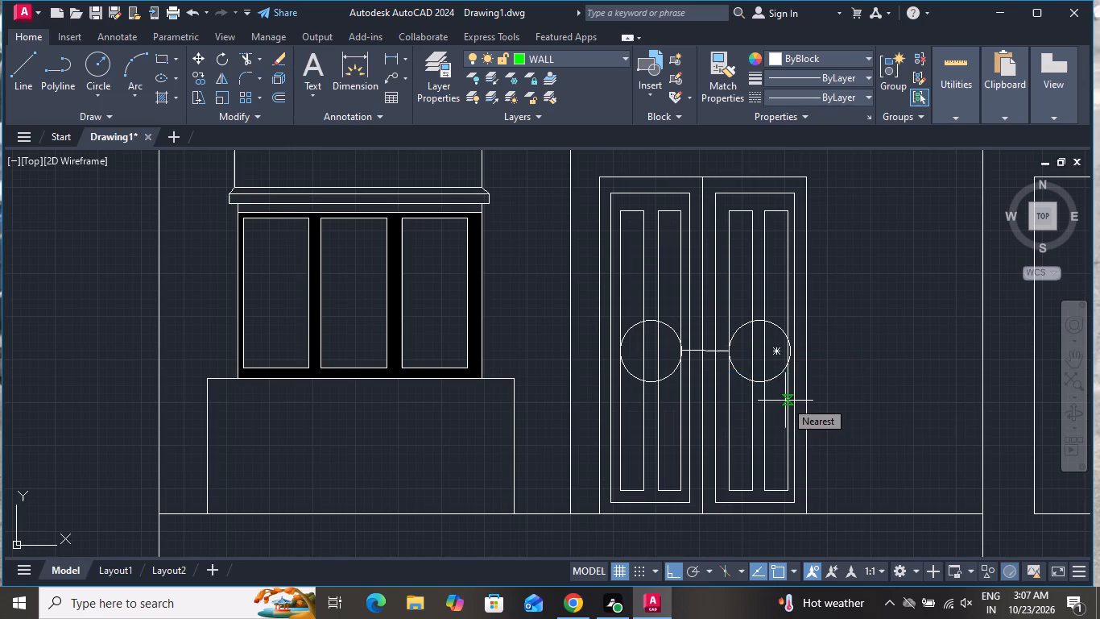
pyautogui.press('2')
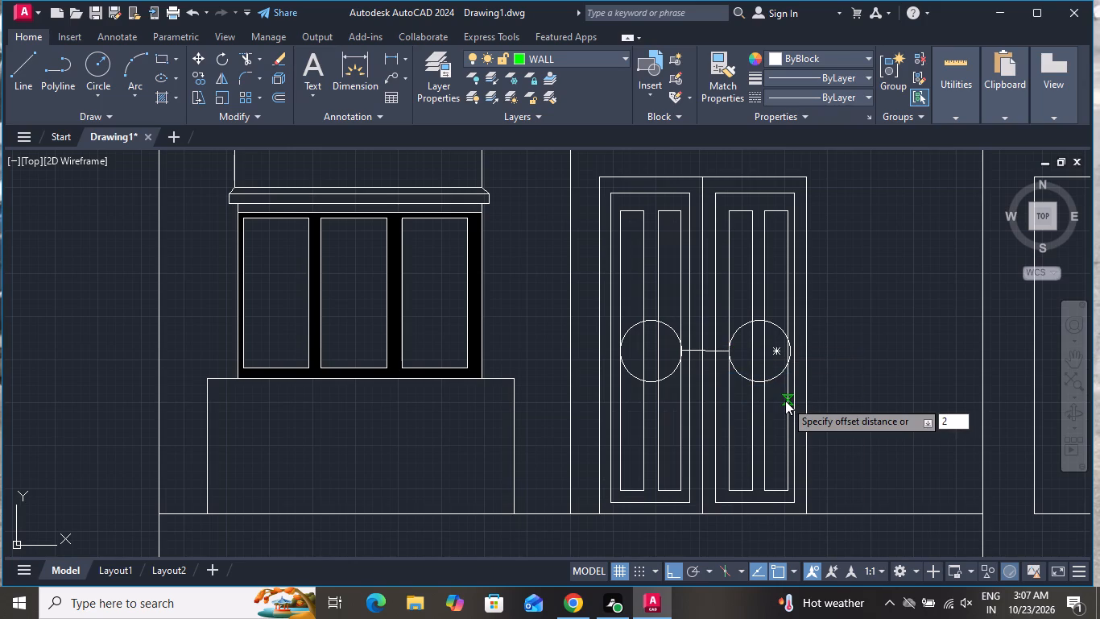
pyautogui.press('BackSpace')
pyautogui.press('1')
pyautogui.hotkey('shift', '"')
pyautogui.press('Return')
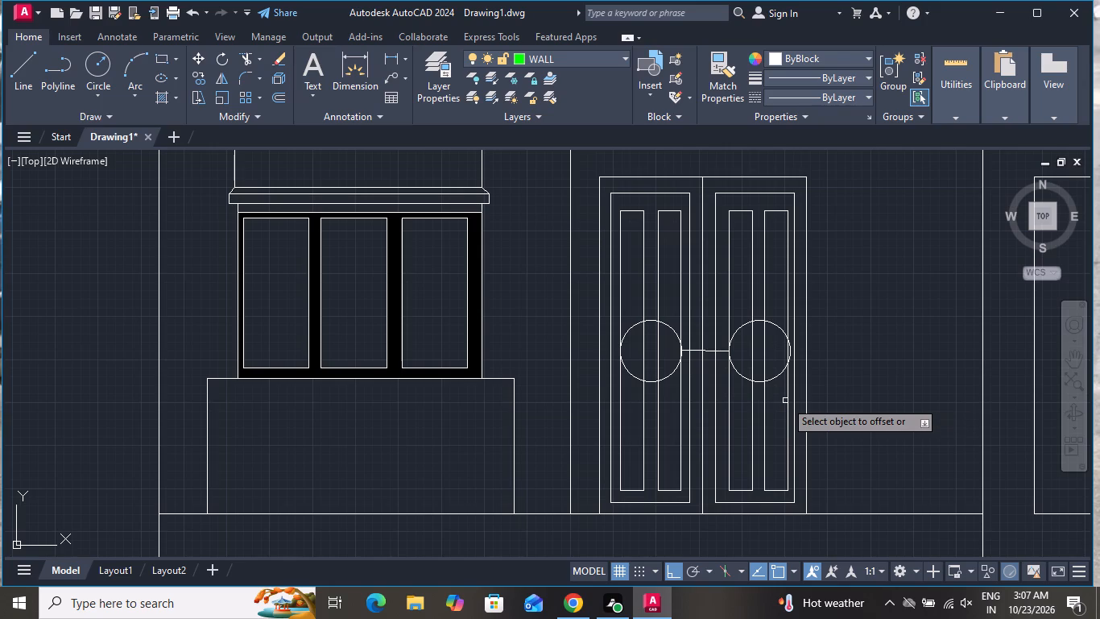
pyautogui.click(722, 348)
pyautogui.click(725, 351)
pyautogui.click(725, 378)
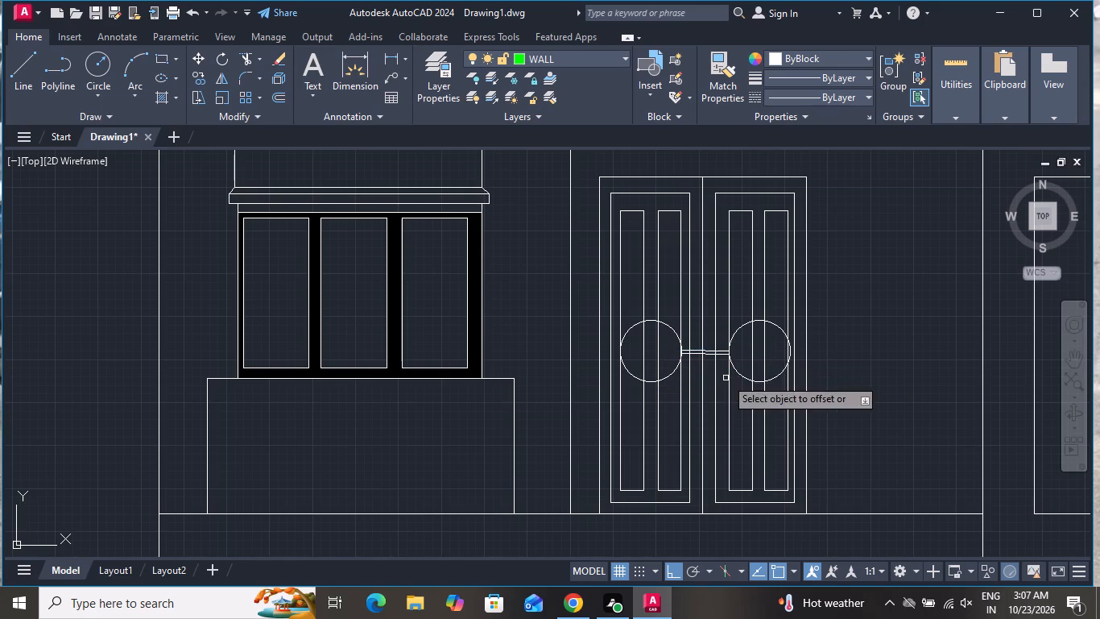
pyautogui.scroll(3, 712, 353)
pyautogui.click(710, 340)
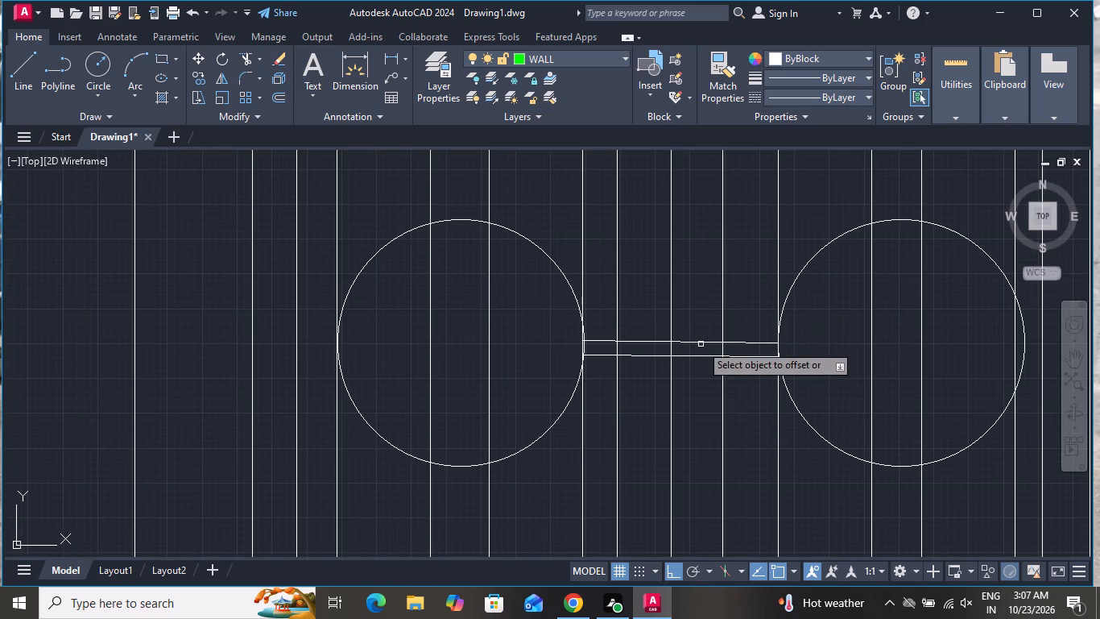
pyautogui.click(699, 342)
pyautogui.click(700, 309)
pyautogui.rightClick(701, 299)
pyautogui.click(724, 328)
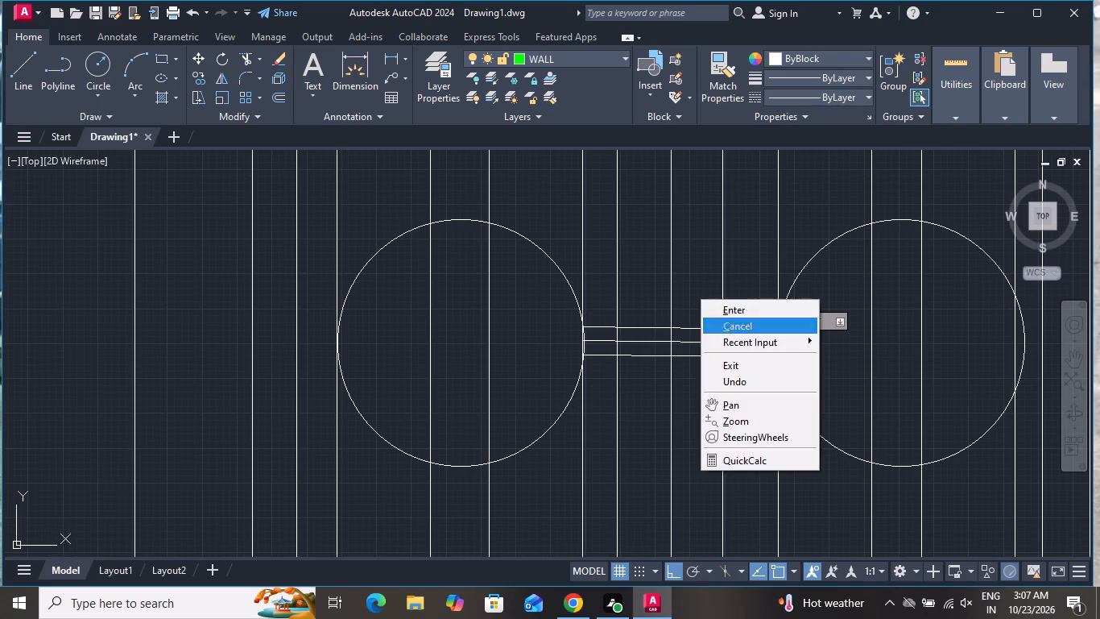
# Erase the original middle line between the two offset lines joining the circles.
pyautogui.click(704, 346)
pyautogui.click(701, 342)
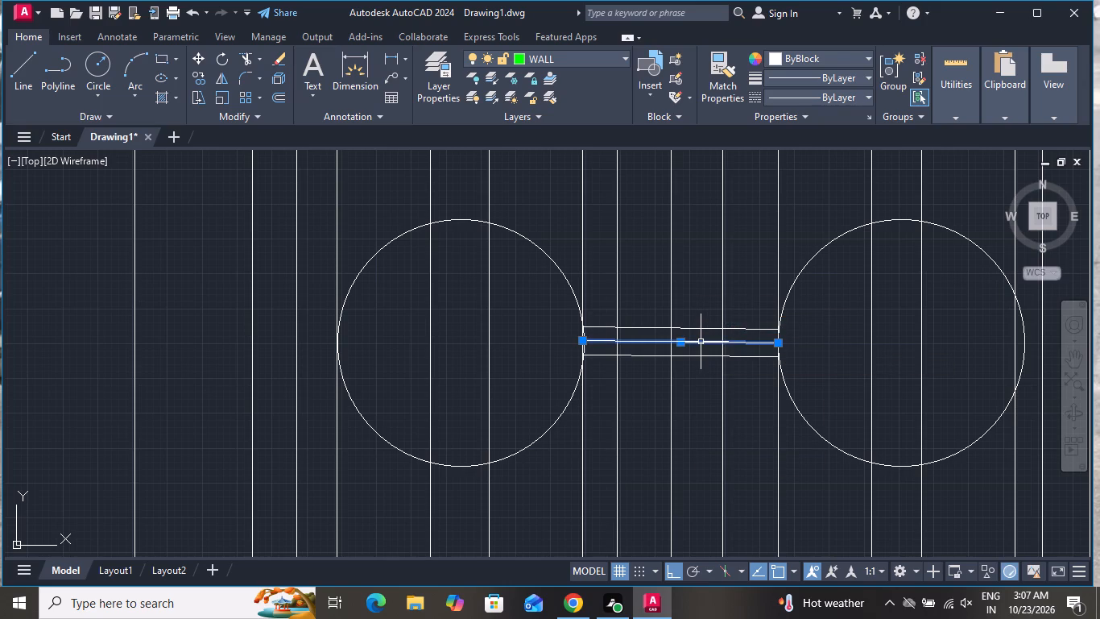
pyautogui.press('Delete')
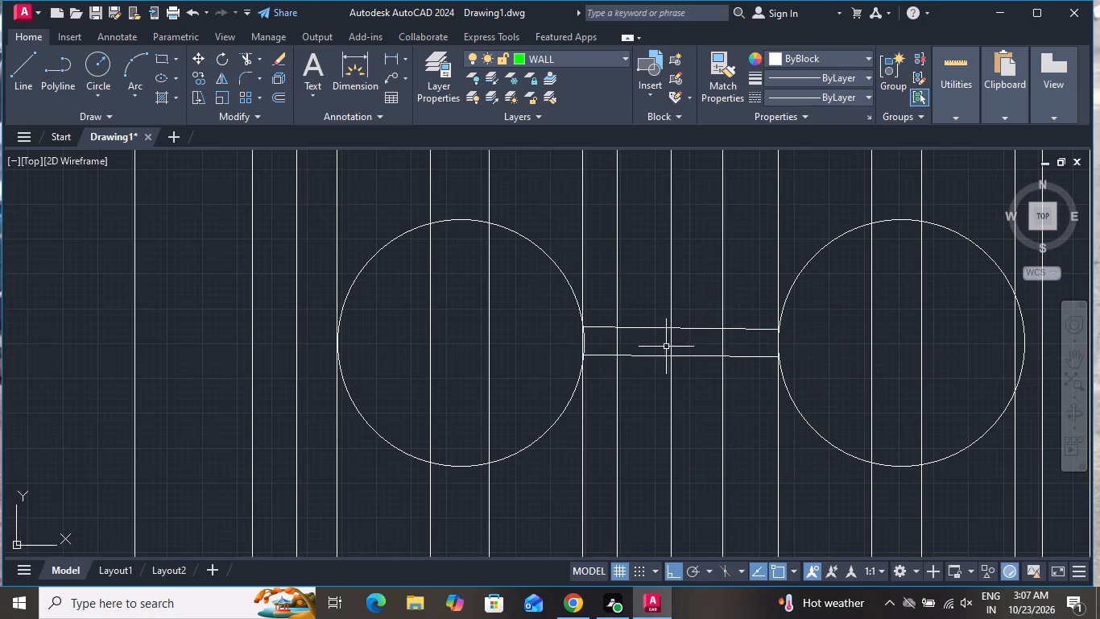
# Trim away the narrow panel lines that run inside the two door circles, including the right panel's outer edge.
pyautogui.scroll(-3, 662, 358)
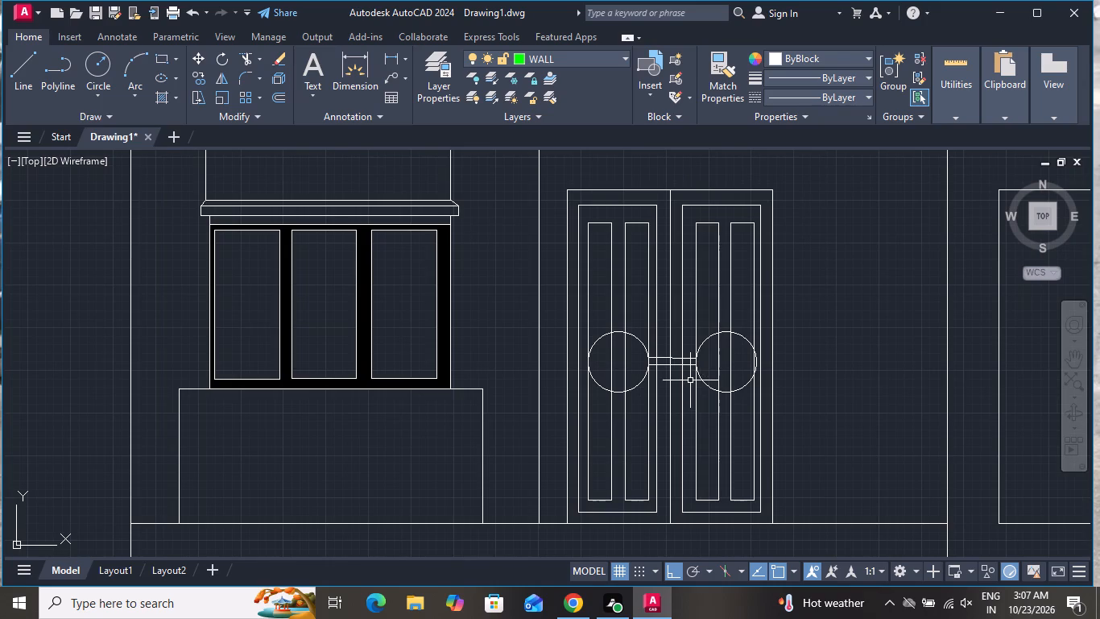
pyautogui.click(253, 49)
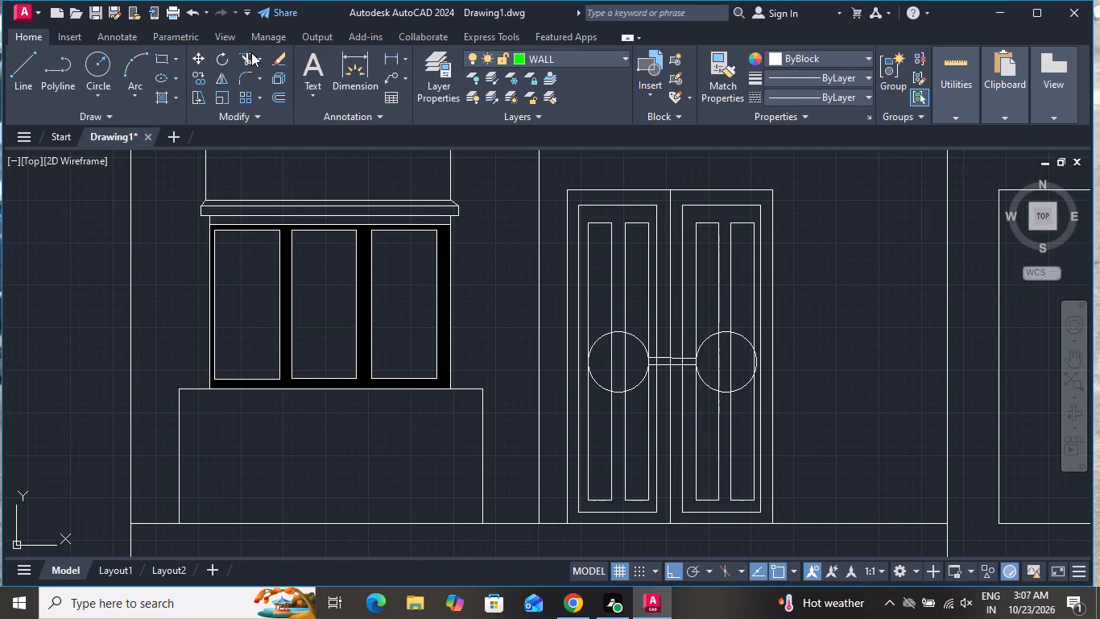
pyautogui.click(246, 60)
pyautogui.scroll(1, 641, 413)
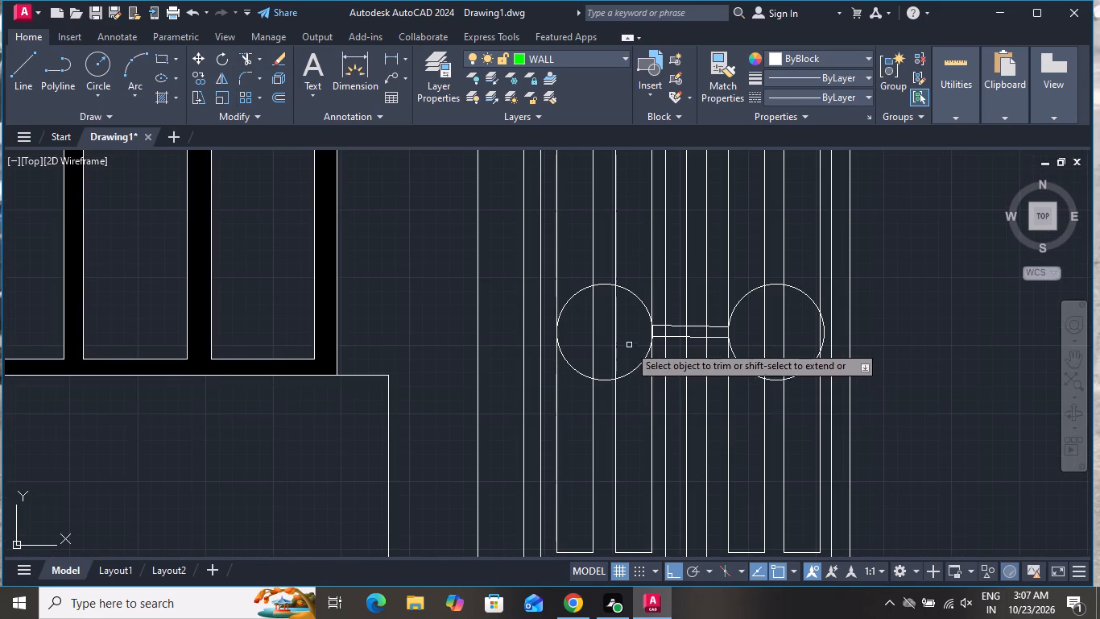
pyautogui.click(623, 322)
pyautogui.click(586, 330)
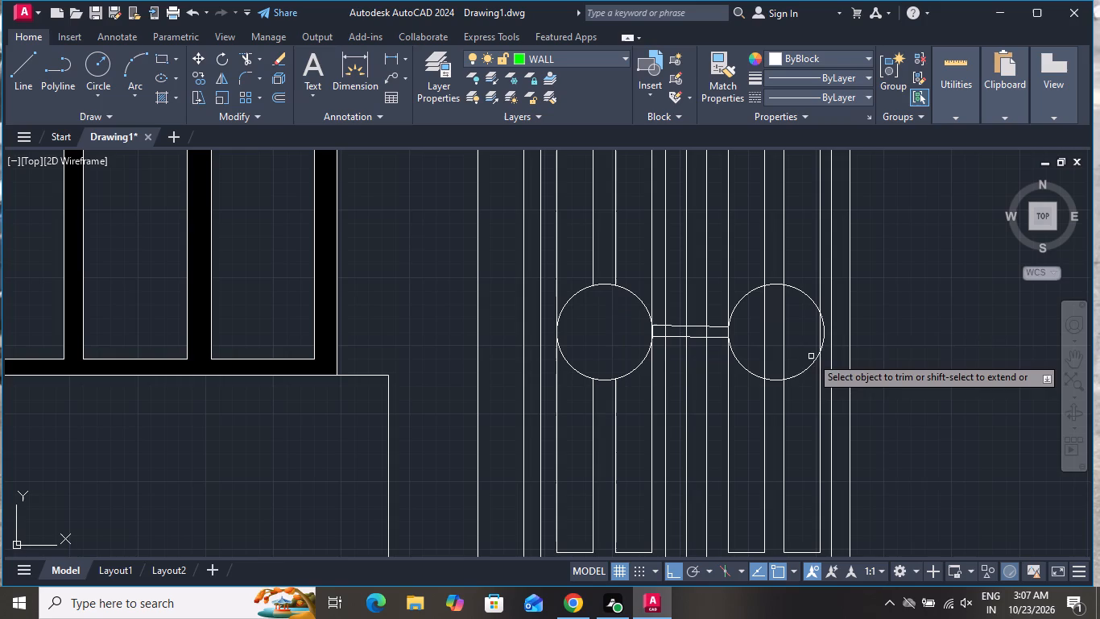
pyautogui.click(796, 319)
pyautogui.click(746, 330)
pyautogui.scroll(-2, 800, 383)
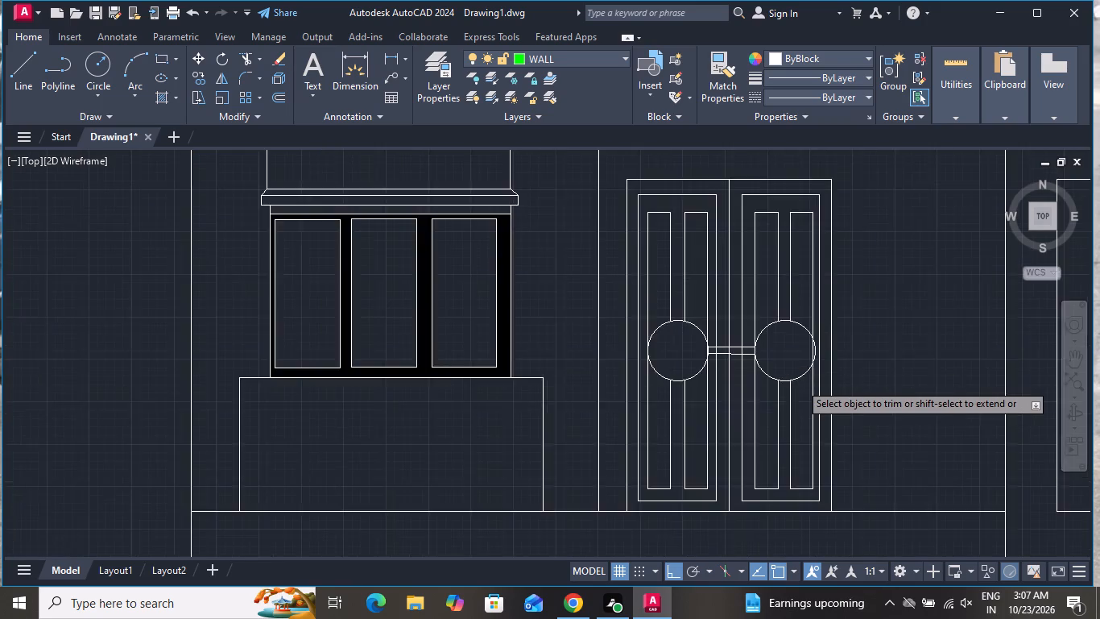
pyautogui.scroll(2, 804, 367)
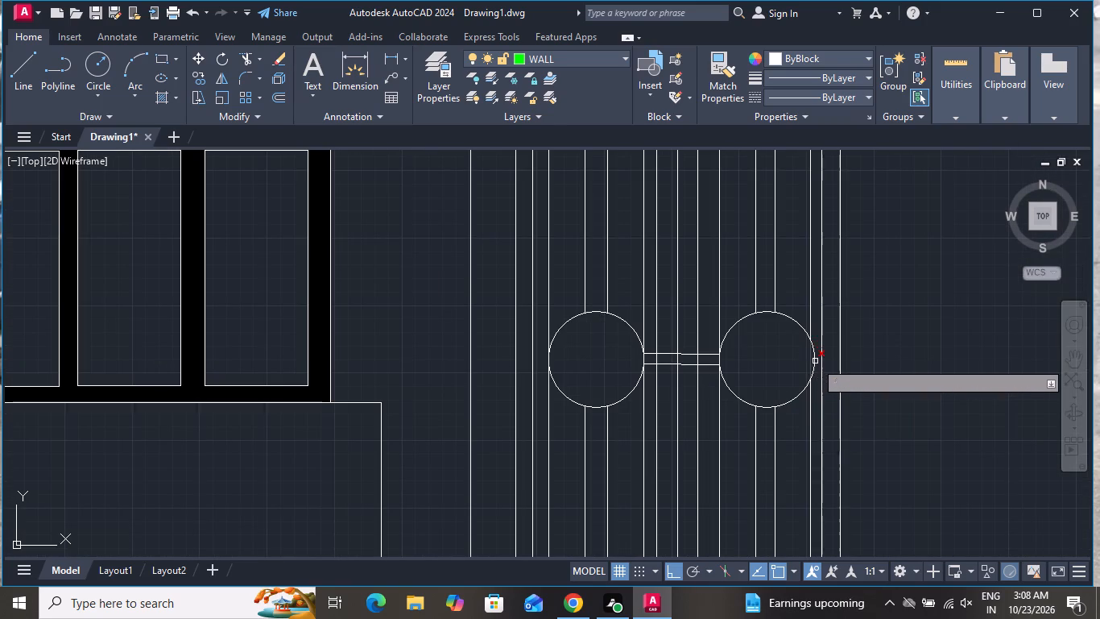
pyautogui.click(808, 360)
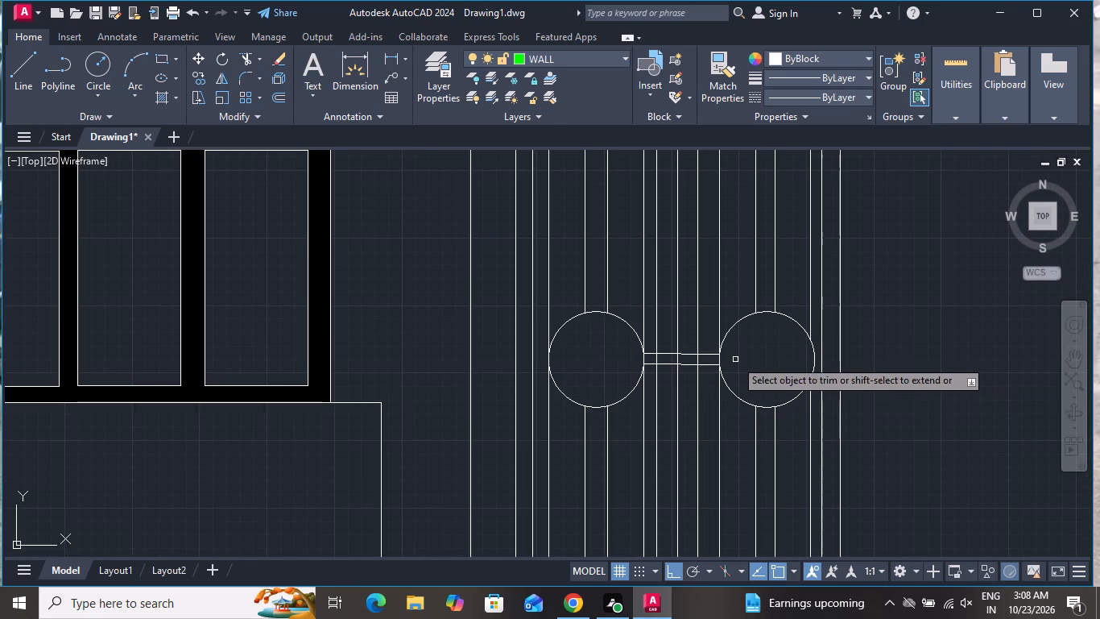
pyautogui.rightClick(734, 357)
pyautogui.click(788, 388)
pyautogui.scroll(-1, 784, 364)
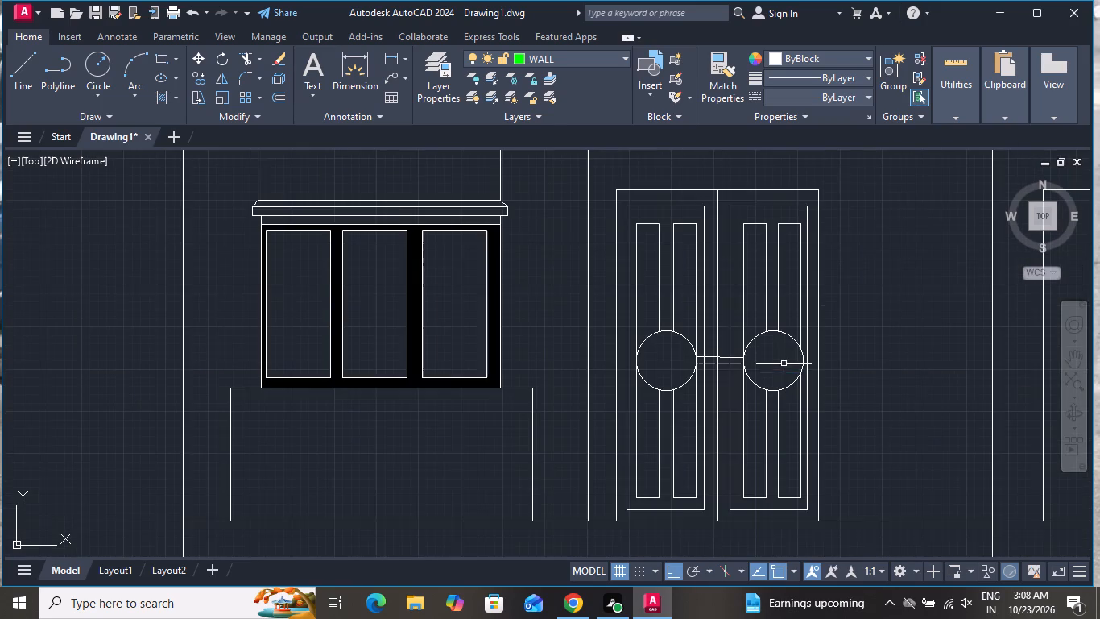
# Hatch the inside of both door circles with the ANSI32 pattern in the ByBlock colour.
pyautogui.click(158, 99)
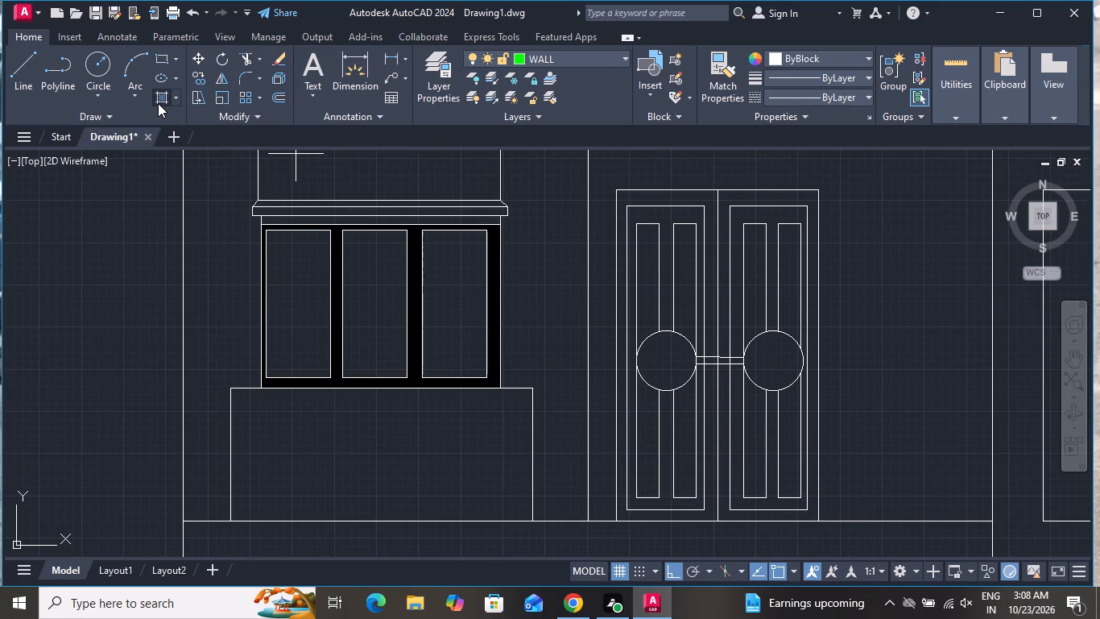
pyautogui.click(325, 74)
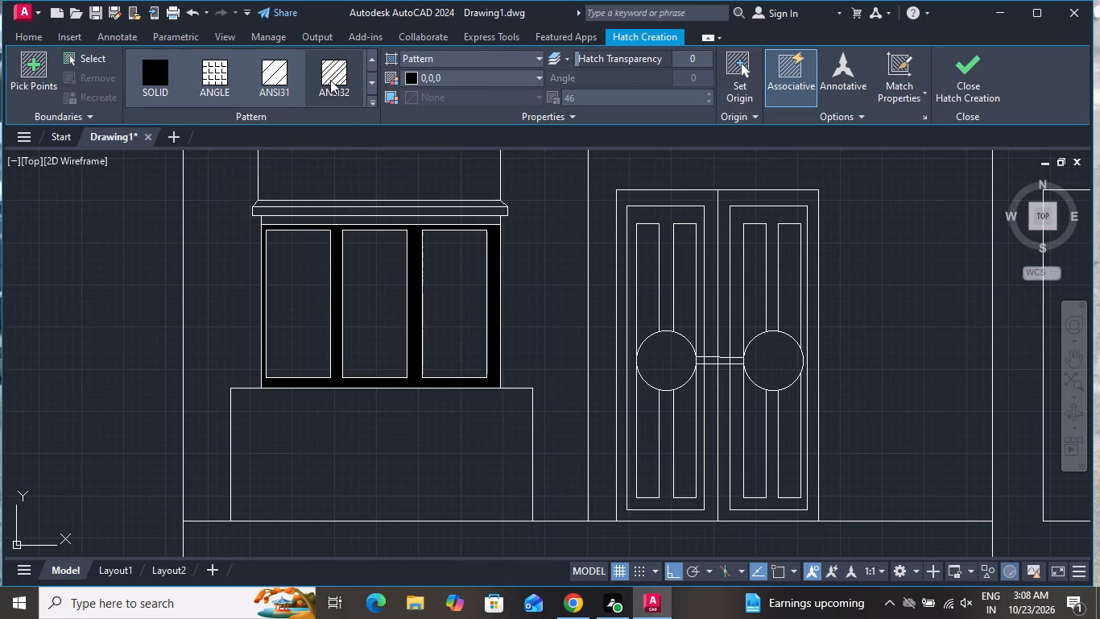
pyautogui.click(649, 355)
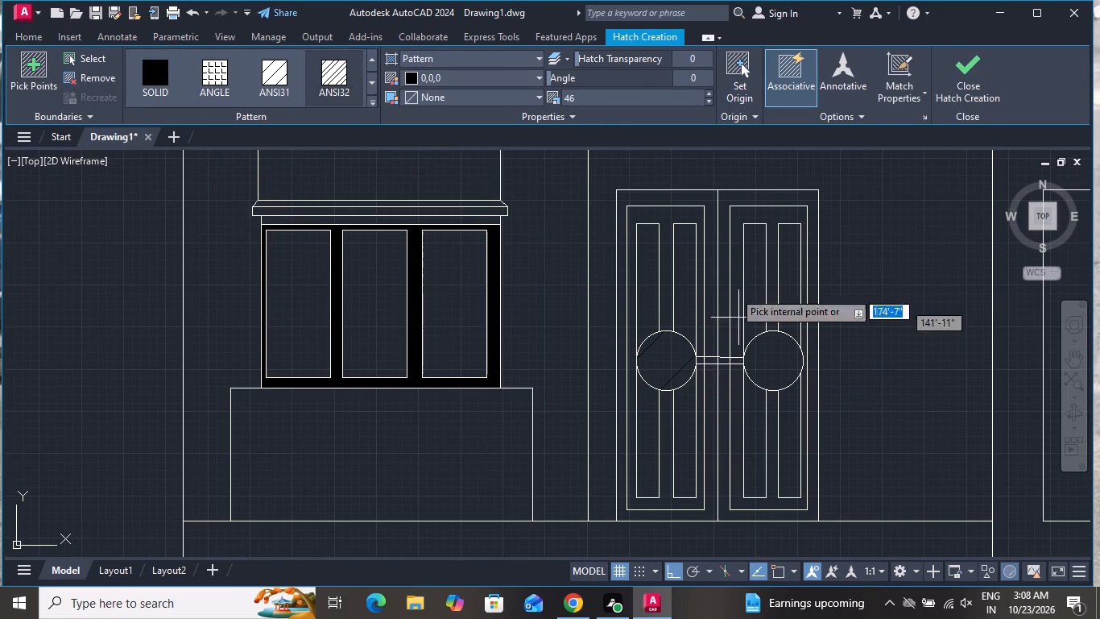
pyautogui.click(446, 77)
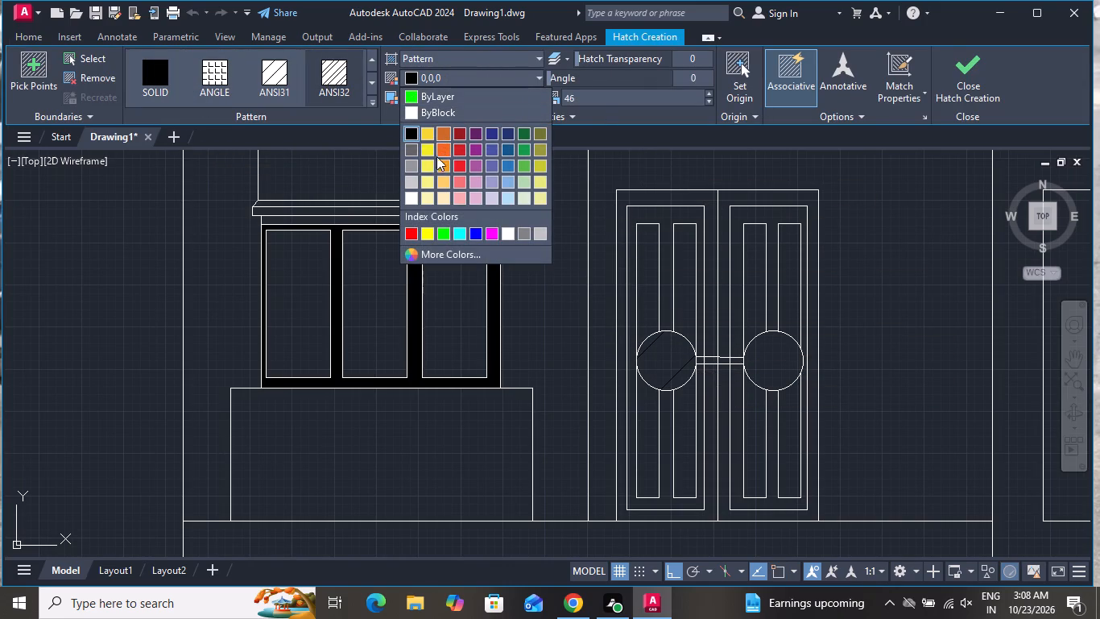
pyautogui.click(411, 110)
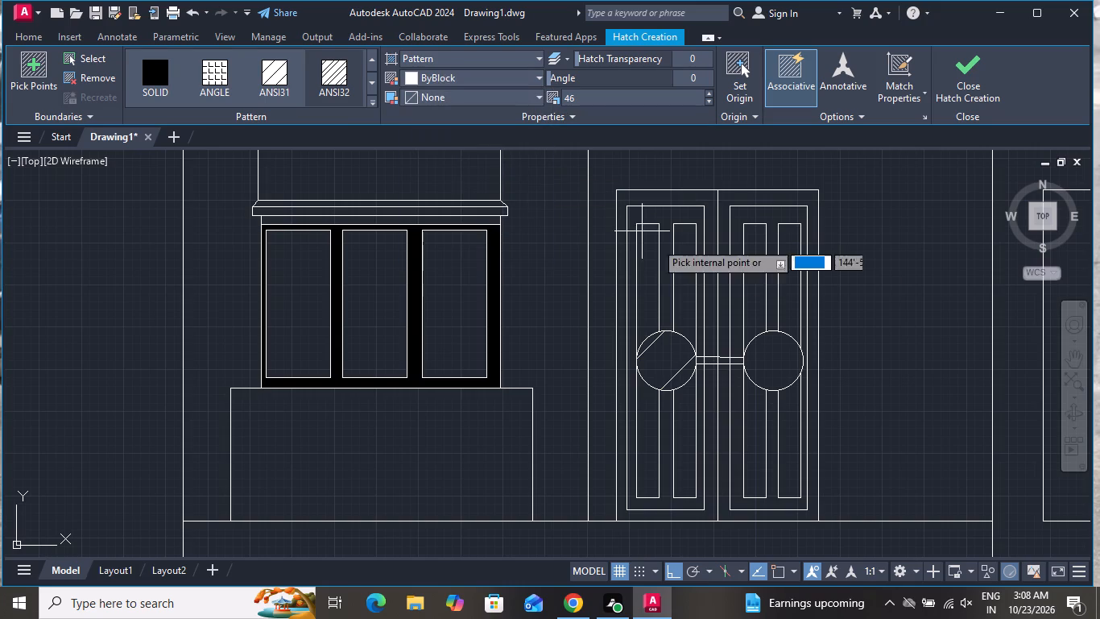
pyautogui.click(769, 355)
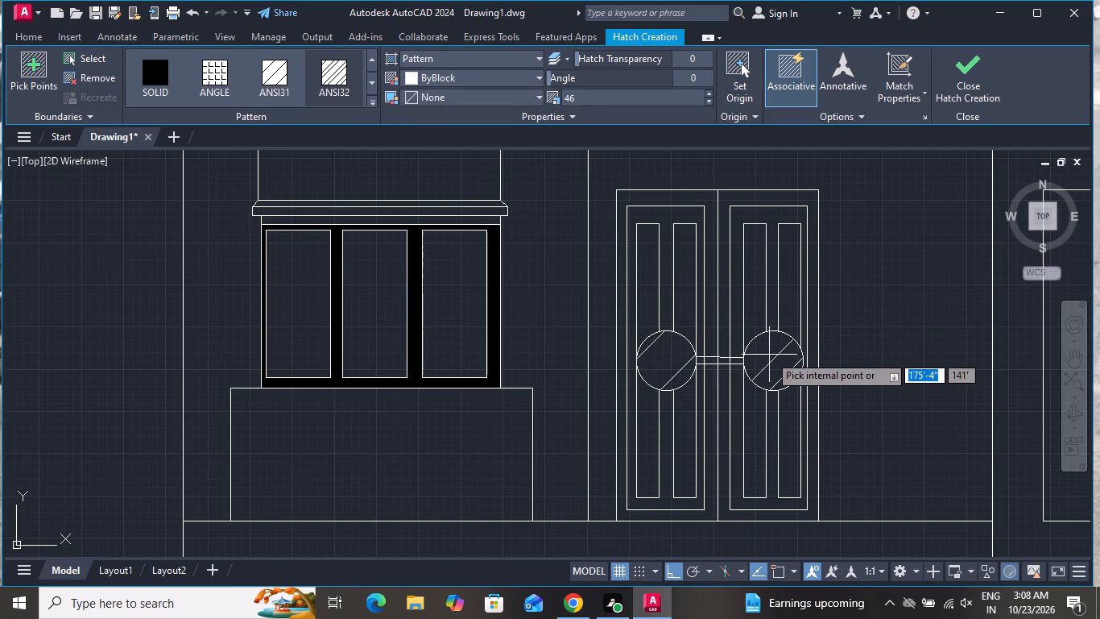
# Set the circle hatch's scale to 8 and its colour to 242,113,114.
pyautogui.click(708, 99)
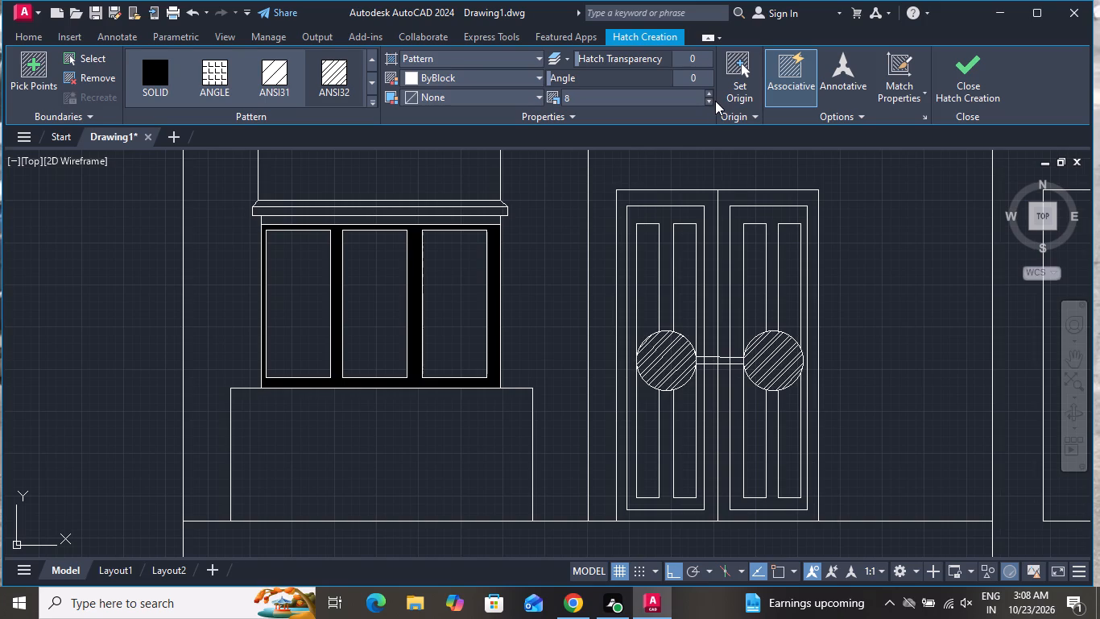
pyautogui.click(508, 80)
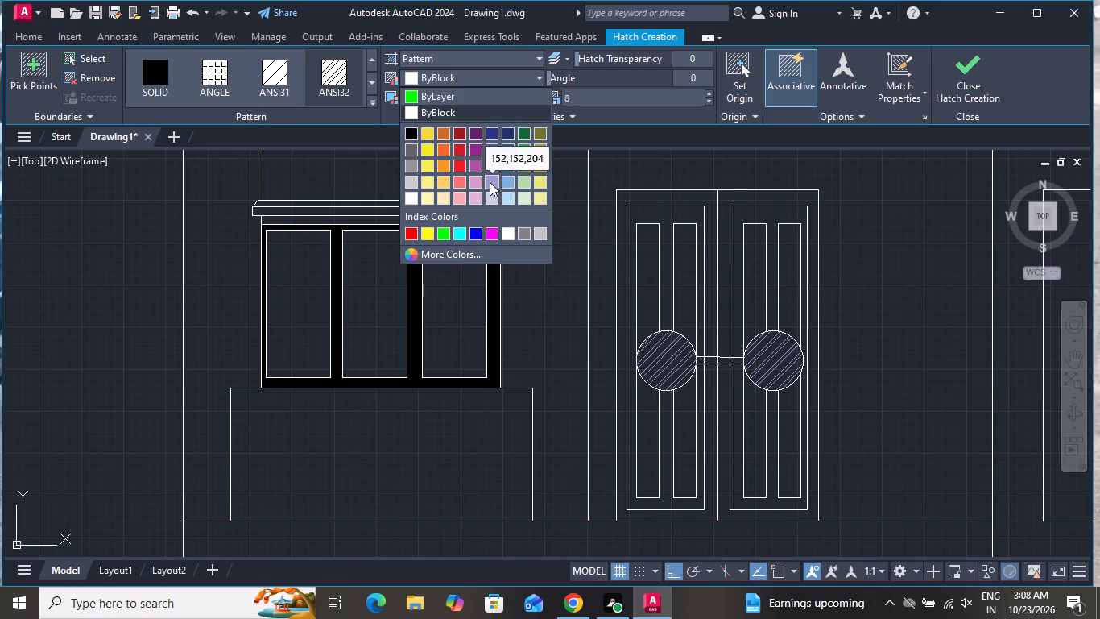
pyautogui.click(465, 184)
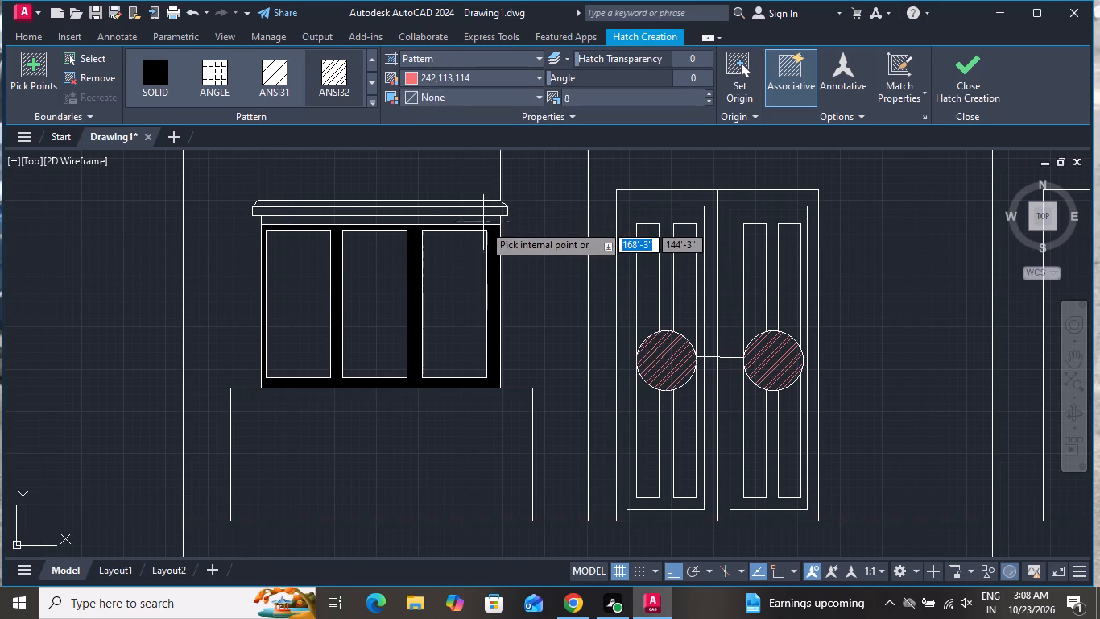
pyautogui.press('Escape')
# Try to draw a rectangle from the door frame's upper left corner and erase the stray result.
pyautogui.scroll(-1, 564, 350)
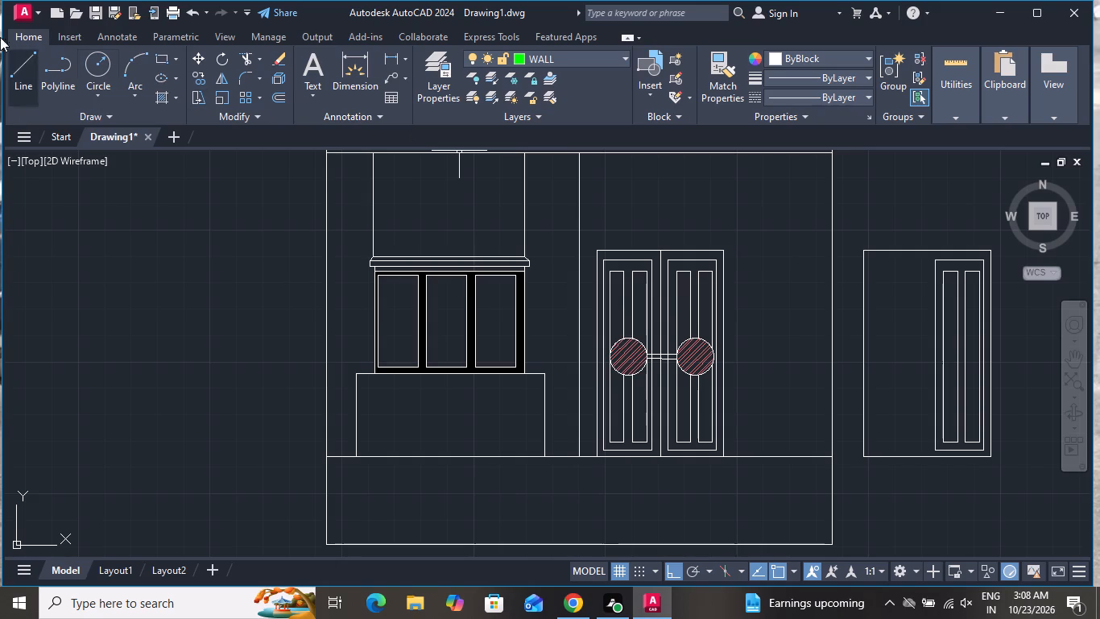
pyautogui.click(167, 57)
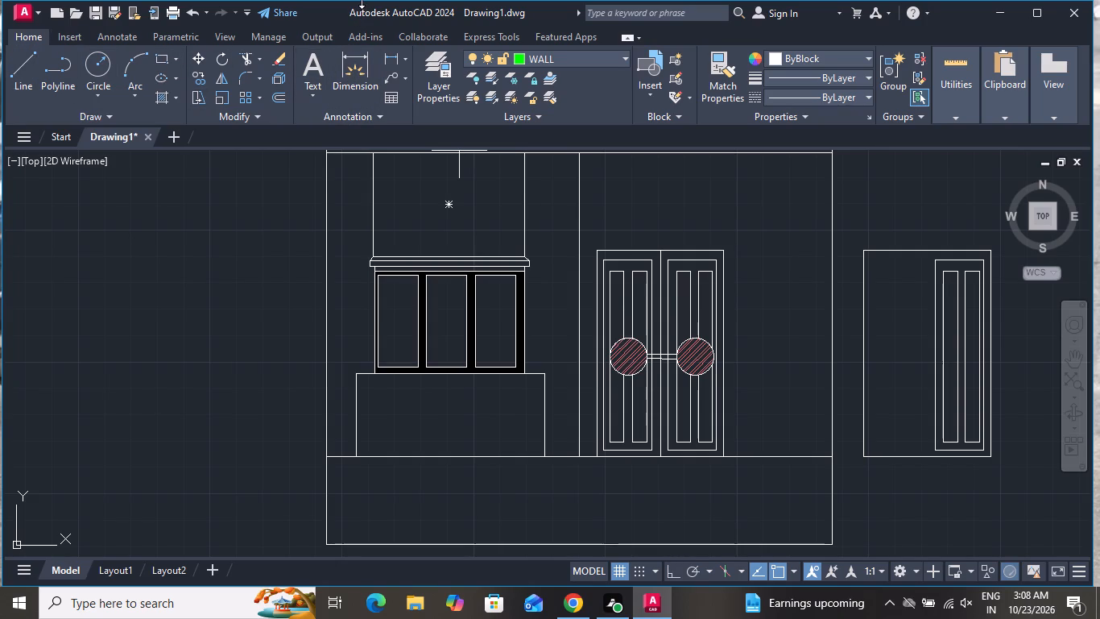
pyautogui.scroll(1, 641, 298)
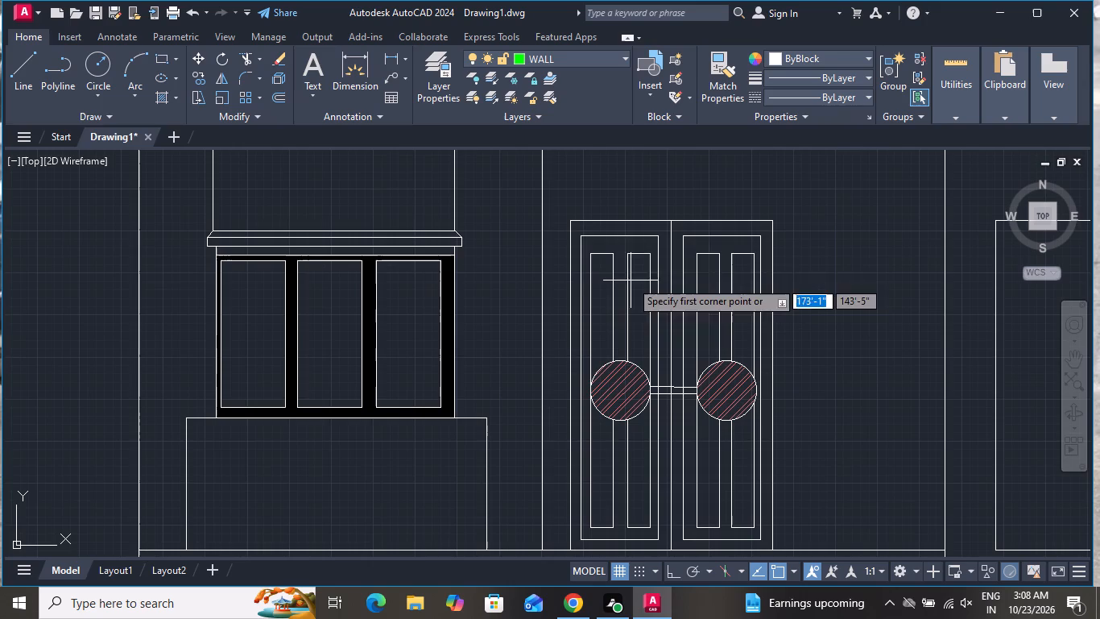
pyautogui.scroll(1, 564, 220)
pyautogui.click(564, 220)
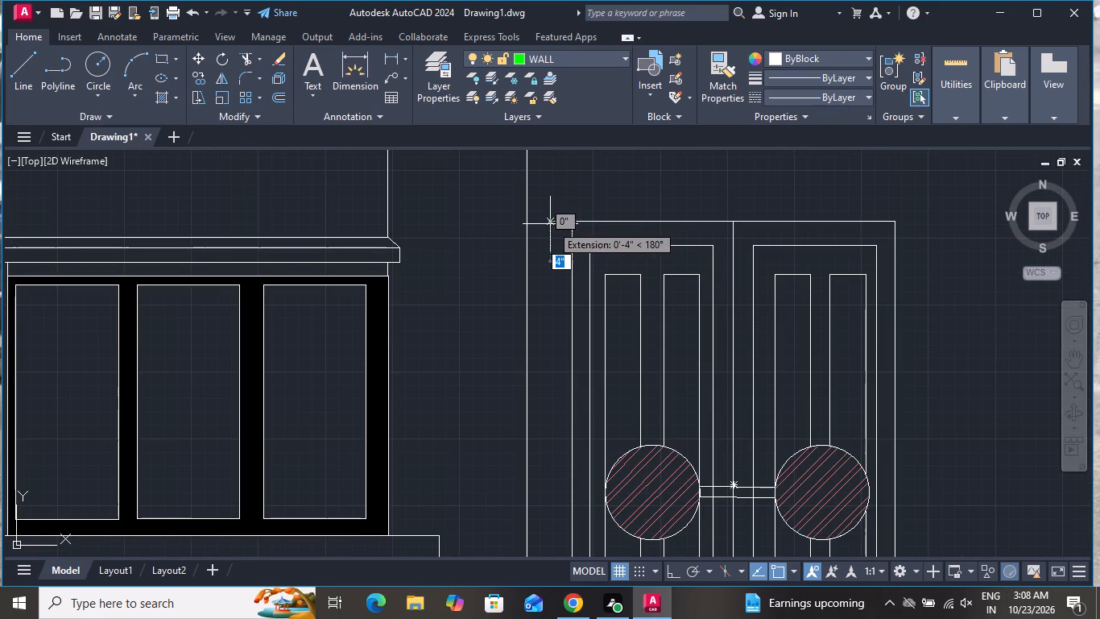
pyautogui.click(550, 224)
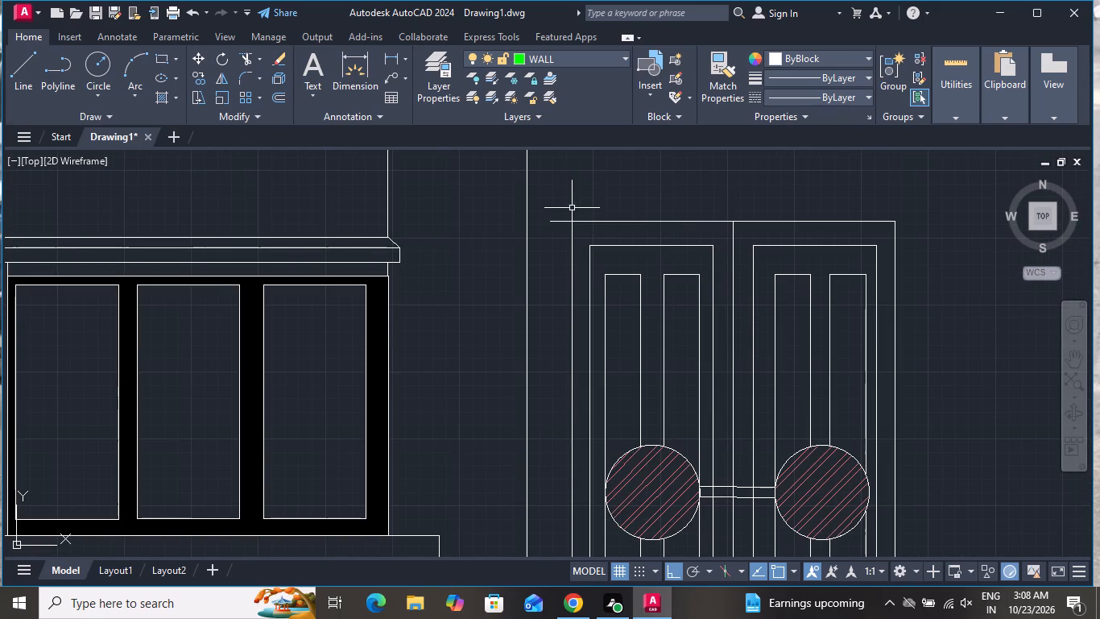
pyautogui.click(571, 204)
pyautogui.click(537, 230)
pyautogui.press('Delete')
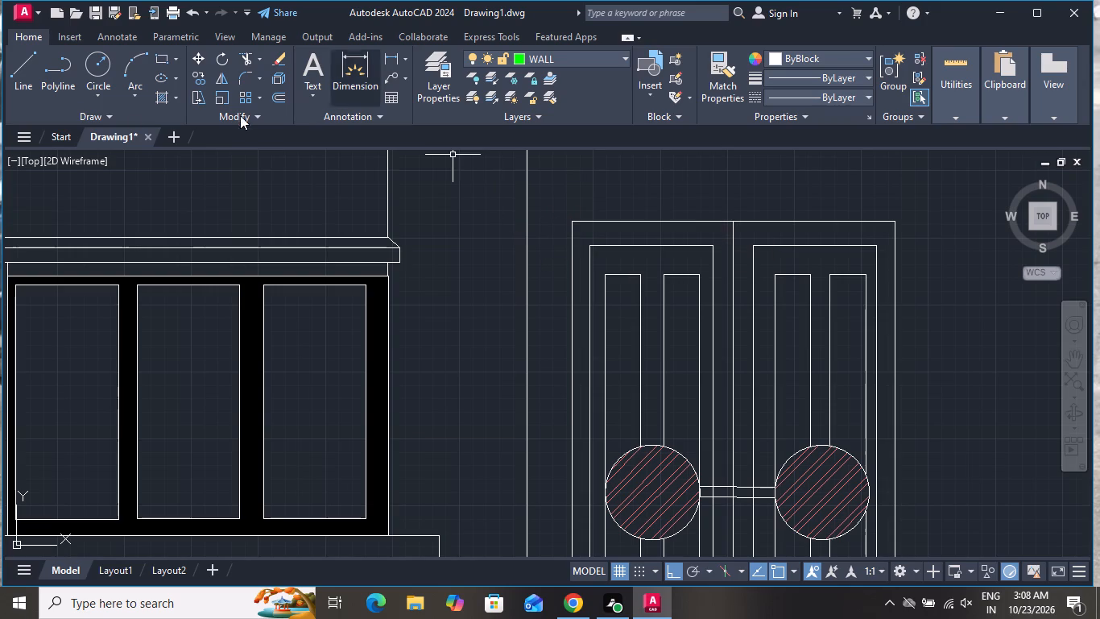
# Draw a rectangle about 5'-7" wide and 3" high on top of the door frame, starting about 4" beyond its upper left corner.
pyautogui.click(165, 60)
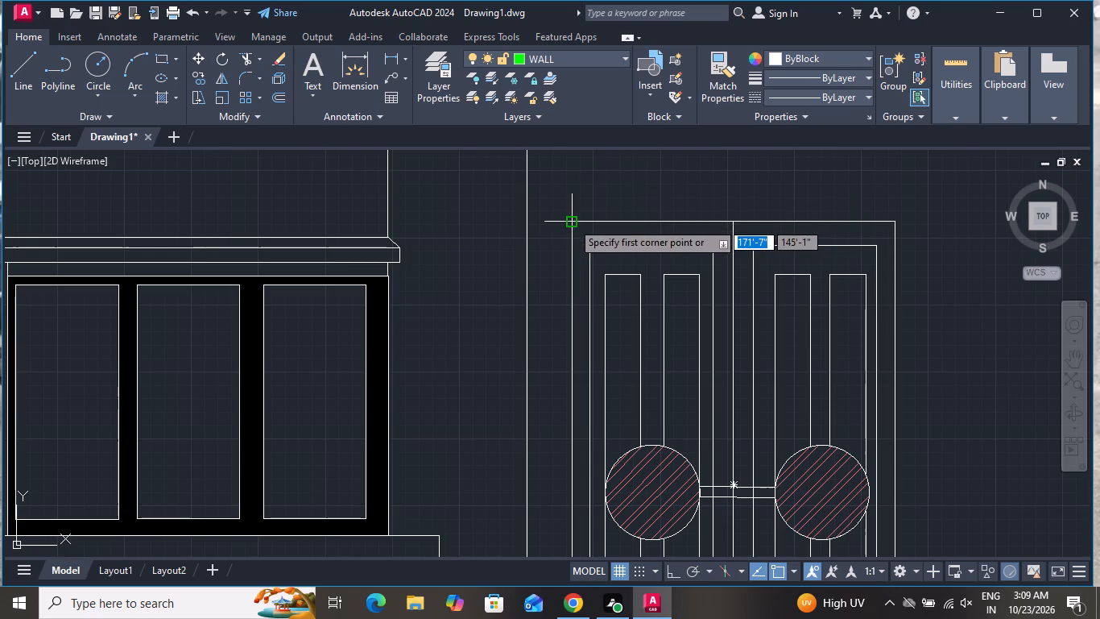
pyautogui.click(550, 220)
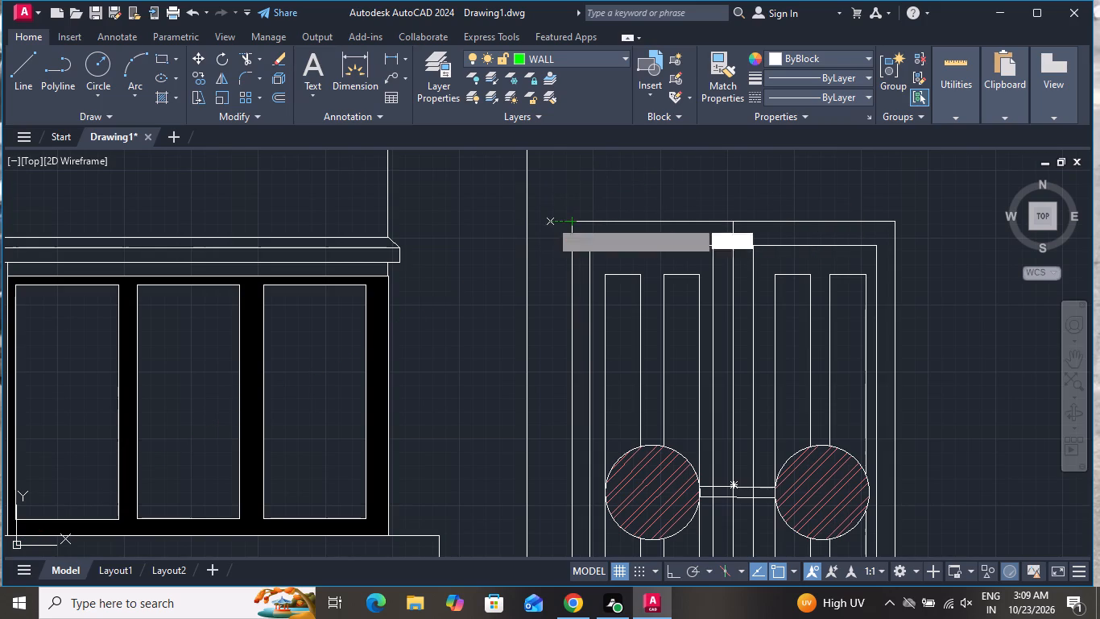
pyautogui.click(912, 206)
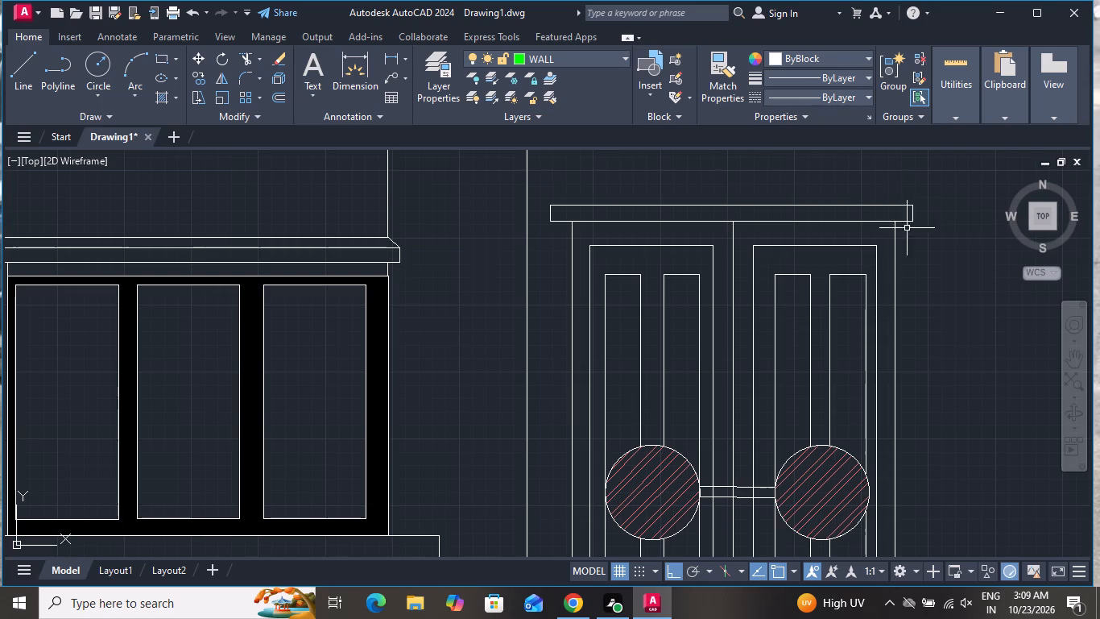
# Draw a line about 9" long at 30° up from the head rectangle's top left corner, continued horizontally about 5'-3" to the right.
pyautogui.click(22, 68)
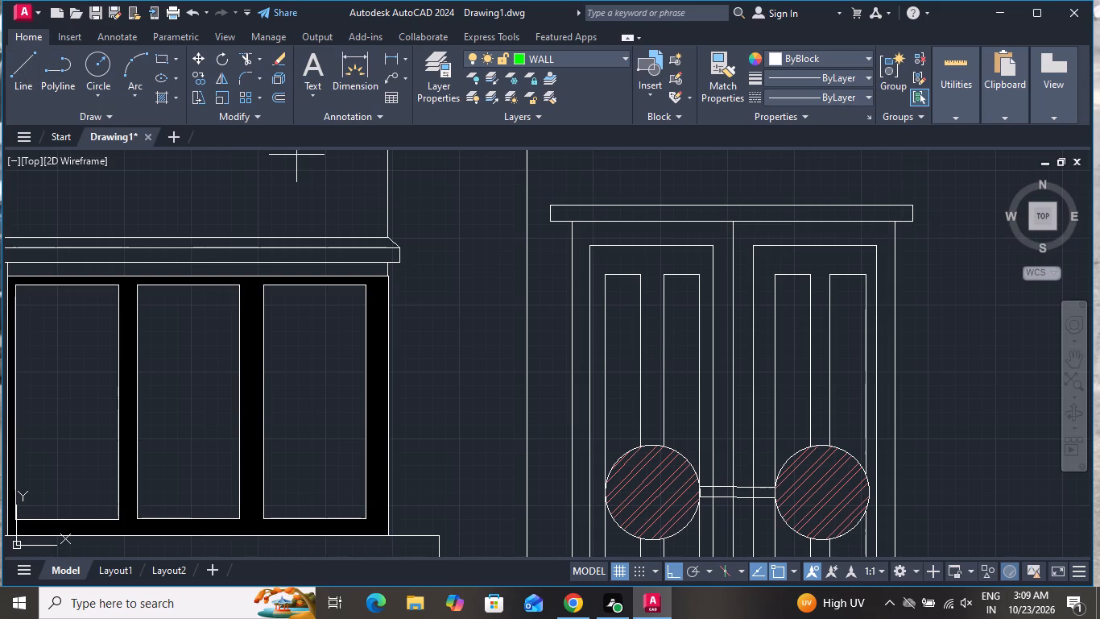
pyautogui.scroll(-2, 559, 339)
pyautogui.scroll(2, 589, 297)
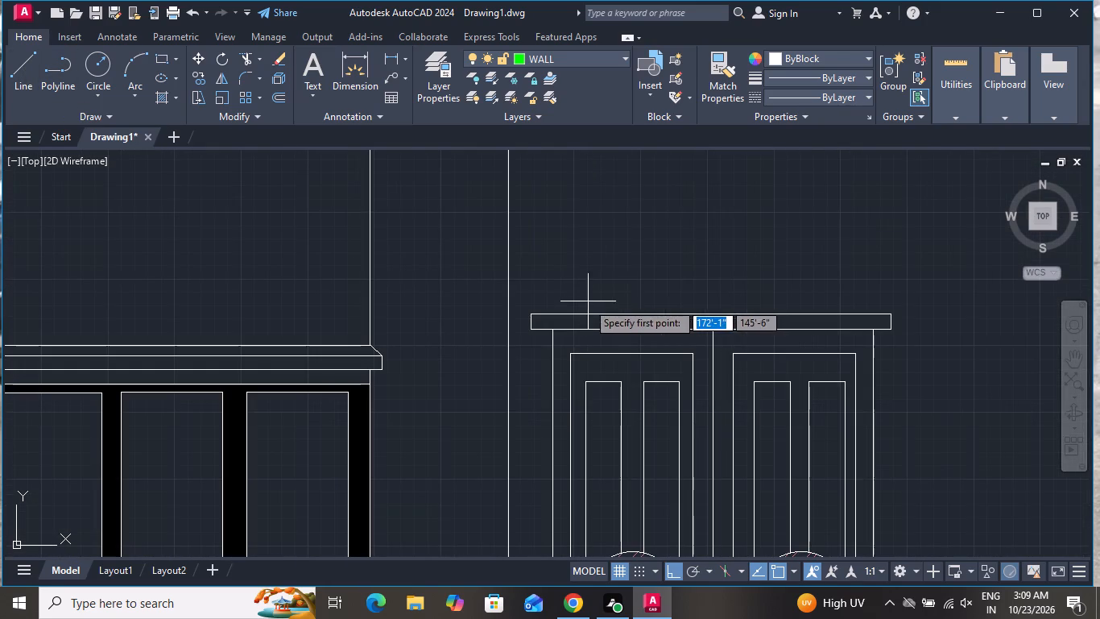
pyautogui.click(532, 311)
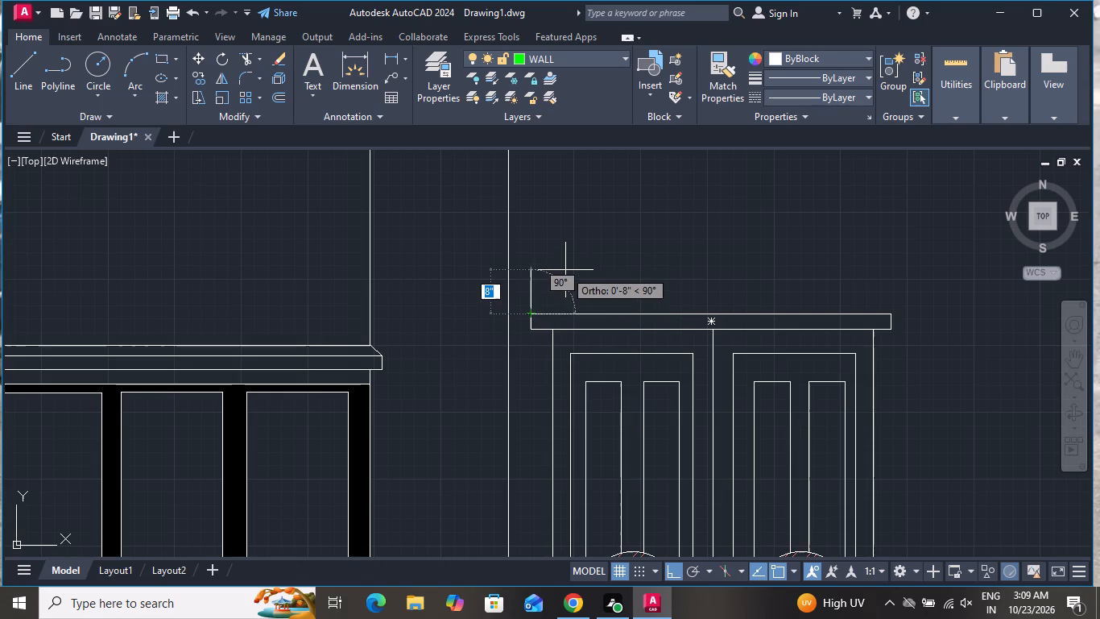
pyautogui.click(669, 565)
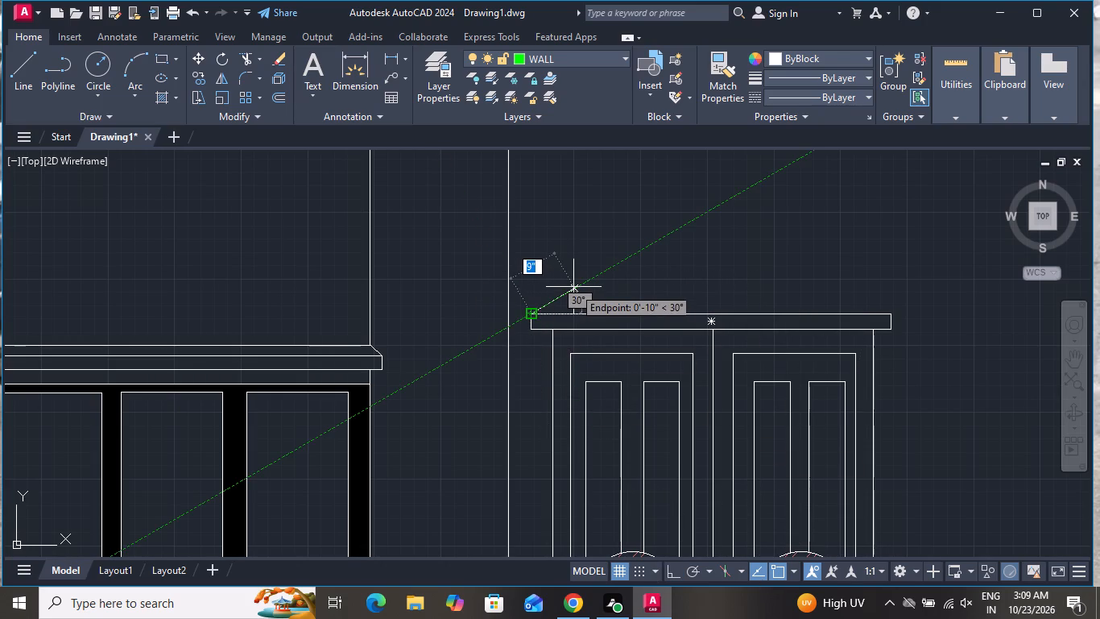
pyautogui.click(573, 287)
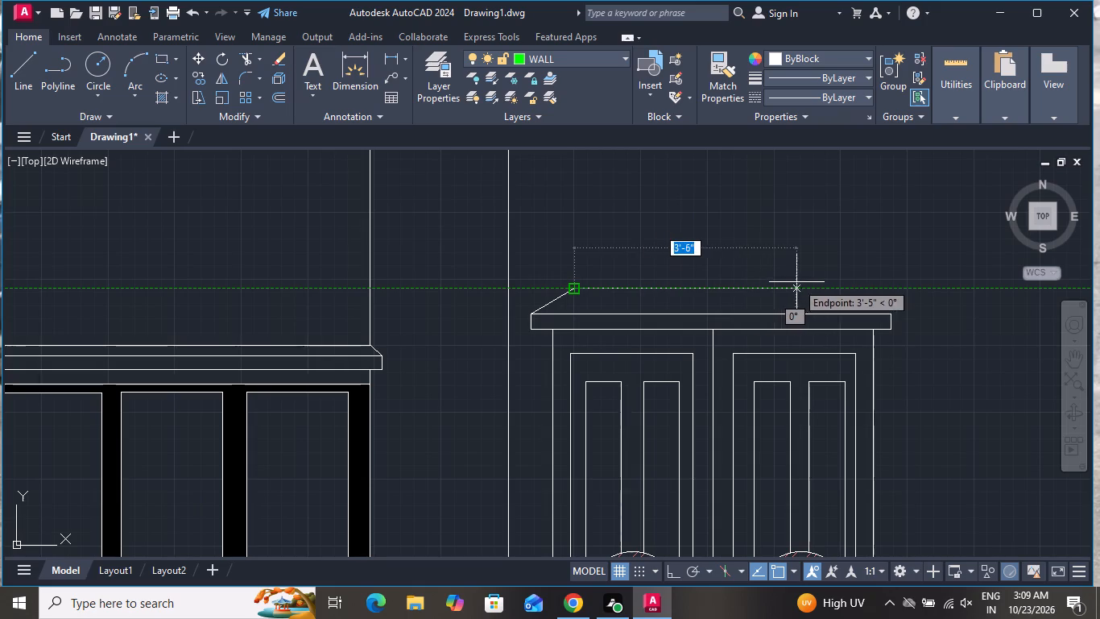
pyautogui.click(911, 285)
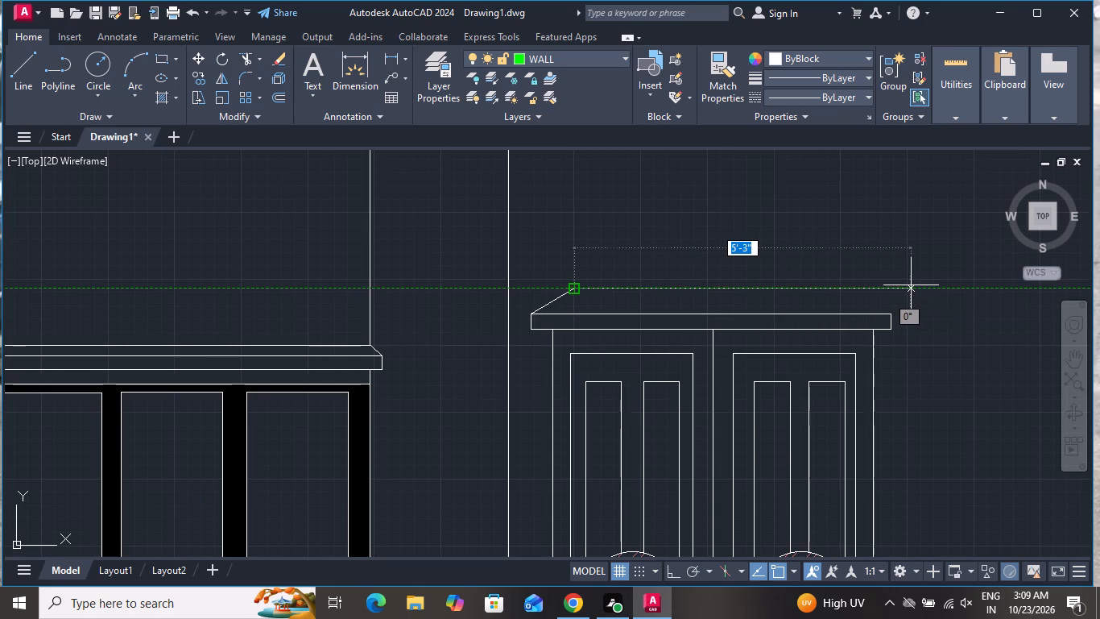
pyautogui.rightClick(911, 285)
pyautogui.click(920, 304)
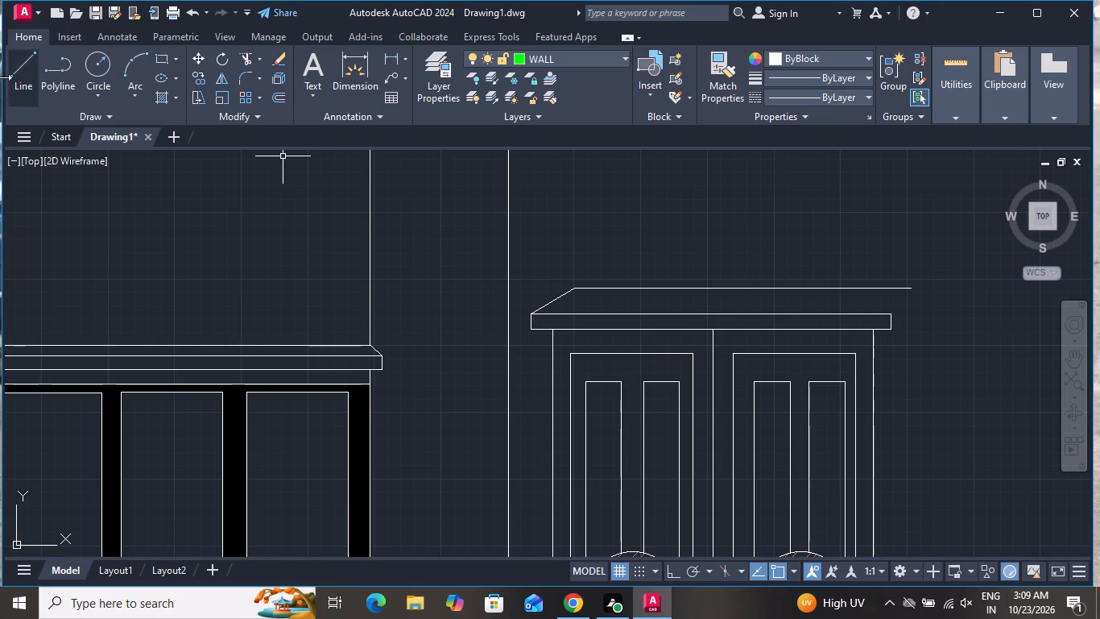
# Draw a sloping line about 7" long from the head rectangle's top right corner up to the horizontal line above it.
pyautogui.click(16, 75)
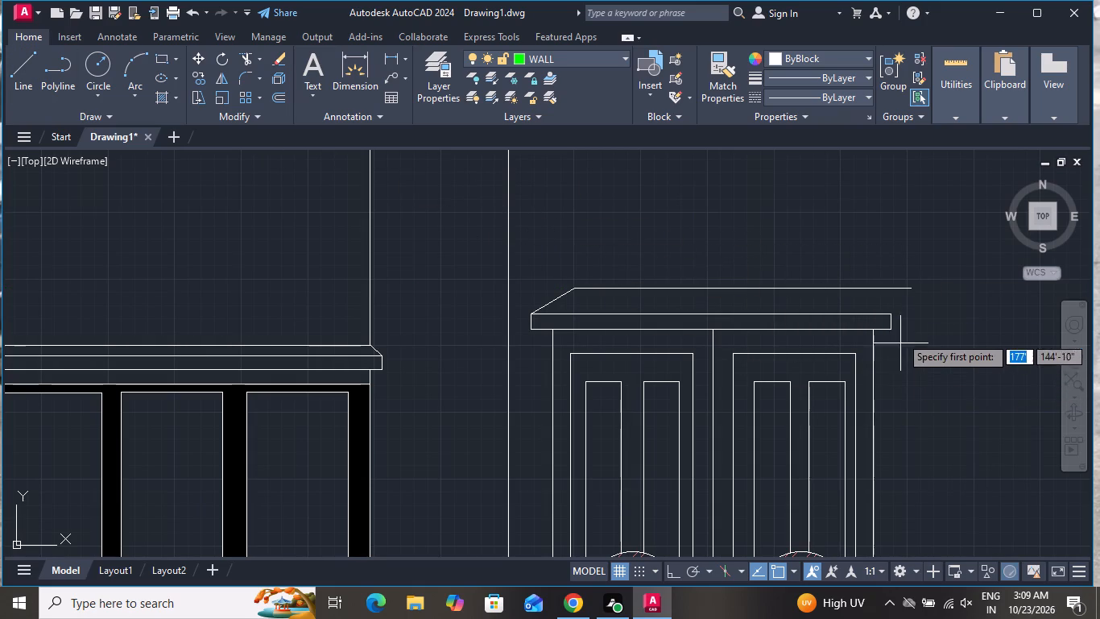
pyautogui.scroll(2, 899, 315)
pyautogui.click(875, 305)
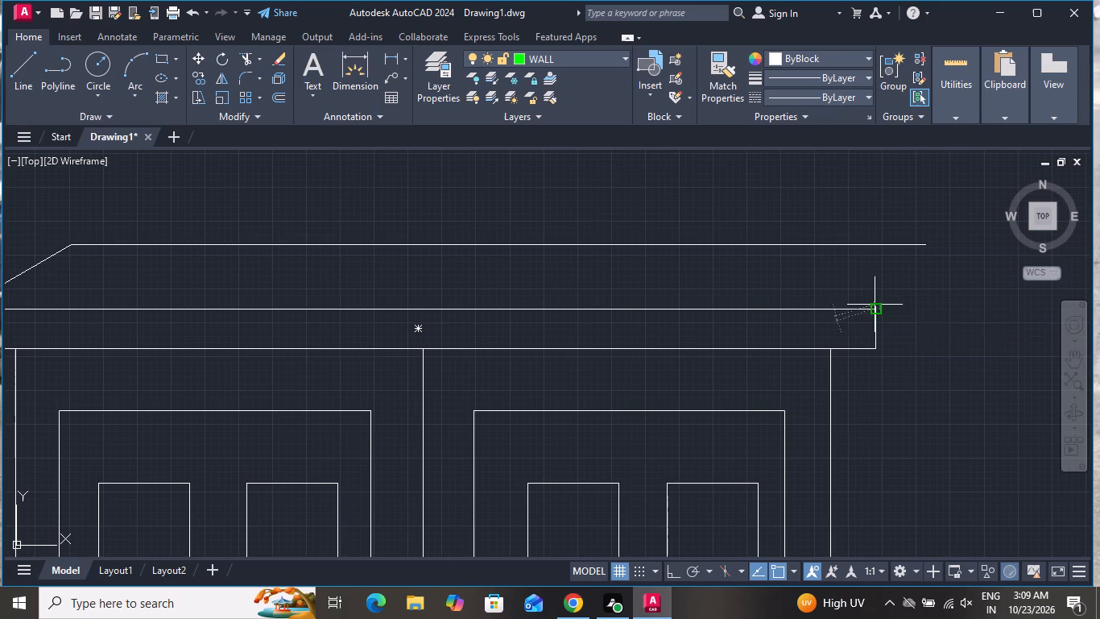
pyautogui.click(808, 244)
pyautogui.rightClick(808, 244)
pyautogui.click(833, 265)
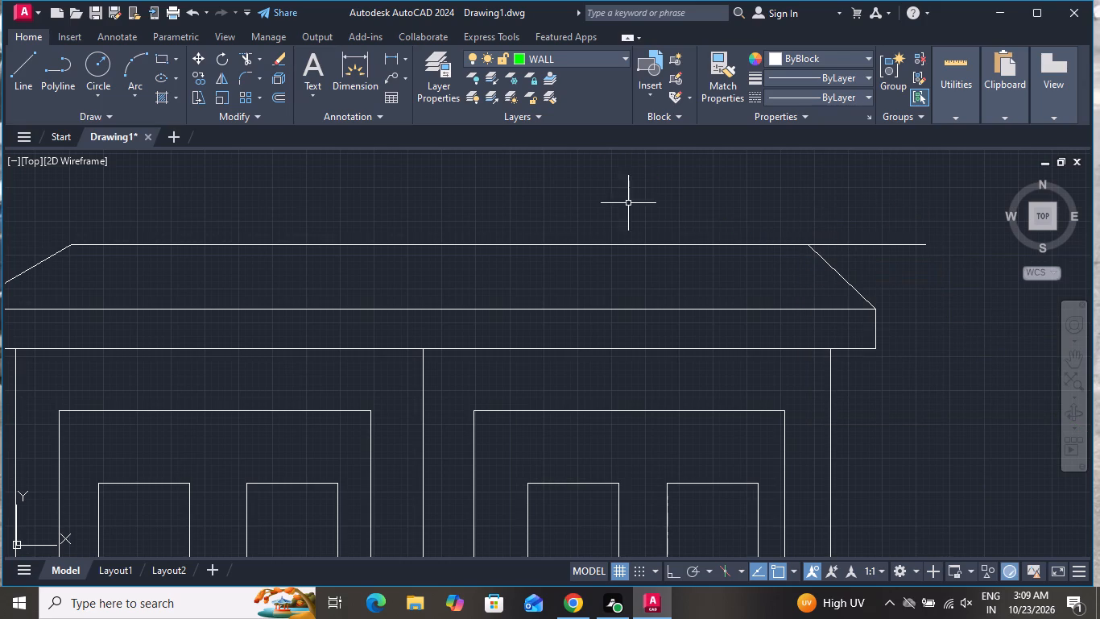
# Trim the part of the head's top line that extends past the new sloping line.
pyautogui.click(246, 53)
pyautogui.click(862, 263)
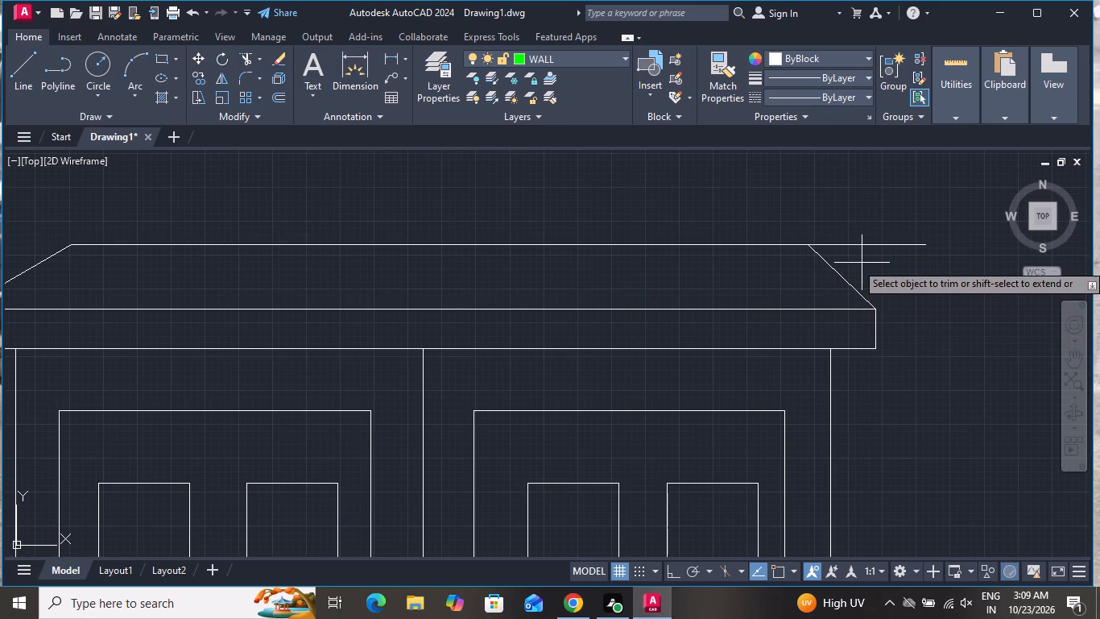
pyautogui.click(860, 238)
pyautogui.rightClick(870, 243)
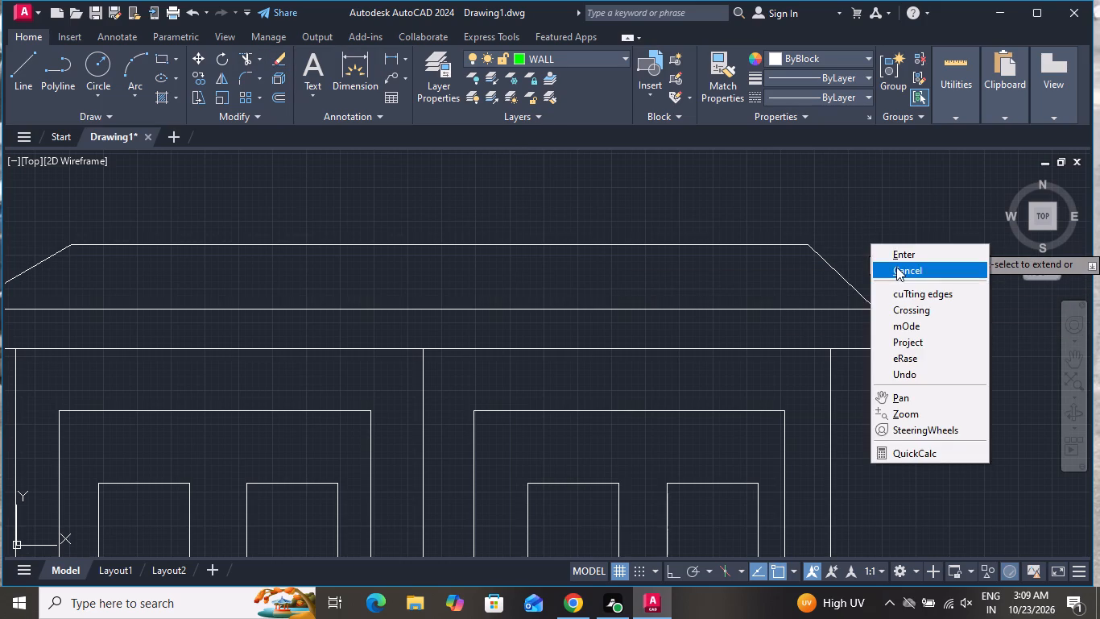
pyautogui.click(896, 267)
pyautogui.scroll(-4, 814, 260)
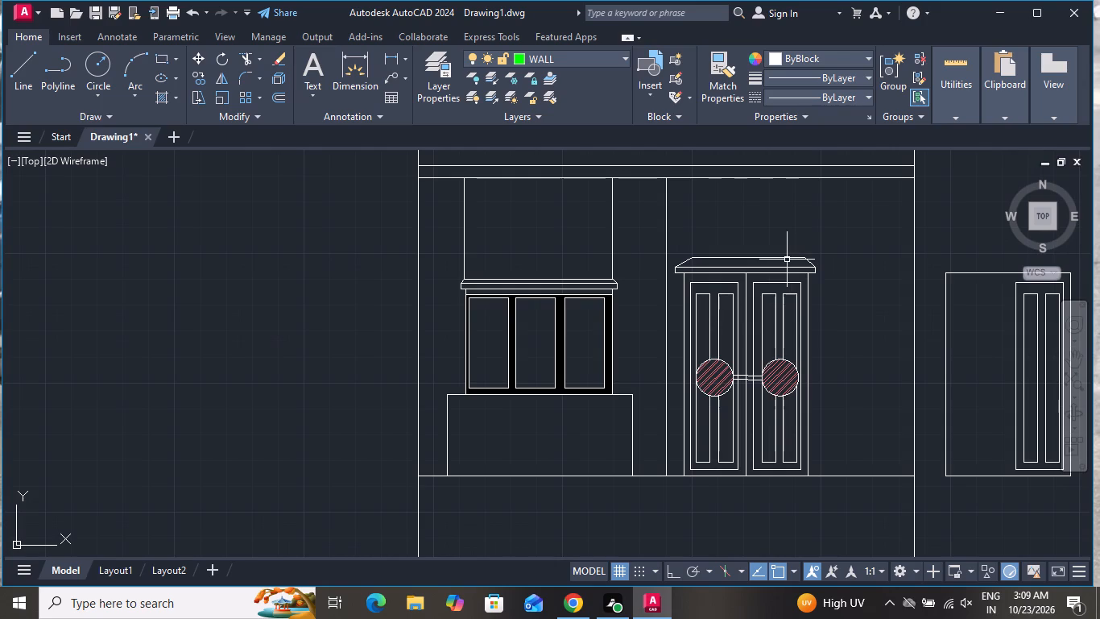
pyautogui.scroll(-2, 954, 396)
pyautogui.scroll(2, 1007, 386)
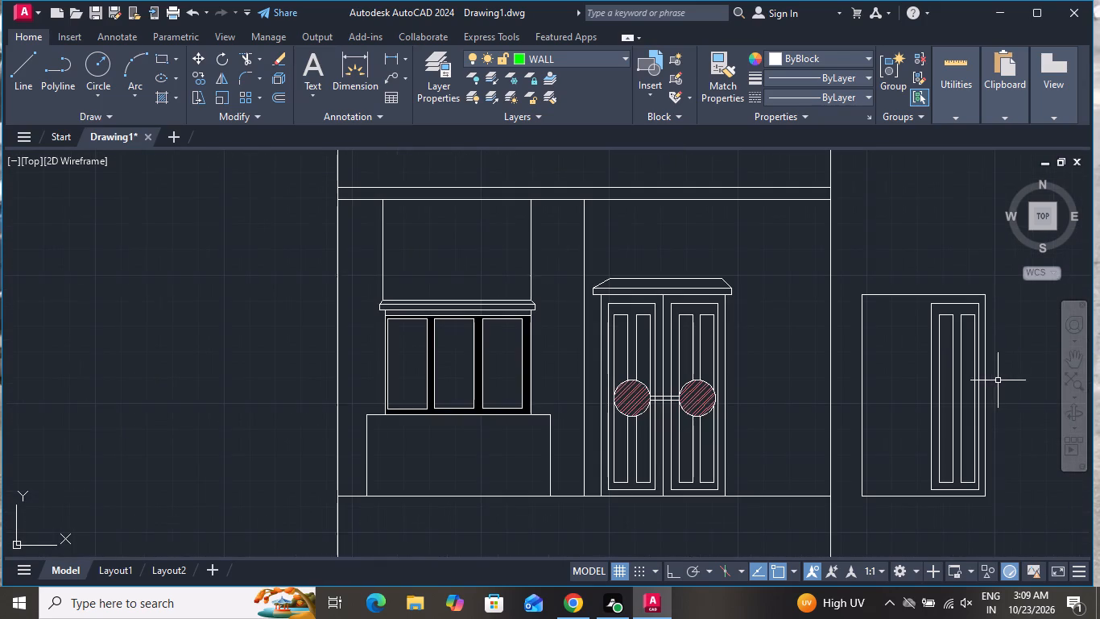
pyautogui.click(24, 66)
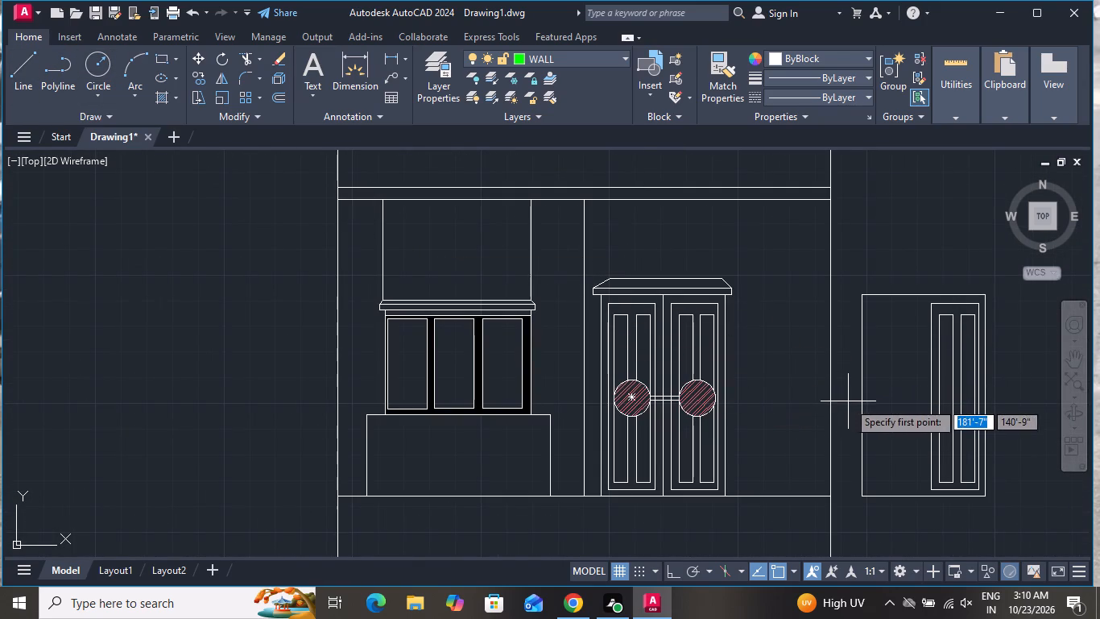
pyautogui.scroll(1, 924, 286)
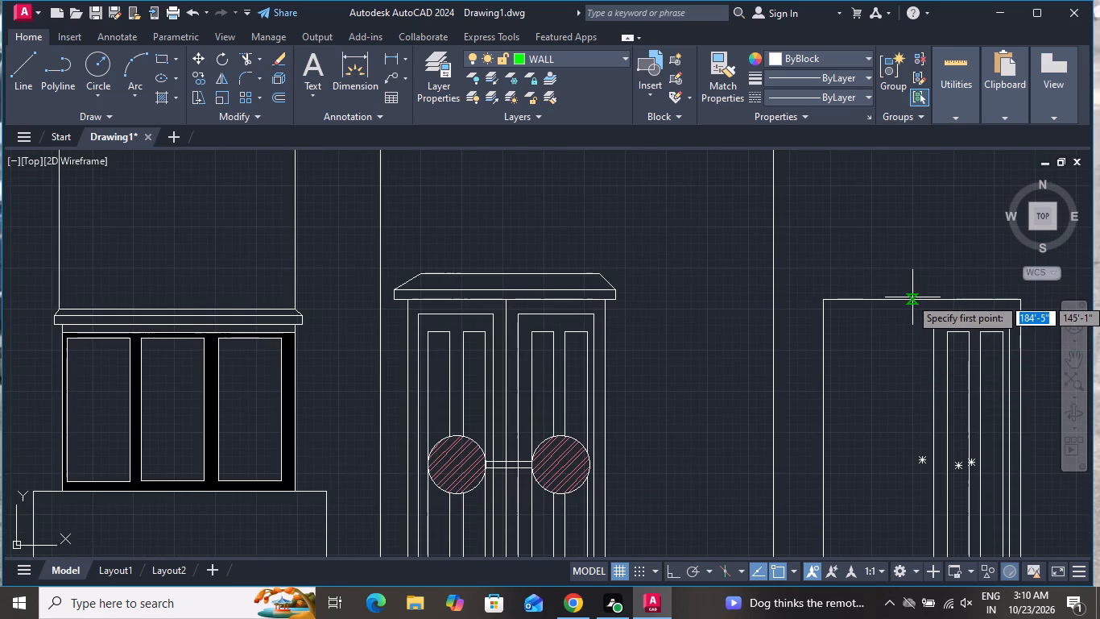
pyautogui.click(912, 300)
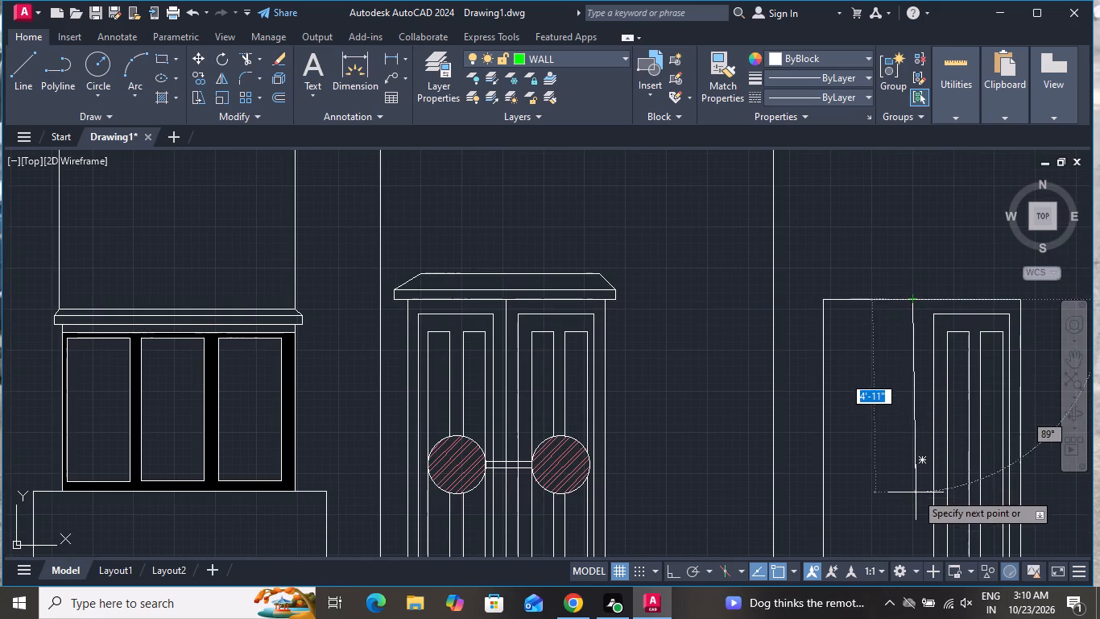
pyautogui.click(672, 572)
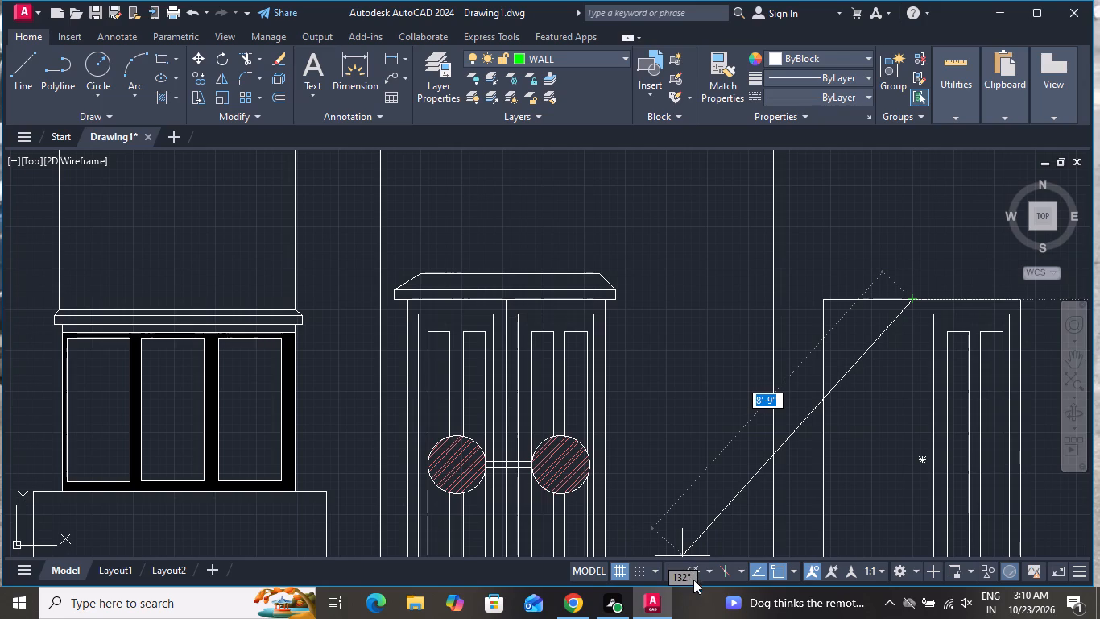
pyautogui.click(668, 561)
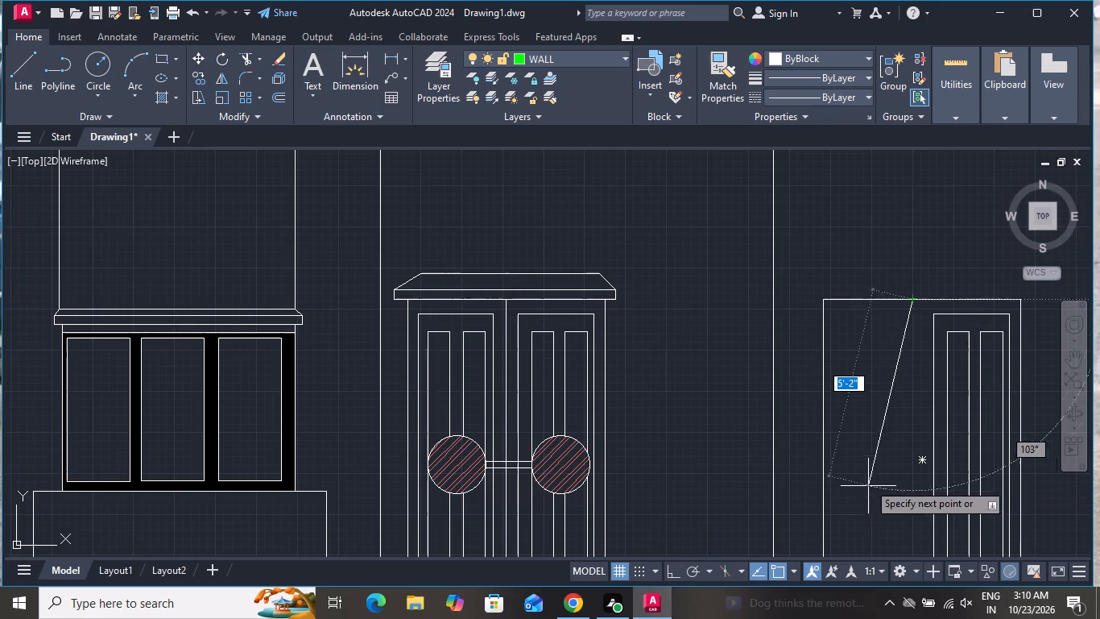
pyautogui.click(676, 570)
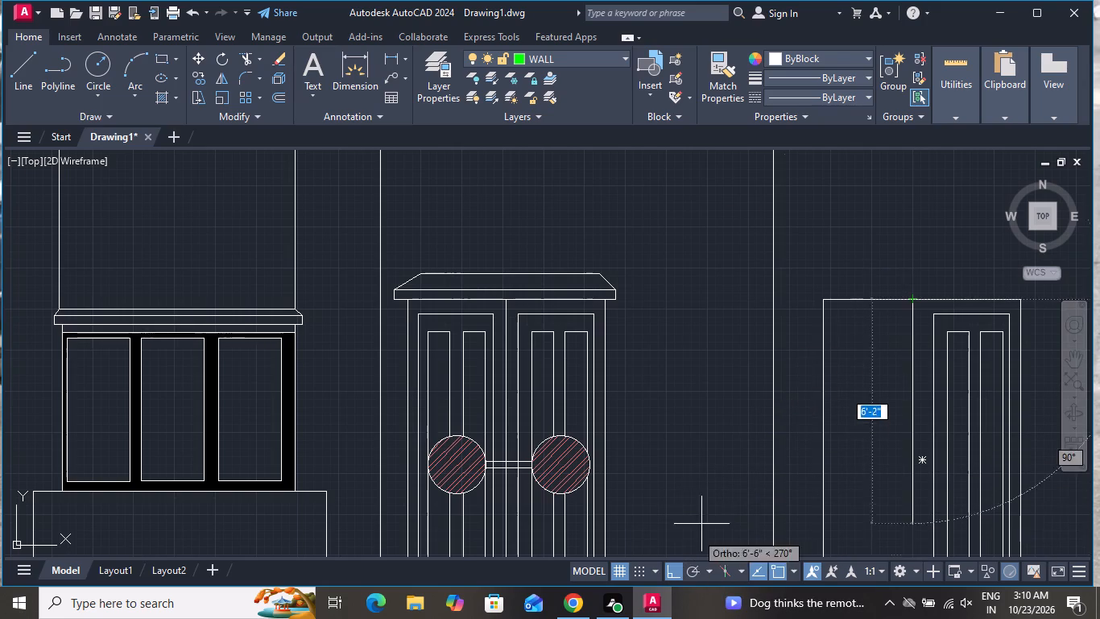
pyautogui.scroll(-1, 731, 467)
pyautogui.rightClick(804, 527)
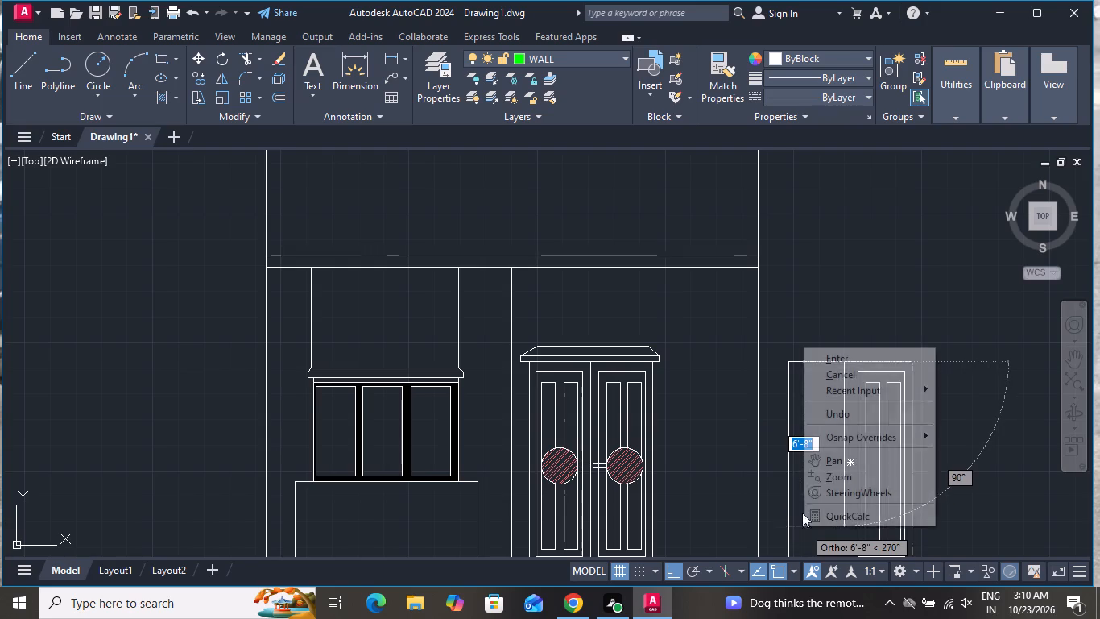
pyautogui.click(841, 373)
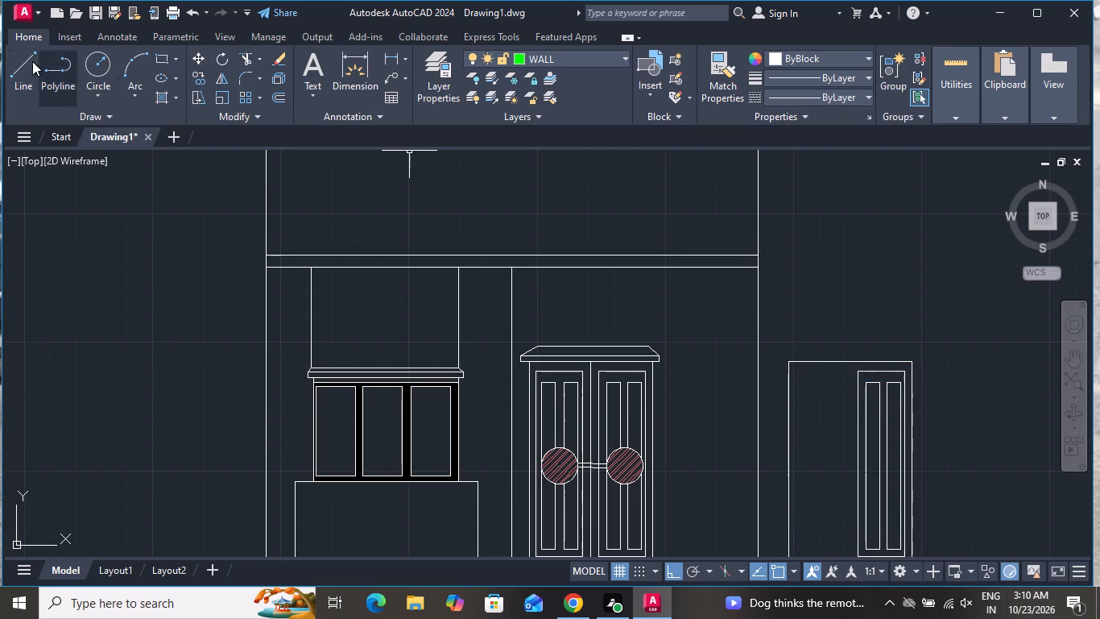
# Delete the large outer frame rectangle around the separate door leaf beside the elevation.
pyautogui.click(842, 339)
pyautogui.click(784, 368)
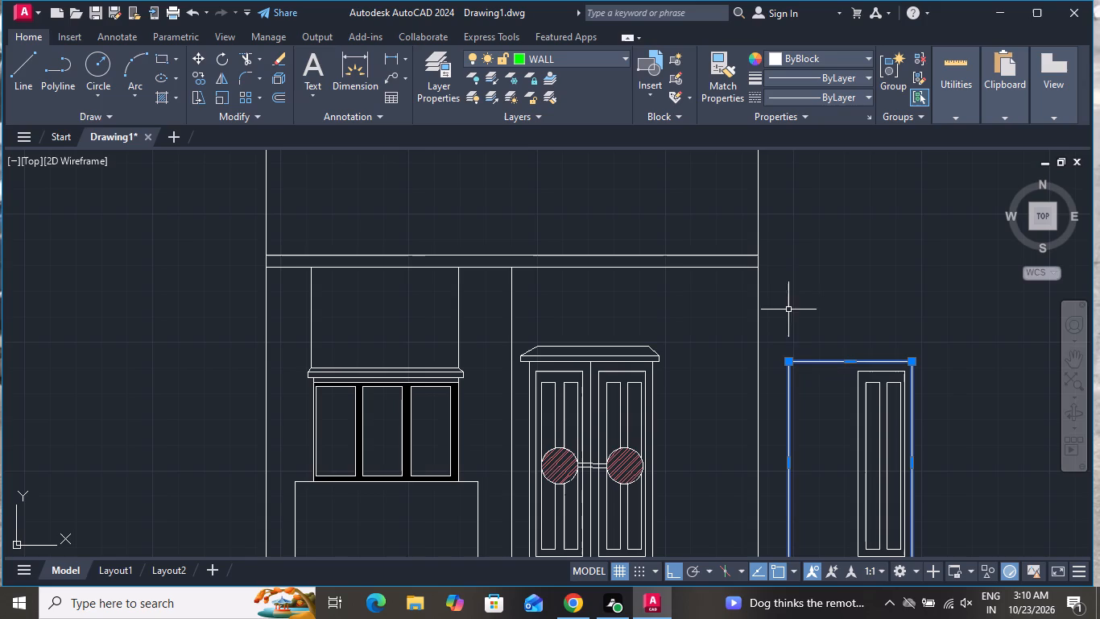
pyautogui.press('Delete')
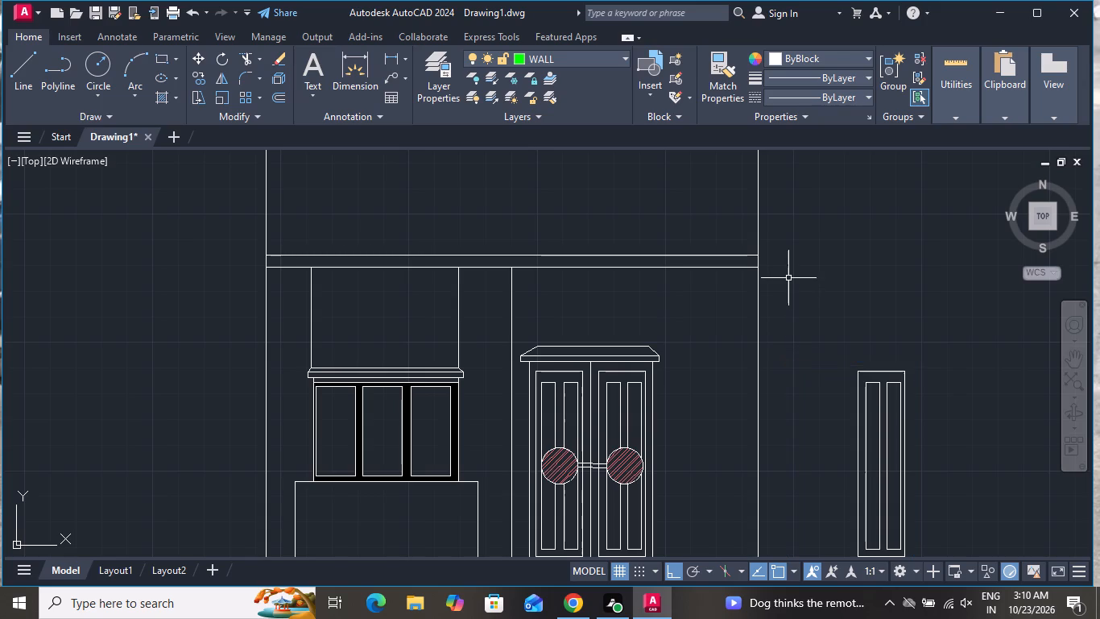
# Draw a rectangle about 2'-11" wide and just over 8' high around the separate panelled leaf, starting about 8" outside its upper left corner.
pyautogui.scroll(-1, 746, 323)
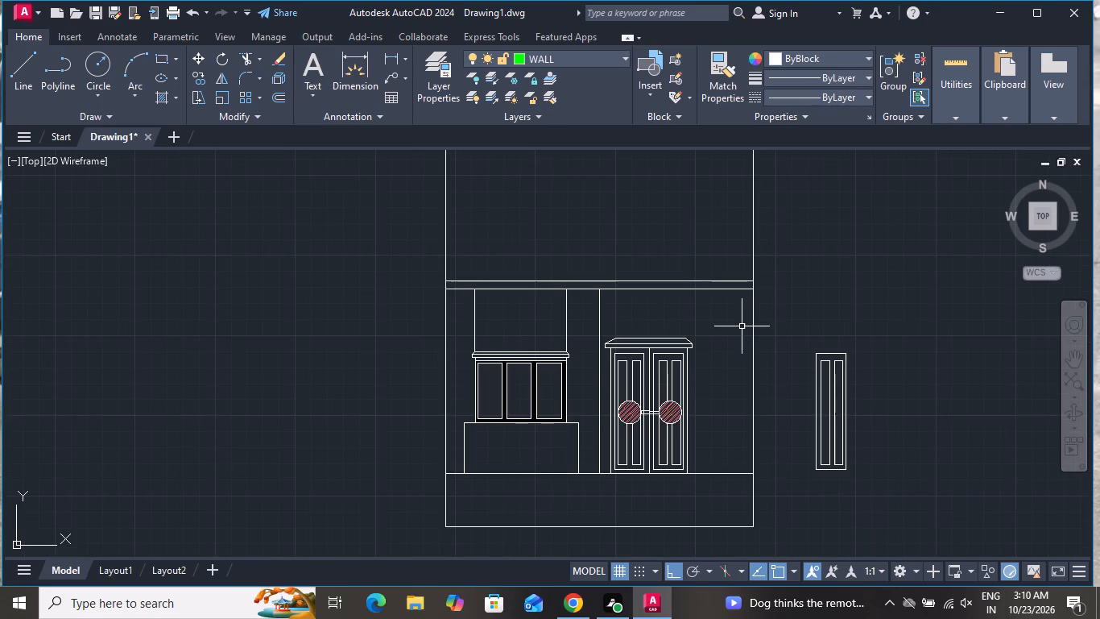
pyautogui.click(156, 57)
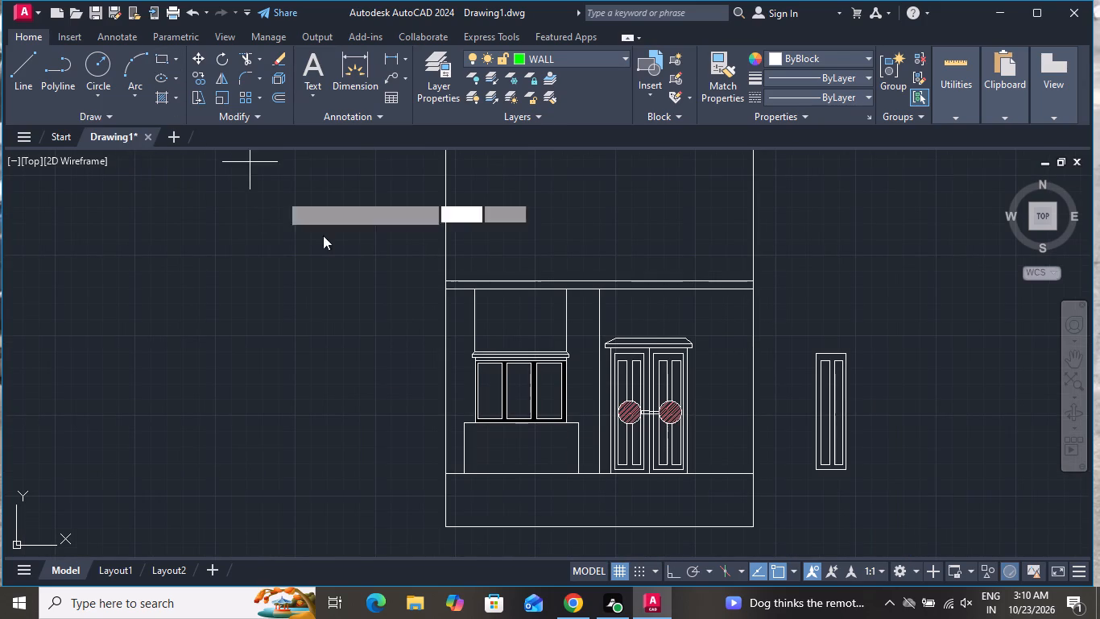
pyautogui.scroll(1, 825, 353)
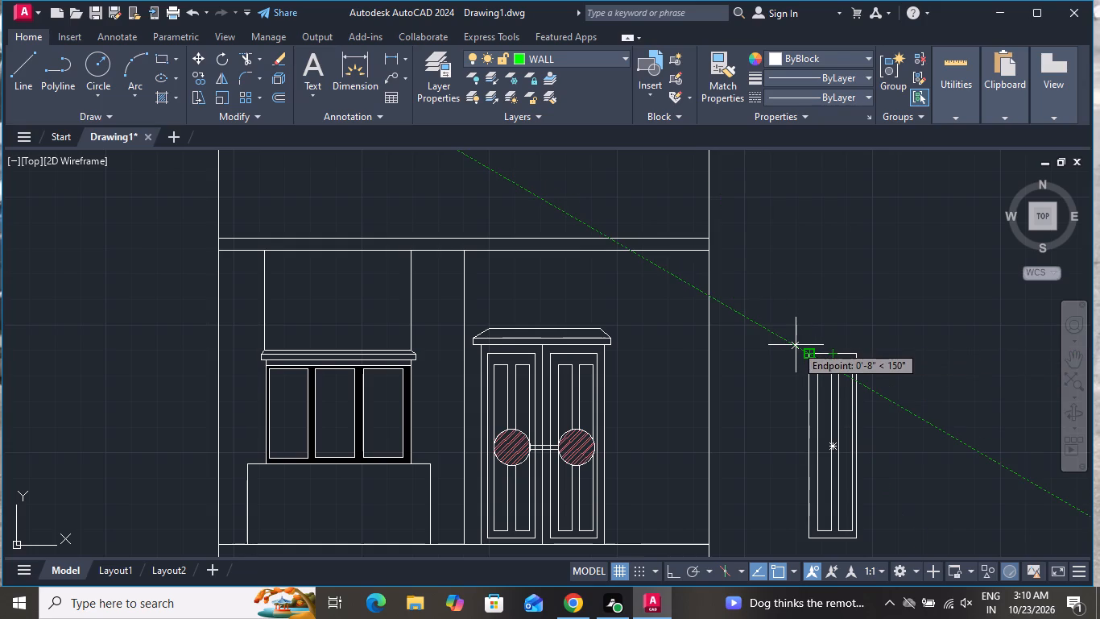
pyautogui.click(796, 345)
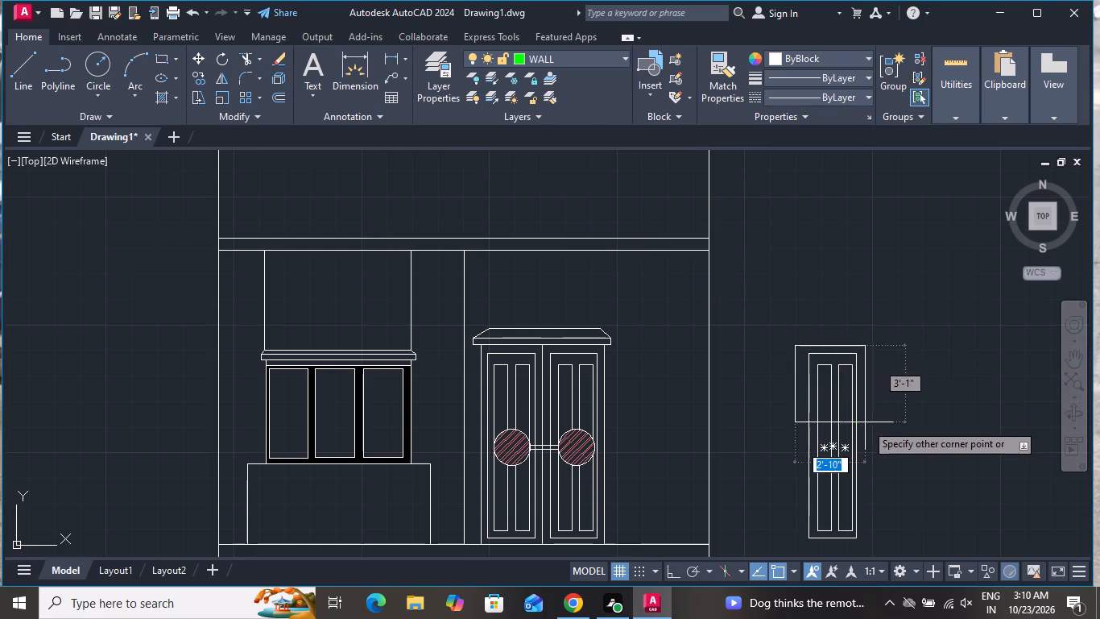
pyautogui.click(868, 550)
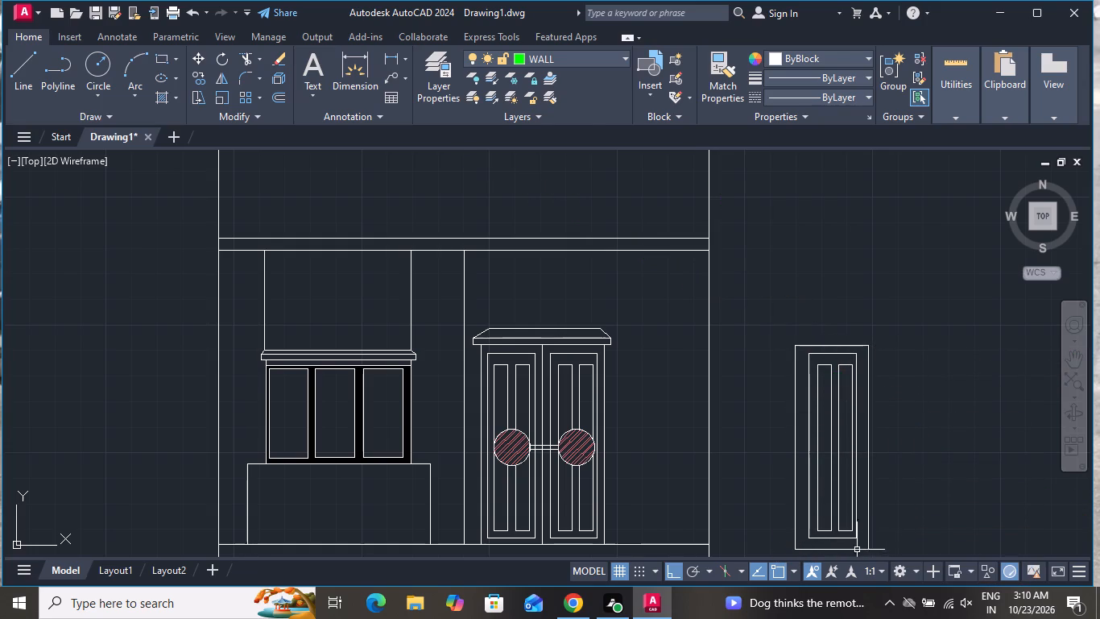
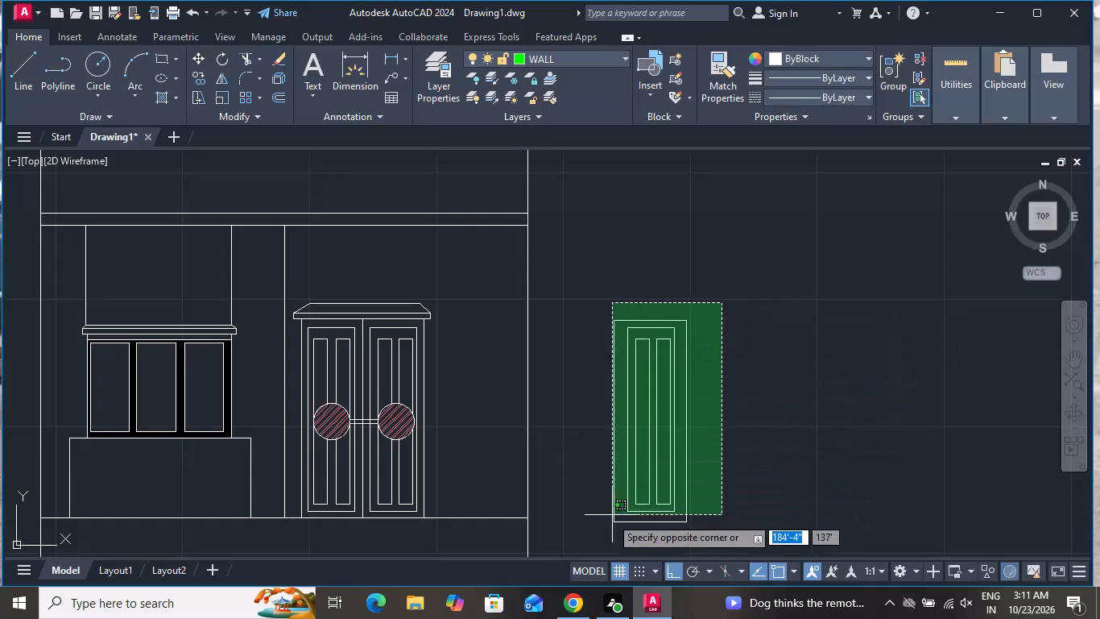
# Move the separate panelled leaf with its frame horizontally into the elevation, between the double door and the wall's right edge.
pyautogui.click(602, 531)
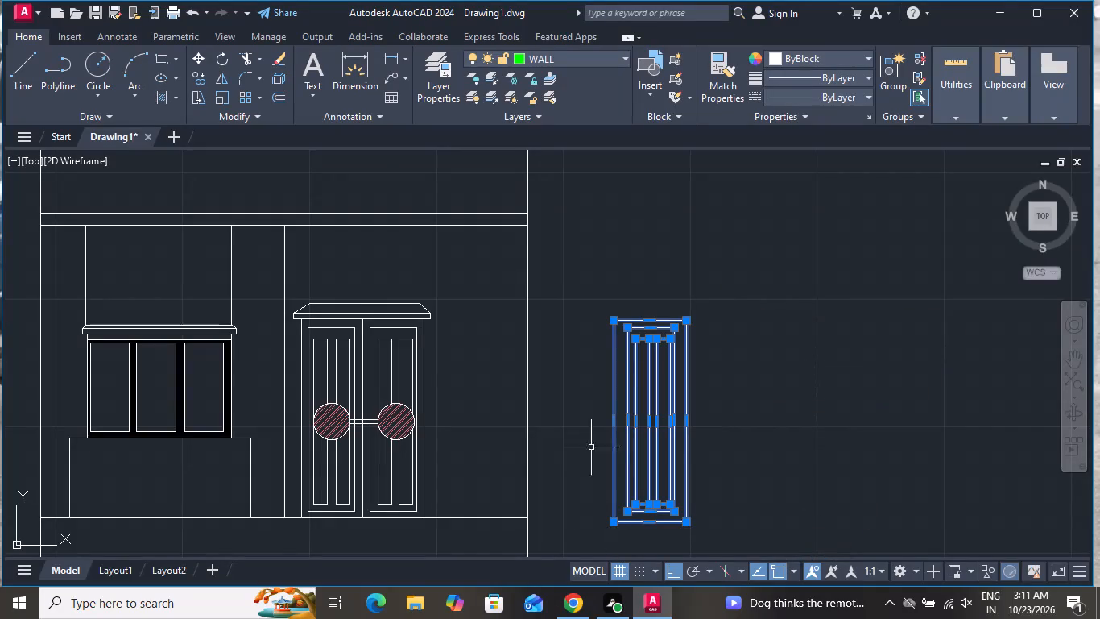
pyautogui.click(195, 53)
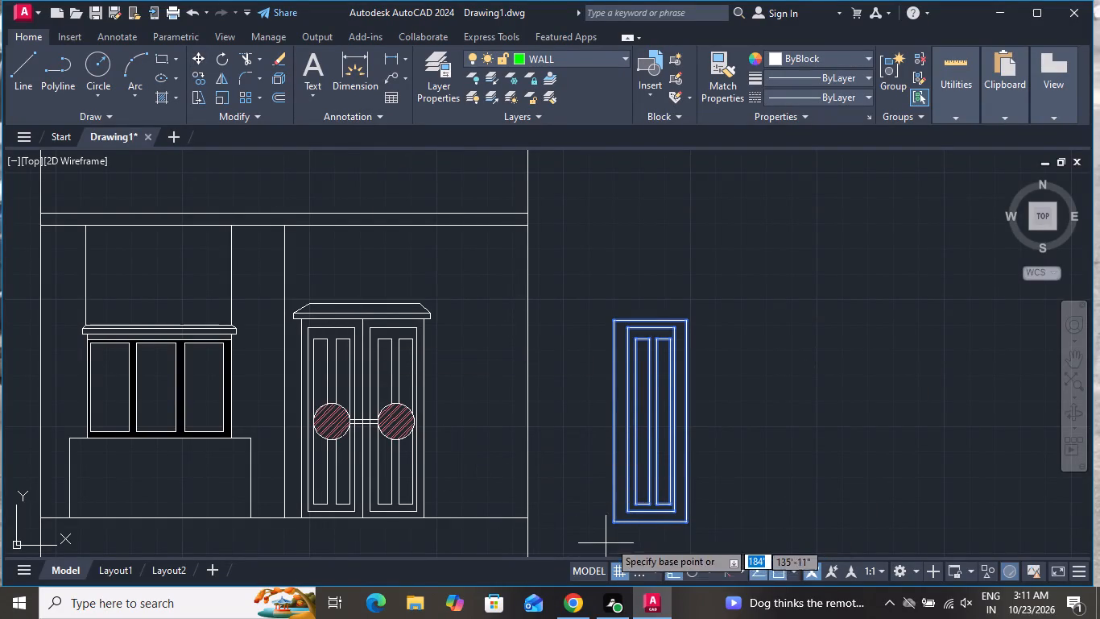
pyautogui.click(608, 522)
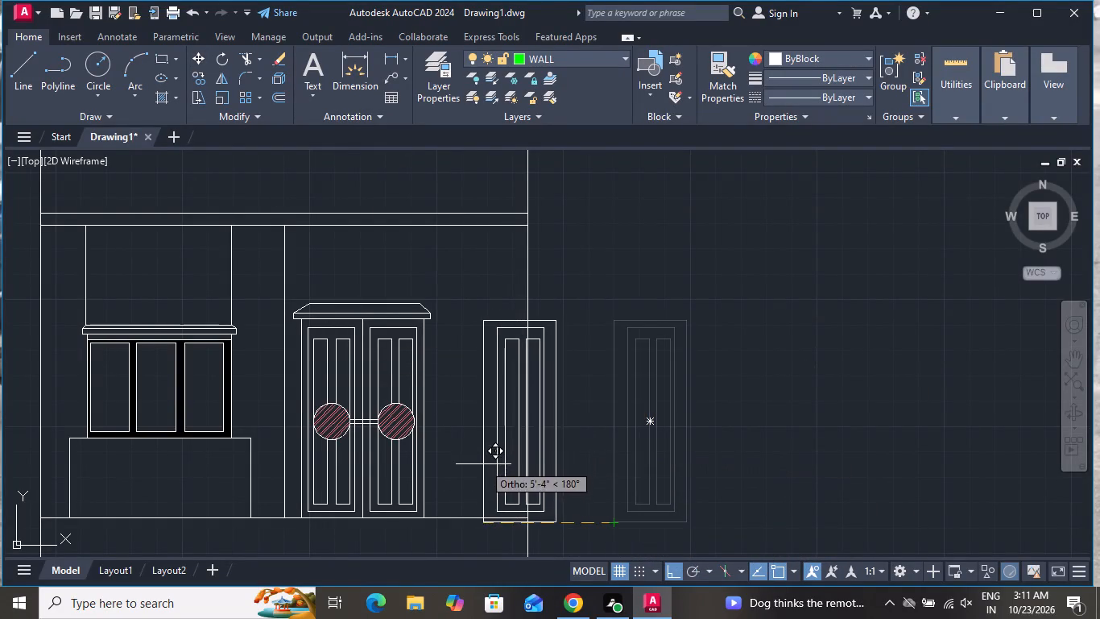
pyautogui.scroll(1, 455, 472)
pyautogui.click(450, 450)
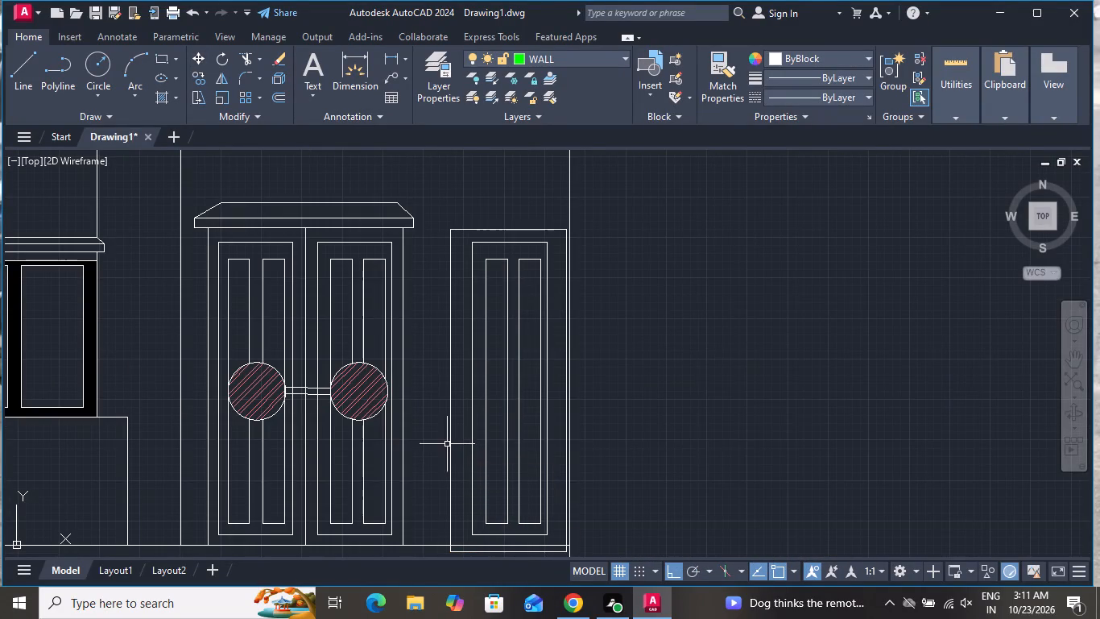
# Move the framed leaf up so the base of its outer frame sits on the elevation's ground line.
pyautogui.click(560, 202)
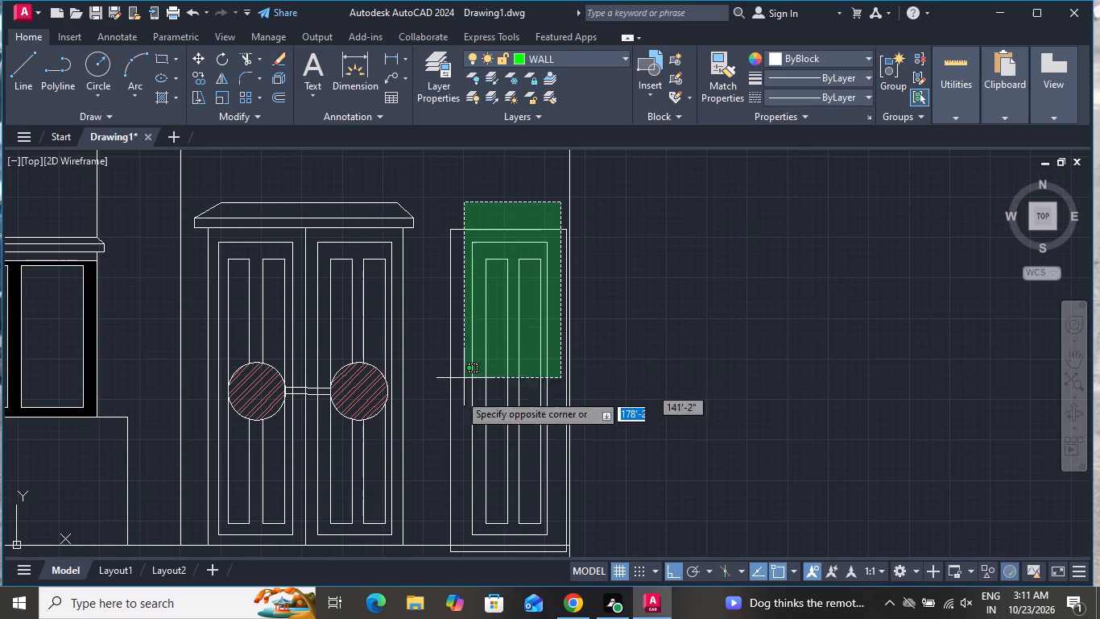
pyautogui.click(449, 501)
pyautogui.scroll(-1, 454, 413)
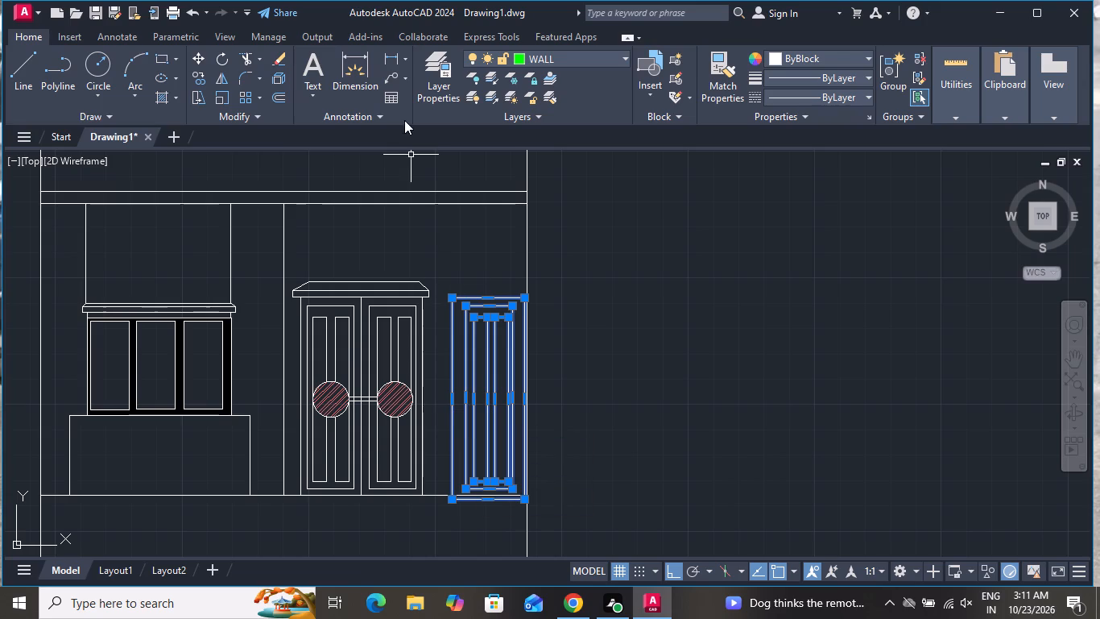
pyautogui.click(196, 60)
pyautogui.scroll(1, 454, 534)
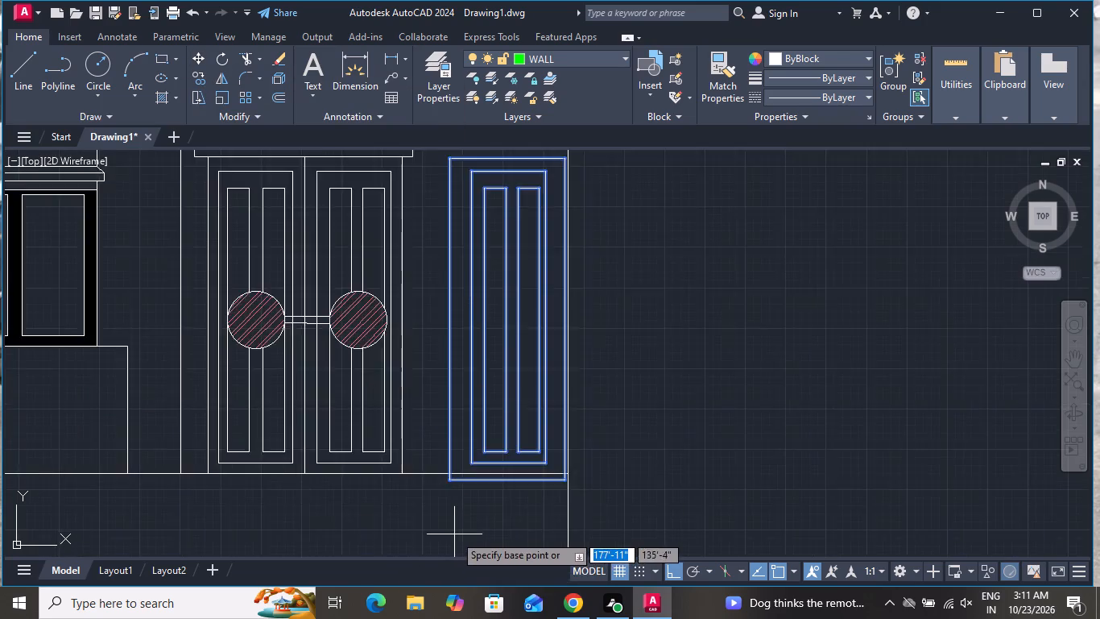
pyautogui.scroll(1, 454, 534)
pyautogui.click(446, 444)
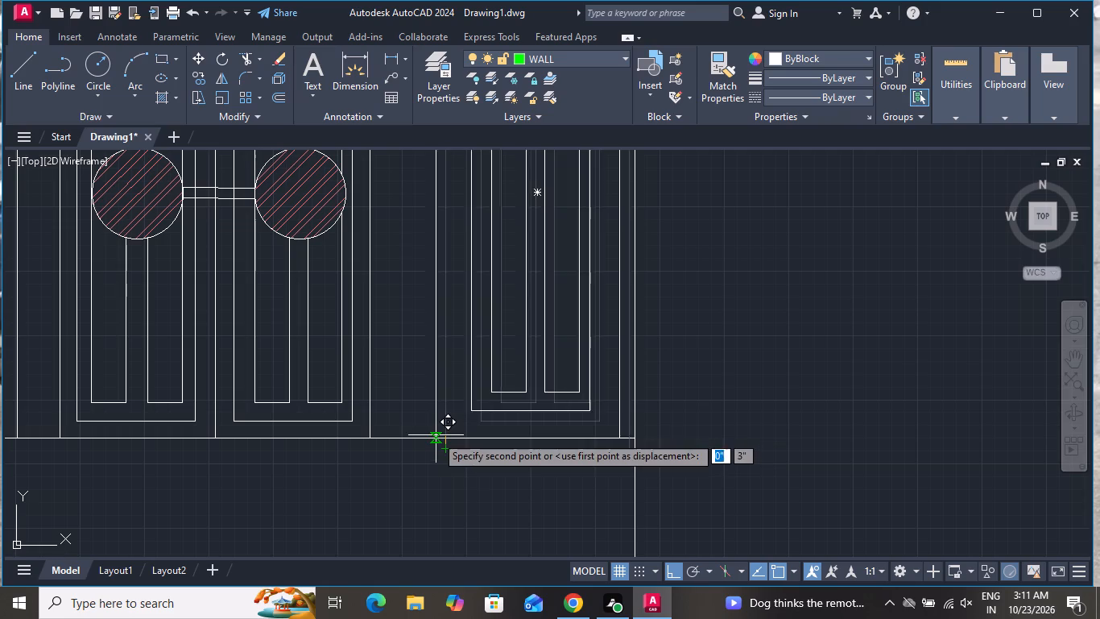
pyautogui.scroll(-1, 424, 439)
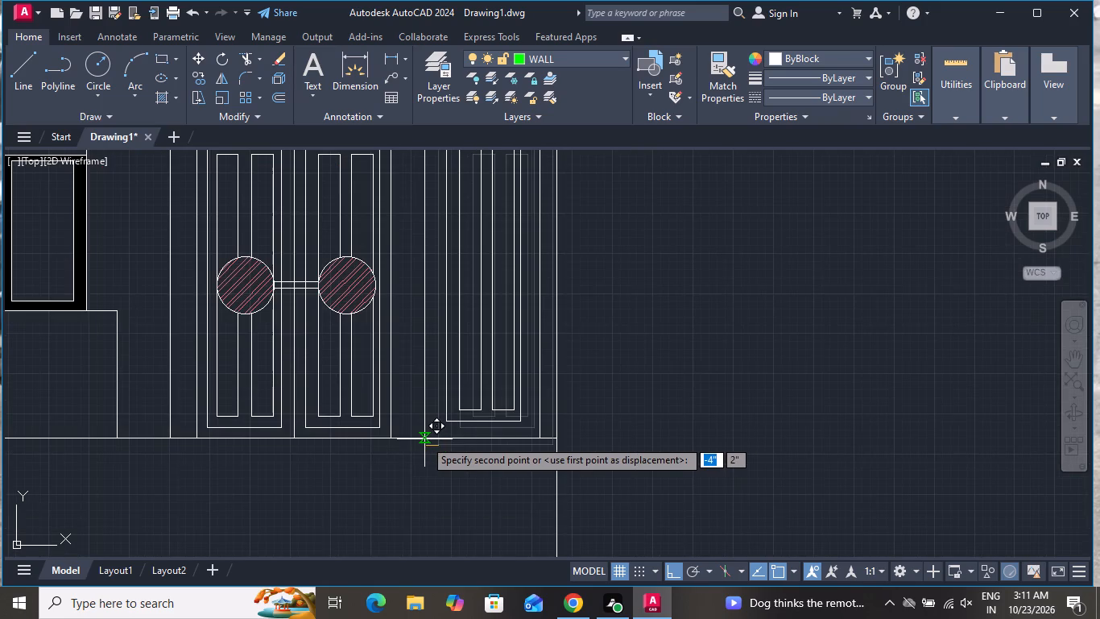
pyautogui.scroll(-1, 421, 444)
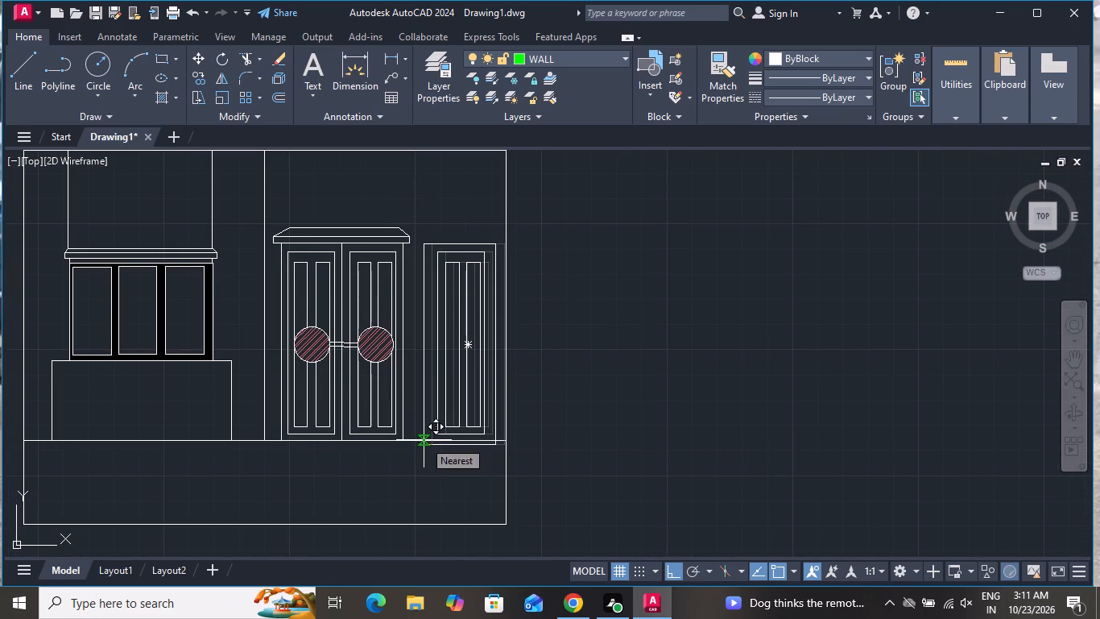
pyautogui.scroll(3, 424, 439)
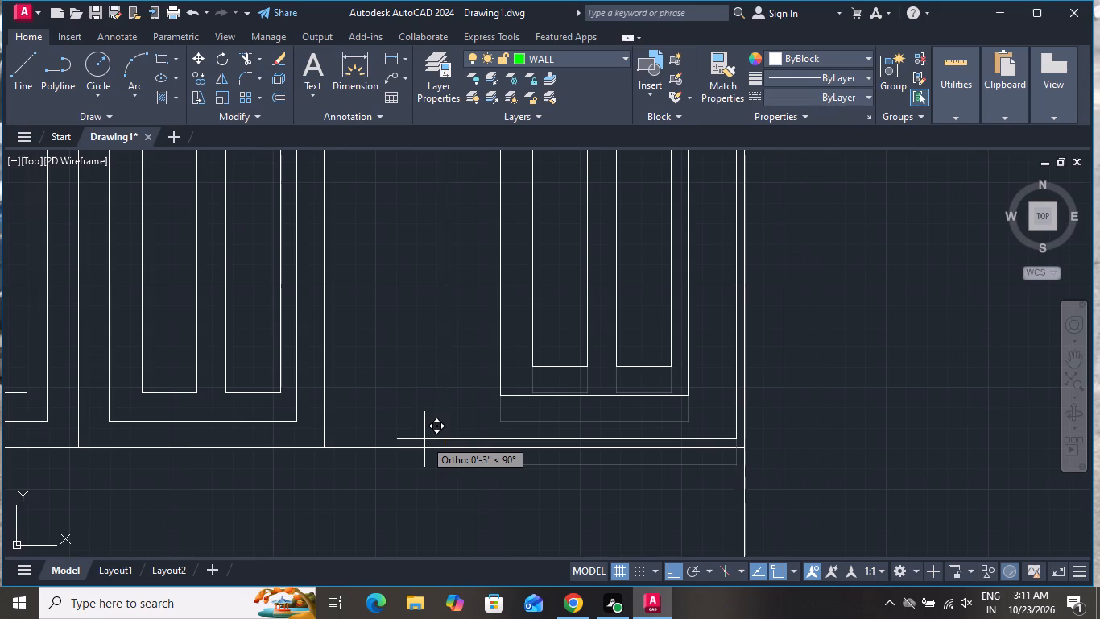
pyautogui.click(445, 447)
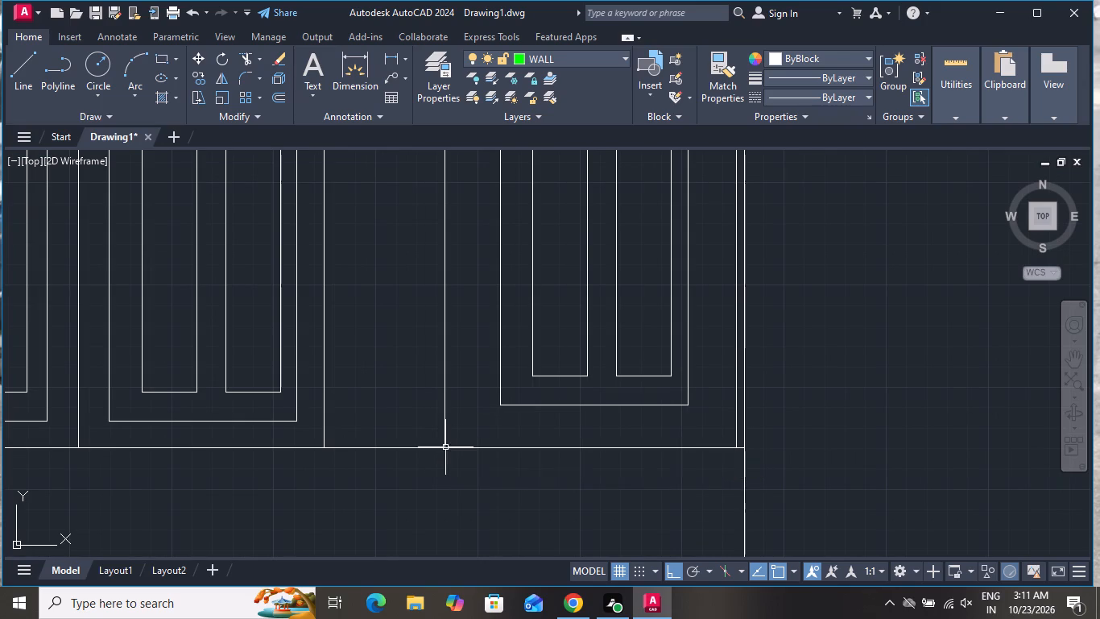
# Draw a flat, line-like rectangle about 2'-11" wide across the top of the leaf's frame, level with the underside of the double door's head.
pyautogui.scroll(-2, 377, 491)
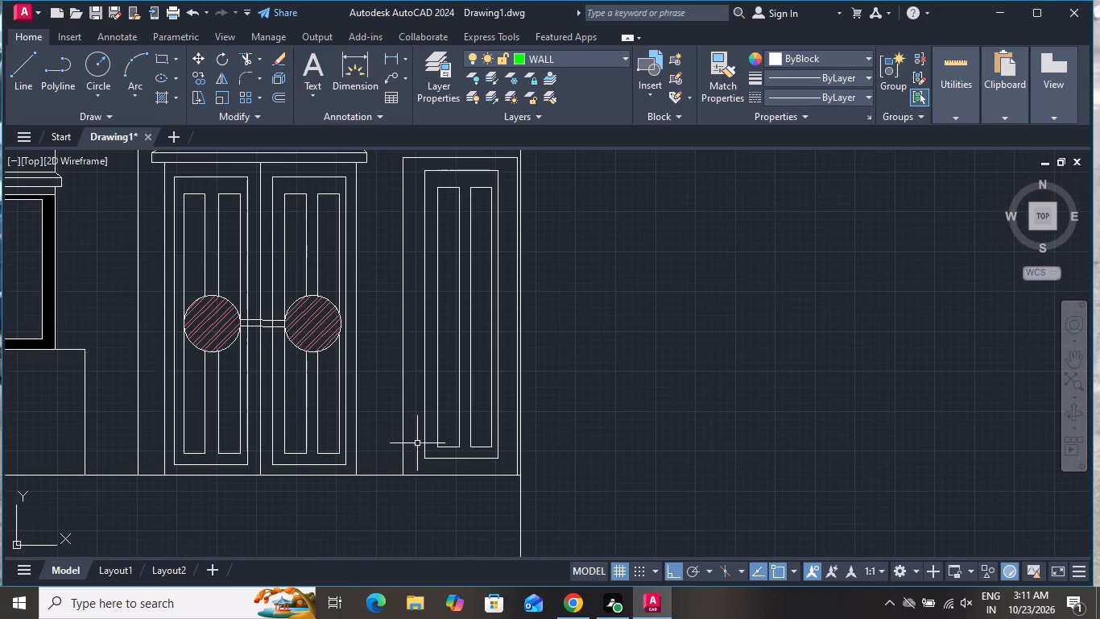
pyautogui.scroll(-1, 411, 434)
pyautogui.scroll(1, 461, 229)
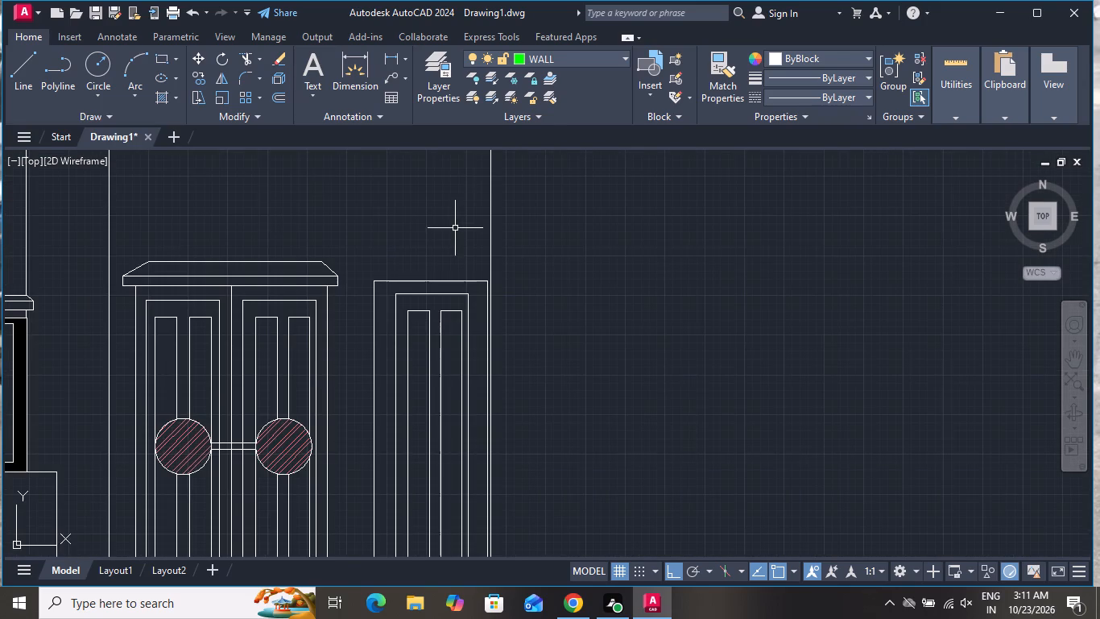
pyautogui.click(159, 59)
pyautogui.scroll(1, 383, 289)
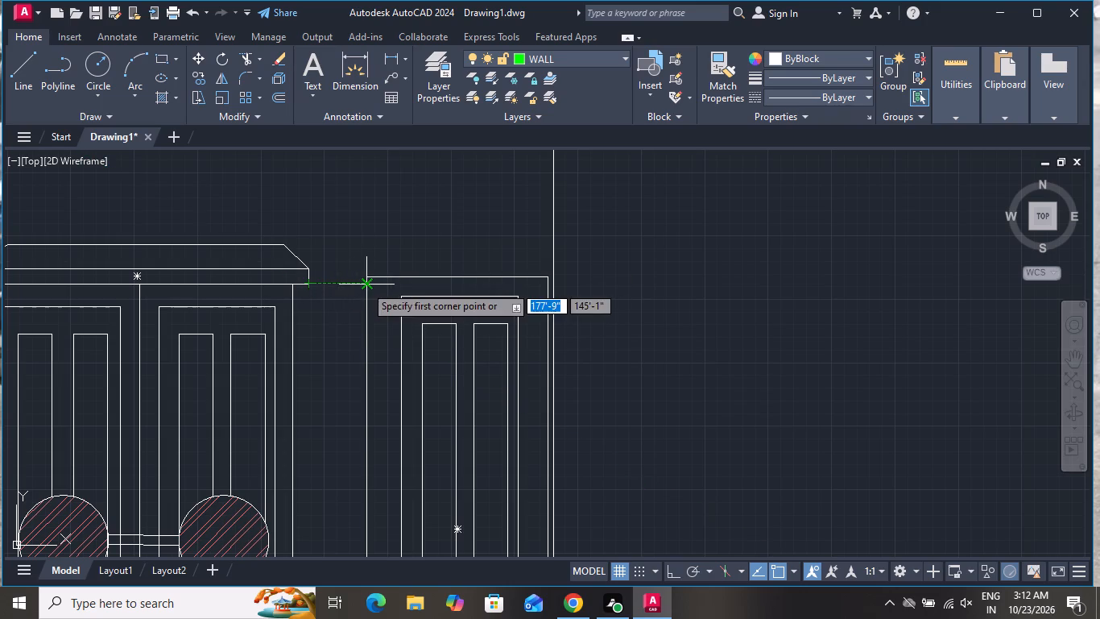
pyautogui.click(365, 285)
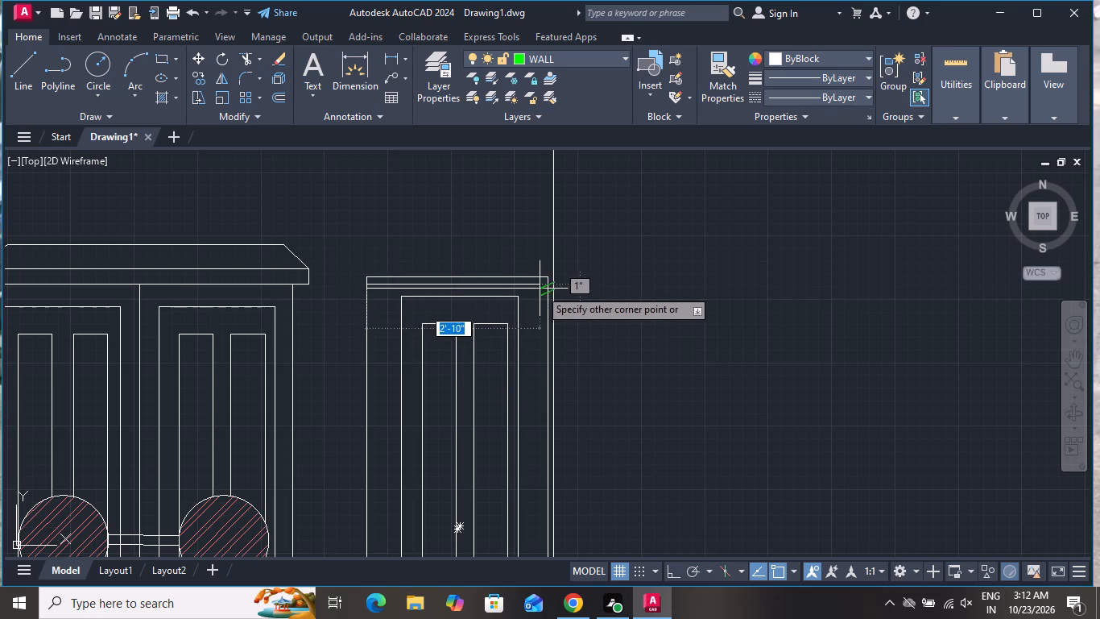
pyautogui.click(545, 288)
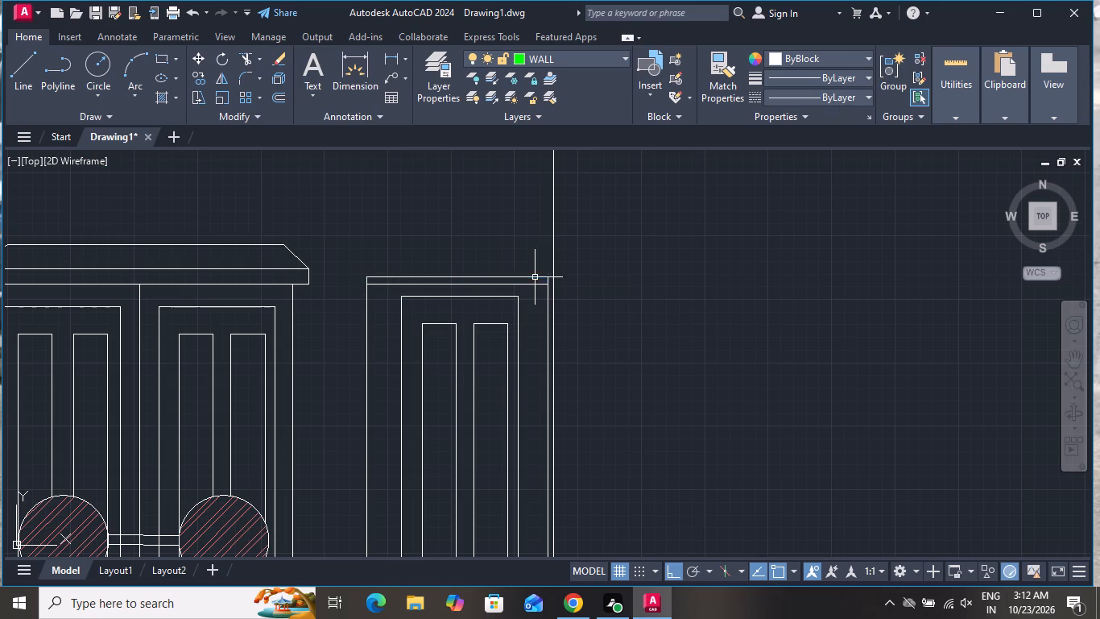
pyautogui.click(535, 277)
pyautogui.press('Escape')
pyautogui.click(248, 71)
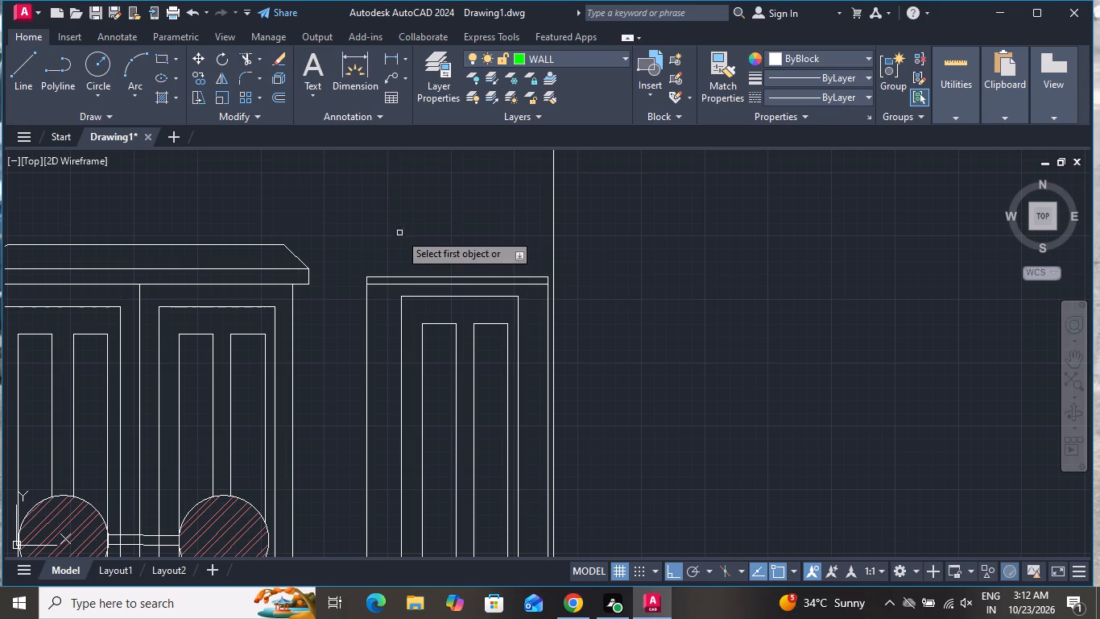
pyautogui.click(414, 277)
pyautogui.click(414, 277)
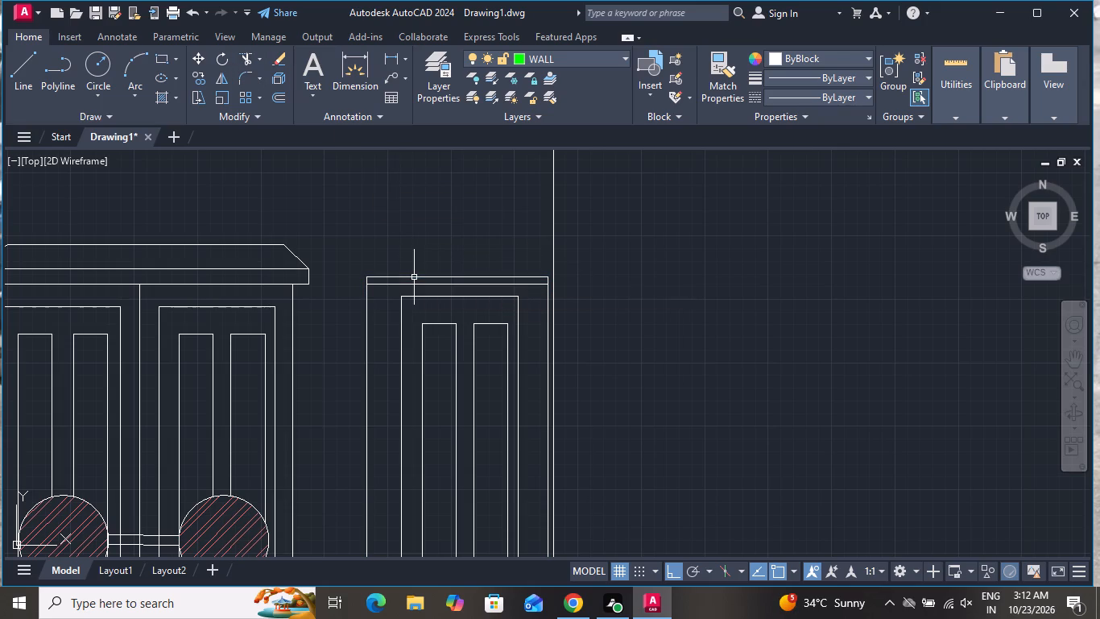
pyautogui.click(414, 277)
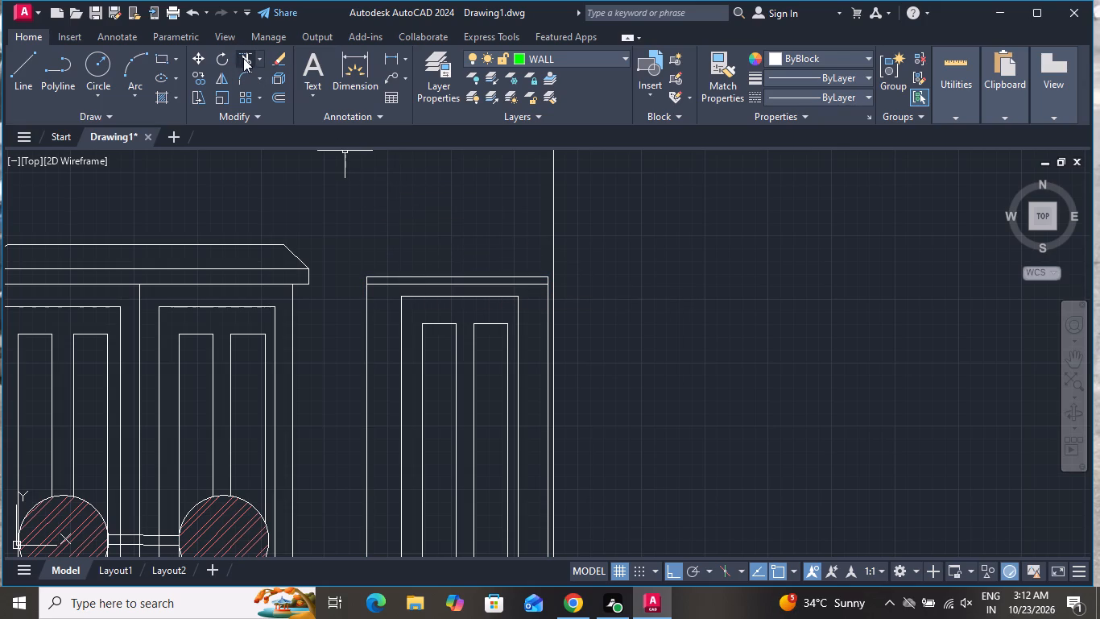
# Trim the single leaf's outer frame above the new horizontal line, removing its old top edge and both side stubs.
pyautogui.click(243, 58)
pyautogui.scroll(2, 370, 273)
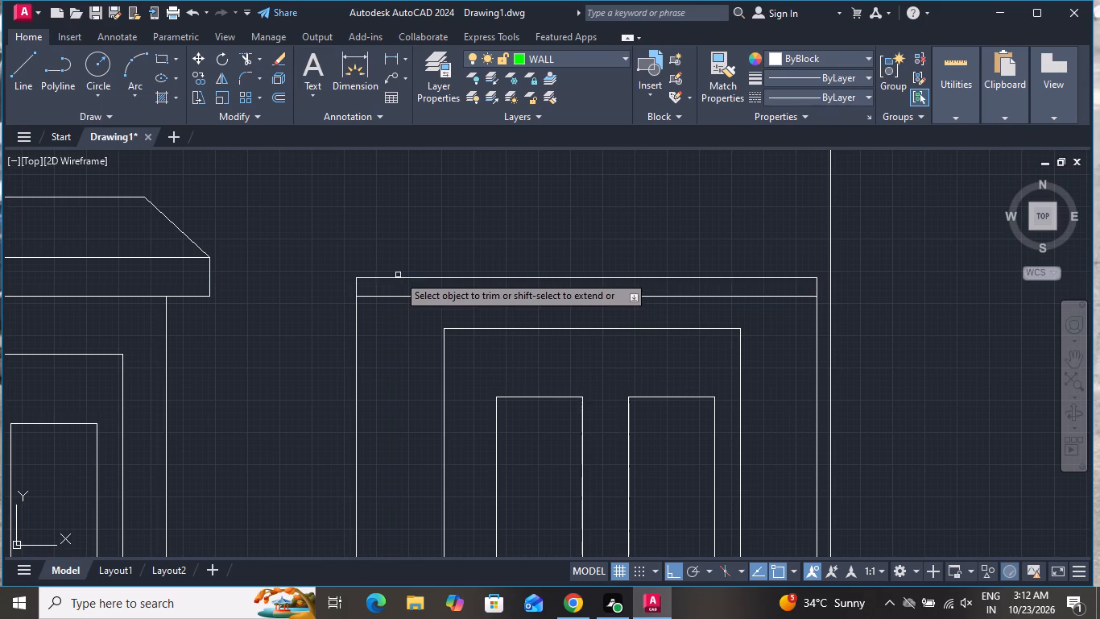
pyautogui.click(398, 275)
pyautogui.click(393, 284)
pyautogui.click(357, 278)
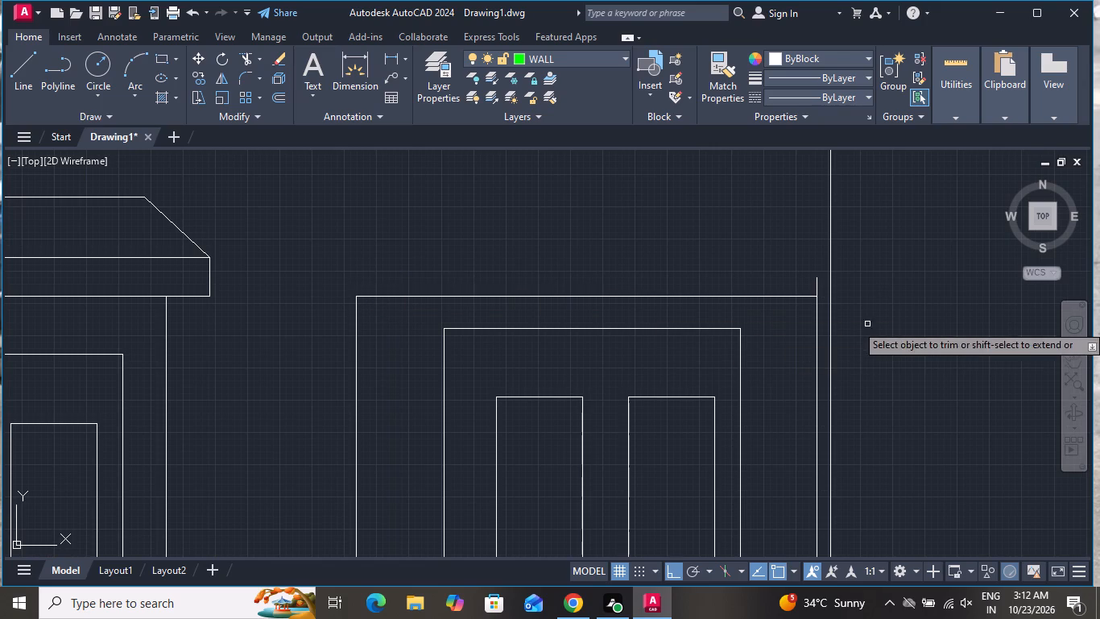
pyautogui.click(816, 282)
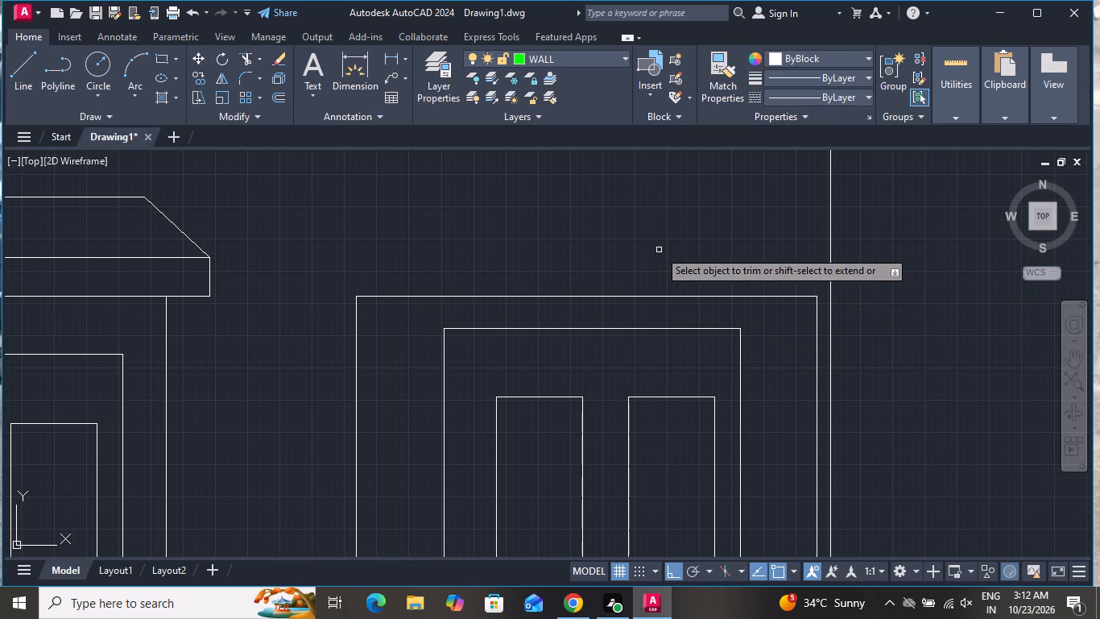
pyautogui.scroll(-1, 659, 250)
pyautogui.rightClick(657, 214)
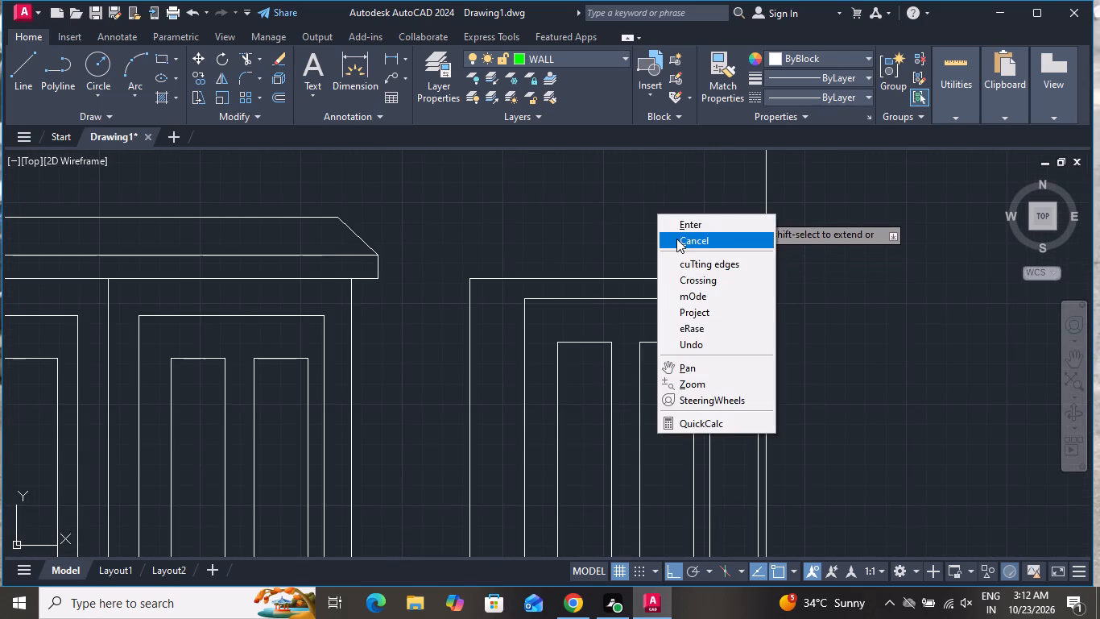
pyautogui.click(676, 239)
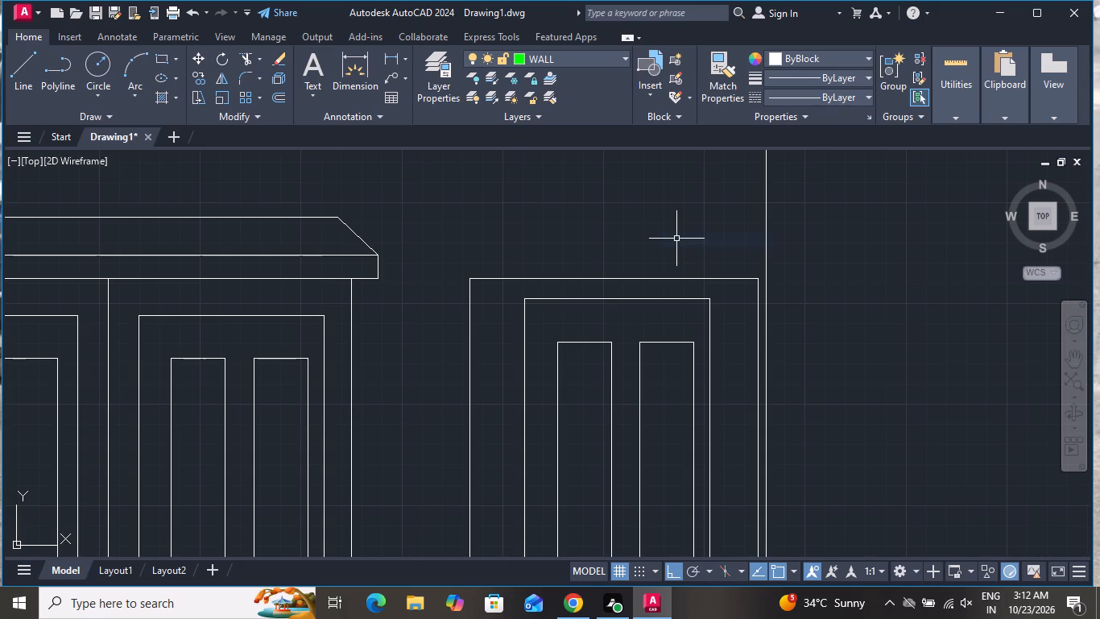
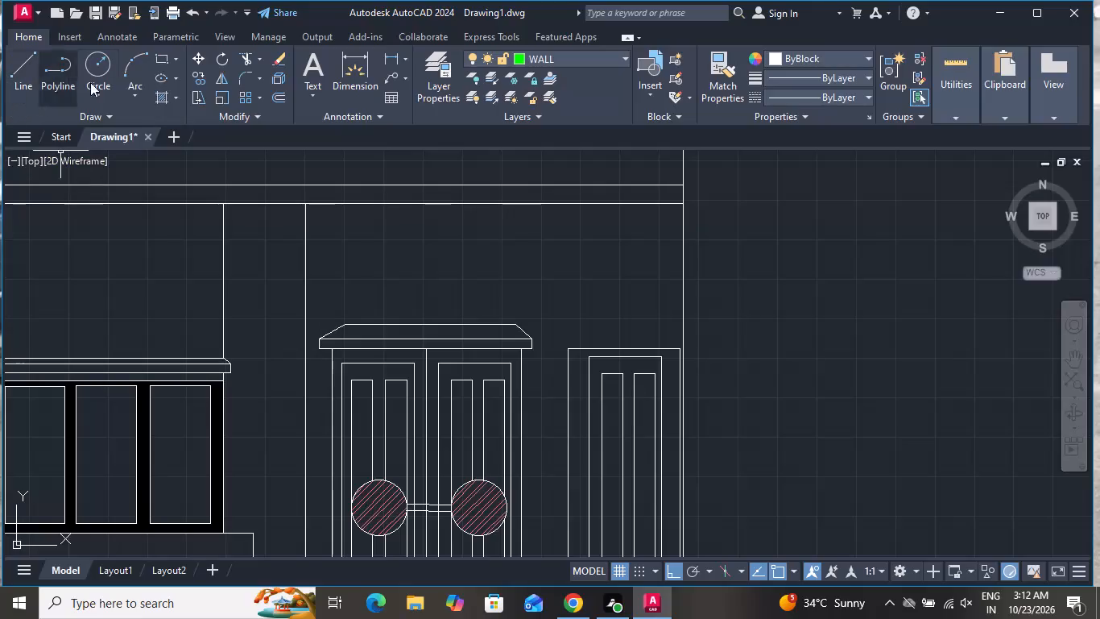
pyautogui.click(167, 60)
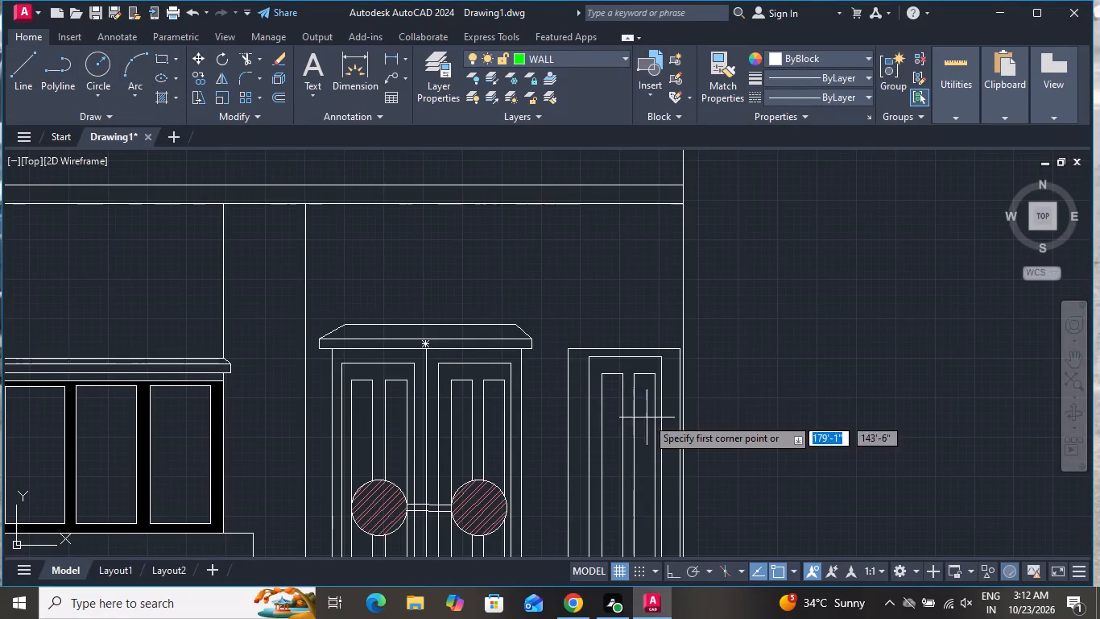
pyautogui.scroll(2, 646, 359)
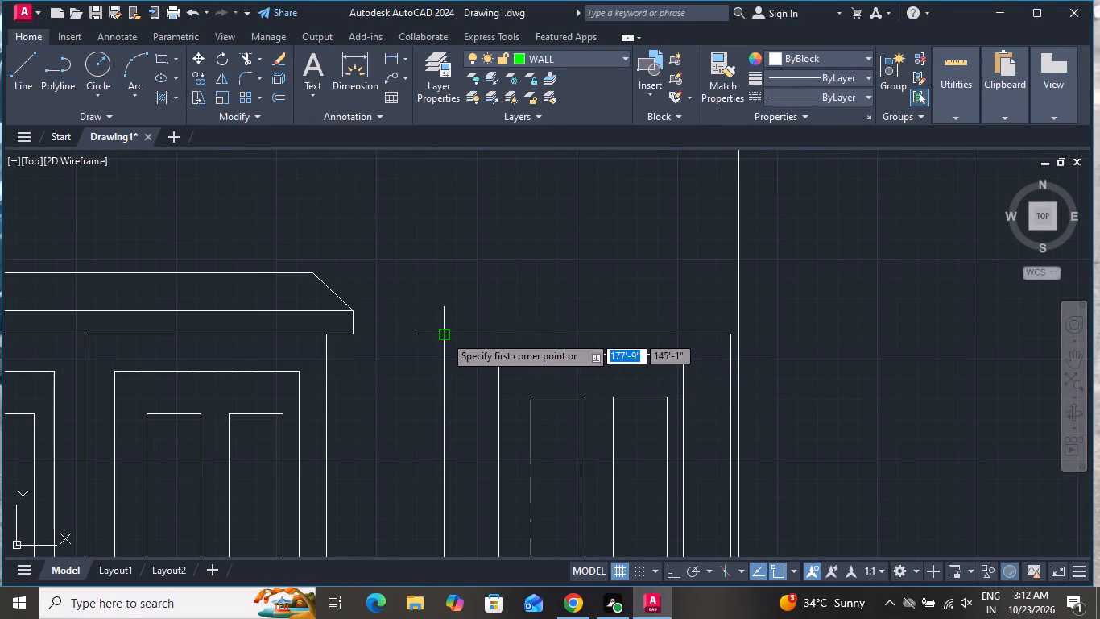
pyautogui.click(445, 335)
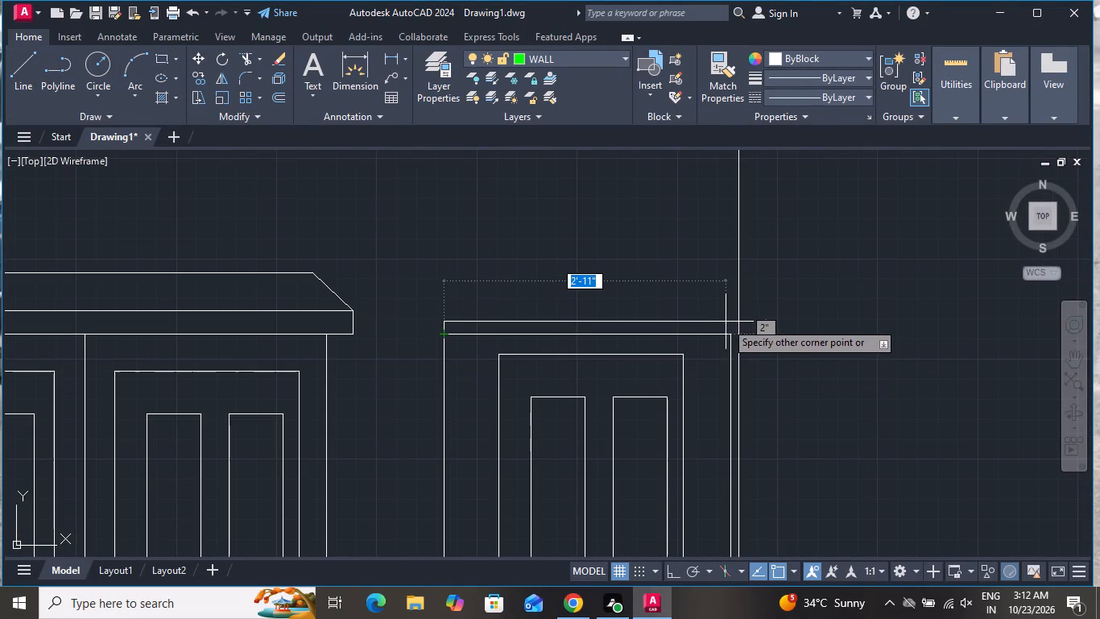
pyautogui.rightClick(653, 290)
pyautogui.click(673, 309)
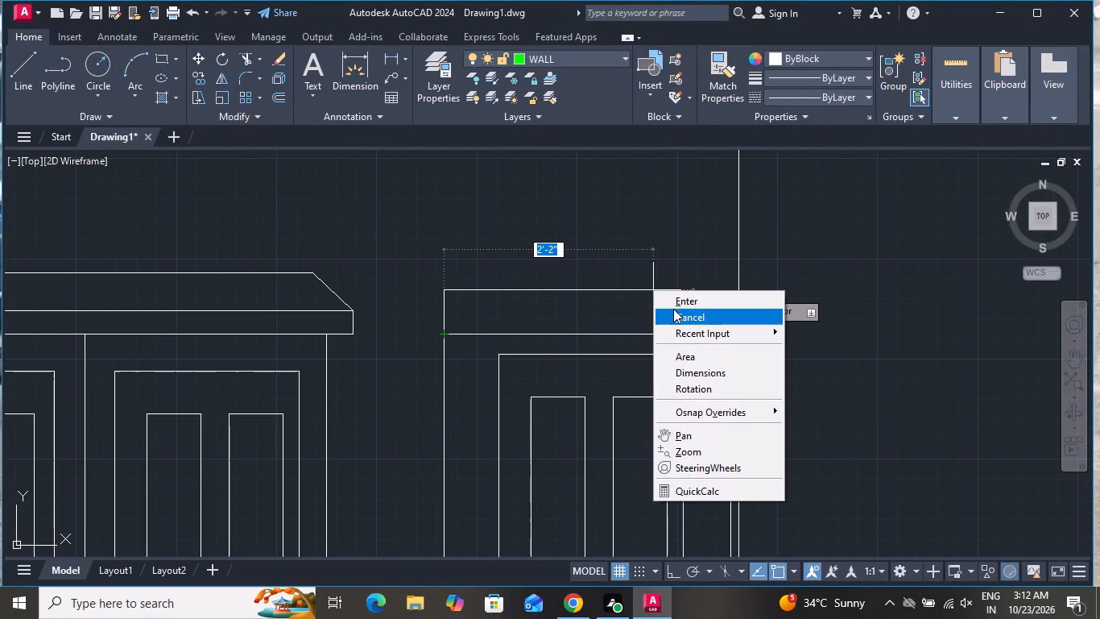
# Move the framed single leaf about 5" horizontally toward the double door, keeping its base on the ground line.
pyautogui.scroll(-1, 677, 294)
pyautogui.click(694, 301)
pyautogui.scroll(-3, 556, 401)
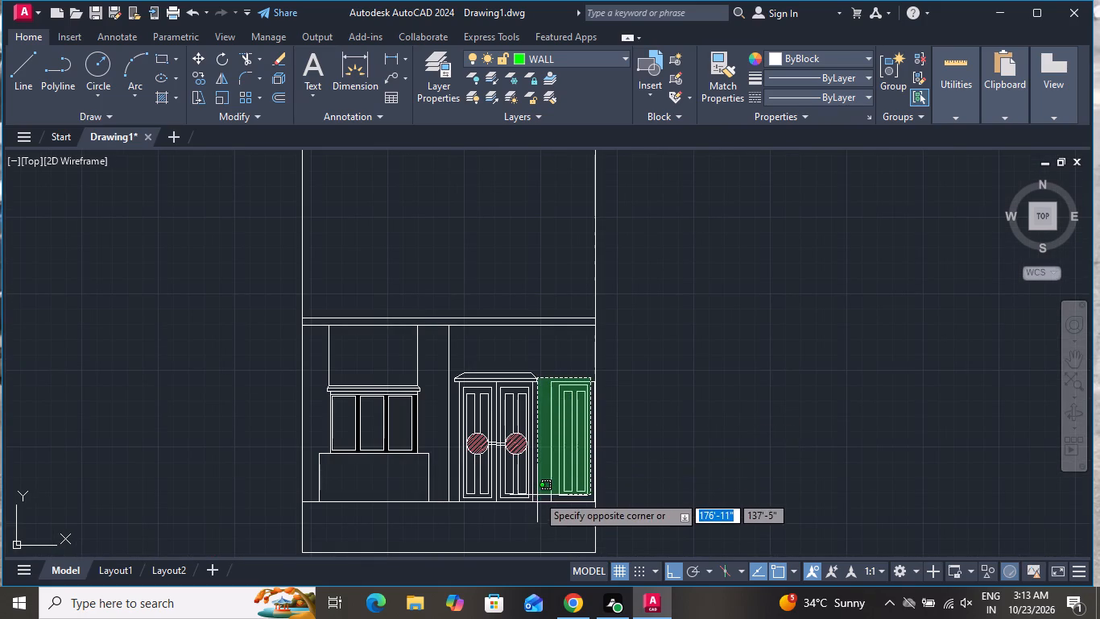
pyautogui.click(537, 494)
pyautogui.click(203, 61)
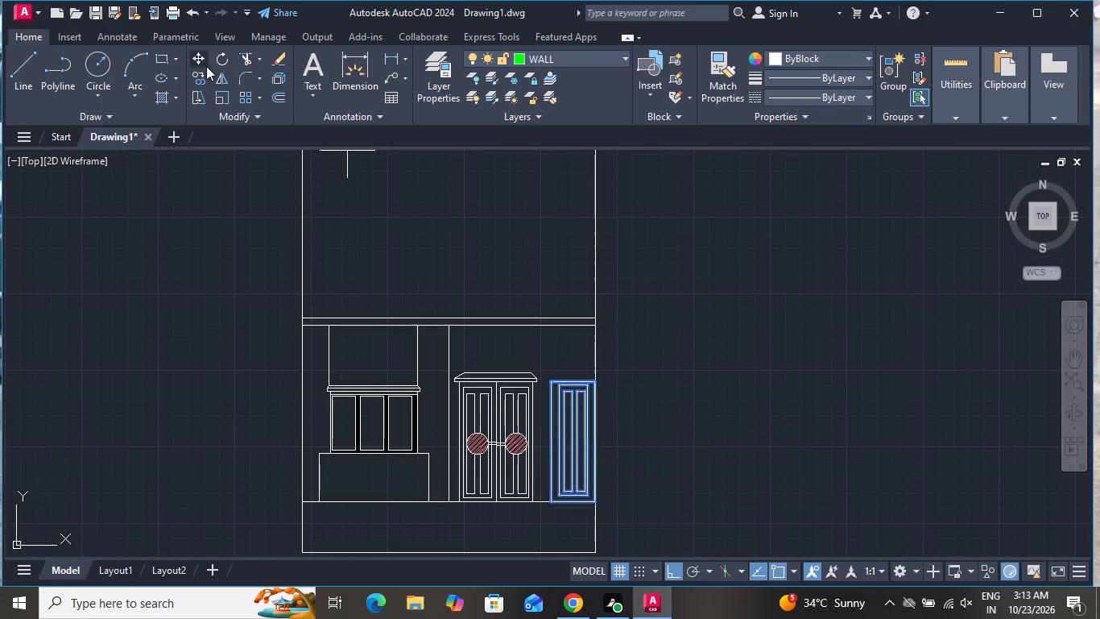
pyautogui.scroll(2, 541, 503)
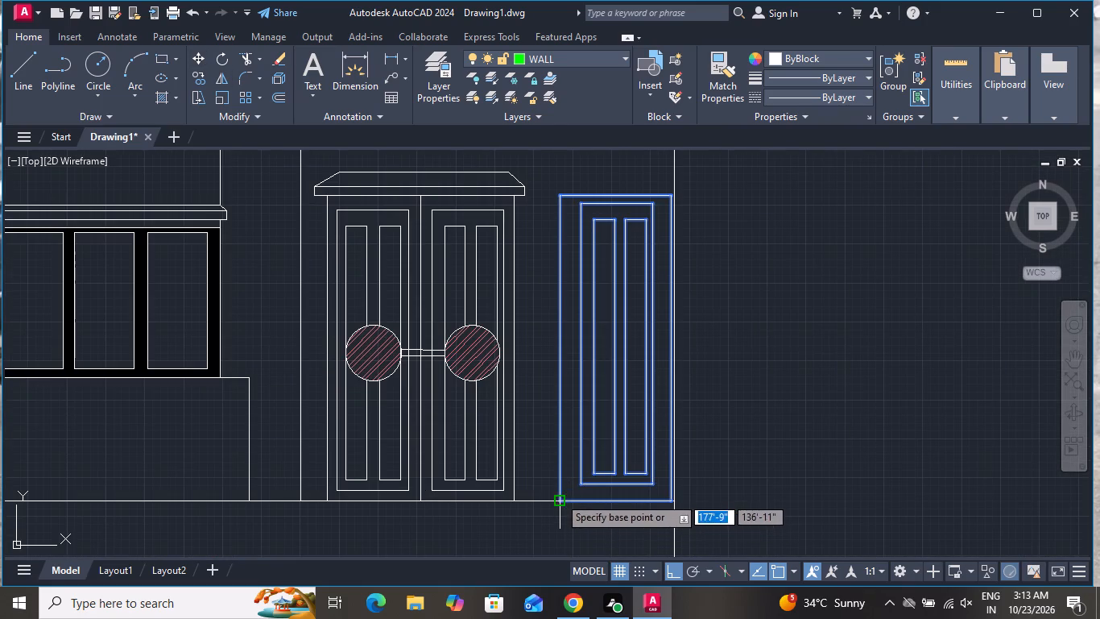
pyautogui.click(556, 501)
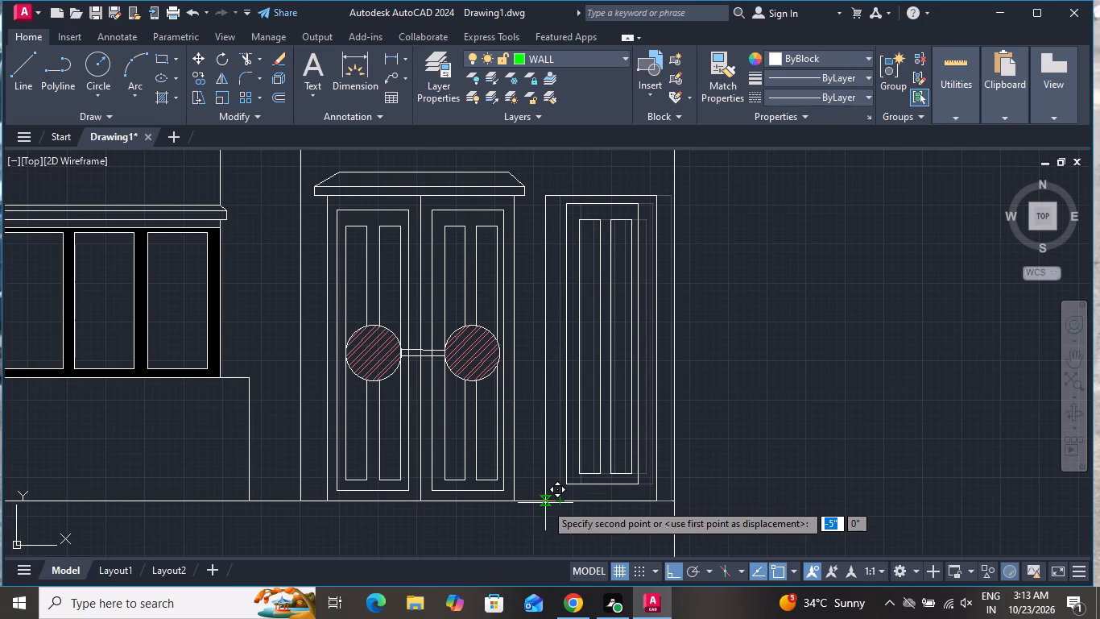
pyautogui.click(545, 502)
# Draw a rectangular head about 3'-3" wide and 3" high on top of the single leaf's frame, overhanging both sides.
pyautogui.scroll(-1, 545, 539)
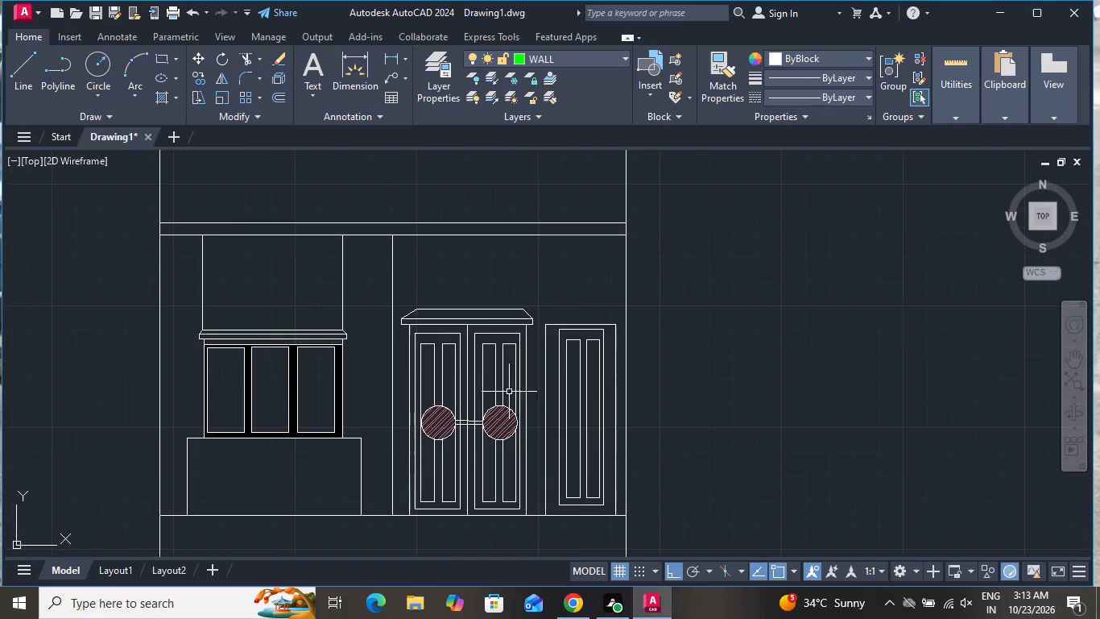
pyautogui.click(160, 60)
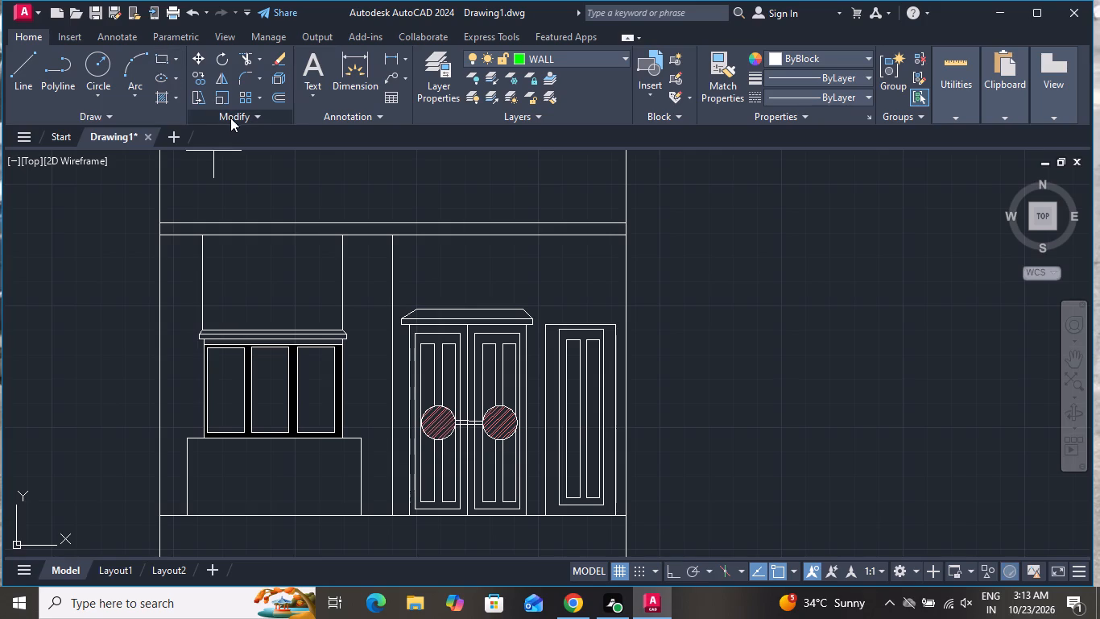
pyautogui.scroll(2, 577, 350)
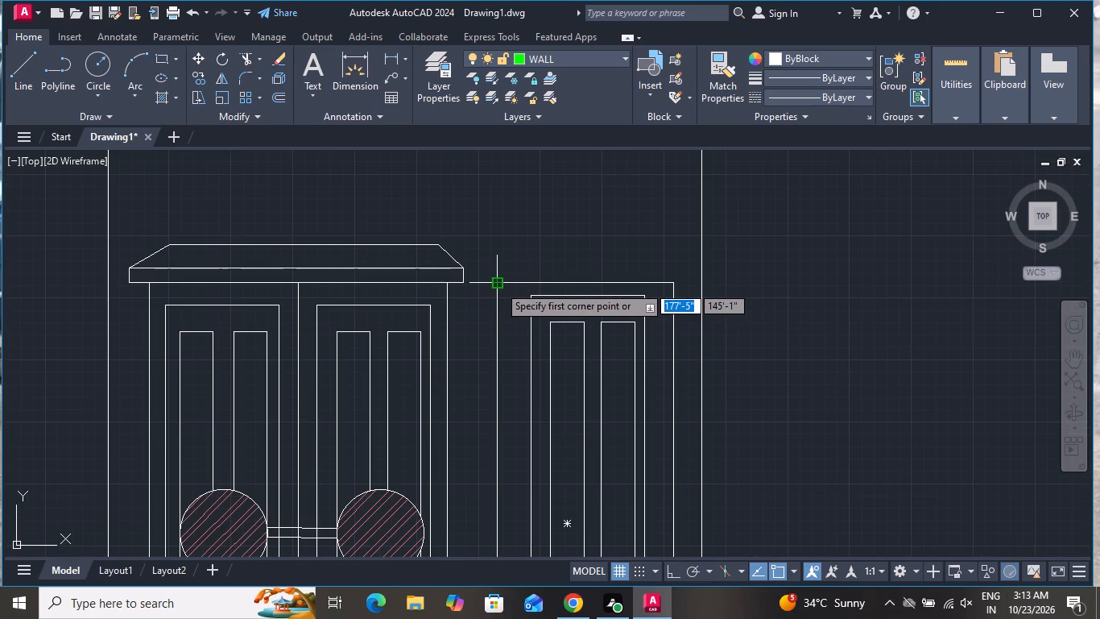
pyautogui.click(486, 283)
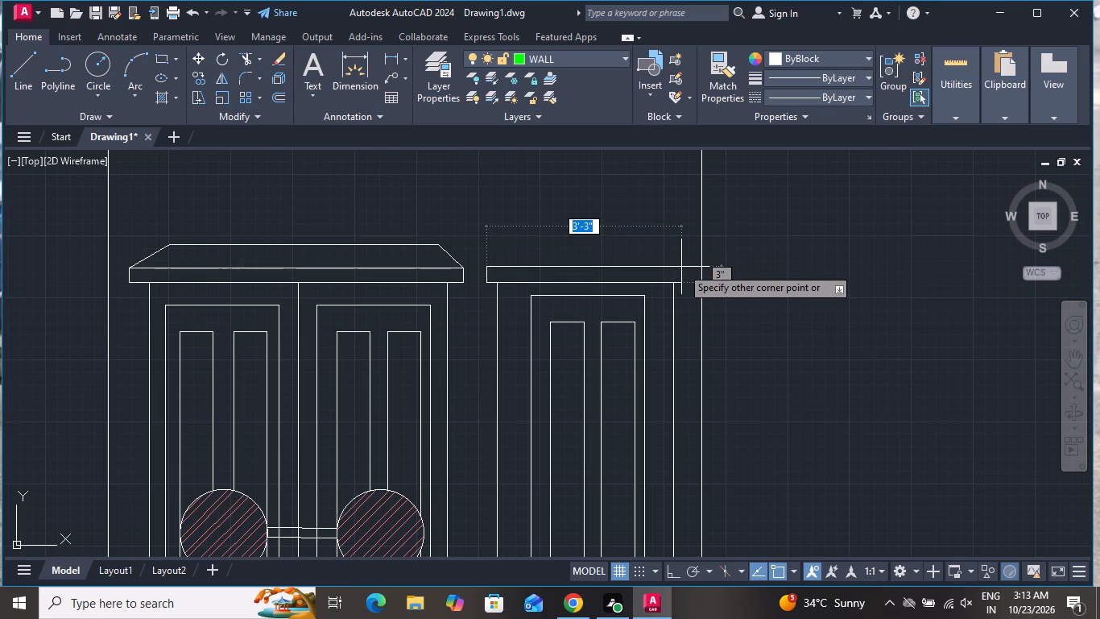
pyautogui.click(684, 267)
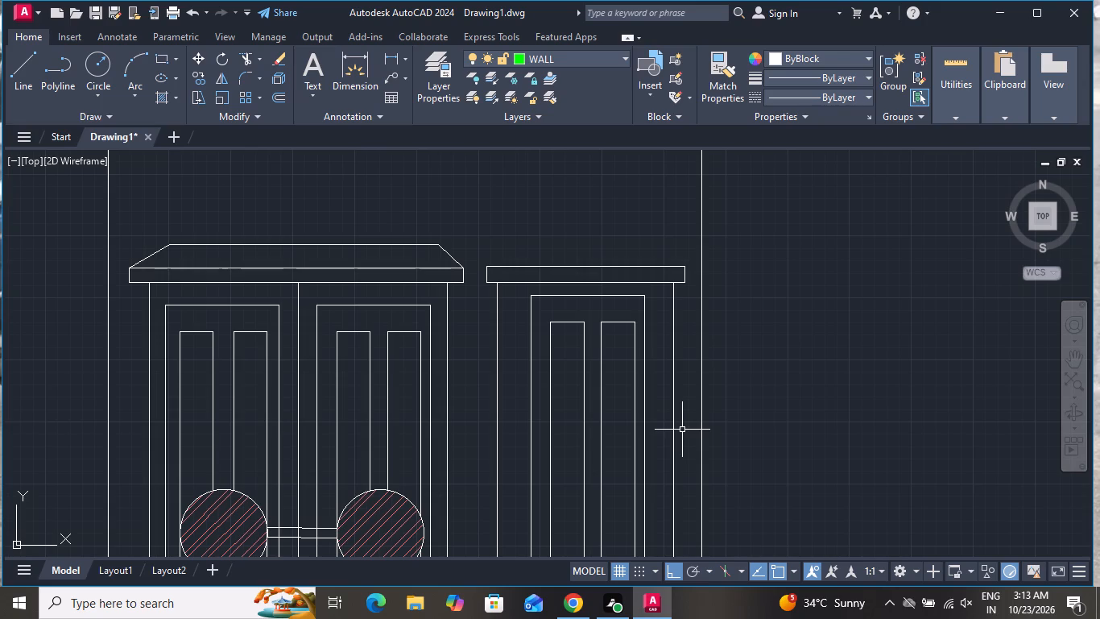
# With Ortho off, draw a slope inward from the new head's upper-left corner, continuing into a horizontal top line about 3' long.
pyautogui.click(29, 82)
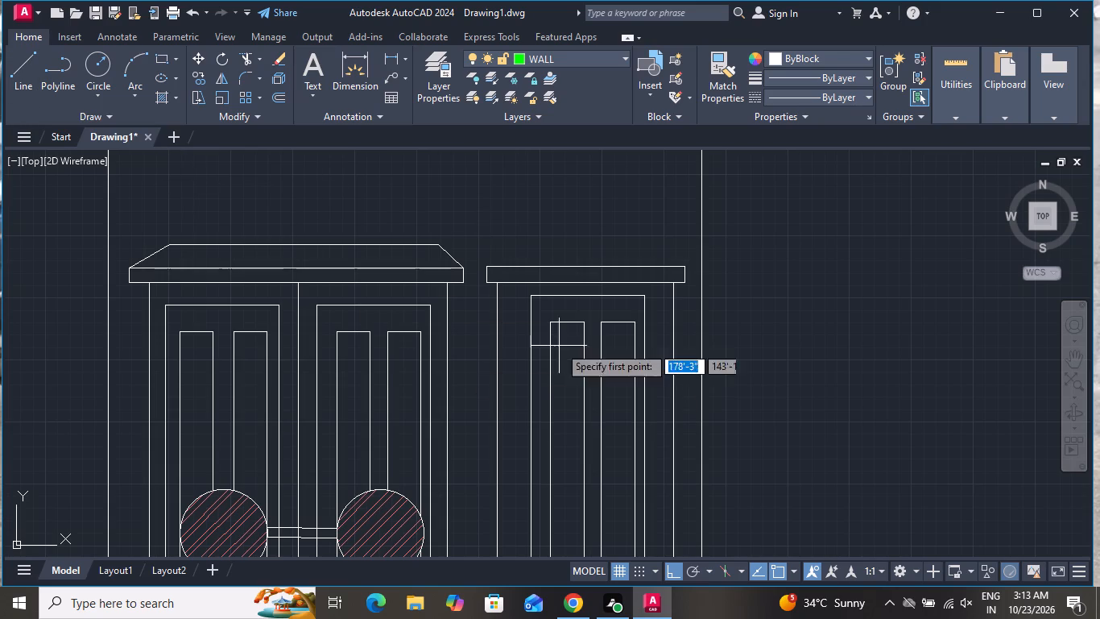
pyautogui.scroll(2, 530, 257)
pyautogui.click(417, 280)
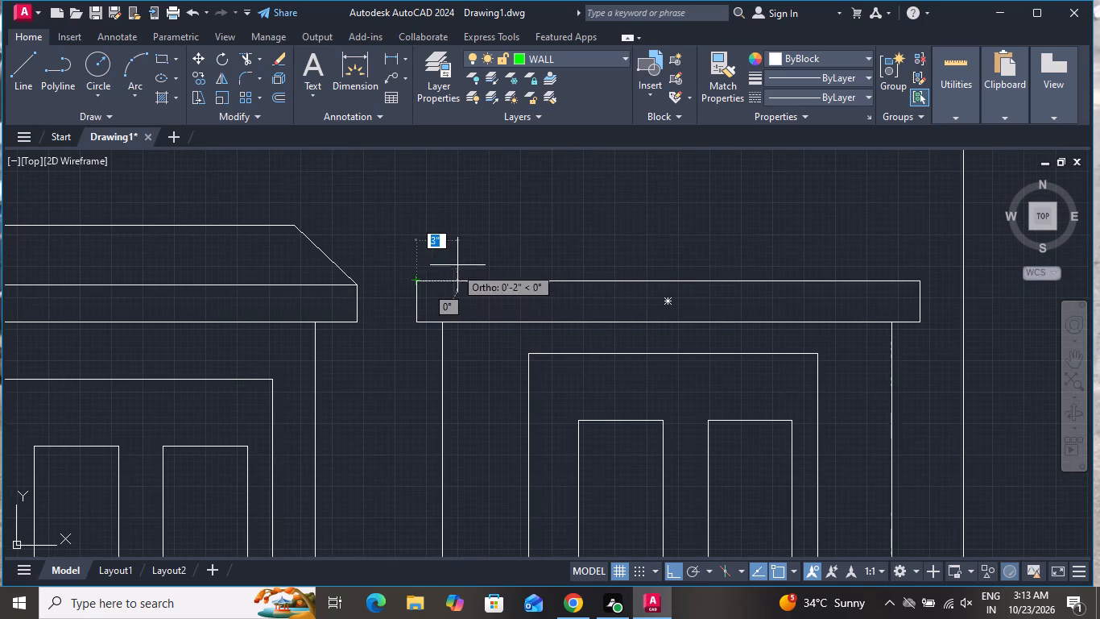
pyautogui.click(676, 567)
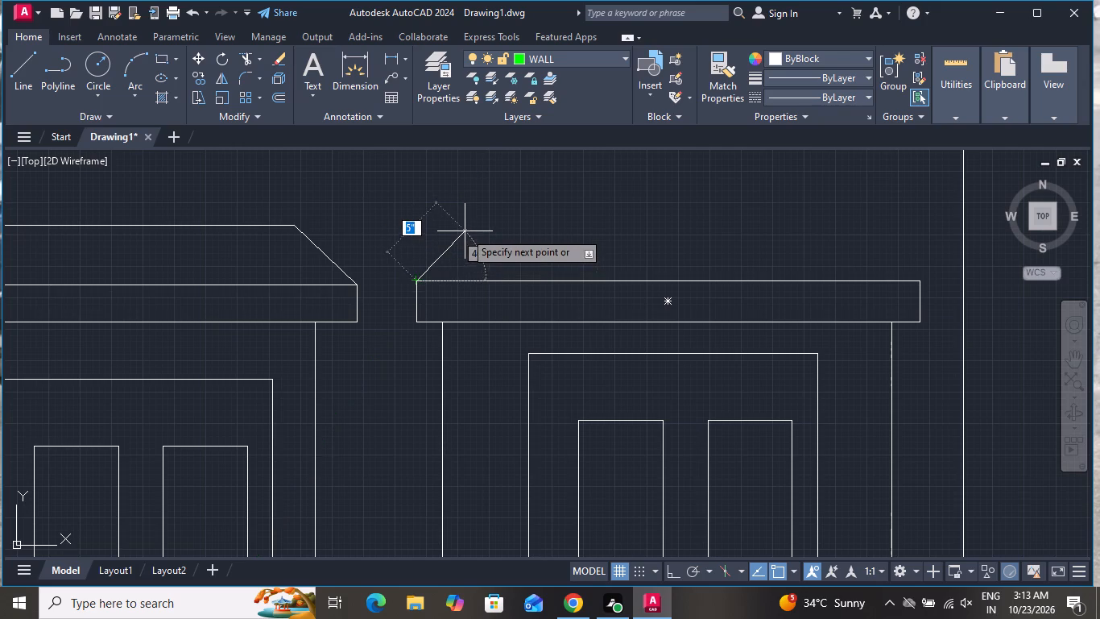
pyautogui.click(473, 223)
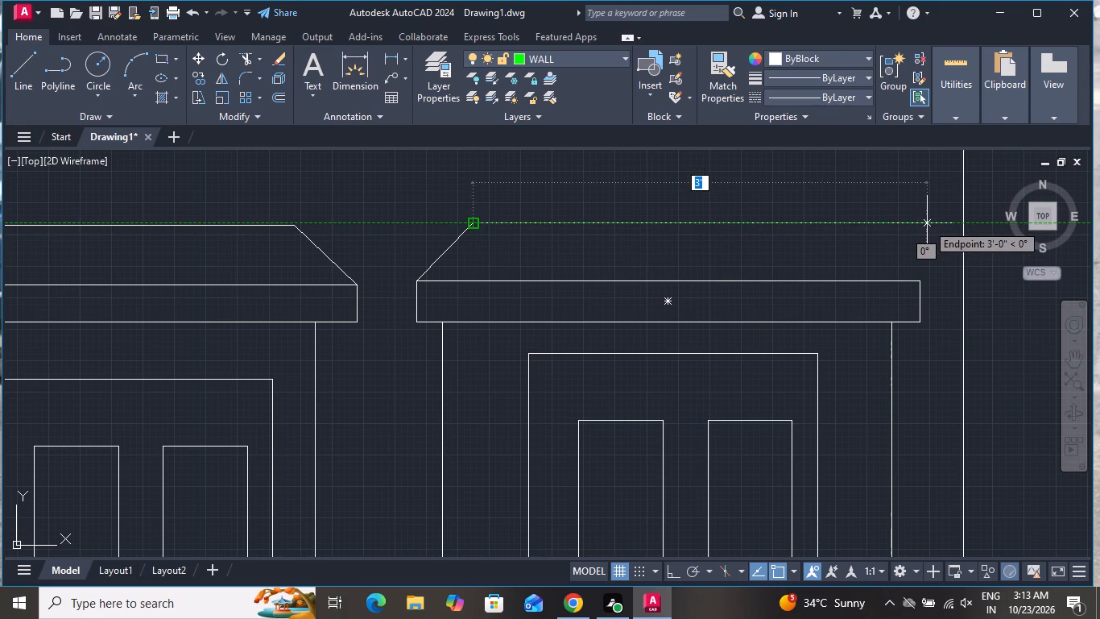
pyautogui.click(933, 222)
pyautogui.rightClick(933, 222)
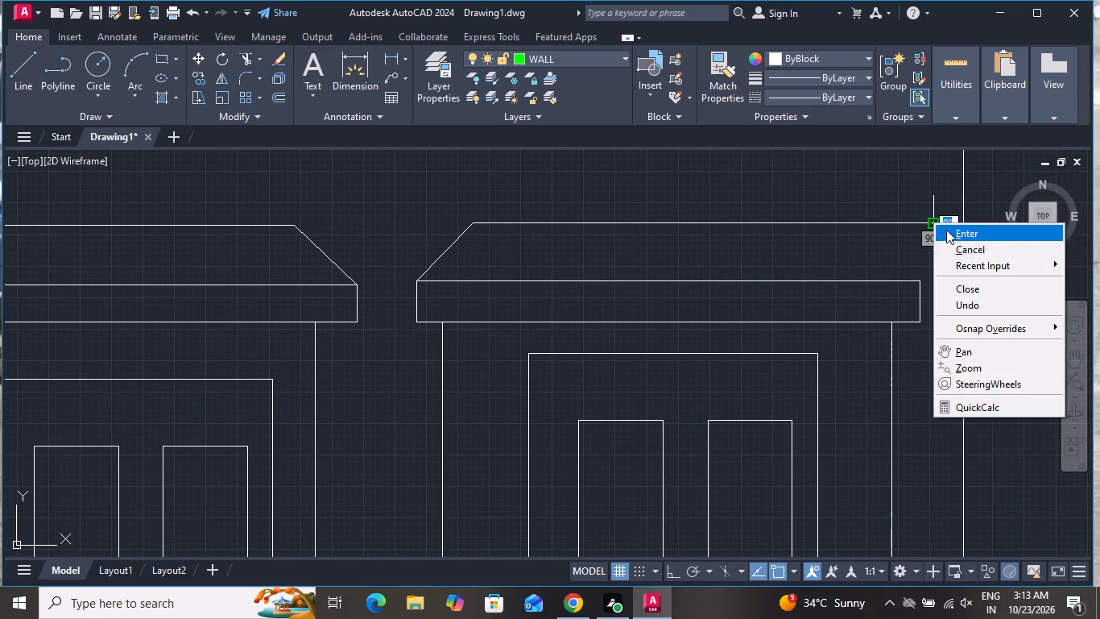
pyautogui.click(962, 245)
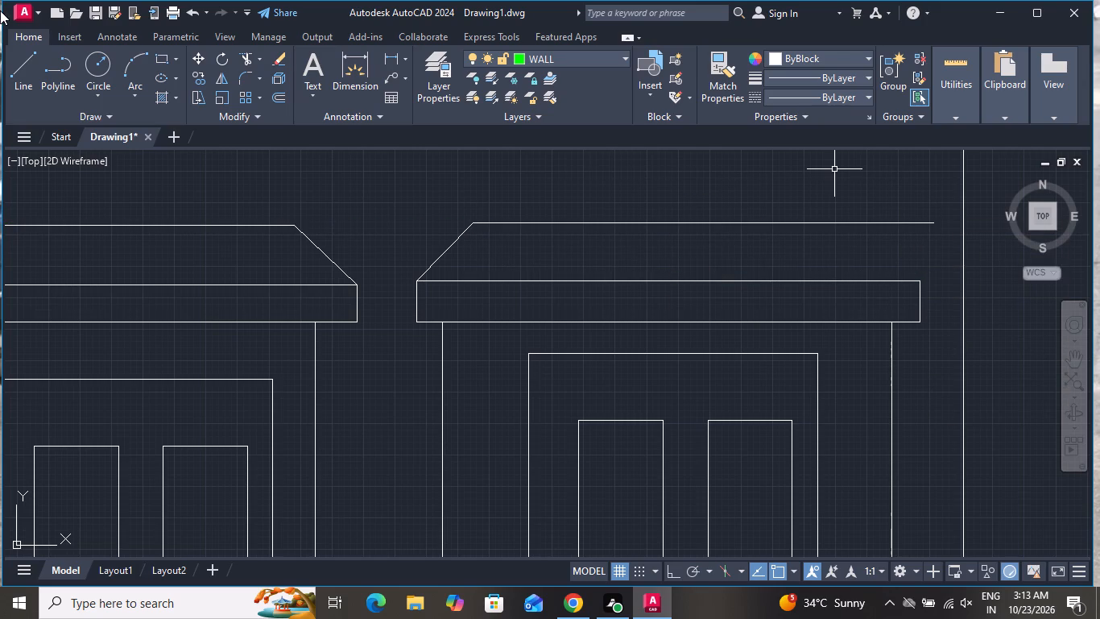
# Draw a sloping line about 5" long from the single leaf head's upper-right corner up to the horizontal top line.
pyautogui.click(26, 58)
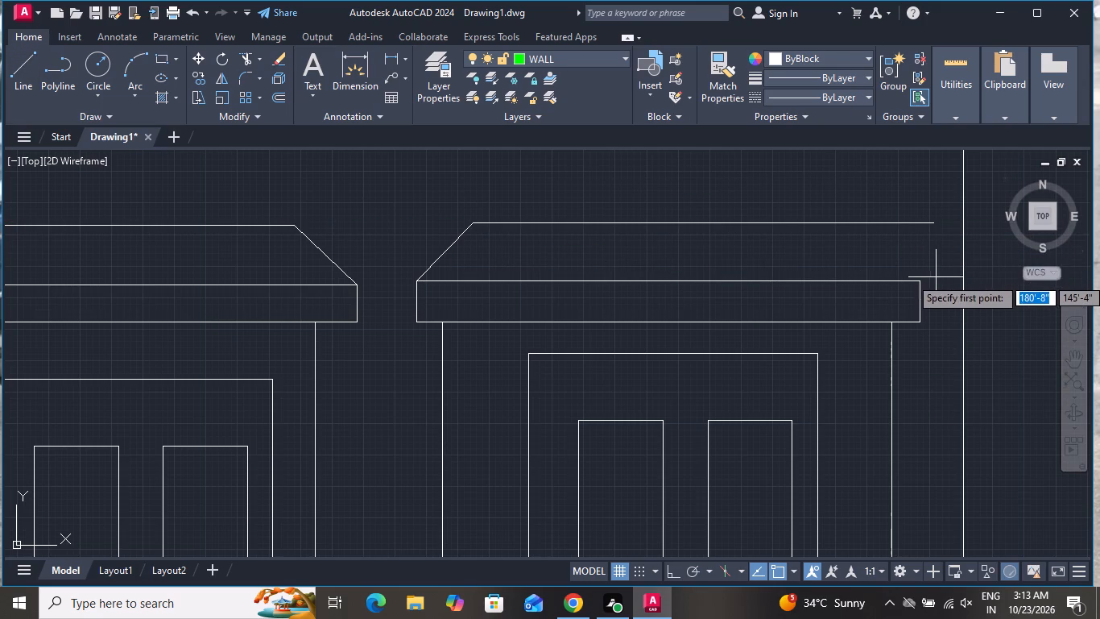
pyautogui.click(919, 281)
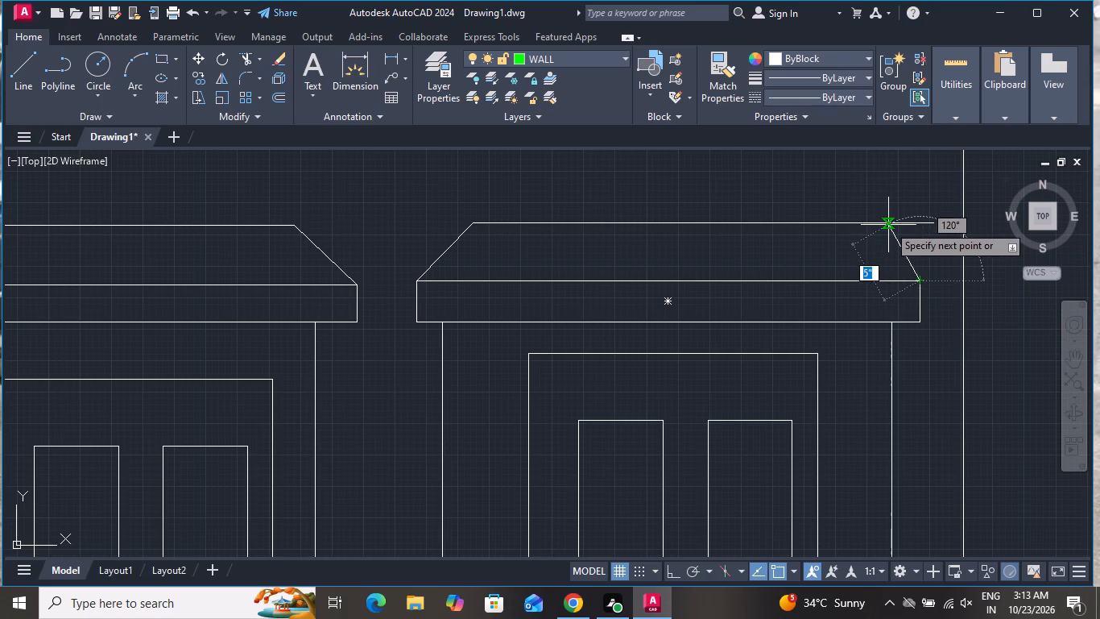
pyautogui.click(887, 223)
pyautogui.rightClick(887, 223)
pyautogui.click(908, 250)
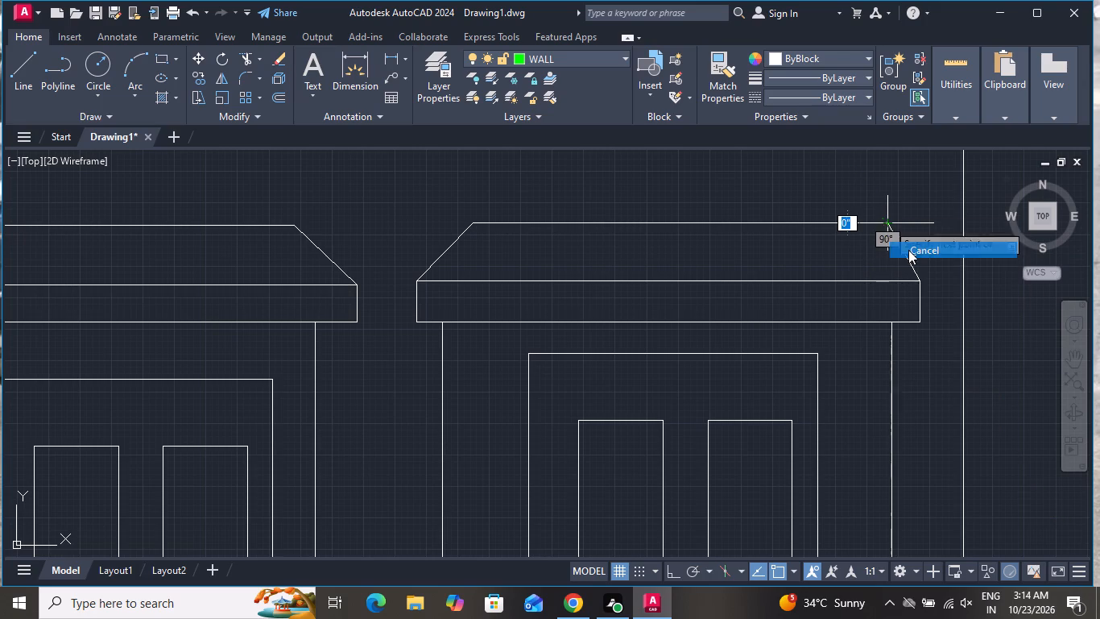
# Trim the end of the horizontal top line that extends beyond the right-hand slope of the single leaf's head.
pyautogui.click(246, 59)
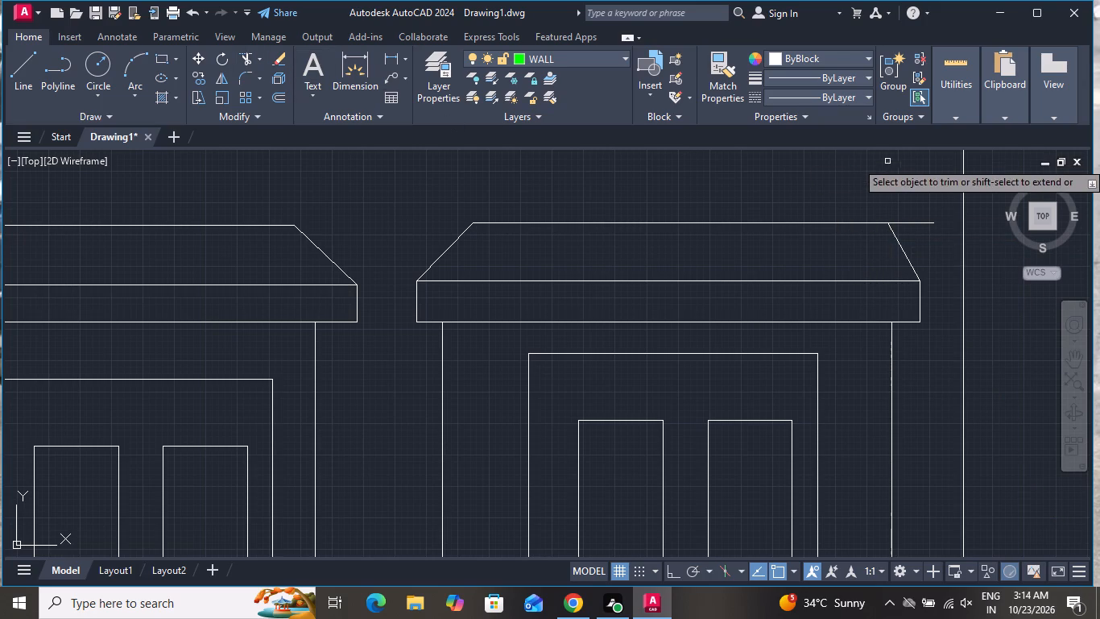
pyautogui.click(917, 193)
pyautogui.click(919, 239)
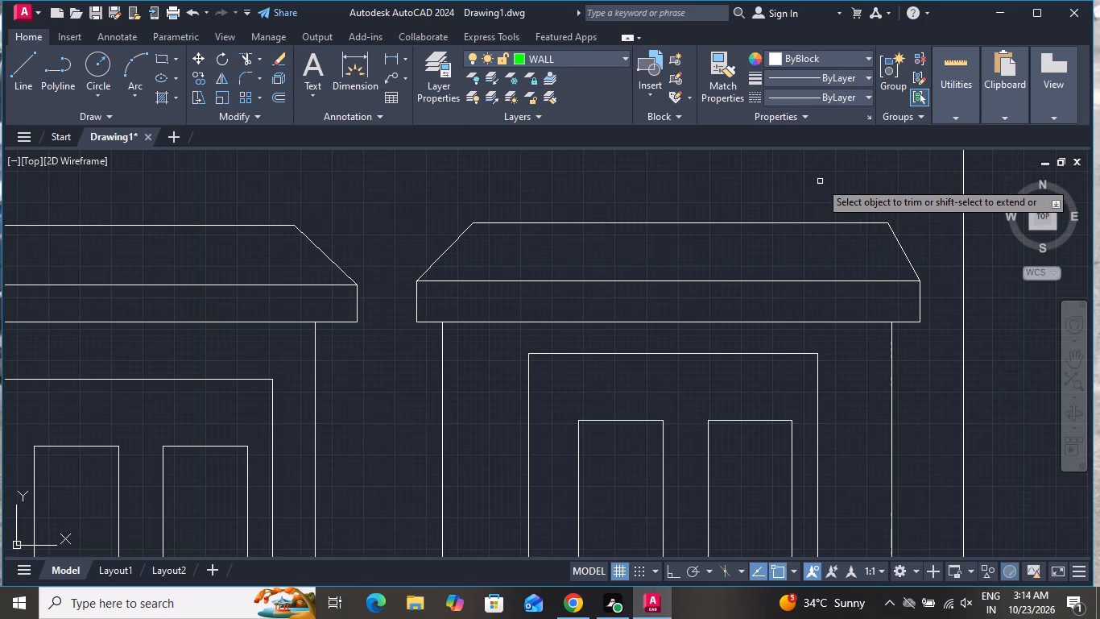
pyautogui.rightClick(820, 181)
pyautogui.click(846, 204)
# Copy the double door's right-hand handle circle about 3'-7" horizontally onto the single leaf's panels, level with the original.
pyautogui.scroll(-3, 799, 265)
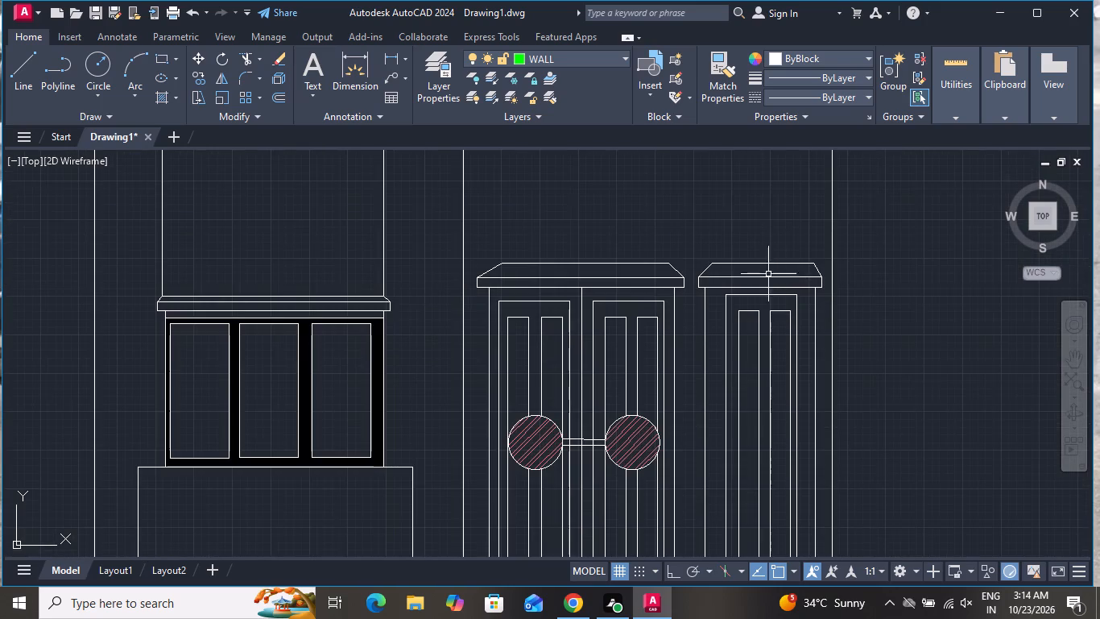
pyautogui.scroll(-1, 772, 263)
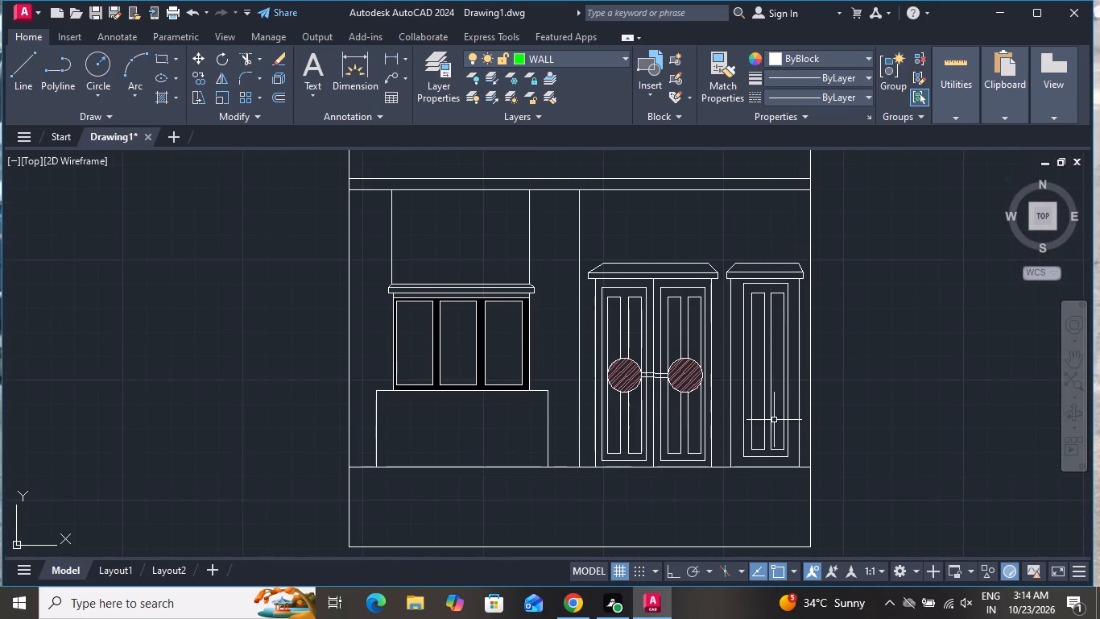
pyautogui.scroll(2, 728, 420)
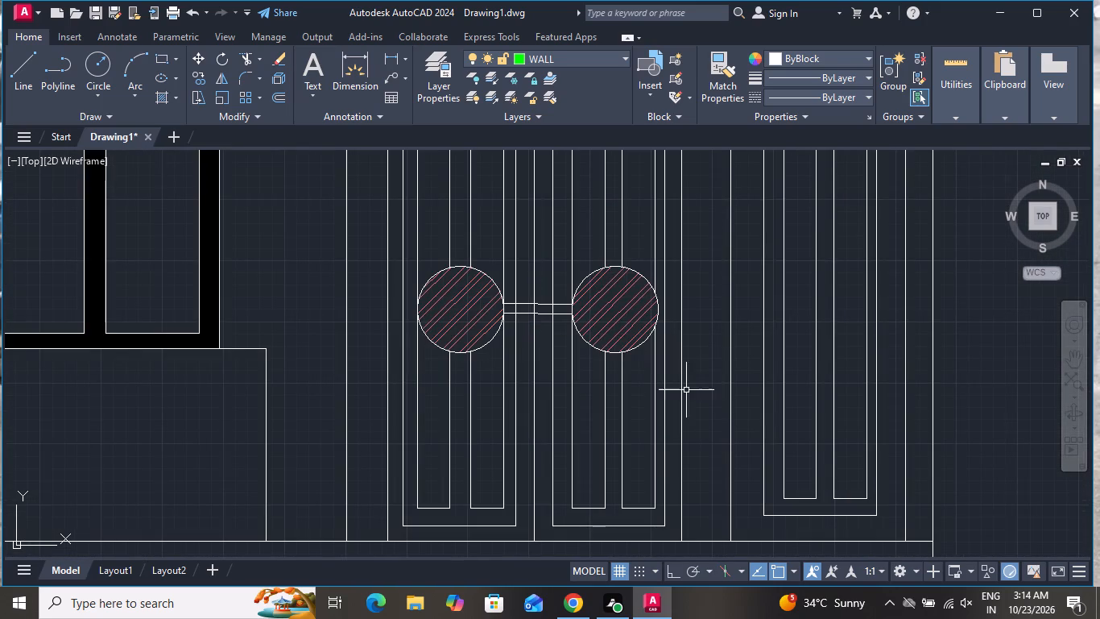
pyautogui.click(647, 343)
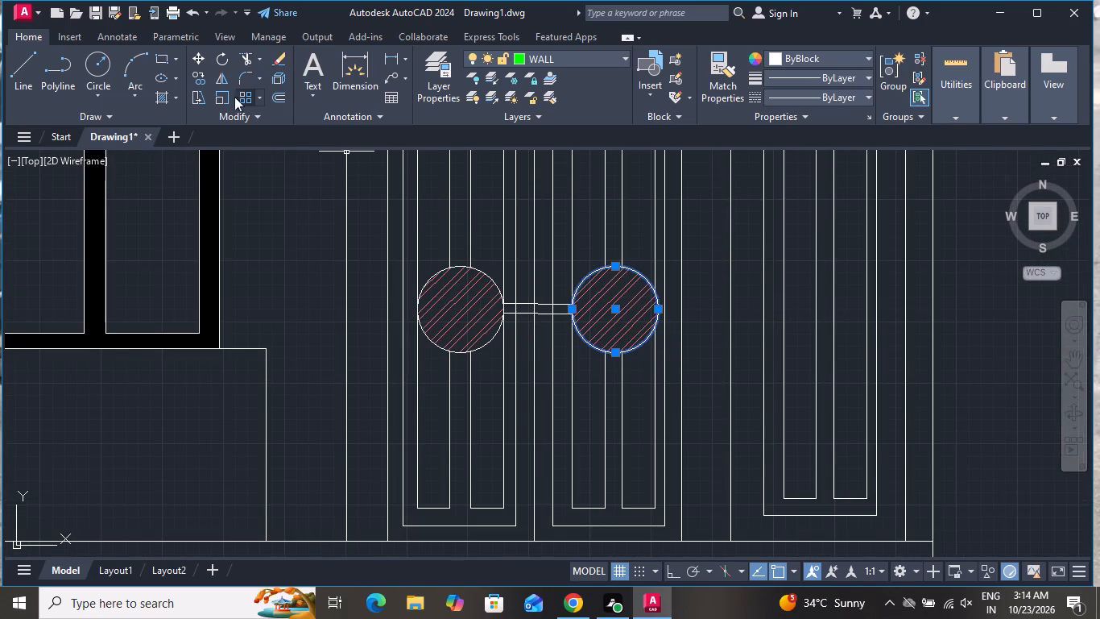
pyautogui.click(200, 77)
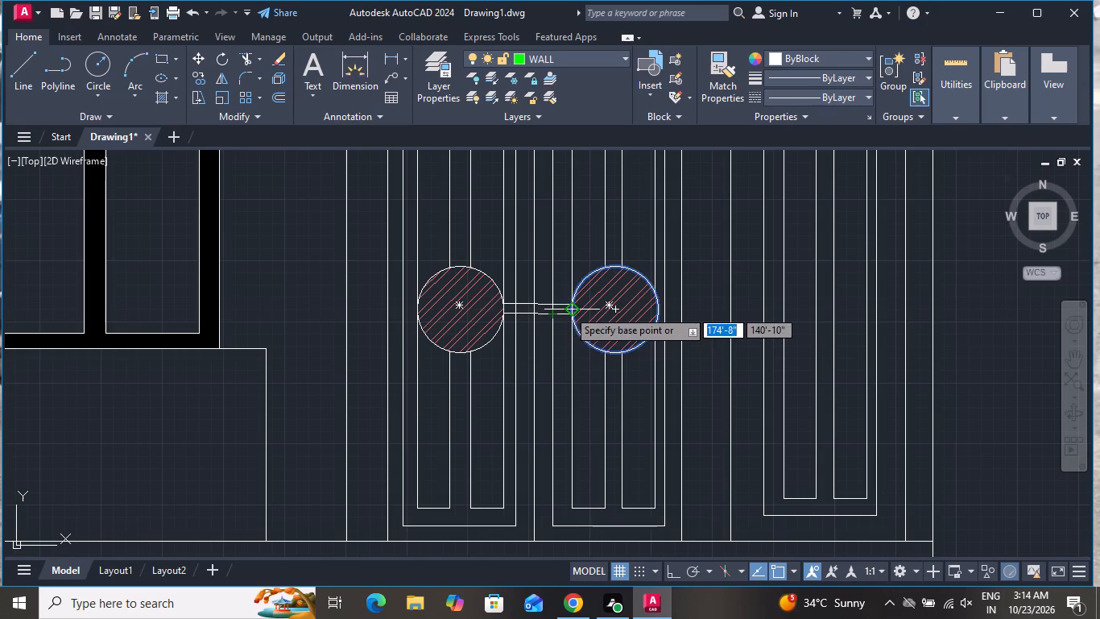
pyautogui.click(568, 309)
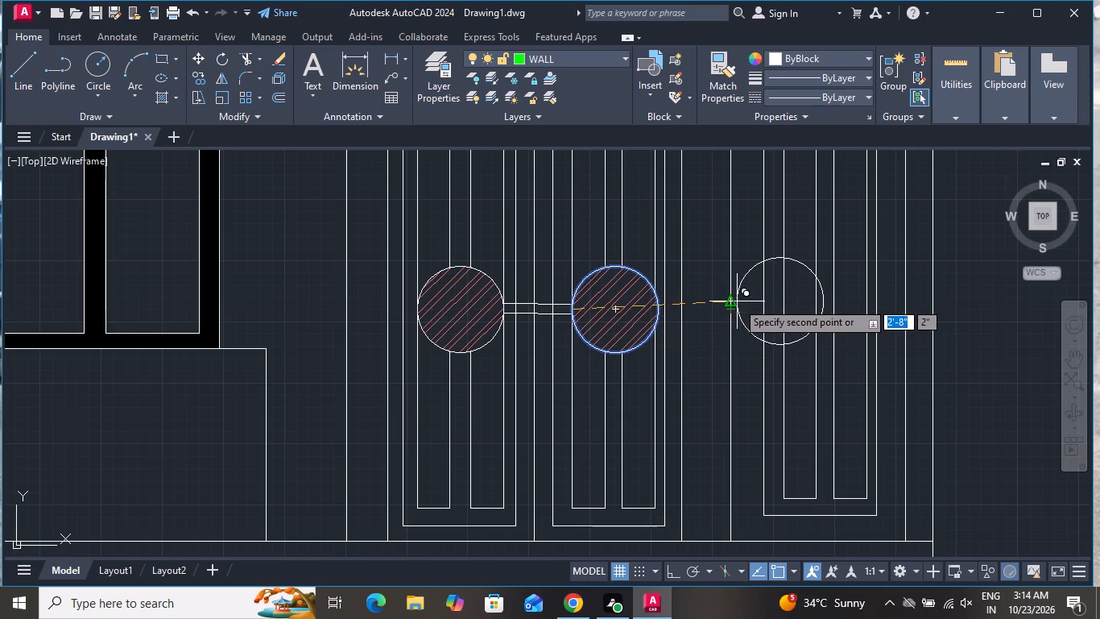
pyautogui.scroll(2, 808, 298)
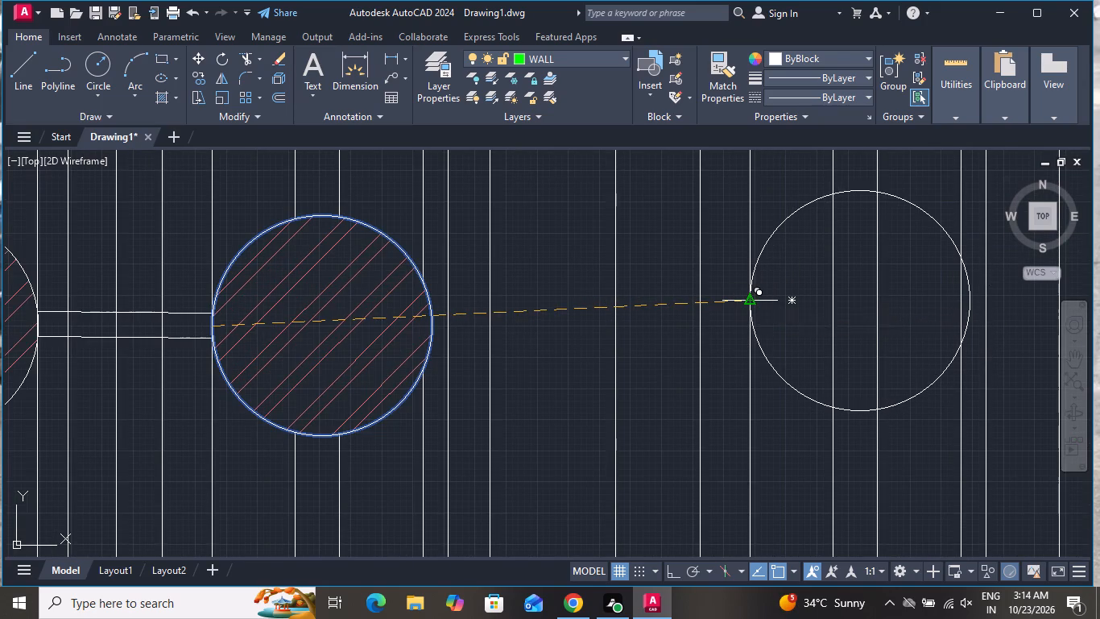
pyautogui.scroll(-2, 741, 311)
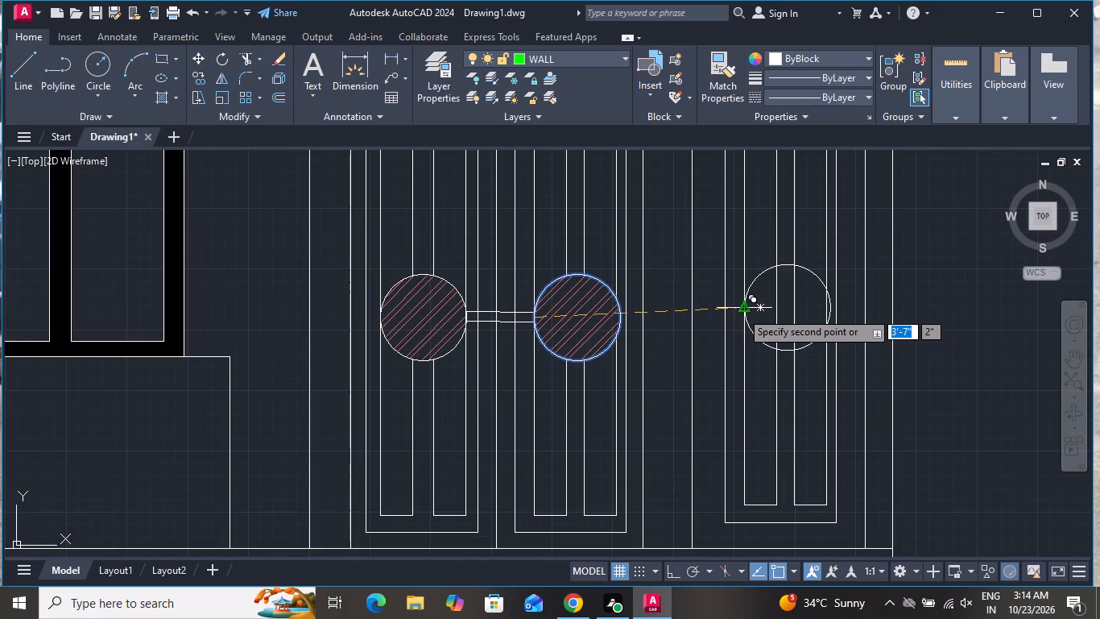
pyautogui.scroll(-1, 741, 314)
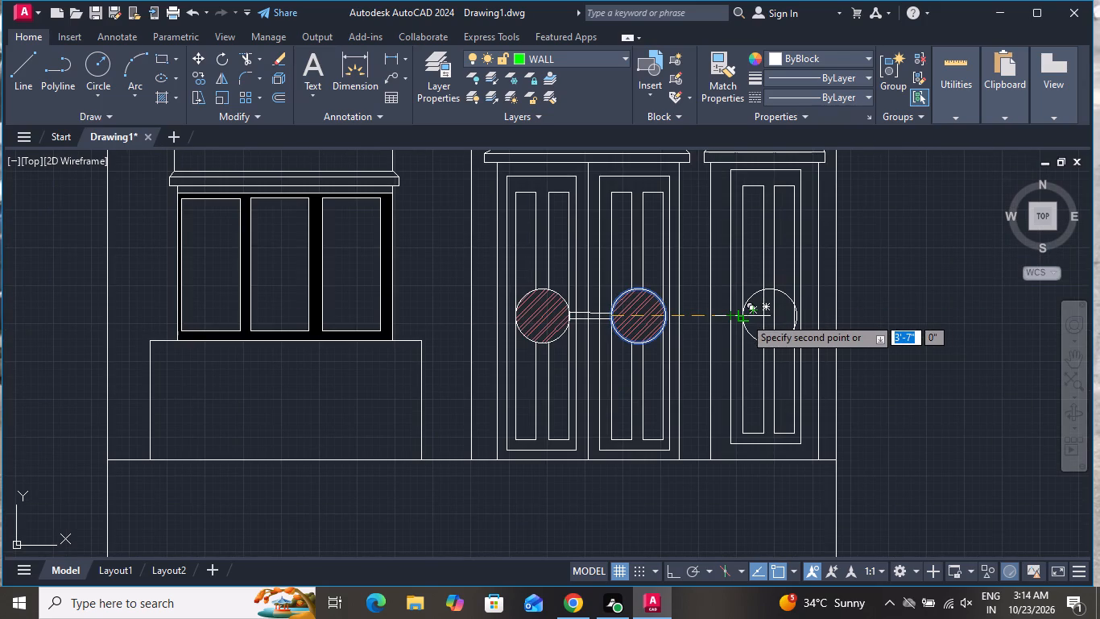
pyautogui.click(744, 317)
pyautogui.rightClick(730, 341)
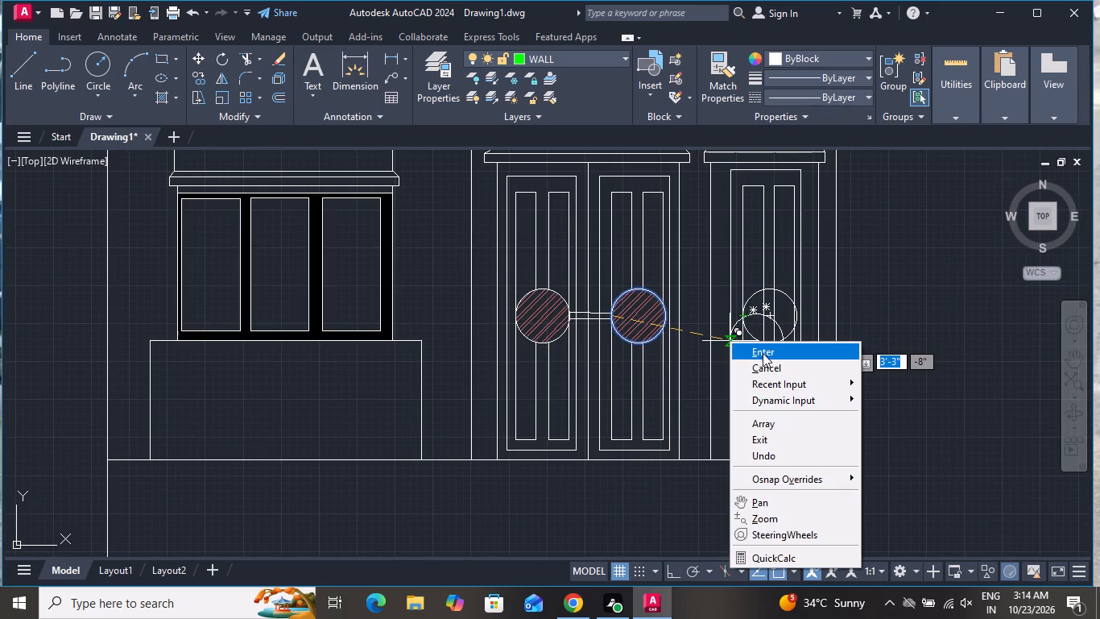
pyautogui.click(762, 359)
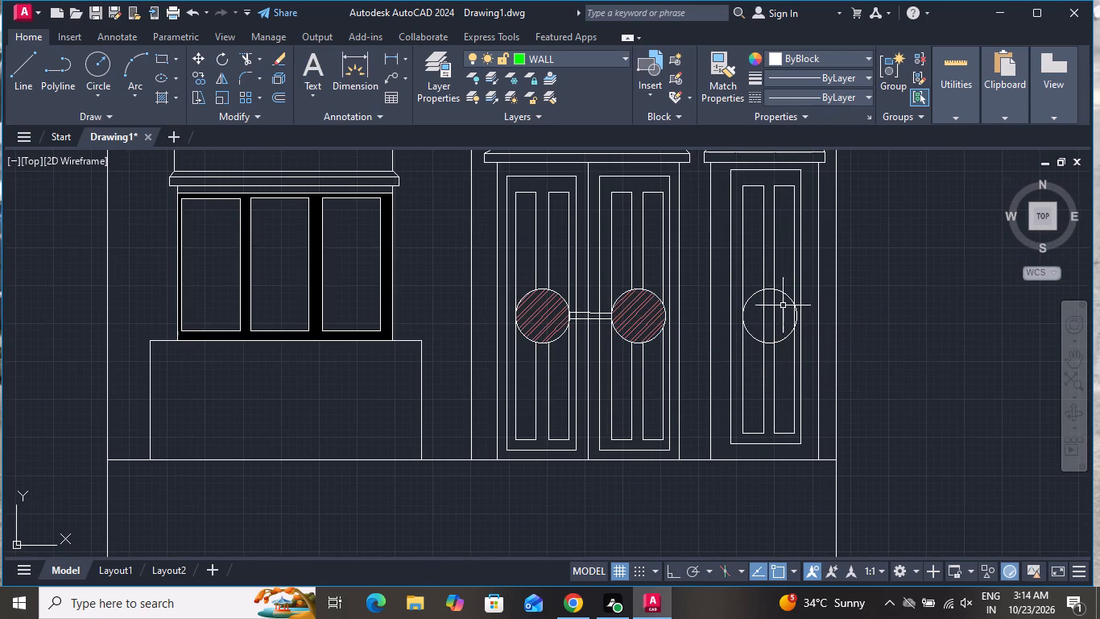
# Trim away the panel lines that run through the inside of the single leaf's handle circle.
pyautogui.scroll(3, 780, 308)
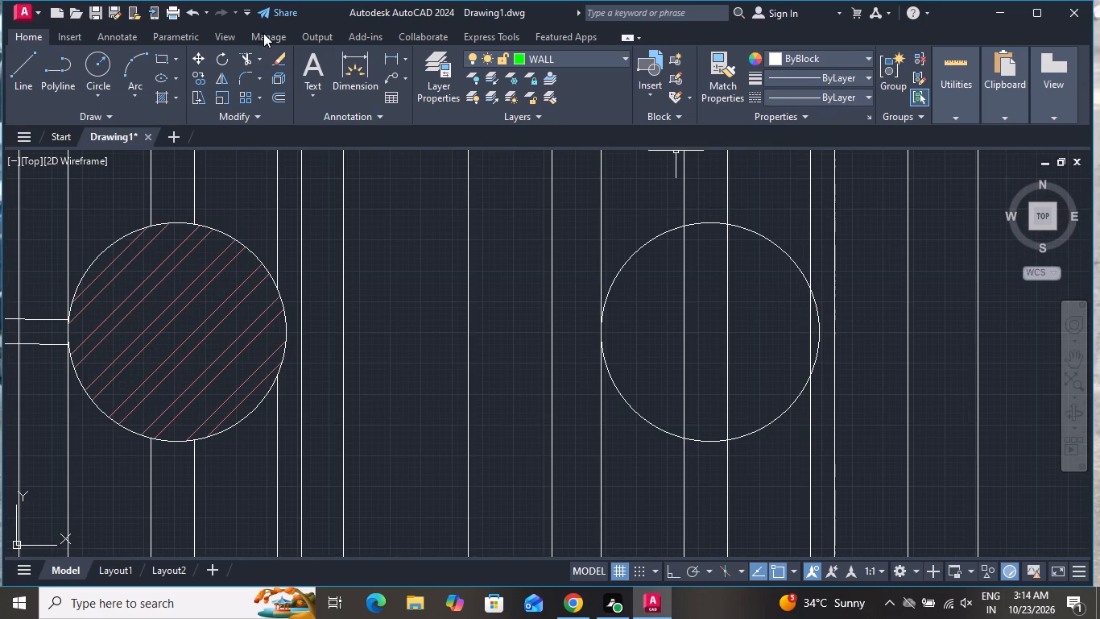
pyautogui.click(239, 56)
pyautogui.click(669, 372)
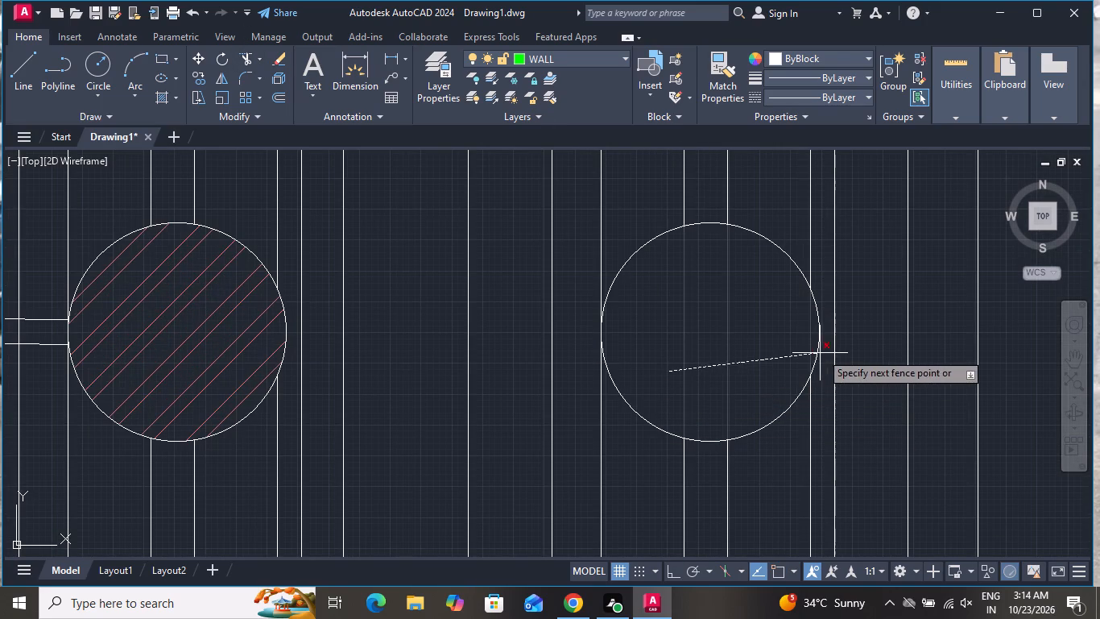
pyautogui.click(814, 343)
pyautogui.scroll(-1, 702, 364)
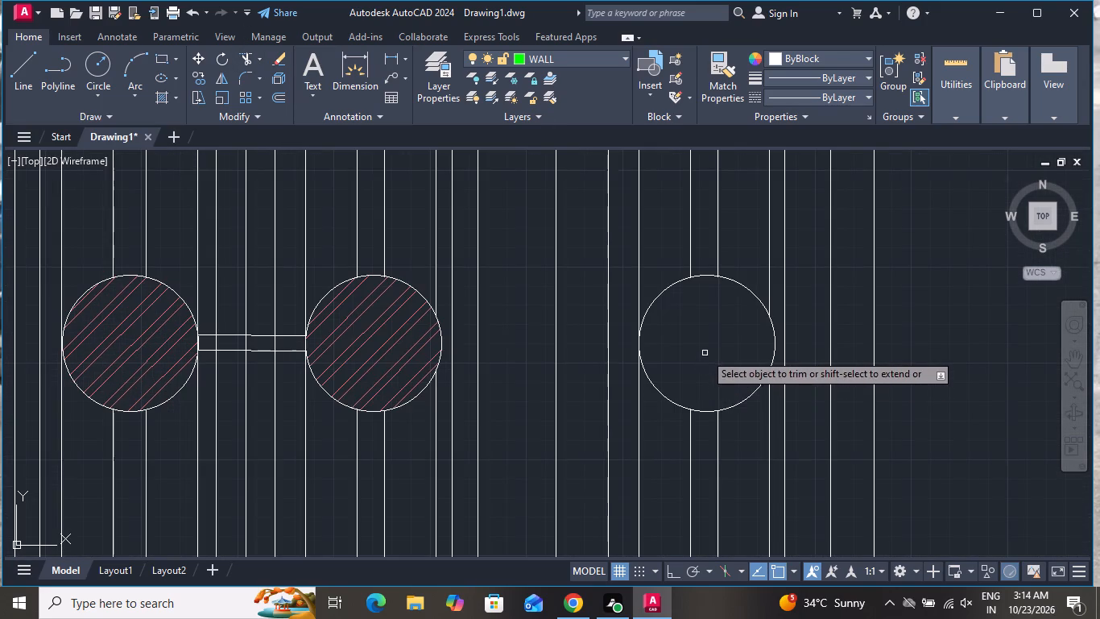
pyautogui.rightClick(705, 352)
pyautogui.click(750, 376)
pyautogui.scroll(-2, 751, 375)
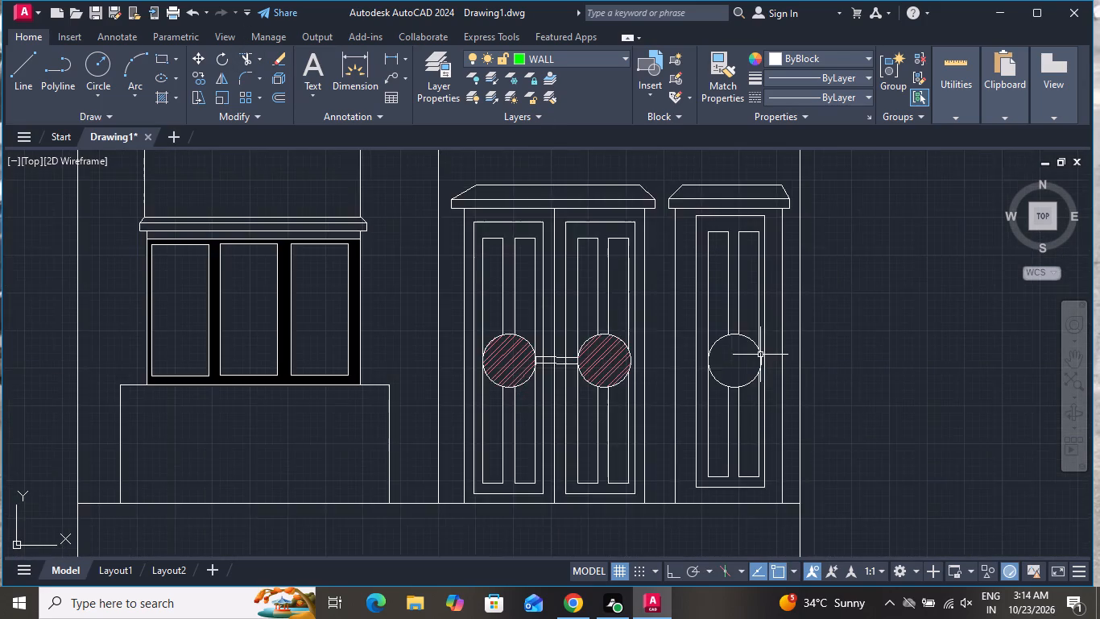
# Draw a shallow three-point arc across the lower part of the single leaf's handle circle, extending past the right side of the leaf.
pyautogui.scroll(-1, 764, 355)
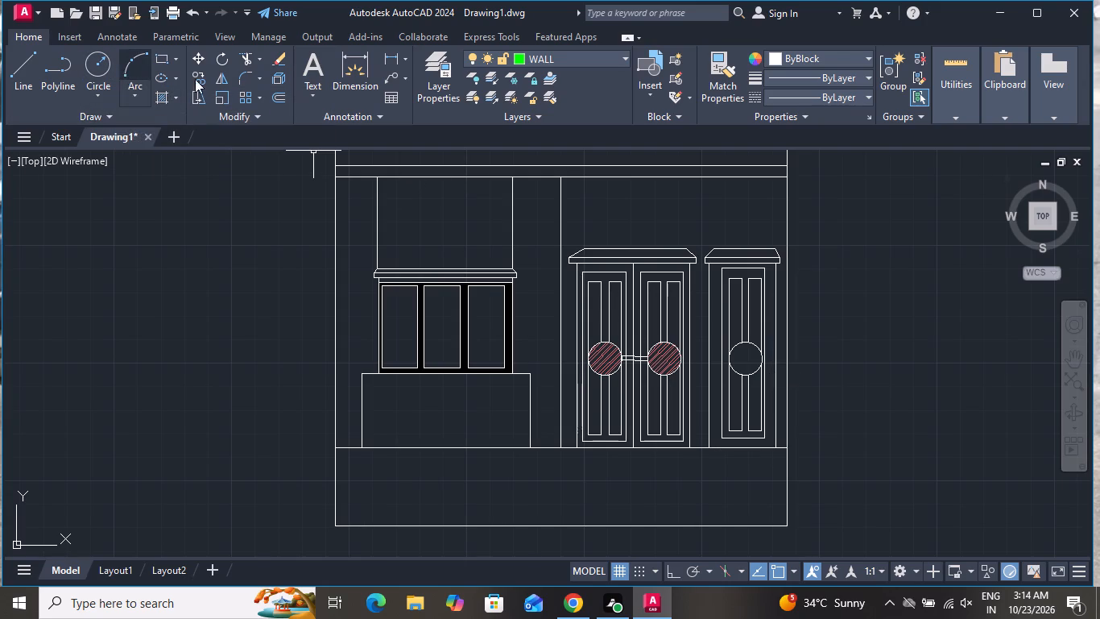
pyautogui.click(142, 64)
pyautogui.scroll(2, 738, 373)
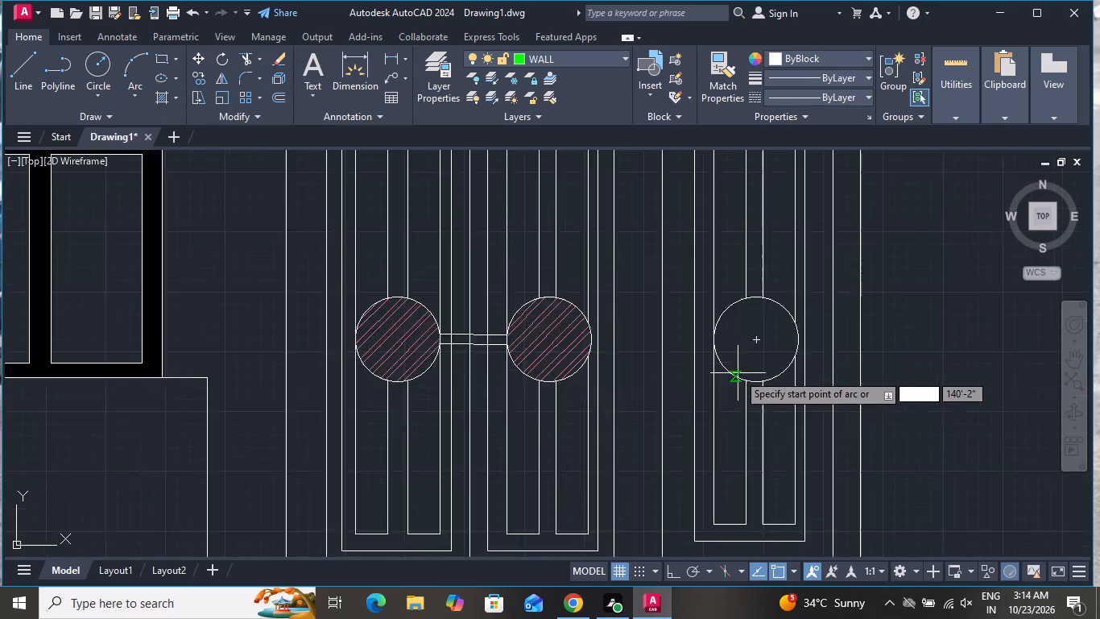
pyautogui.scroll(1, 738, 373)
pyautogui.click(712, 366)
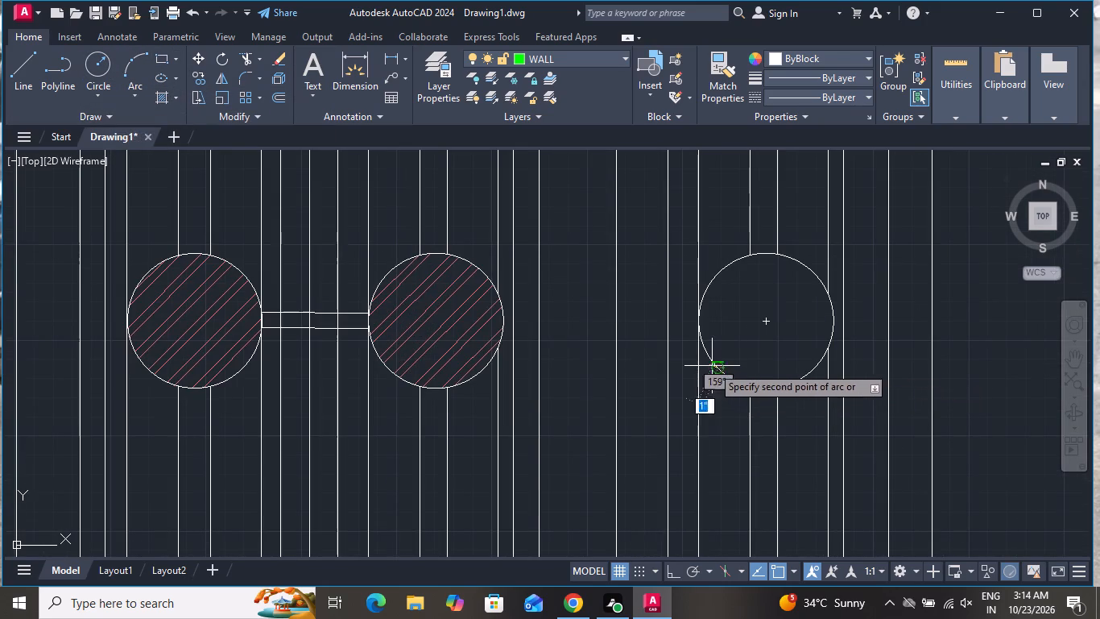
pyautogui.click(821, 364)
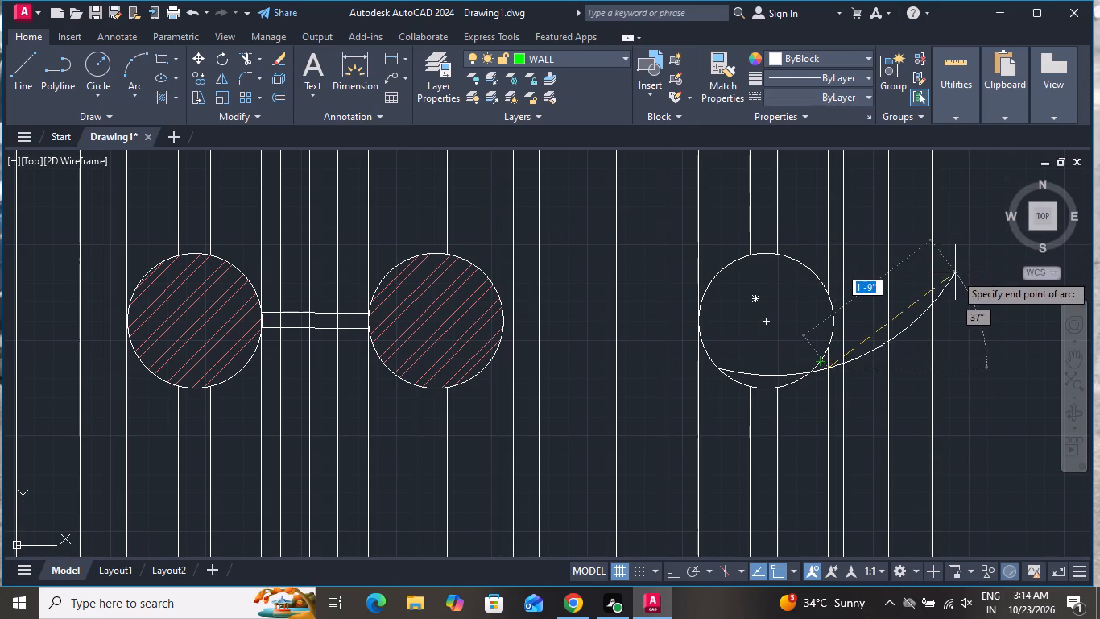
pyautogui.click(947, 314)
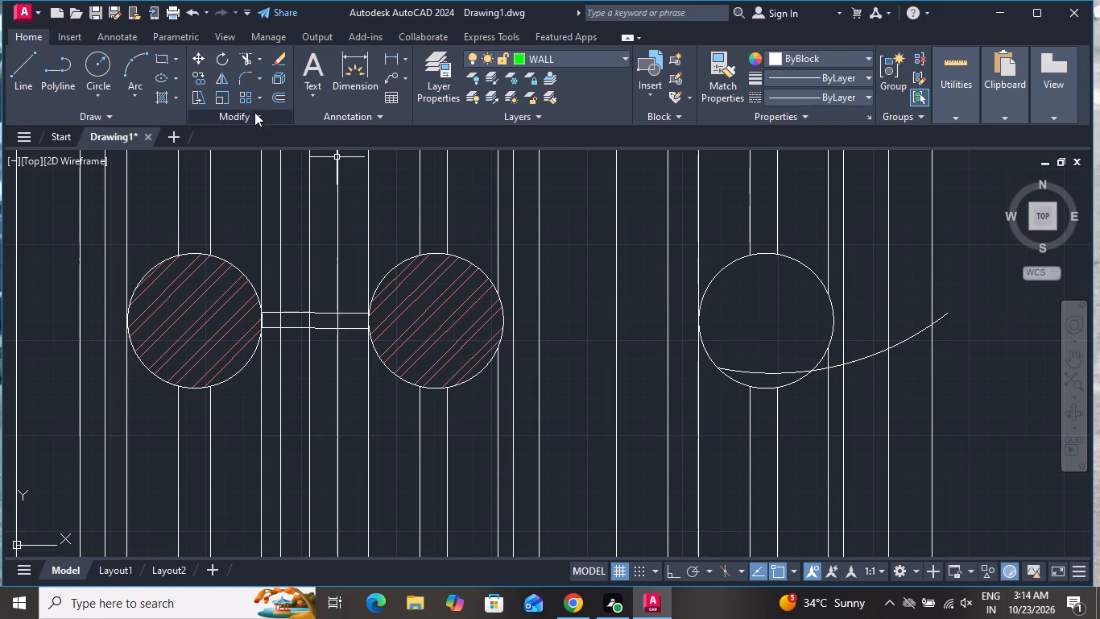
# Trim every part of the arc outside the single leaf's handle circle, keeping only the curve inside it.
pyautogui.click(247, 60)
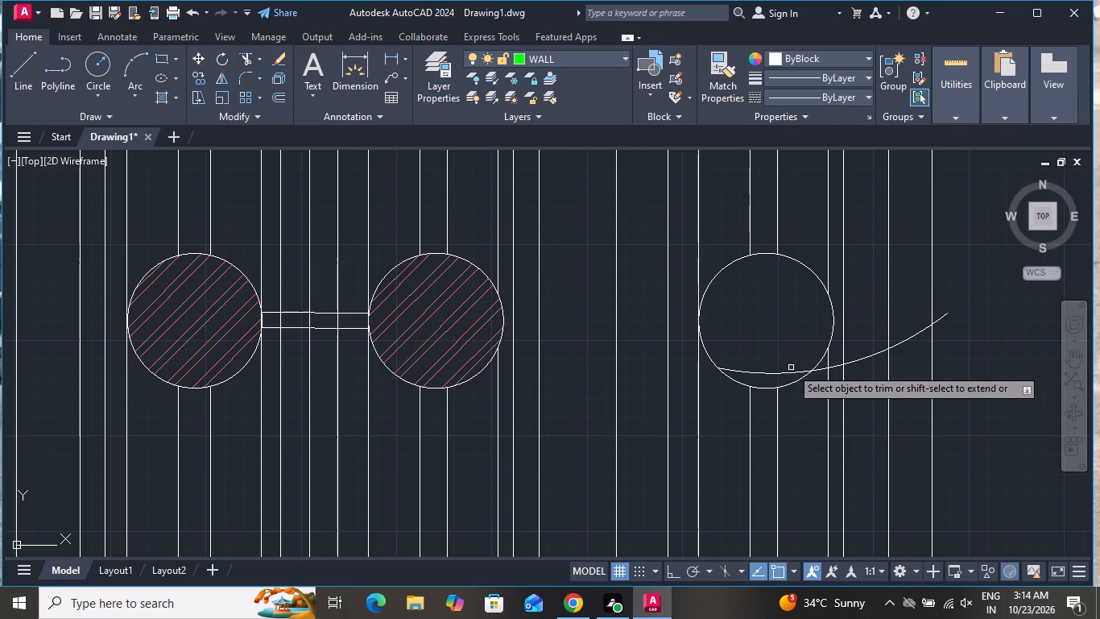
pyautogui.click(821, 368)
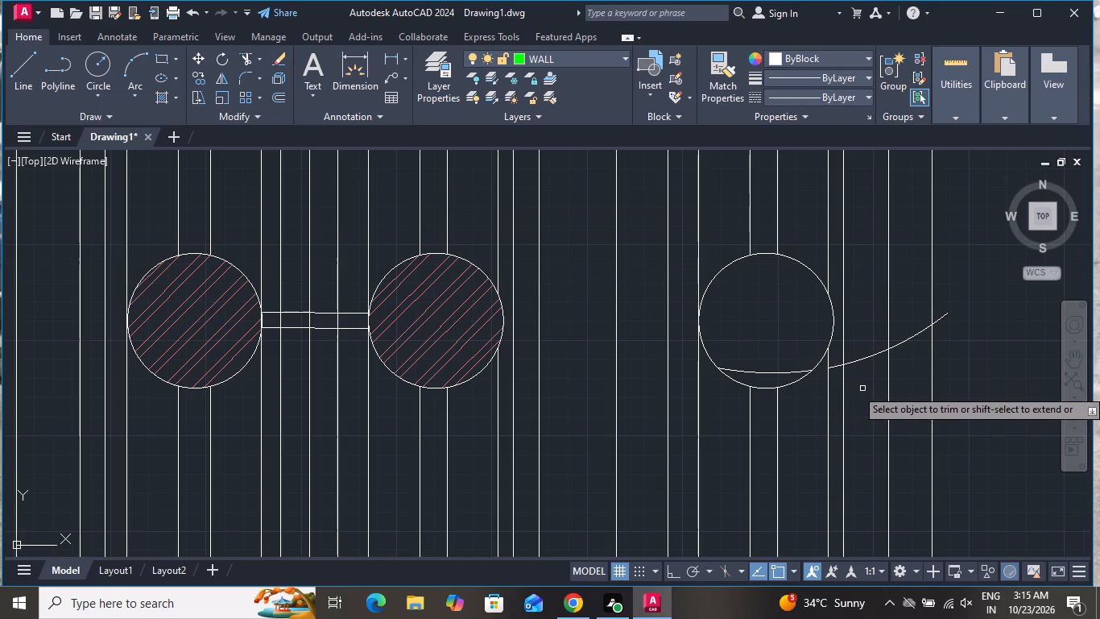
pyautogui.click(831, 364)
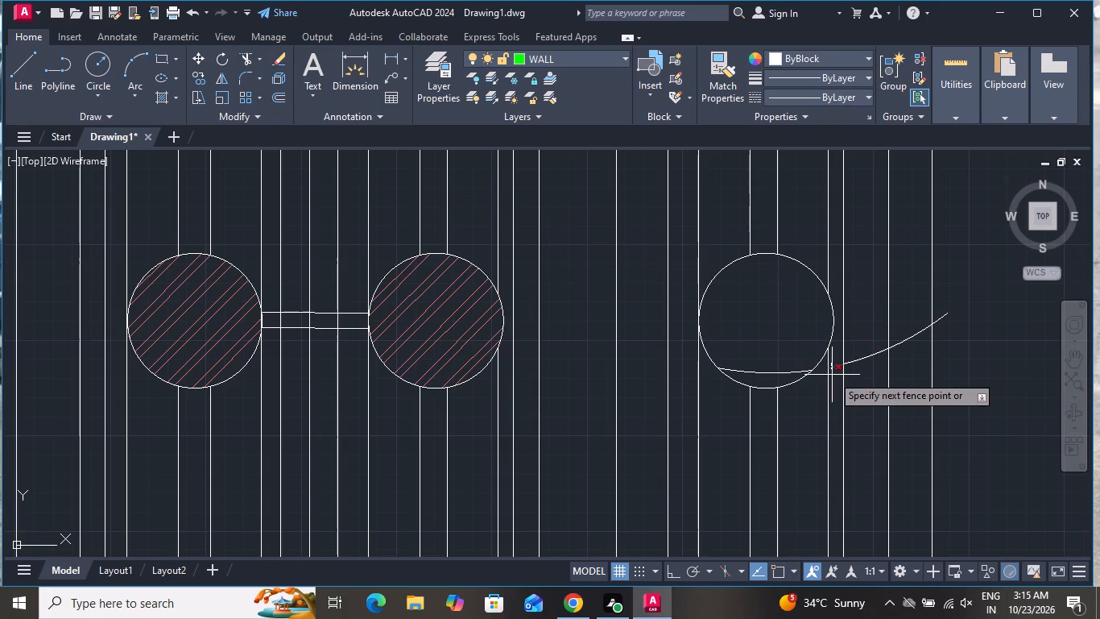
pyautogui.click(832, 375)
pyautogui.click(858, 356)
pyautogui.click(860, 367)
pyautogui.click(904, 321)
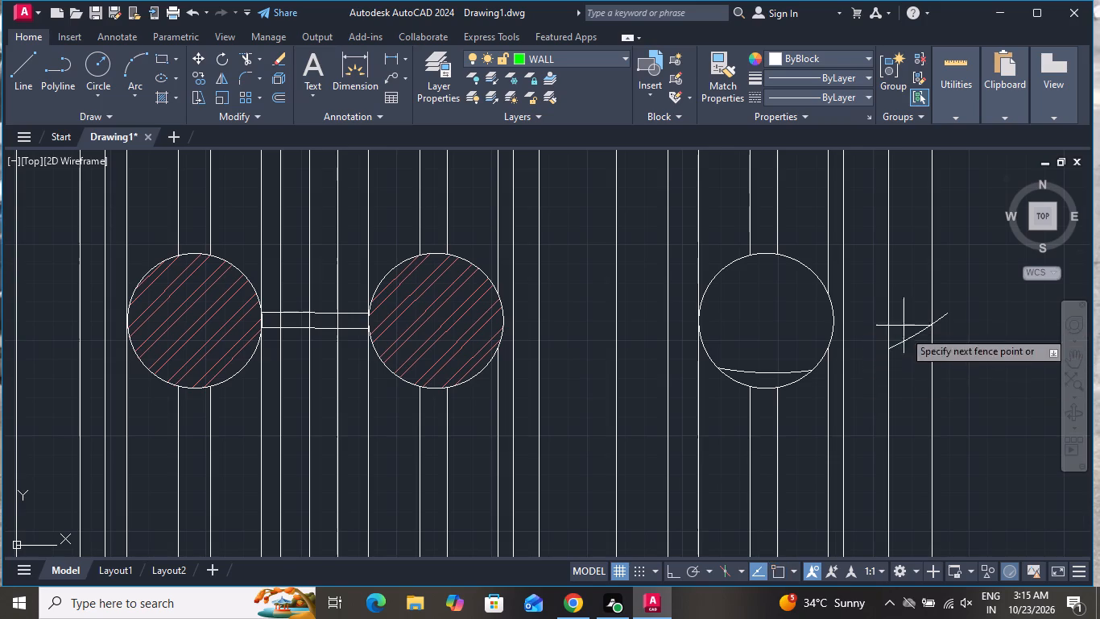
pyautogui.click(904, 368)
pyautogui.click(945, 314)
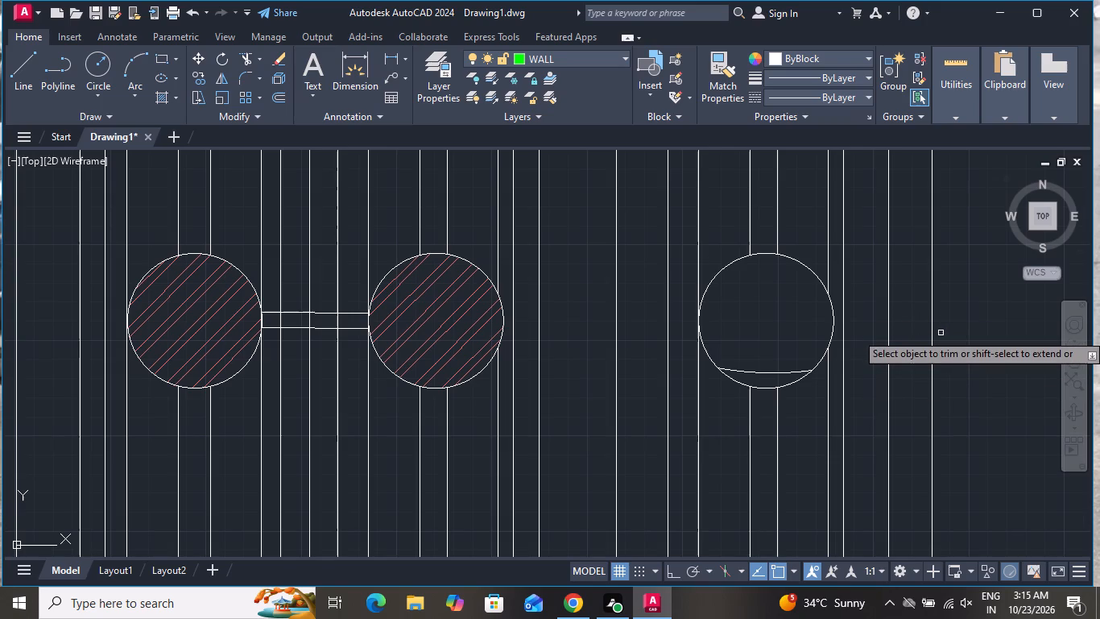
pyautogui.rightClick(941, 333)
pyautogui.click(958, 355)
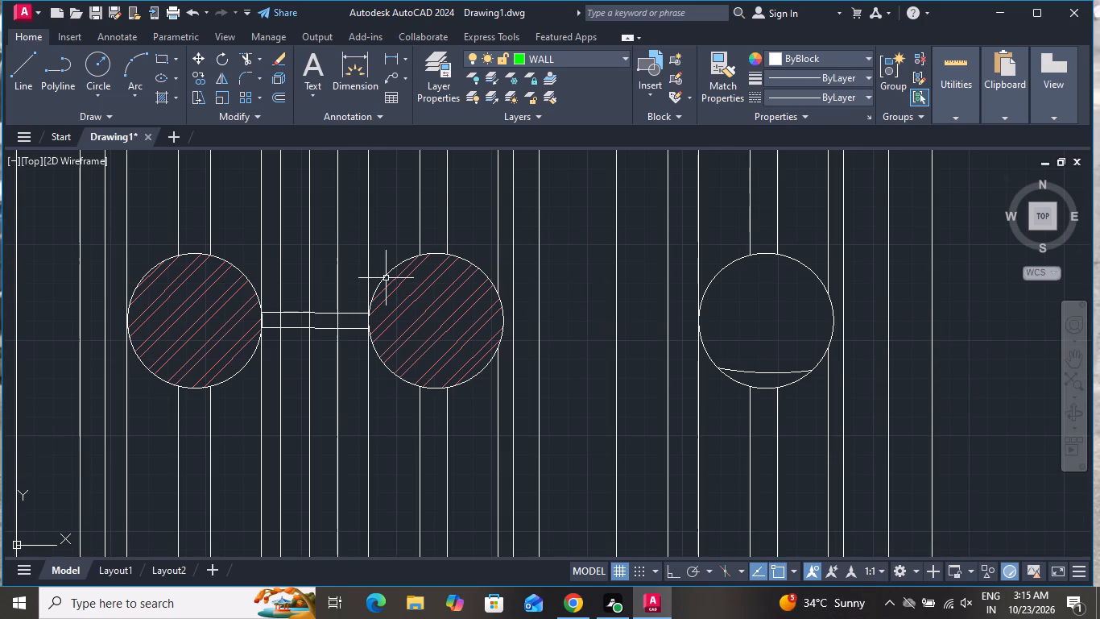
# Hatch the single leaf's handle circle with the ANSI32 pattern, filling the areas above and below the arc.
pyautogui.click(163, 99)
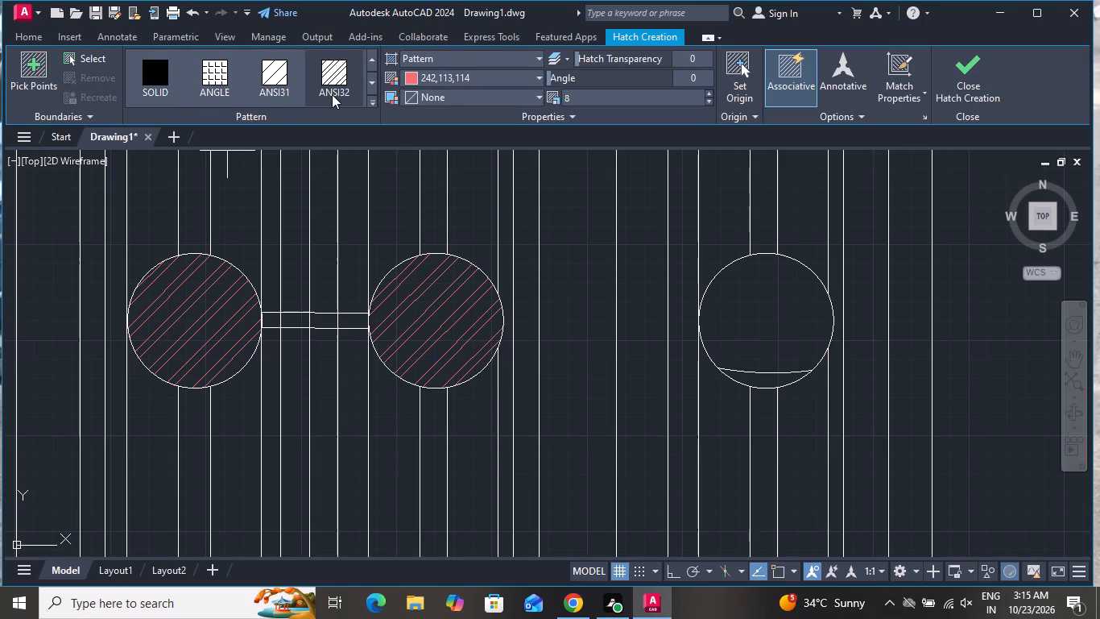
pyautogui.click(337, 88)
pyautogui.click(778, 355)
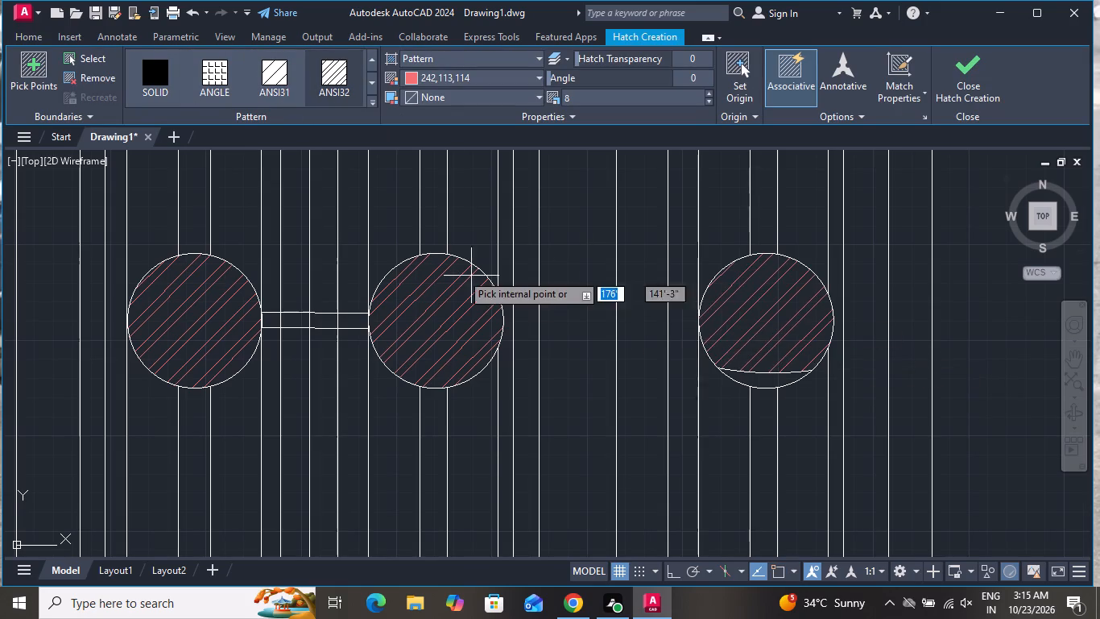
pyautogui.click(761, 381)
pyautogui.rightClick(643, 374)
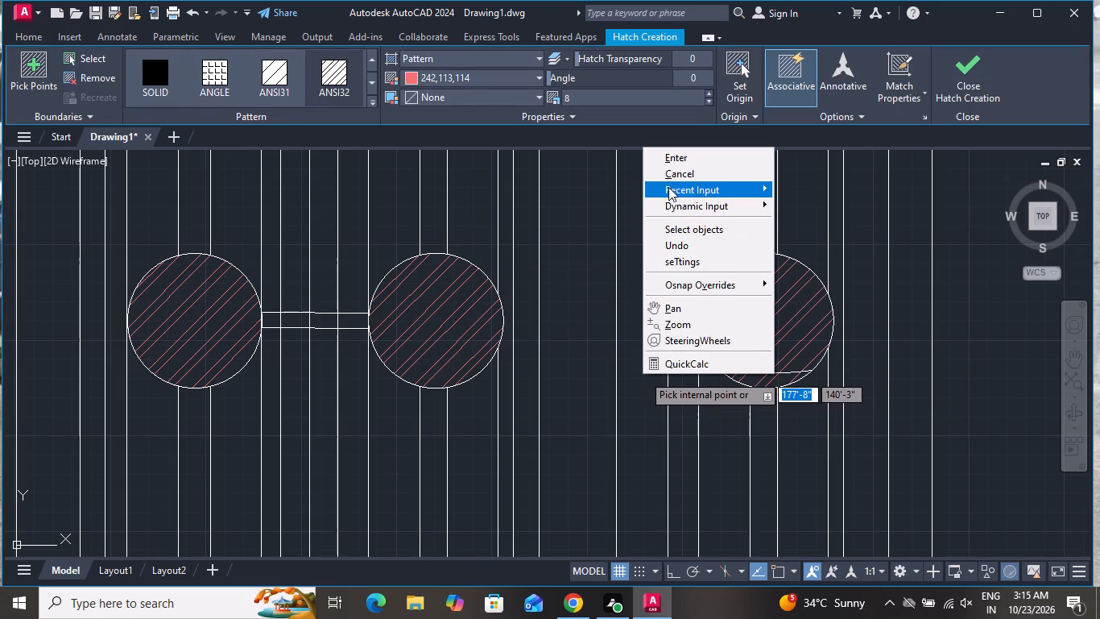
pyautogui.click(668, 176)
# Examine the hatched single leaf beside the double door and window within the whole elevation.
pyautogui.scroll(-4, 684, 333)
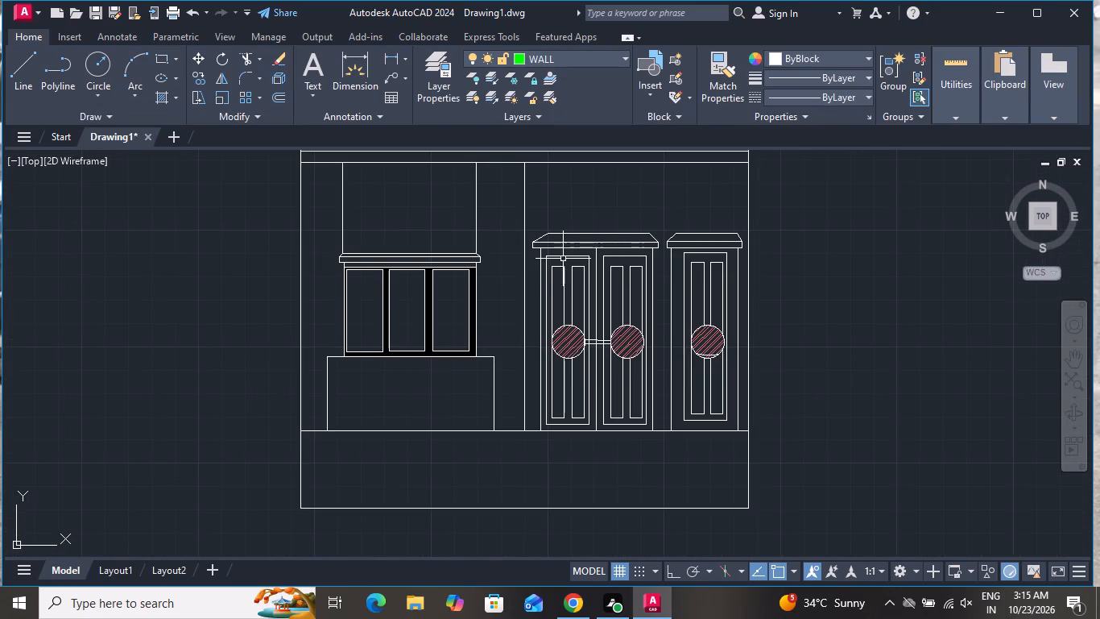
pyautogui.scroll(1, 522, 256)
pyautogui.scroll(-1, 518, 260)
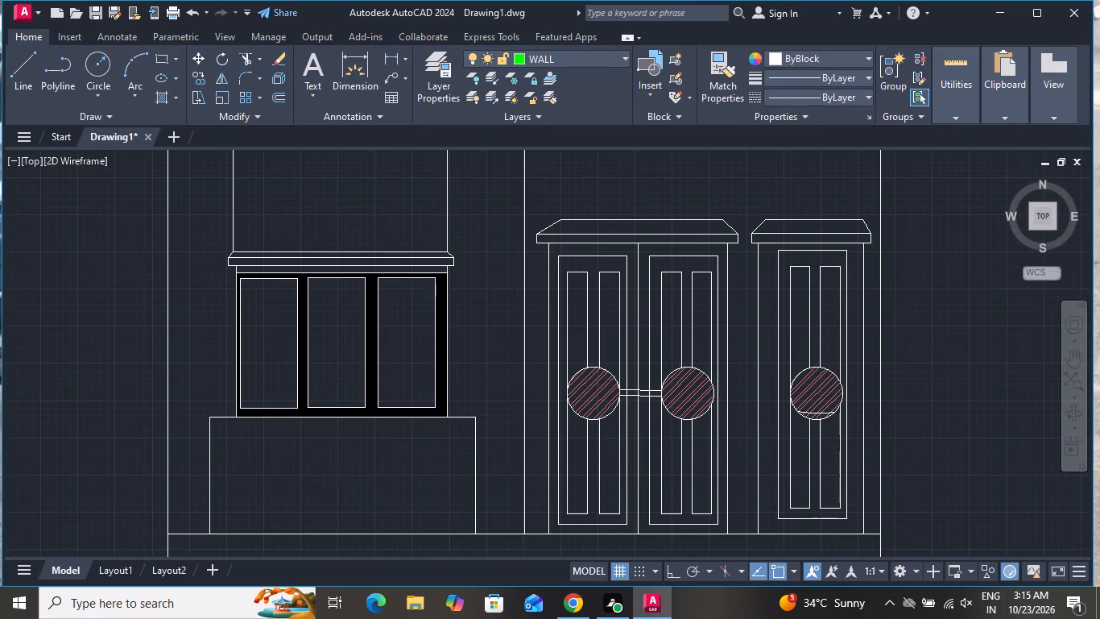
pyautogui.scroll(-1, 519, 264)
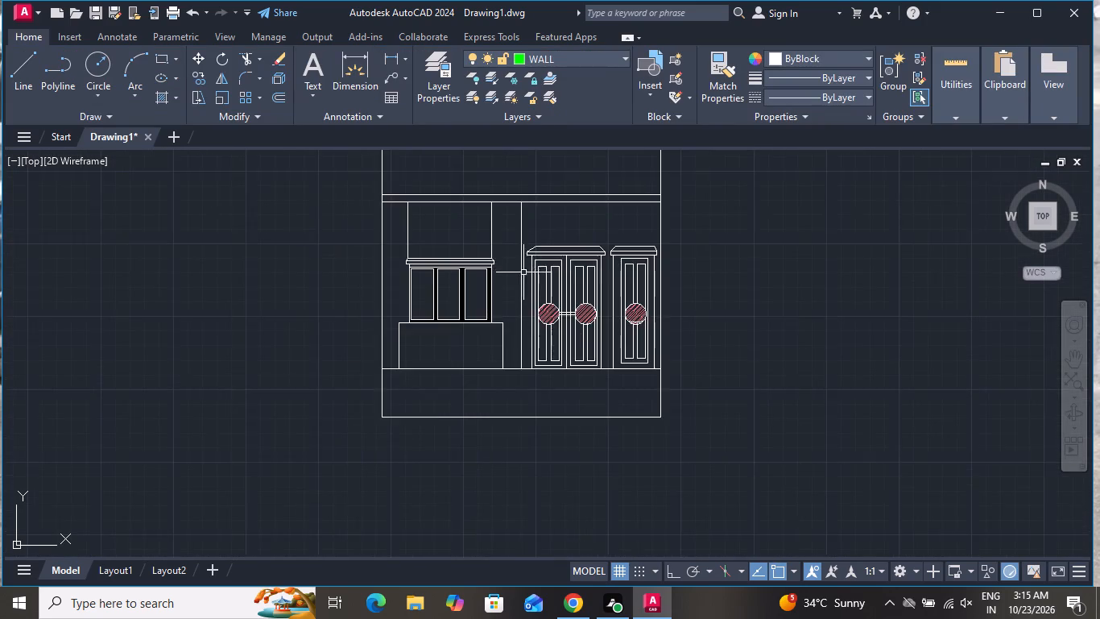
pyautogui.scroll(-3, 525, 274)
pyautogui.scroll(-1, 535, 470)
pyautogui.scroll(2, 507, 342)
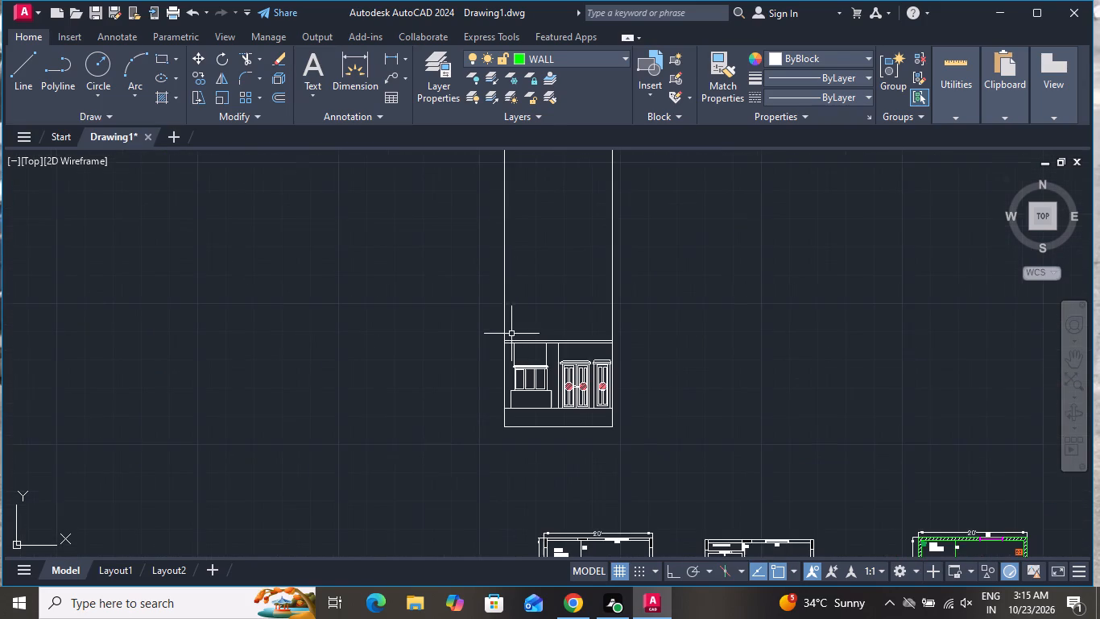
pyautogui.scroll(2, 527, 326)
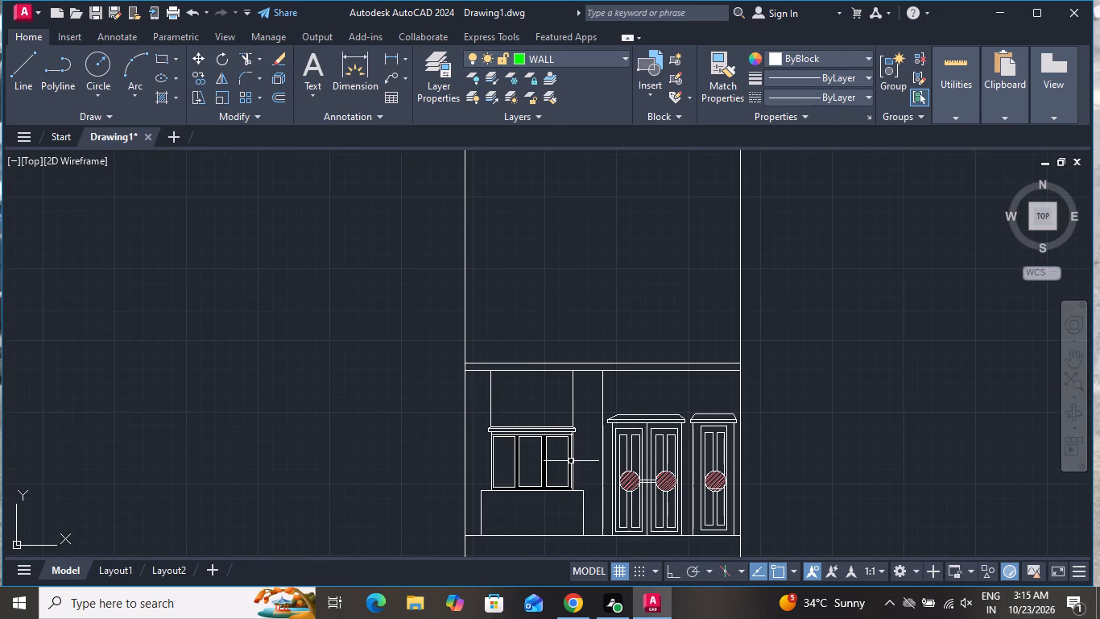
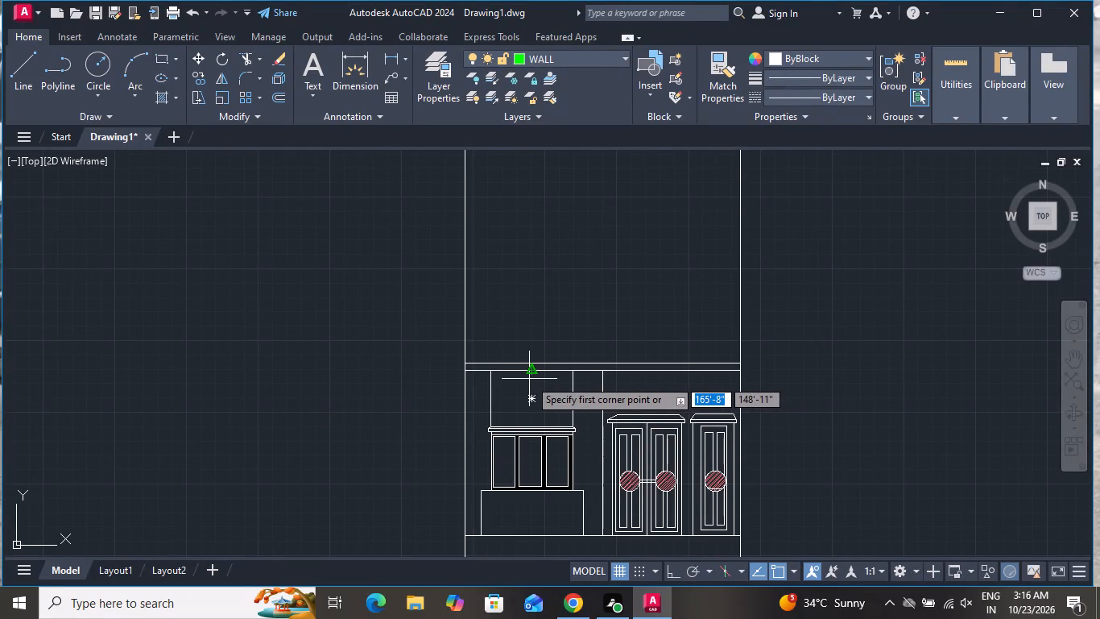
# Draw a rectangle about 7'-8" wide standing on the floor slab's top edge, above the ground-floor window bay.
pyautogui.scroll(1, 522, 372)
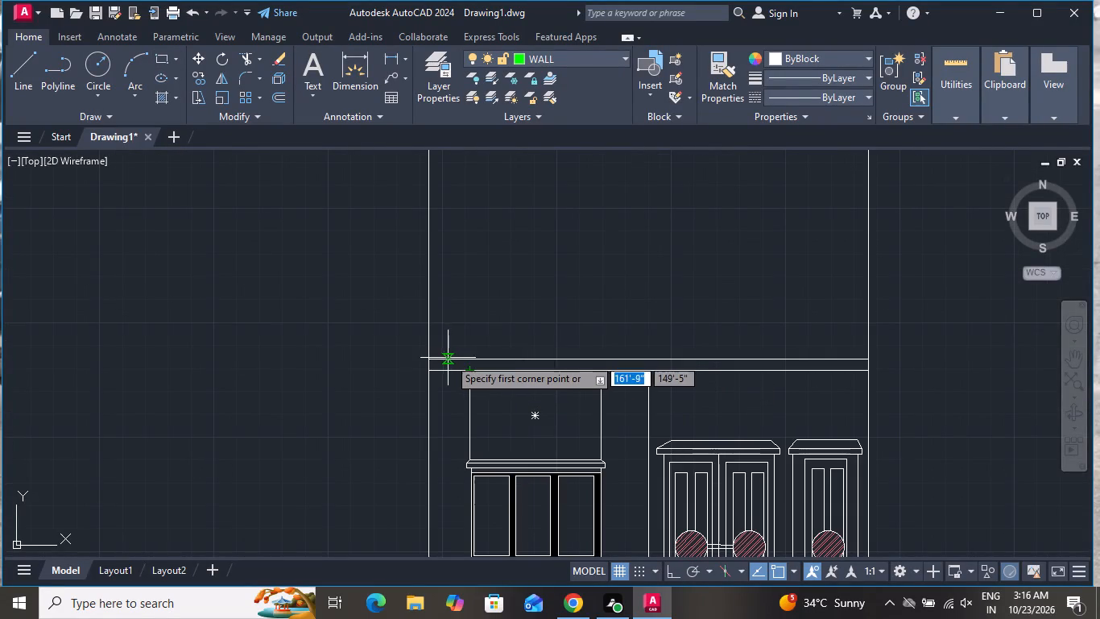
pyautogui.click(455, 358)
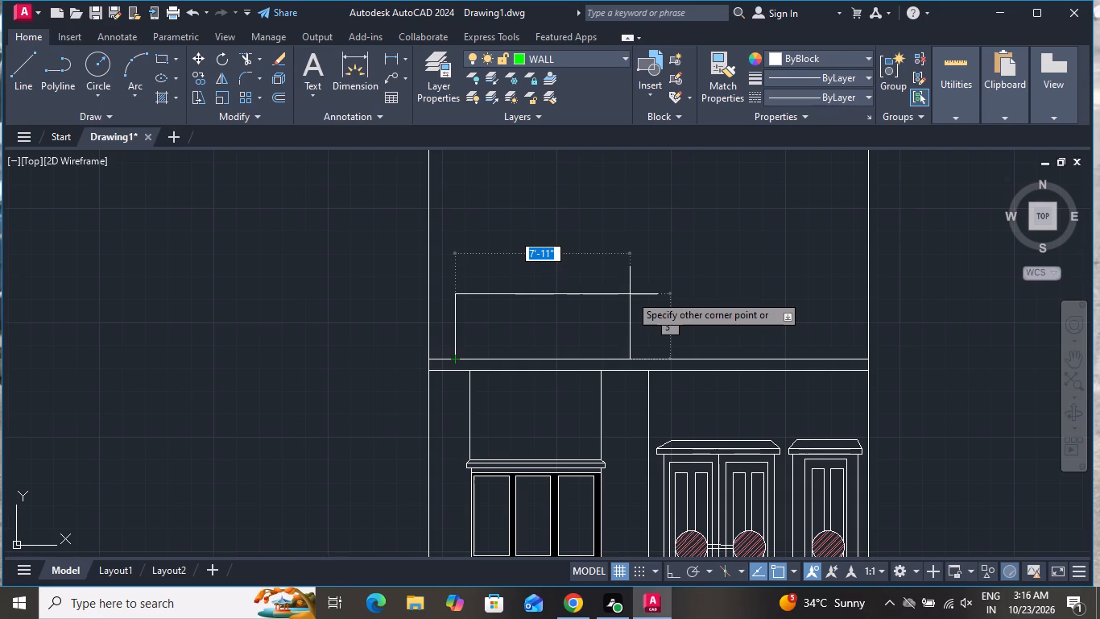
pyautogui.scroll(-2, 624, 295)
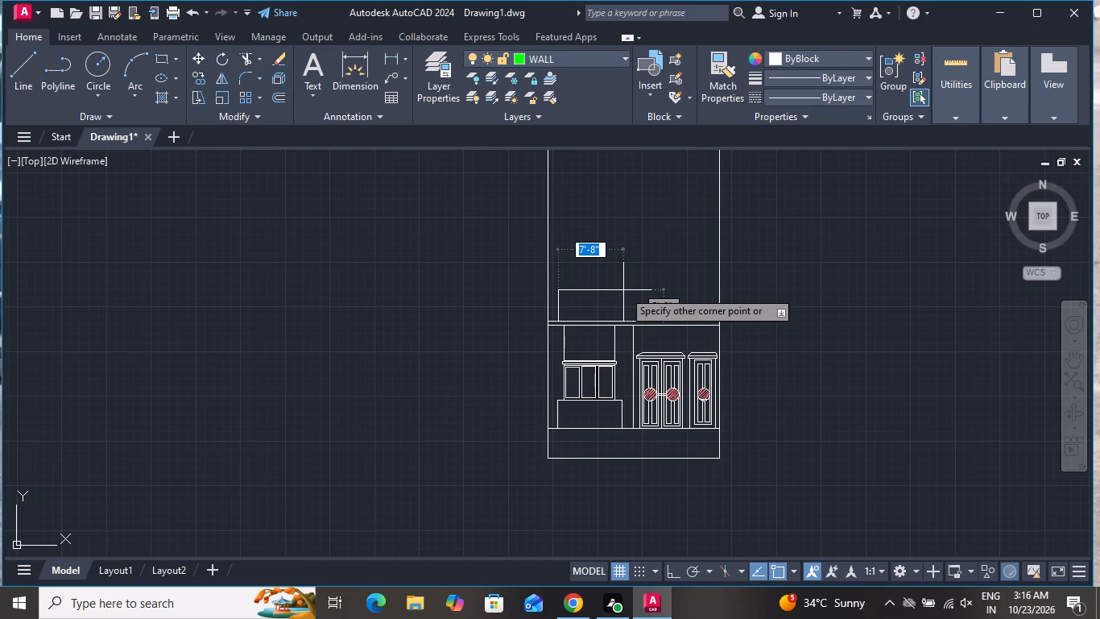
pyautogui.click(623, 290)
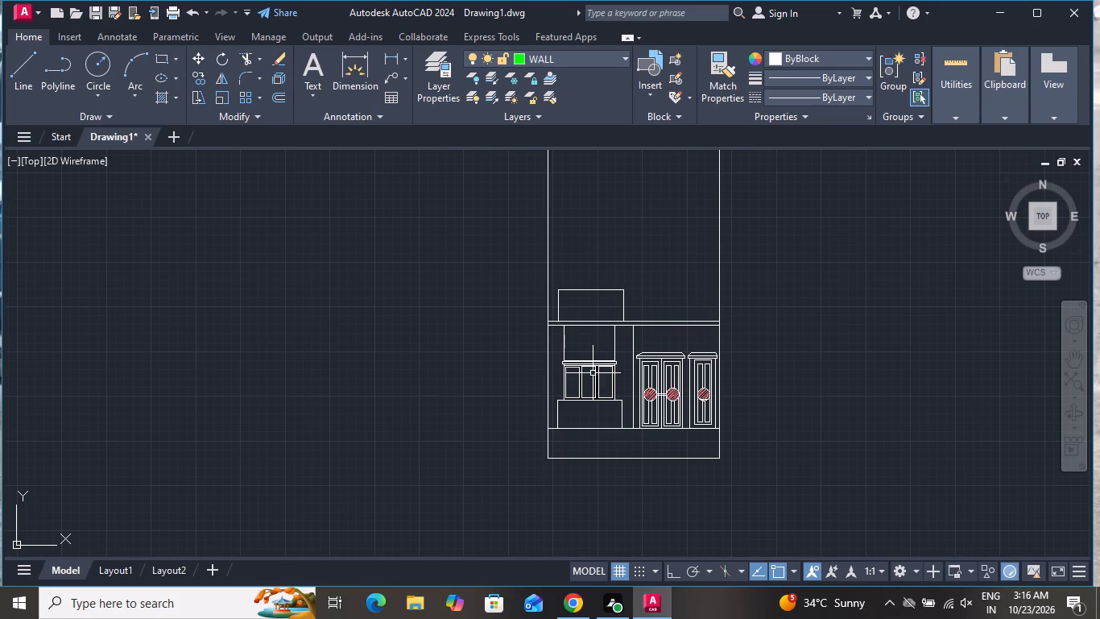
# Copy the ground-floor three-pane window with its head straight up, seating it on the new upper-floor rectangle.
pyautogui.scroll(2, 591, 376)
pyautogui.click(664, 342)
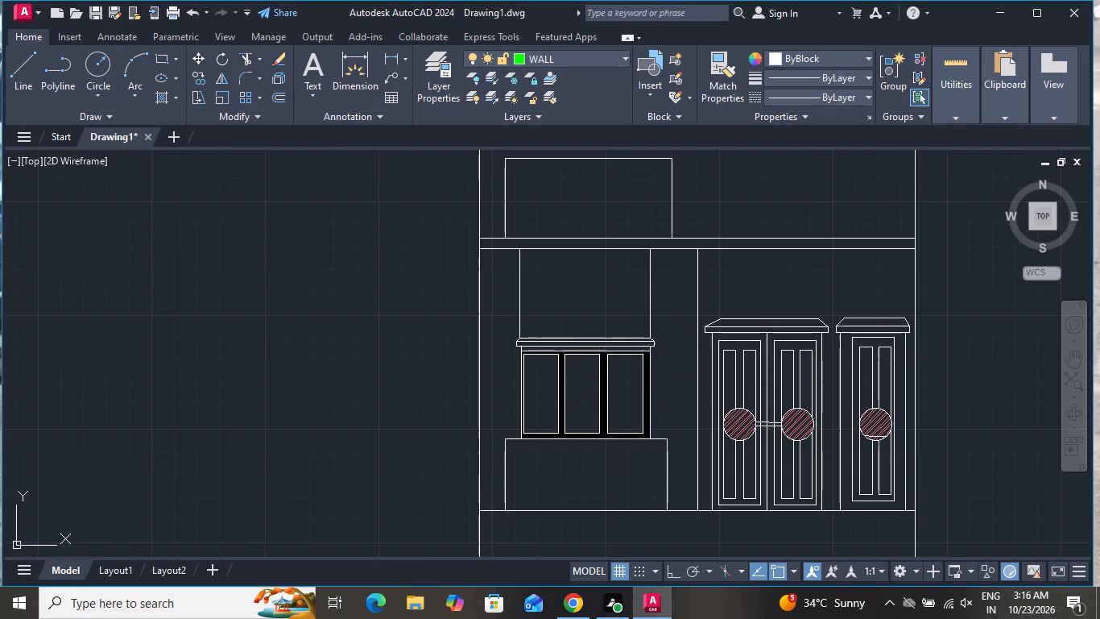
pyautogui.click(512, 397)
pyautogui.scroll(3, 559, 369)
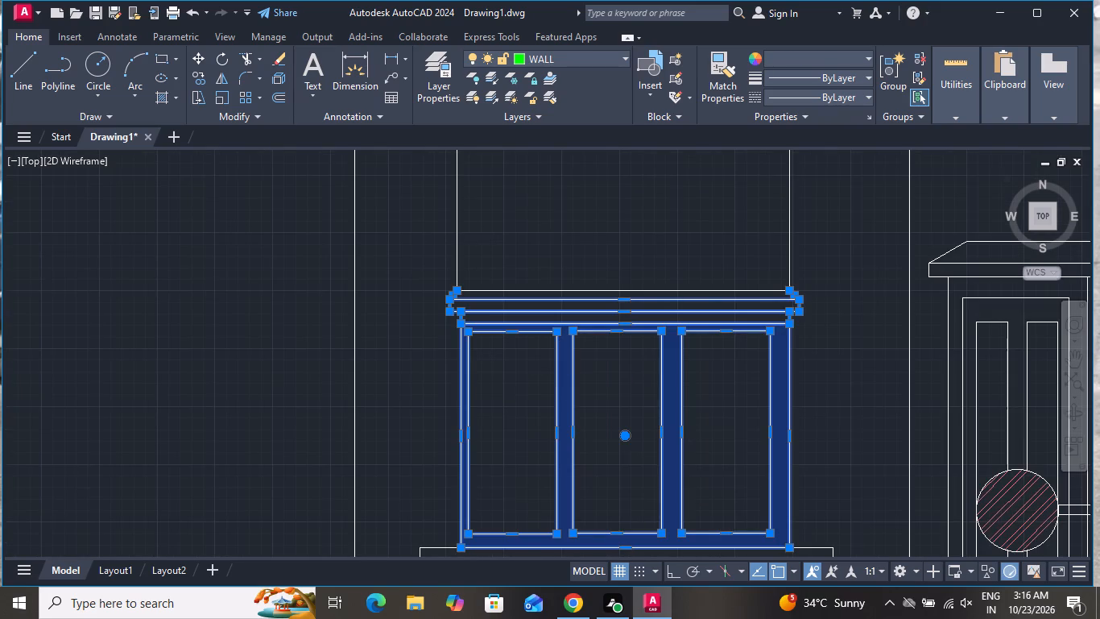
pyautogui.scroll(-2, 560, 365)
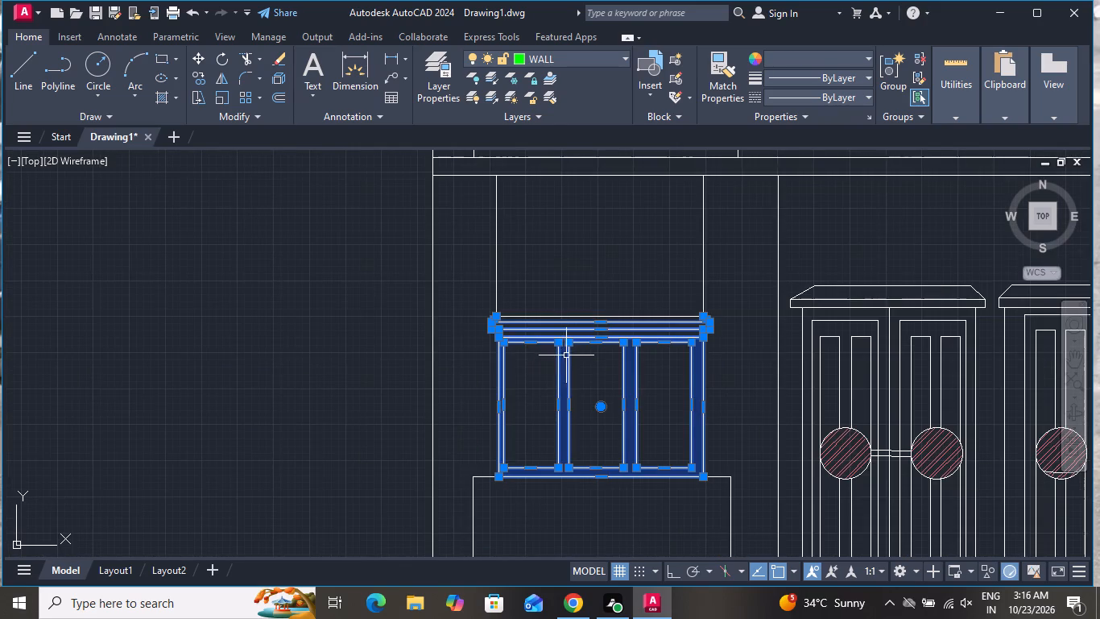
pyautogui.click(205, 81)
pyautogui.click(597, 324)
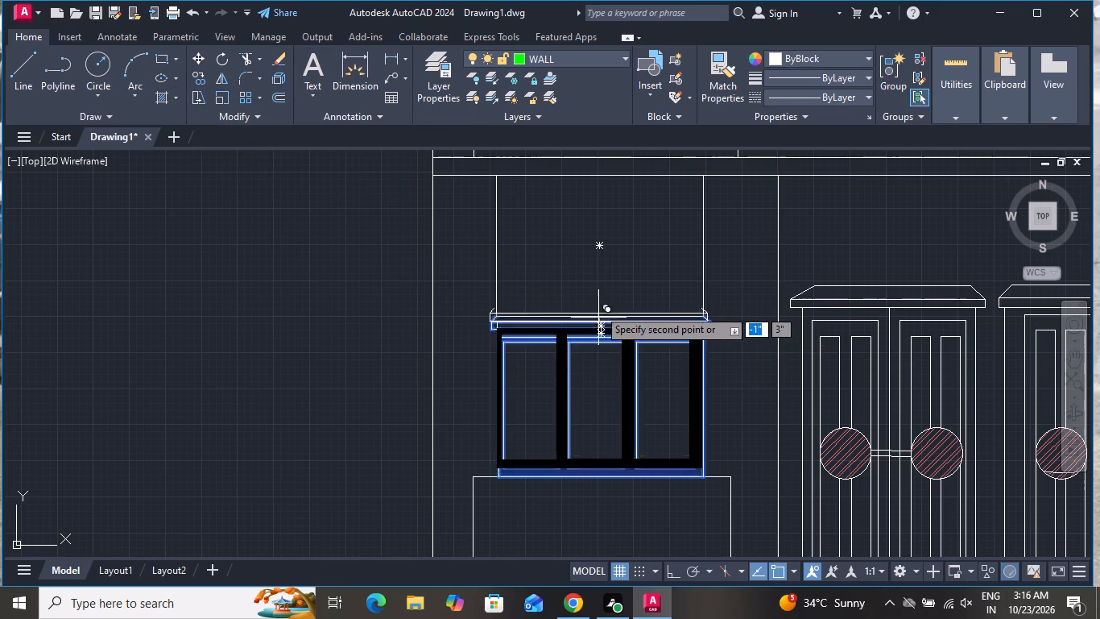
pyautogui.scroll(-3, 593, 277)
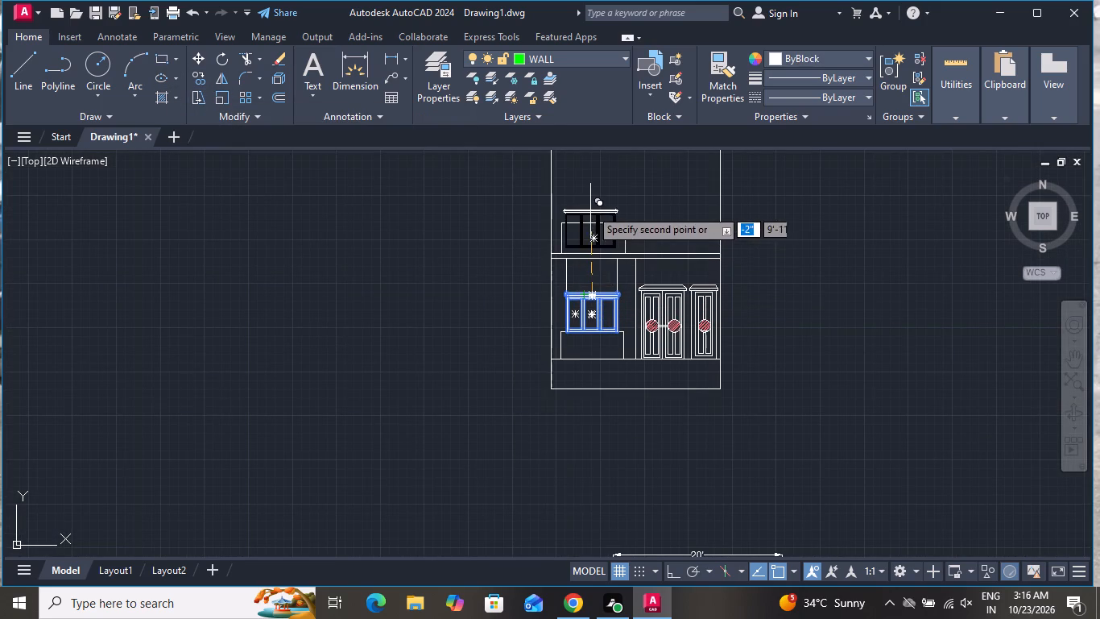
pyautogui.scroll(3, 593, 192)
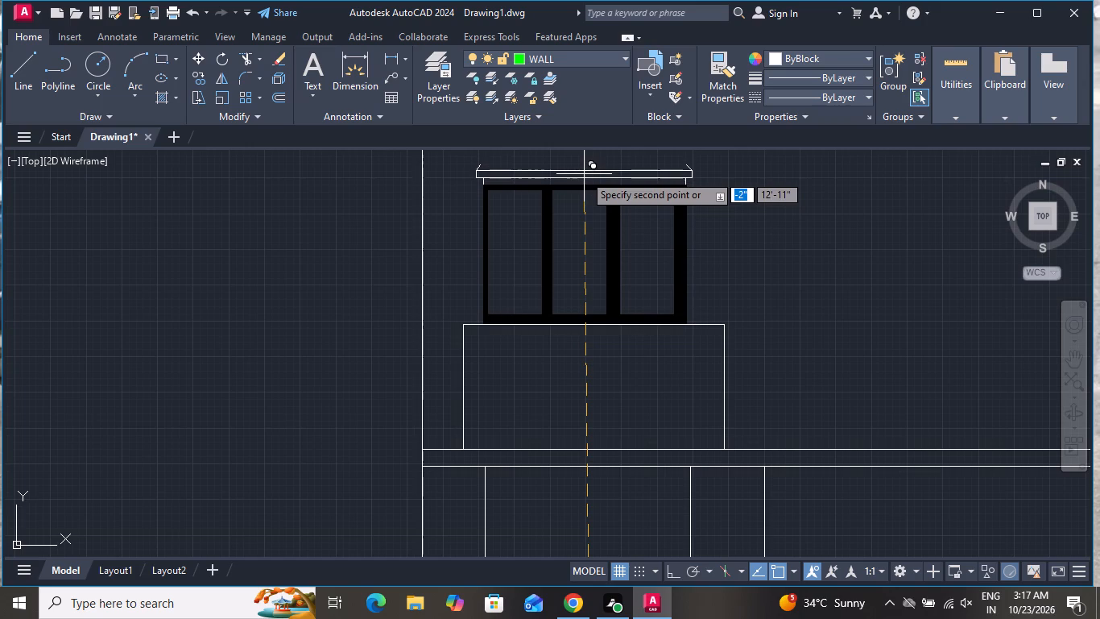
pyautogui.click(596, 174)
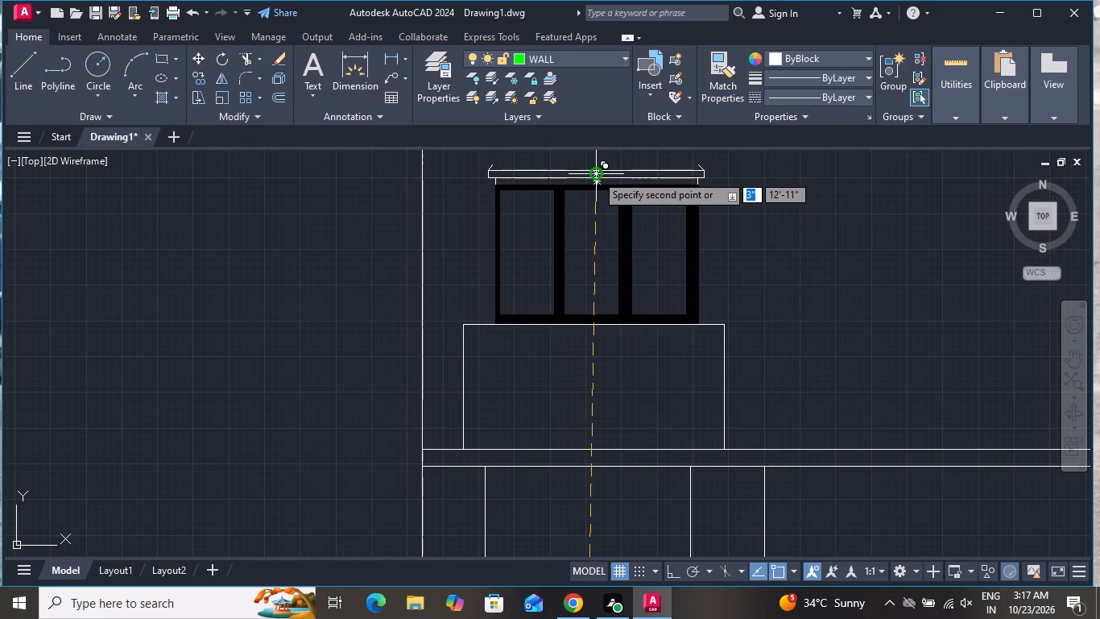
pyautogui.scroll(-2, 578, 183)
pyautogui.rightClick(396, 221)
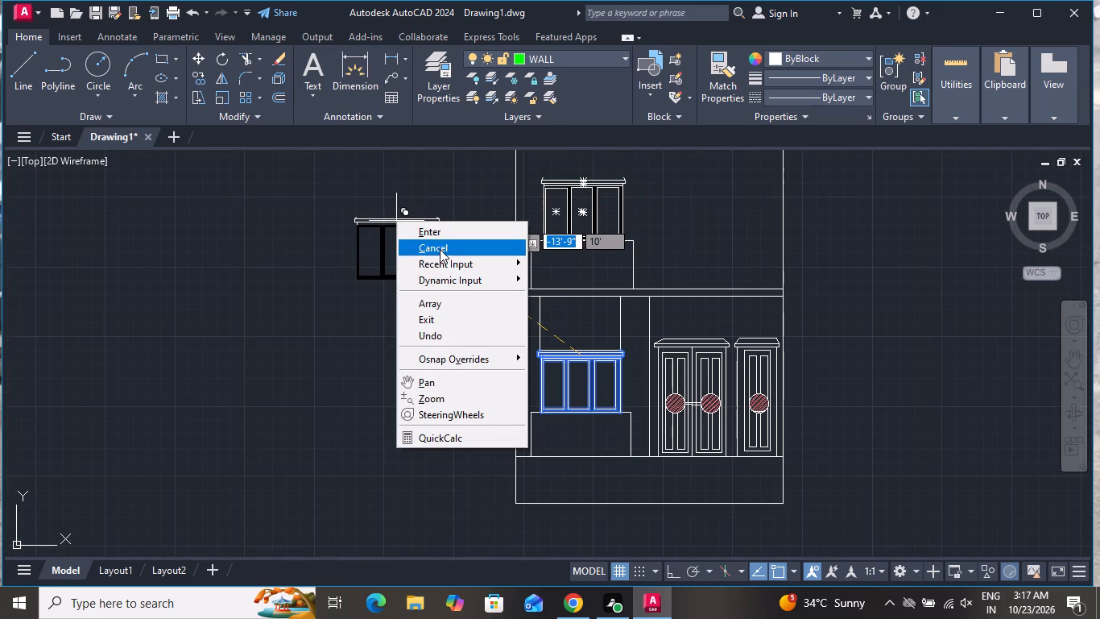
pyautogui.click(442, 243)
# Draw a horizontal line joining the two slanted ends of the copied window's head, closing its top edge.
pyautogui.scroll(1, 577, 169)
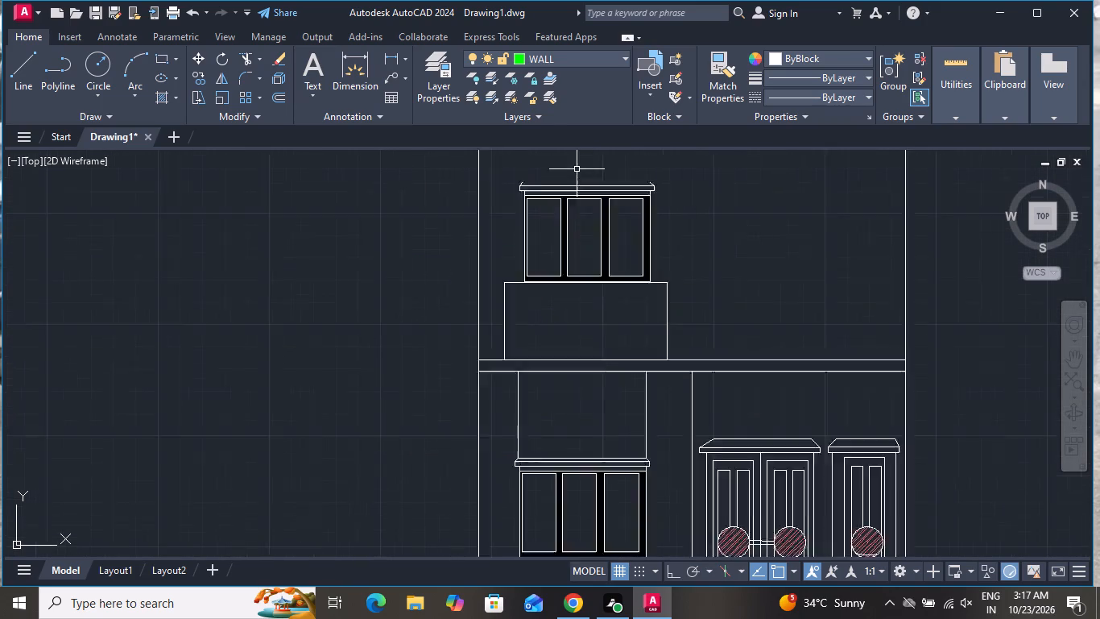
pyautogui.scroll(3, 577, 169)
pyautogui.click(12, 61)
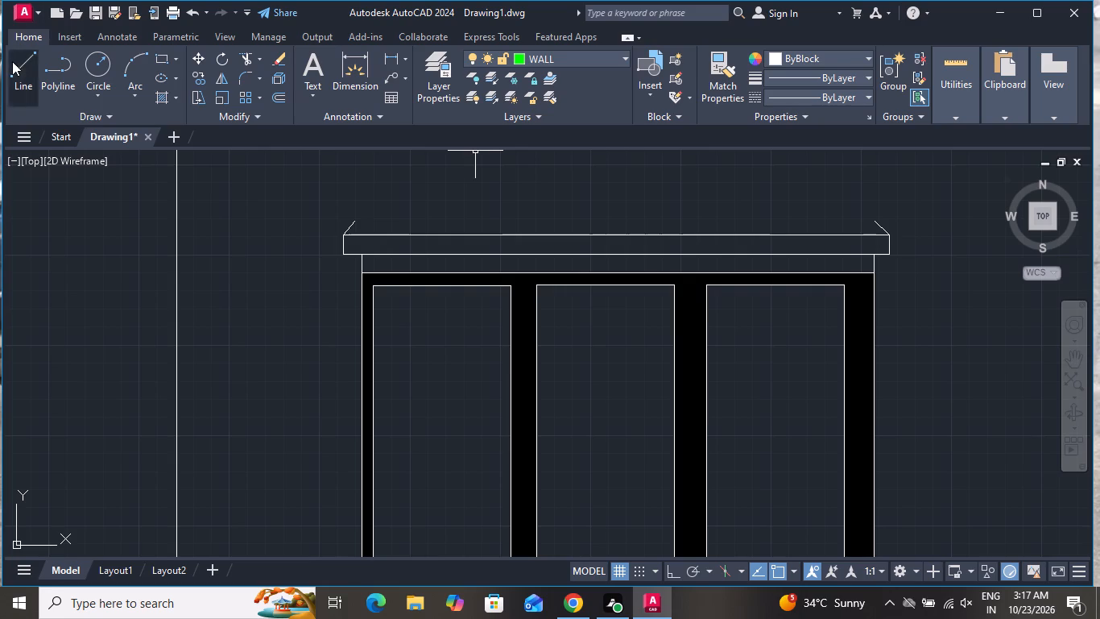
pyautogui.click(352, 222)
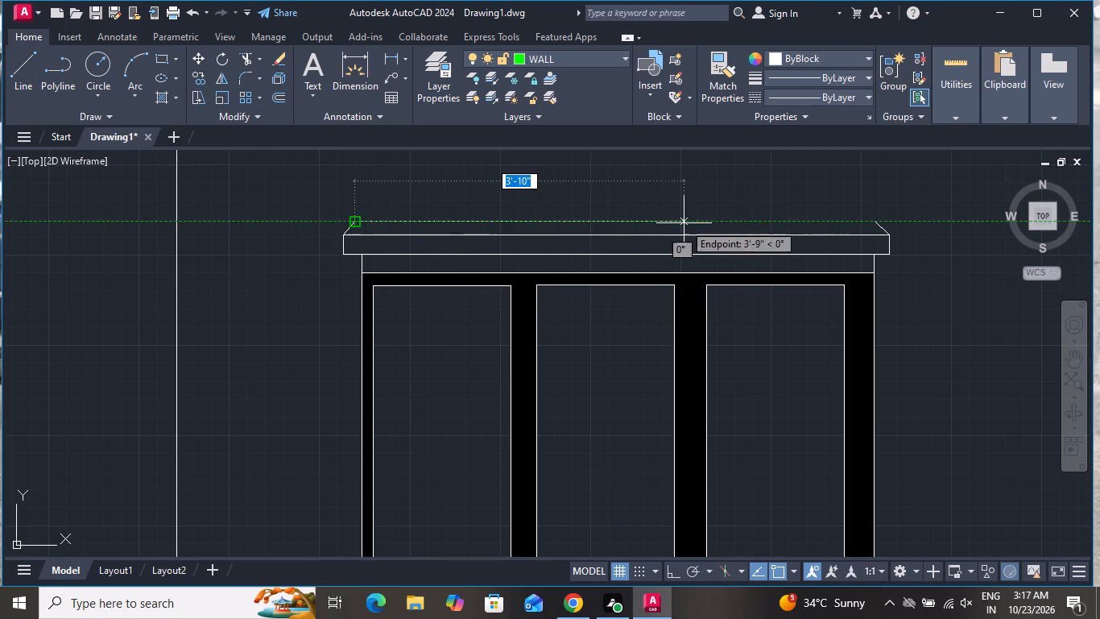
pyautogui.click(875, 221)
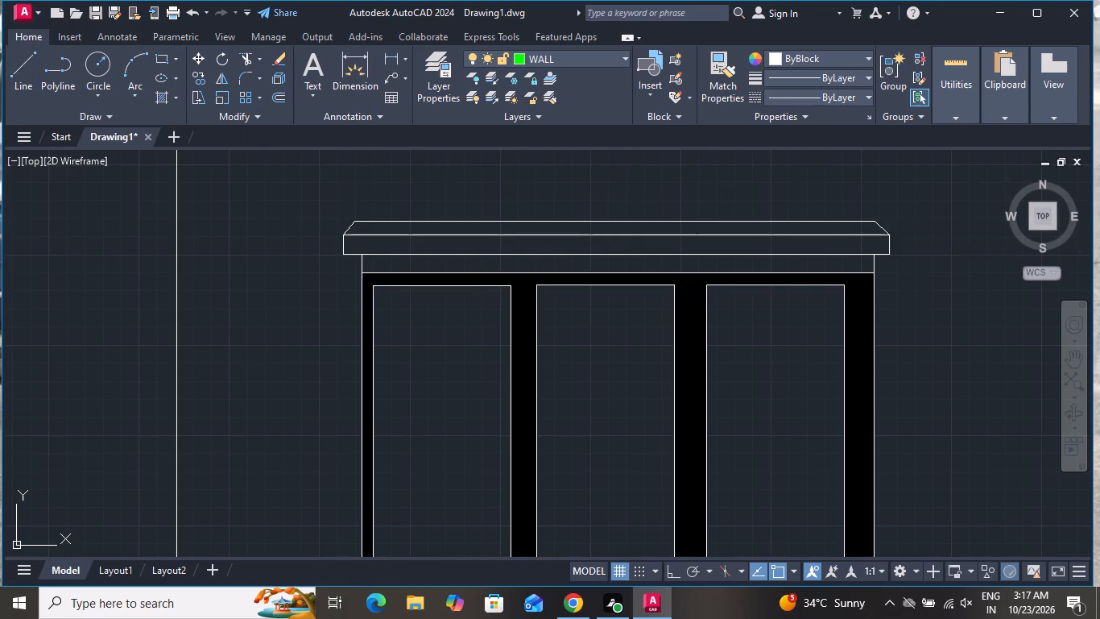
pyautogui.rightClick(875, 221)
pyautogui.click(881, 240)
# With Ortho on, draw a vertical line up from the slab's top edge, continuing the ground-floor divider between window and doors.
pyautogui.scroll(-3, 792, 237)
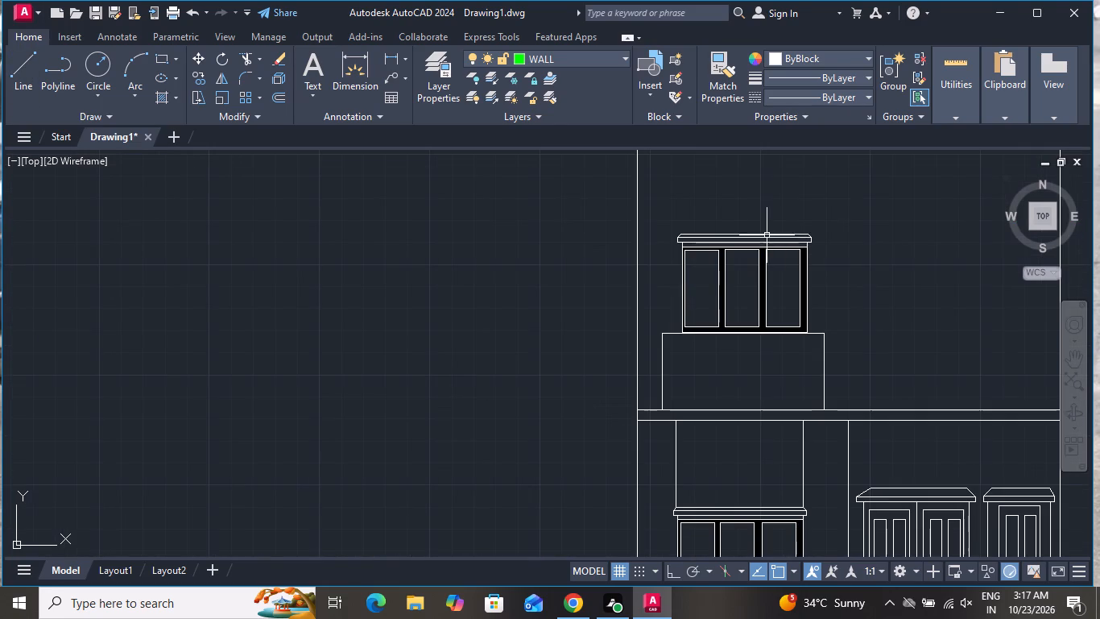
pyautogui.scroll(3, 679, 254)
pyautogui.scroll(-3, 655, 252)
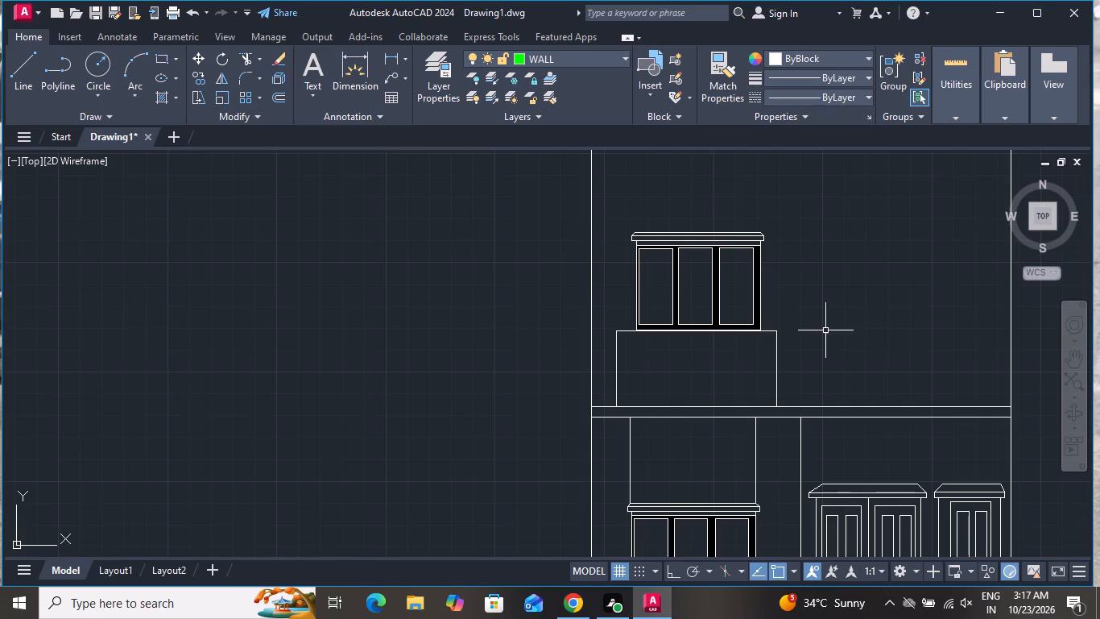
pyautogui.scroll(-1, 825, 331)
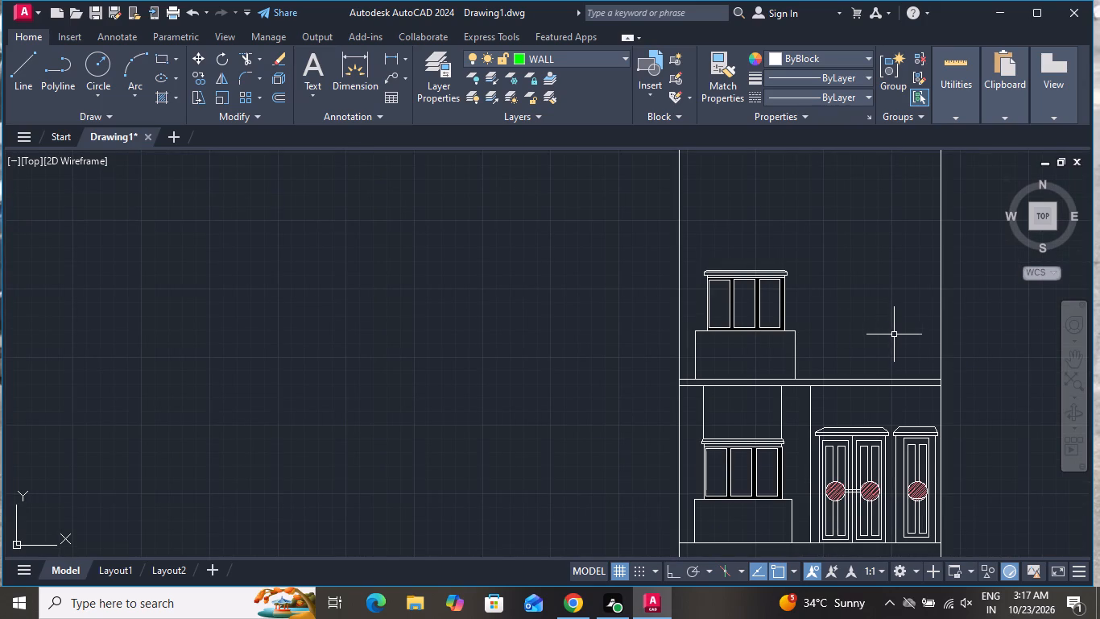
pyautogui.click(22, 62)
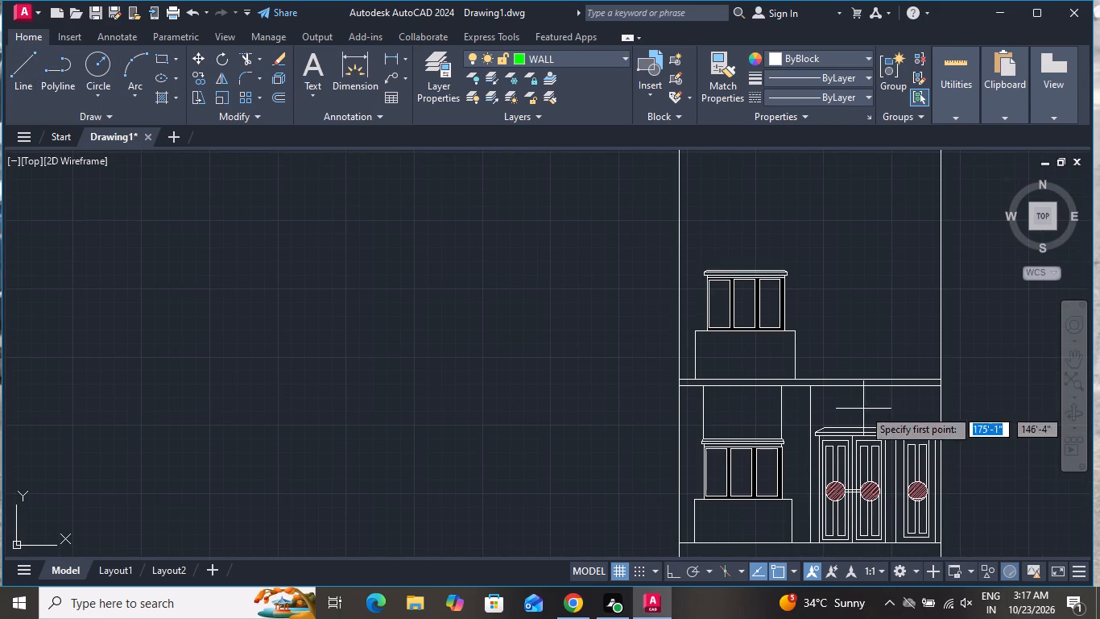
pyautogui.scroll(2, 814, 378)
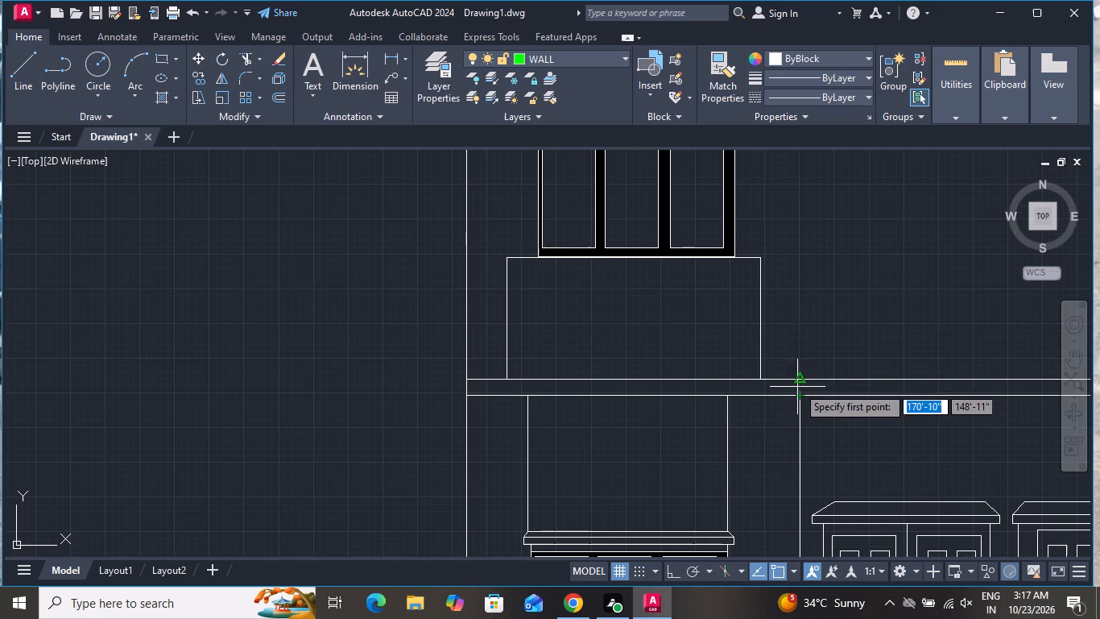
pyautogui.doubleClick(799, 375)
pyautogui.scroll(-3, 800, 311)
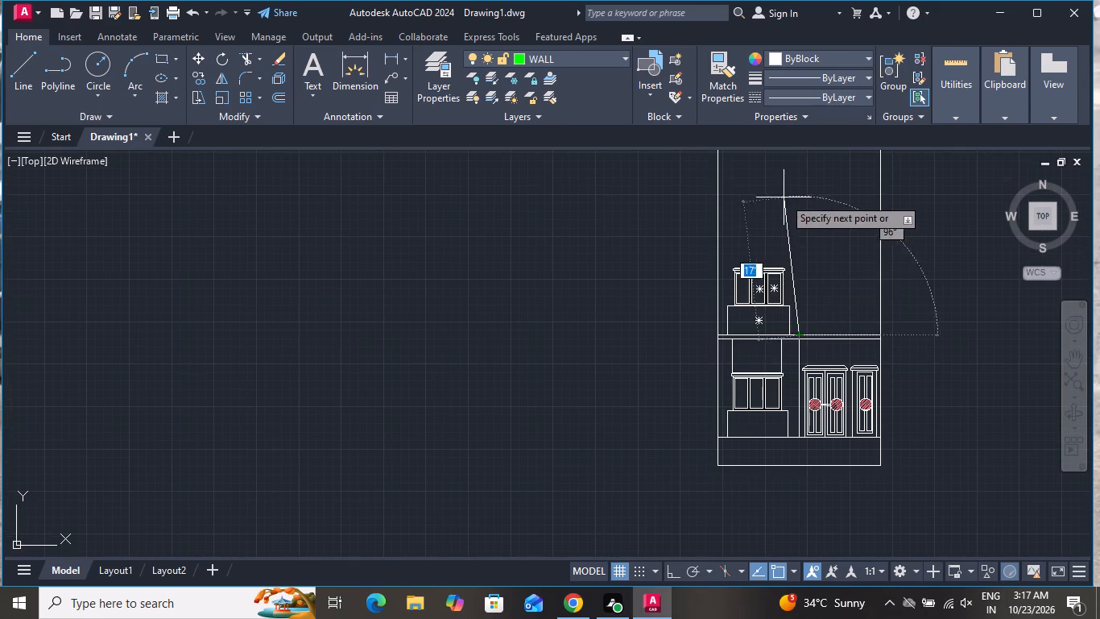
pyautogui.click(676, 567)
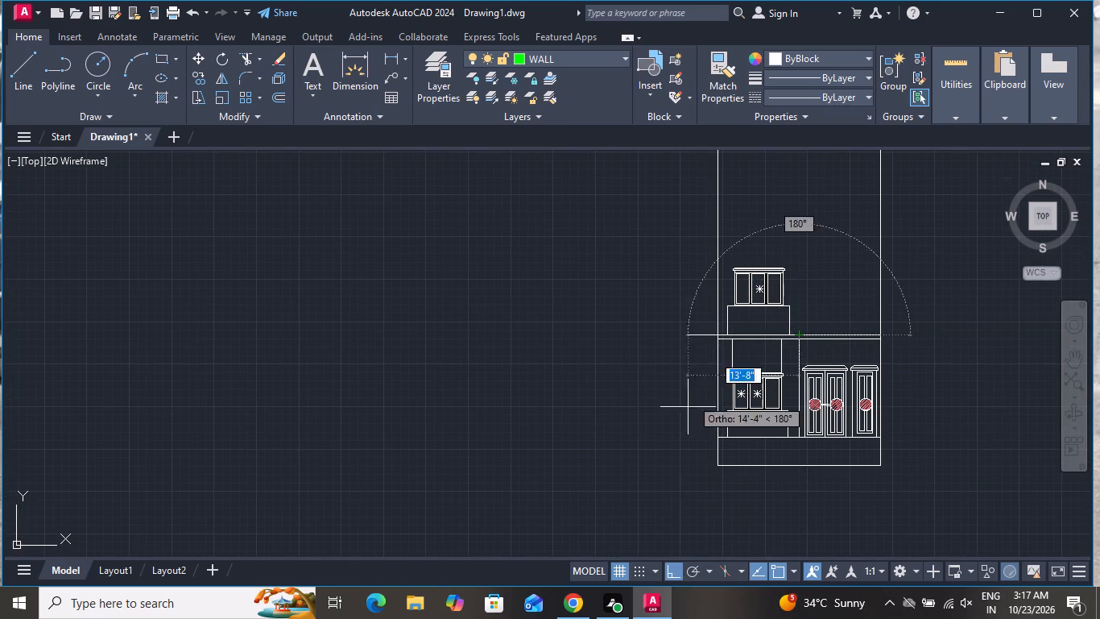
pyautogui.click(764, 163)
pyautogui.rightClick(764, 163)
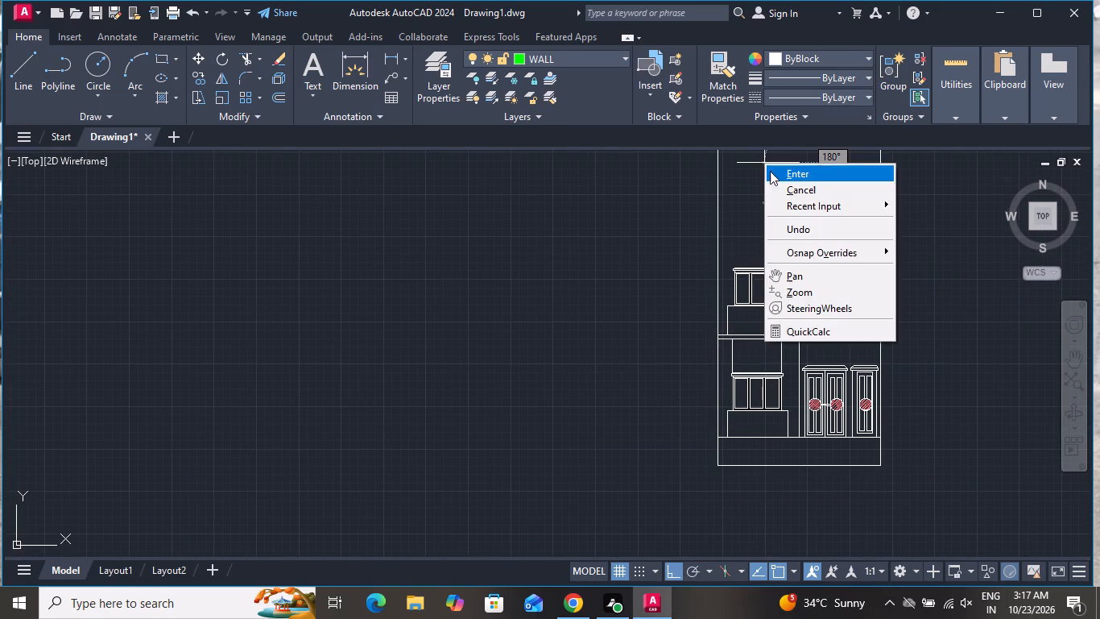
pyautogui.click(785, 187)
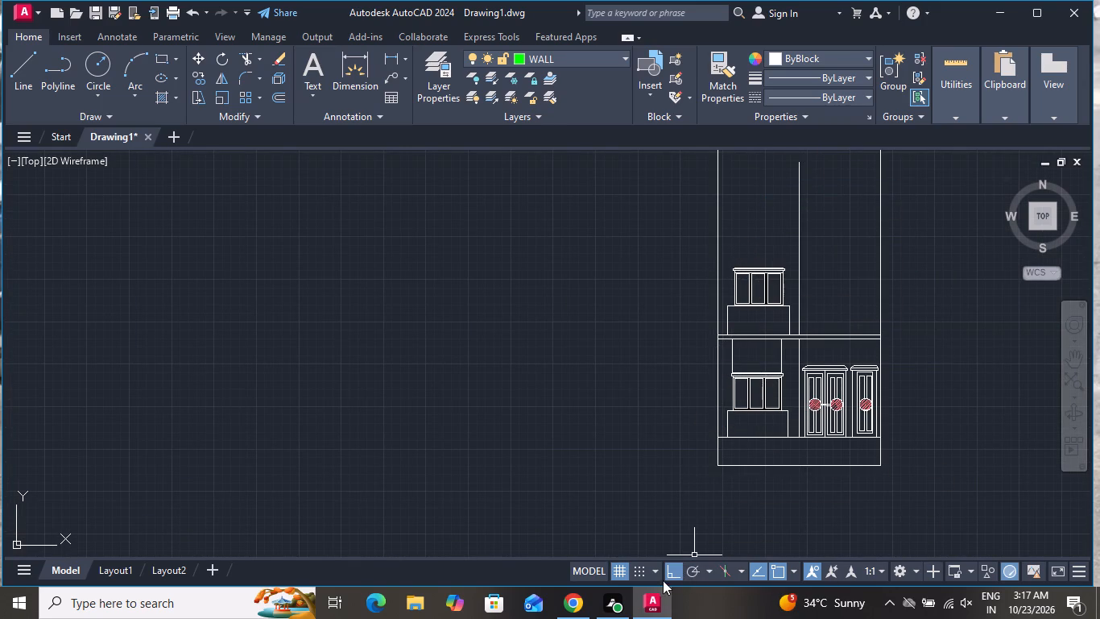
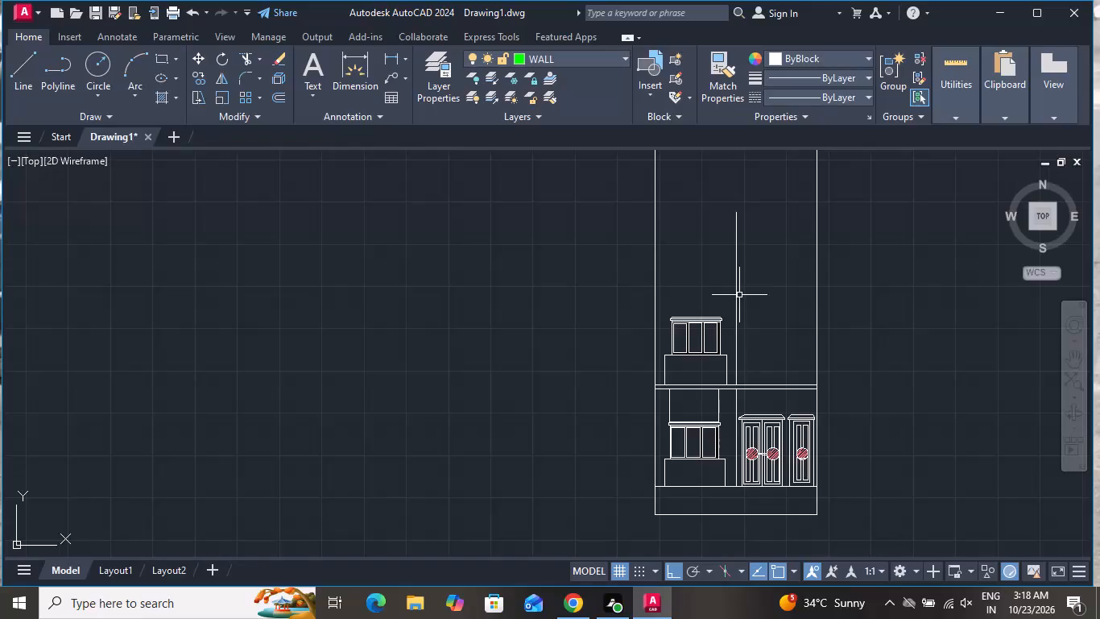
# Draw two horizontal lines across the upper-floor bay above the doors, joined along the outer wall by a vertical segment about 2'-5" high.
pyautogui.click(15, 58)
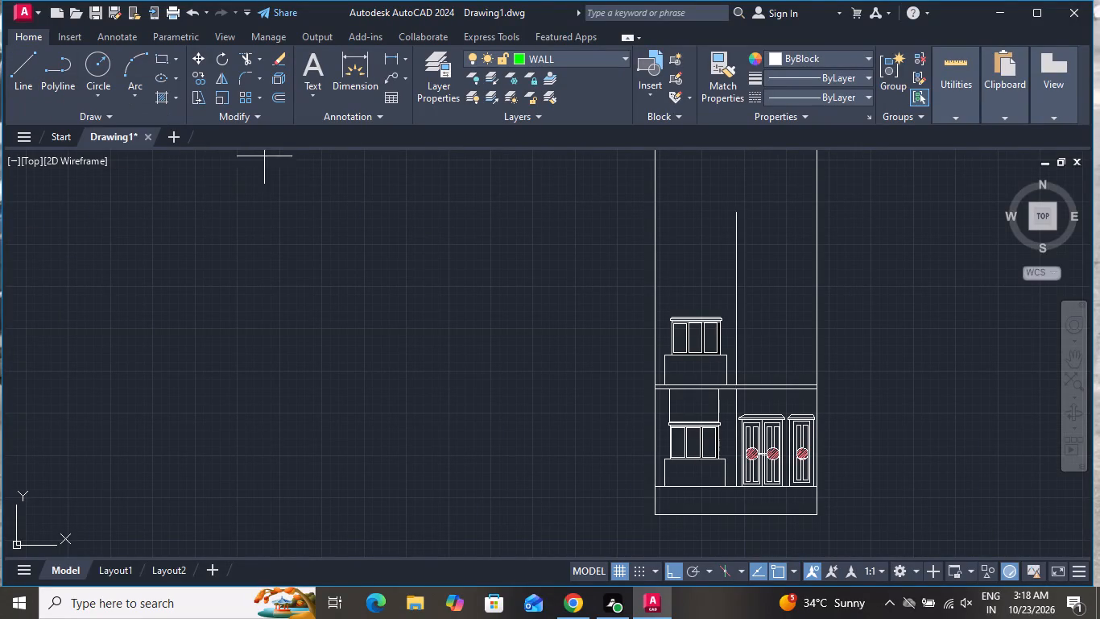
pyautogui.scroll(3, 780, 398)
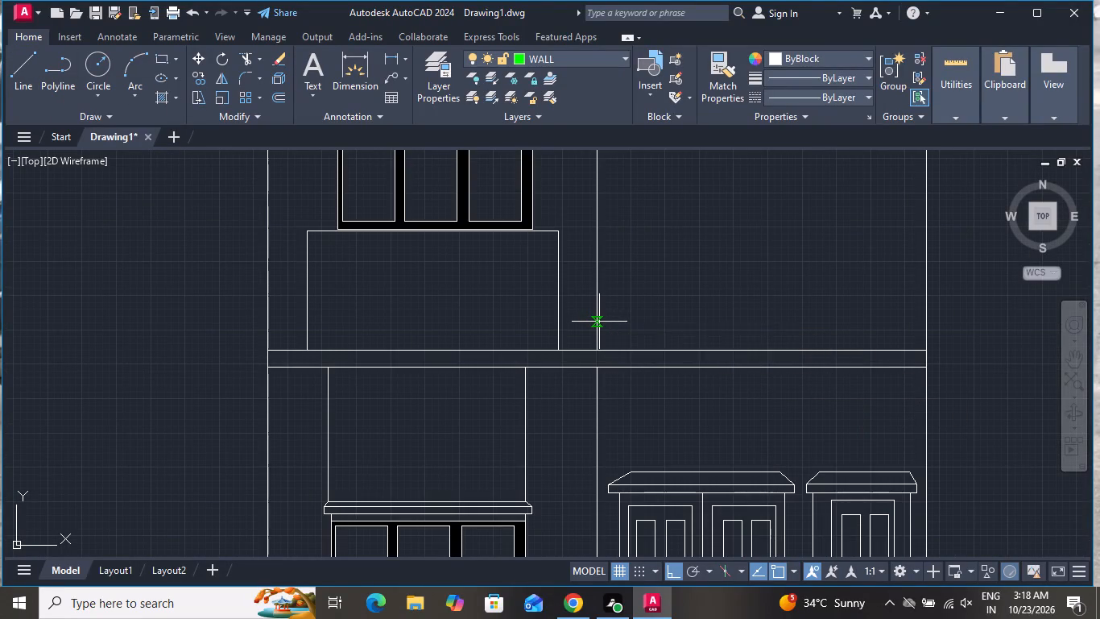
pyautogui.click(597, 324)
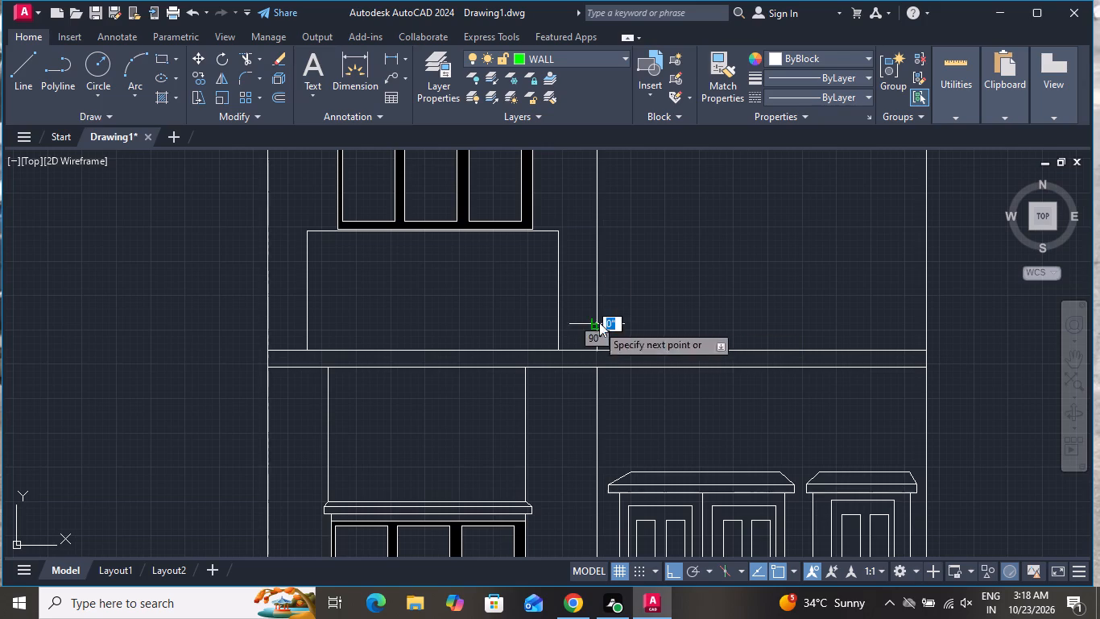
pyautogui.click(928, 323)
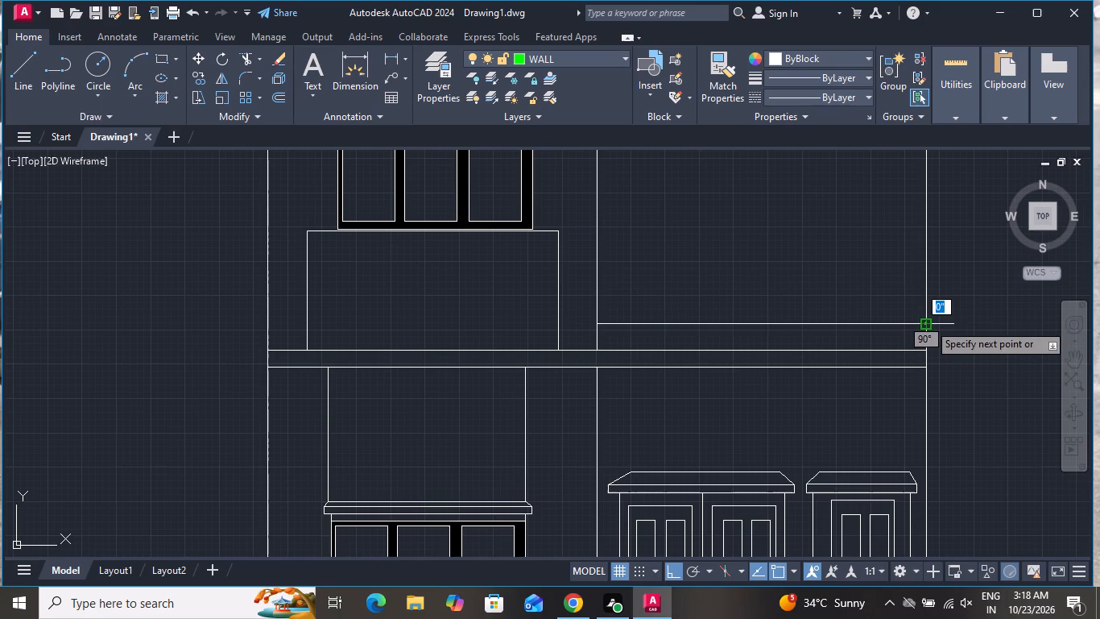
pyautogui.click(930, 243)
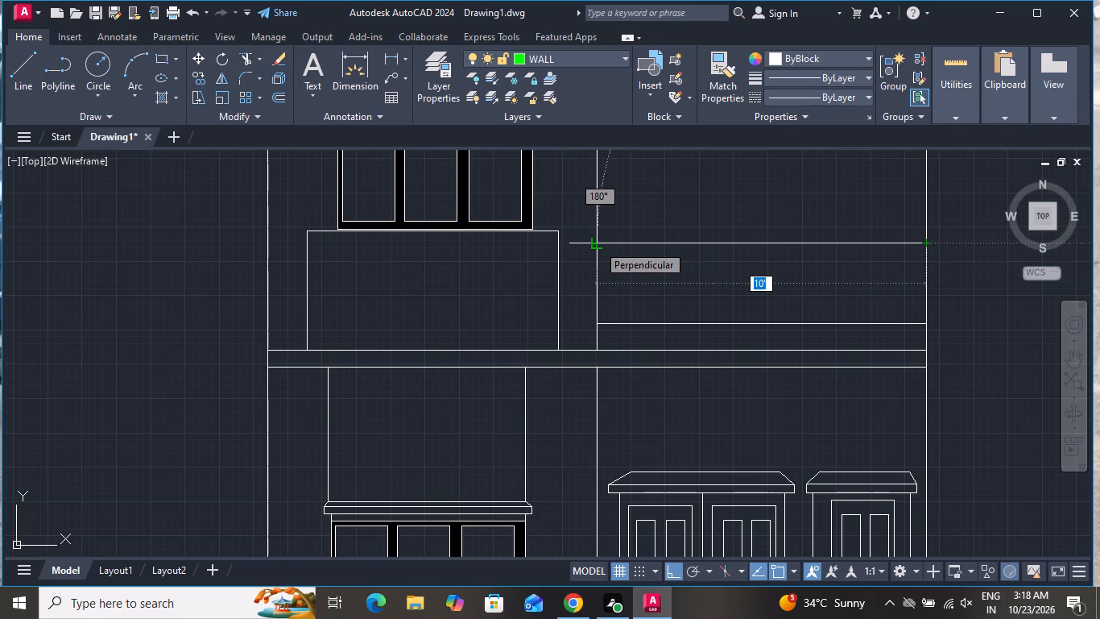
pyautogui.click(598, 244)
pyautogui.rightClick(596, 245)
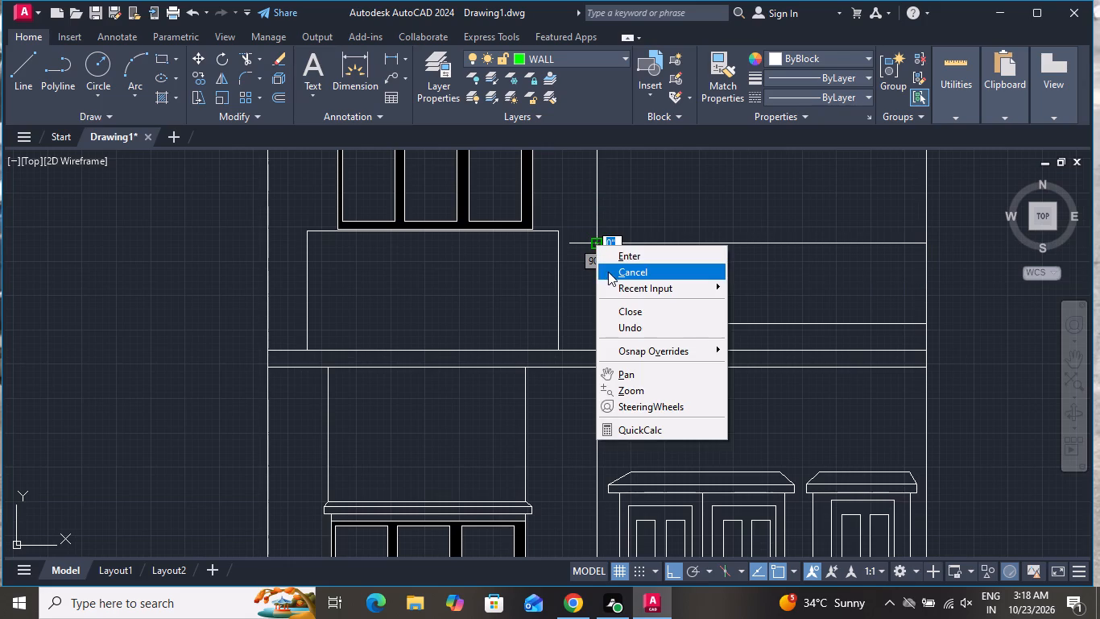
pyautogui.click(608, 272)
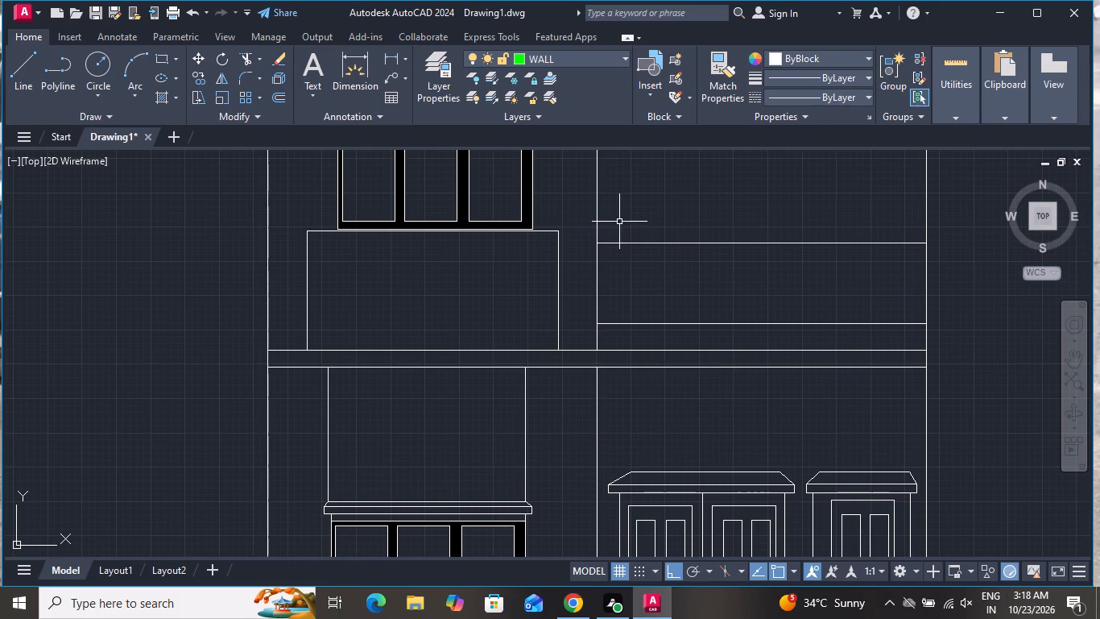
# Draw a horizontal line from the divider to the outer wall, level with the top of the rectangle below the upper-floor window.
pyautogui.click(18, 67)
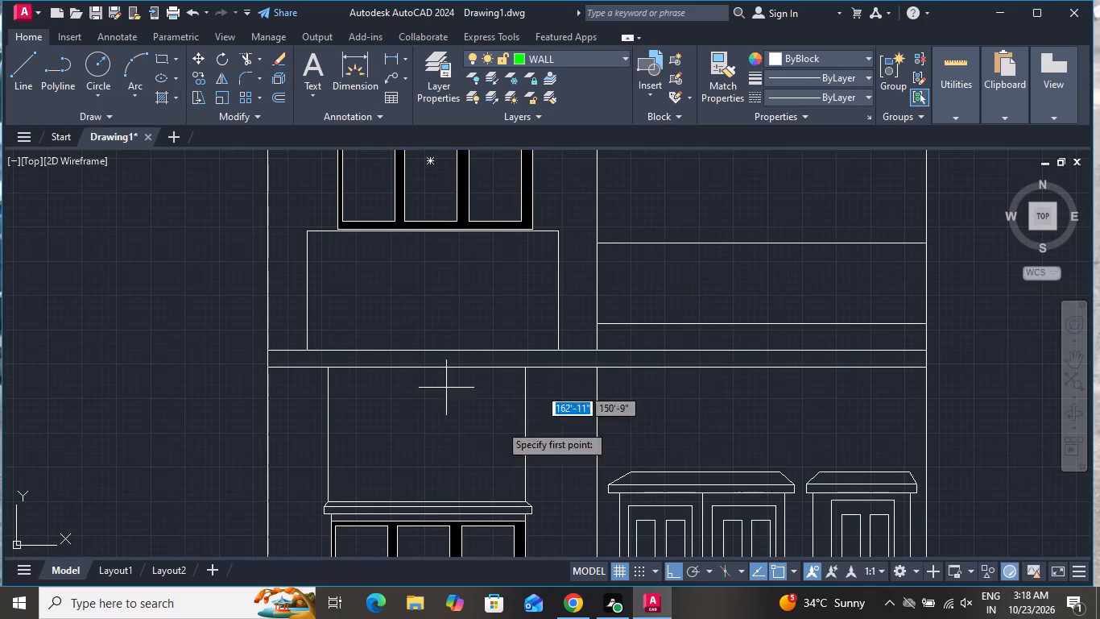
pyautogui.scroll(-1, 647, 547)
pyautogui.scroll(4, 642, 341)
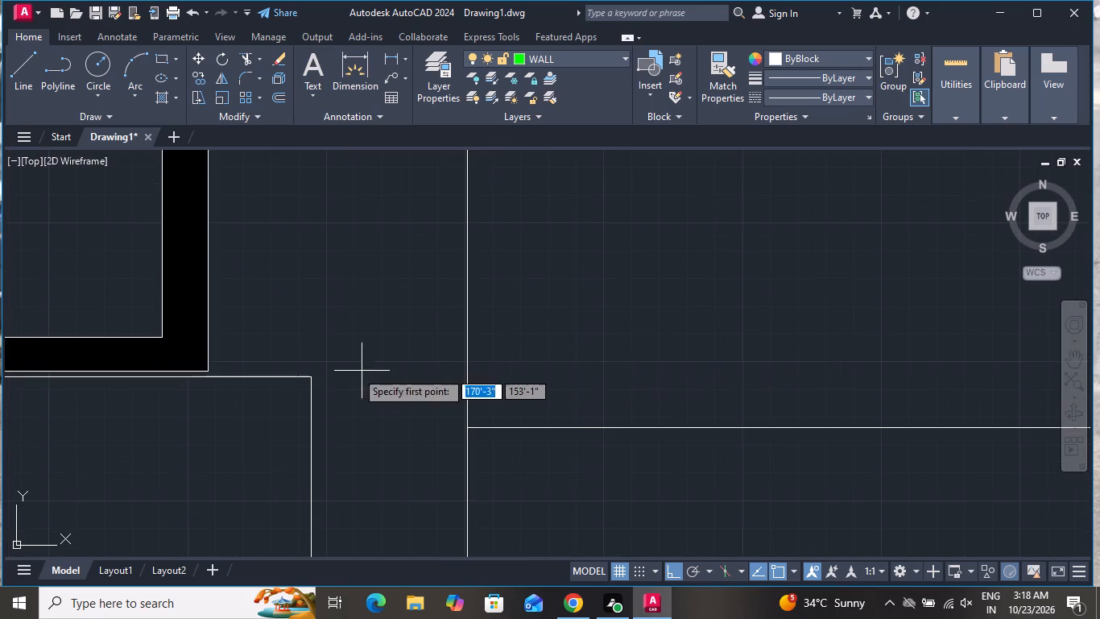
pyautogui.click(465, 378)
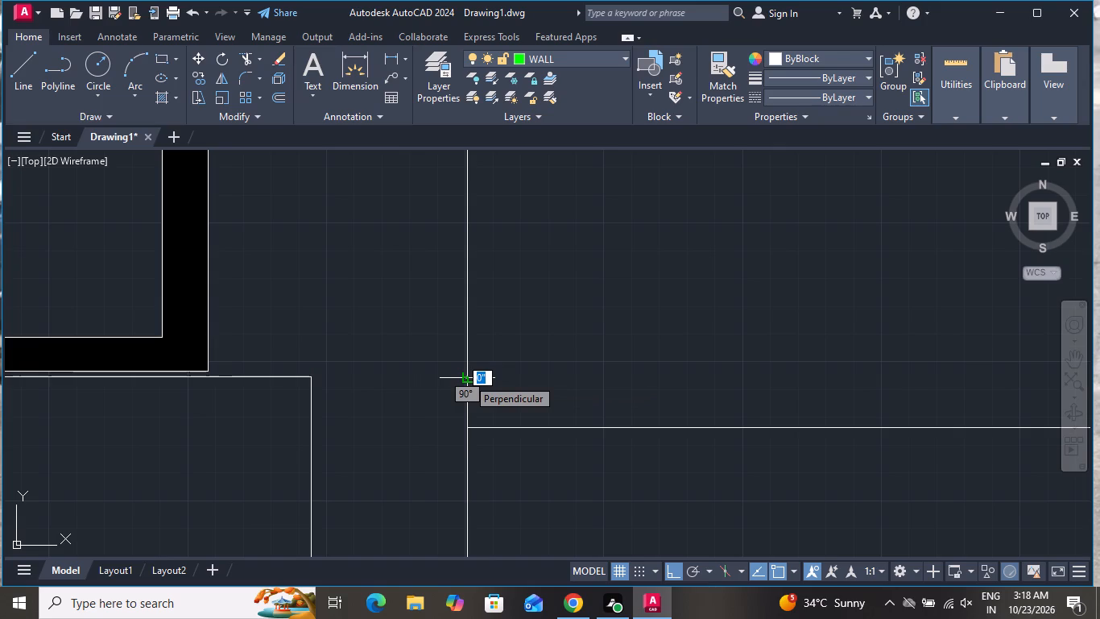
pyautogui.scroll(-2, 817, 350)
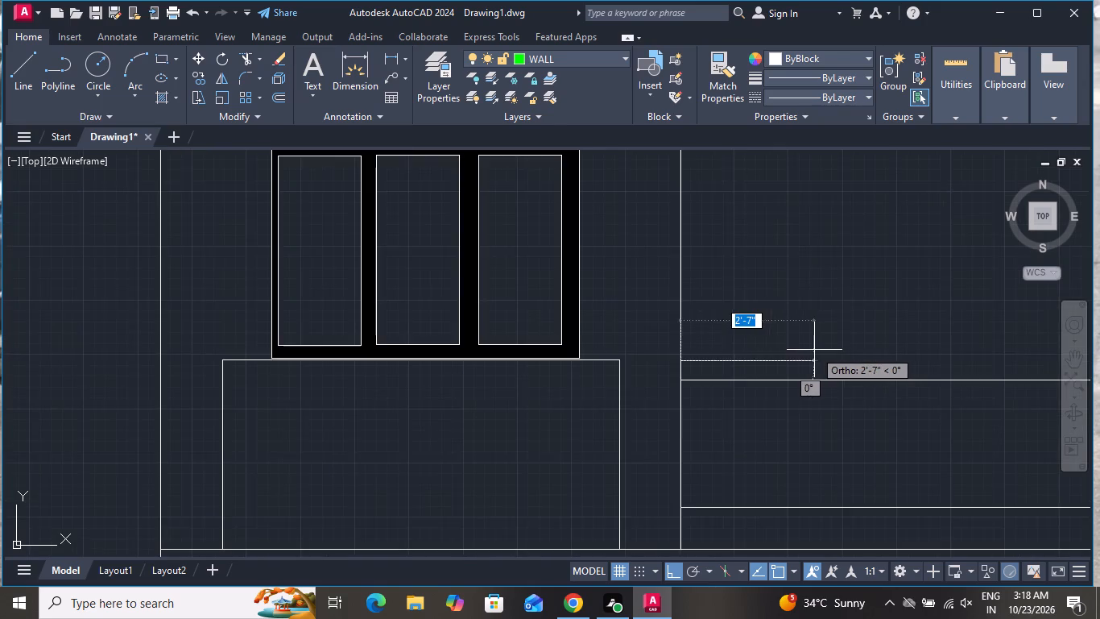
pyautogui.scroll(-1, 808, 351)
pyautogui.scroll(-1, 932, 351)
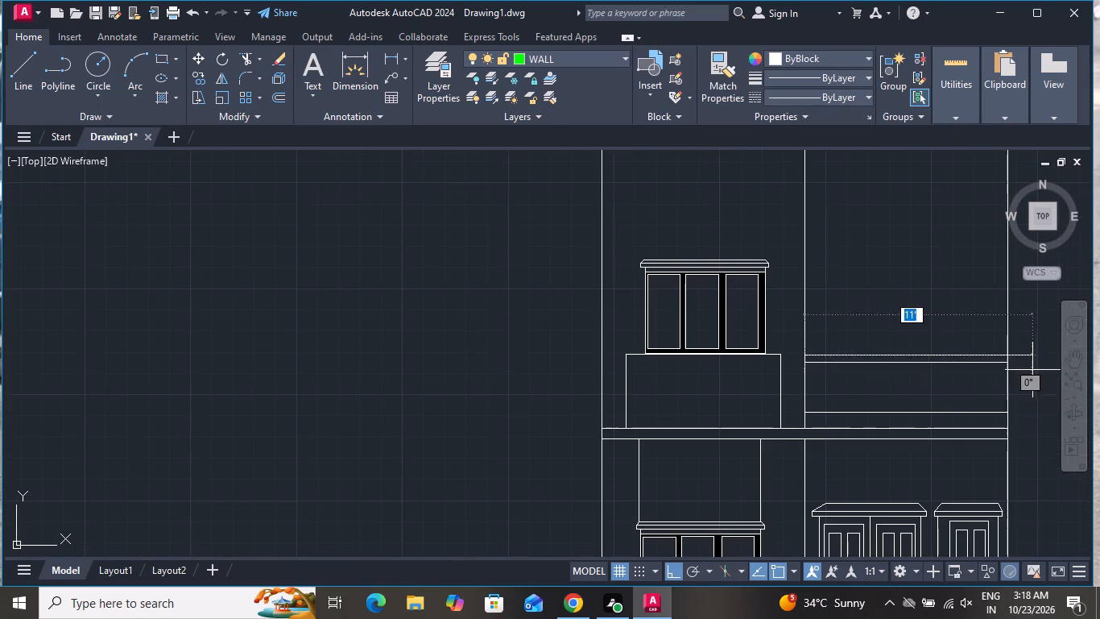
pyautogui.scroll(3, 1013, 356)
pyautogui.click(990, 351)
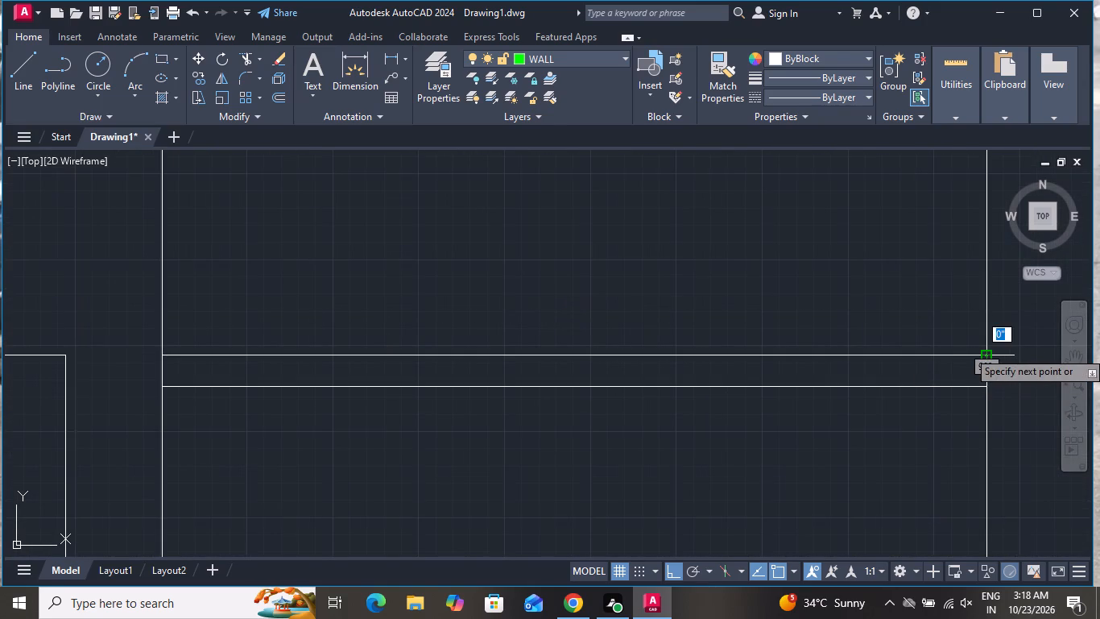
pyautogui.rightClick(990, 351)
pyautogui.click(999, 368)
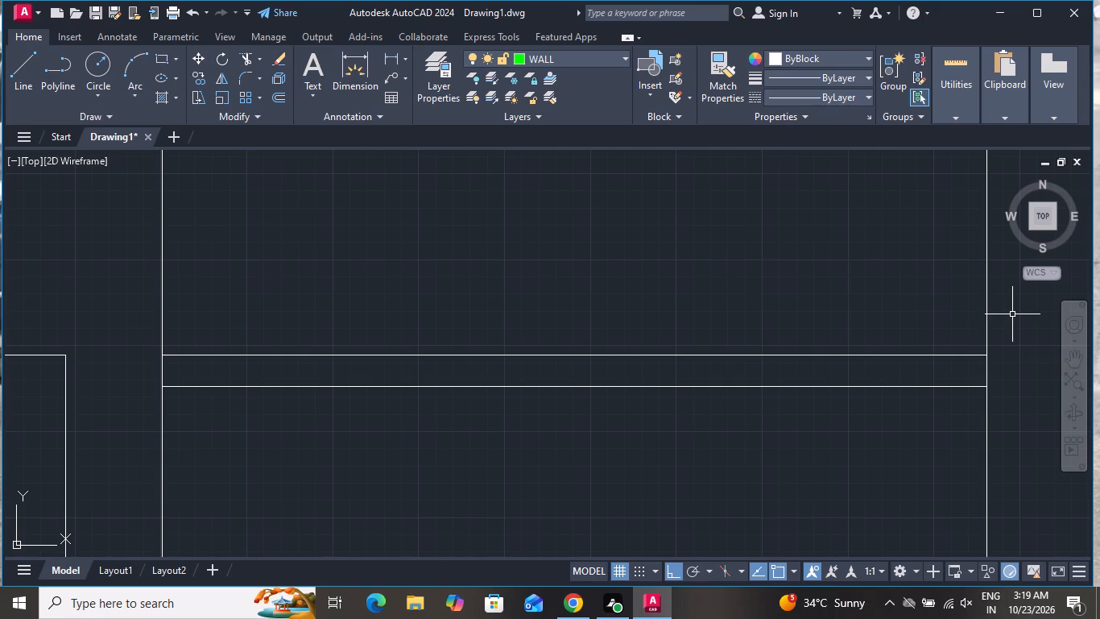
pyautogui.scroll(-2, 1017, 301)
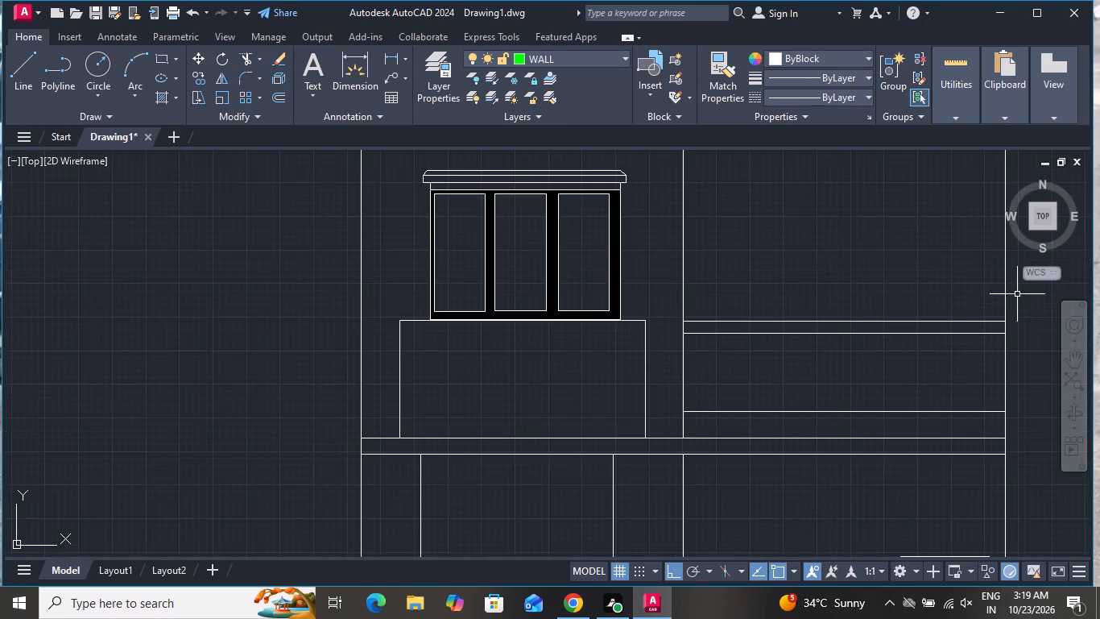
# Delete the horizontal line just beneath the new top line in the bay above the doors.
pyautogui.click(829, 333)
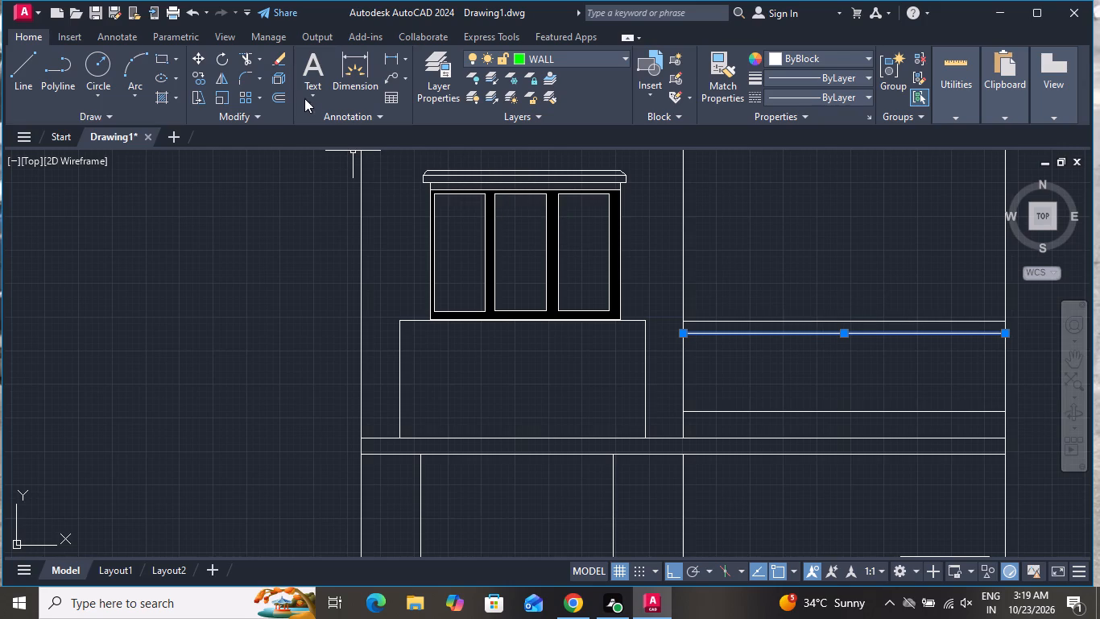
pyautogui.press('Delete')
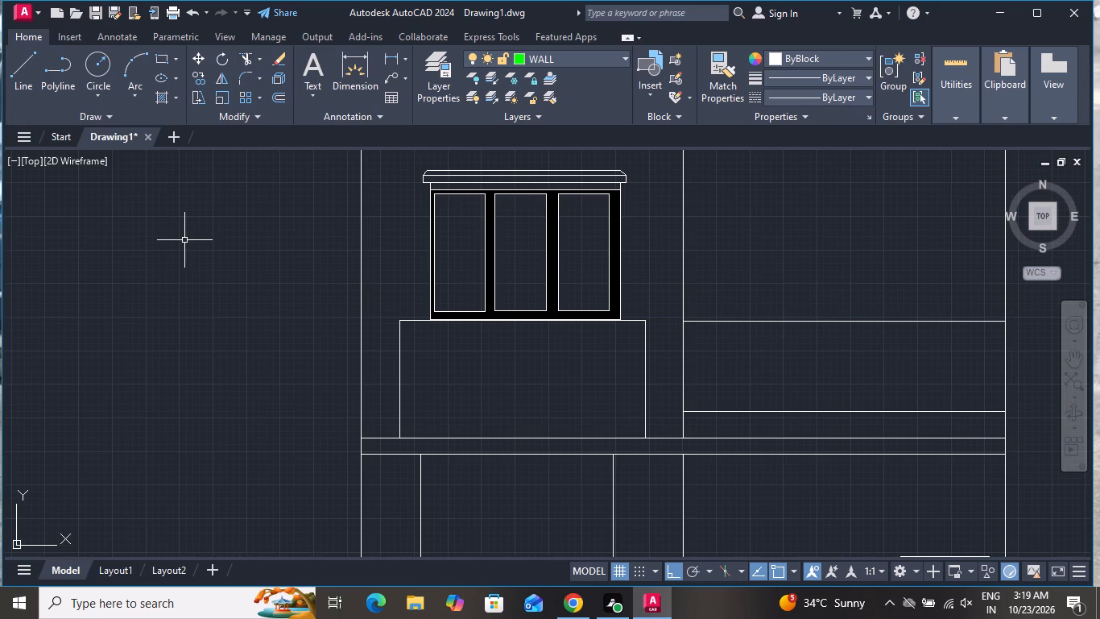
# Draw a horizontal line from the divider to the outer wall, between the bay's top line and the line near the slab.
pyautogui.click(14, 62)
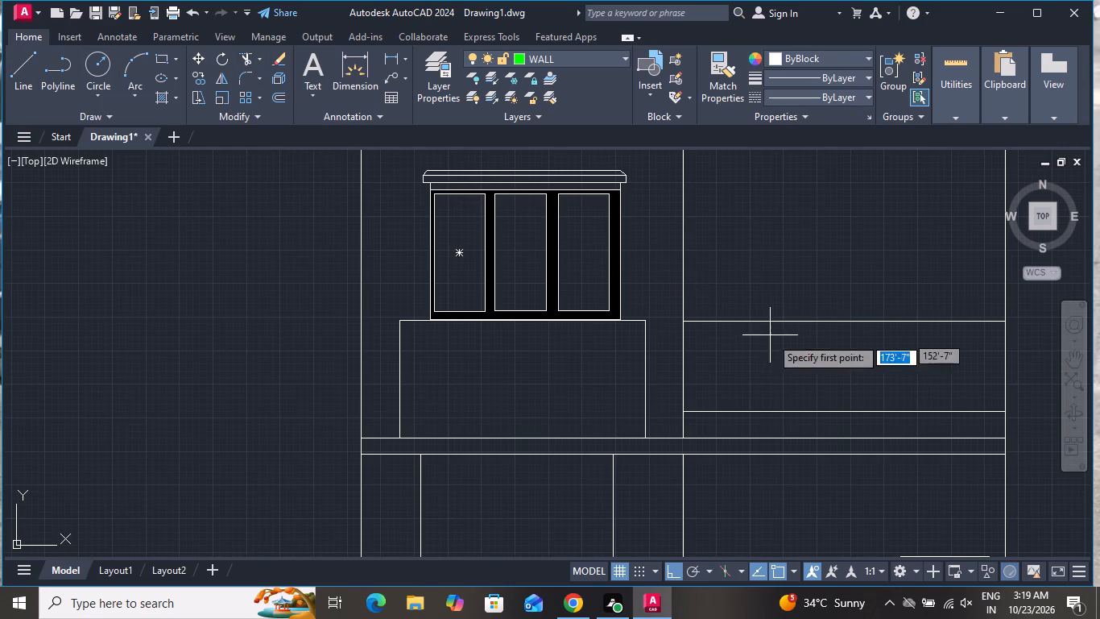
pyautogui.scroll(1, 721, 426)
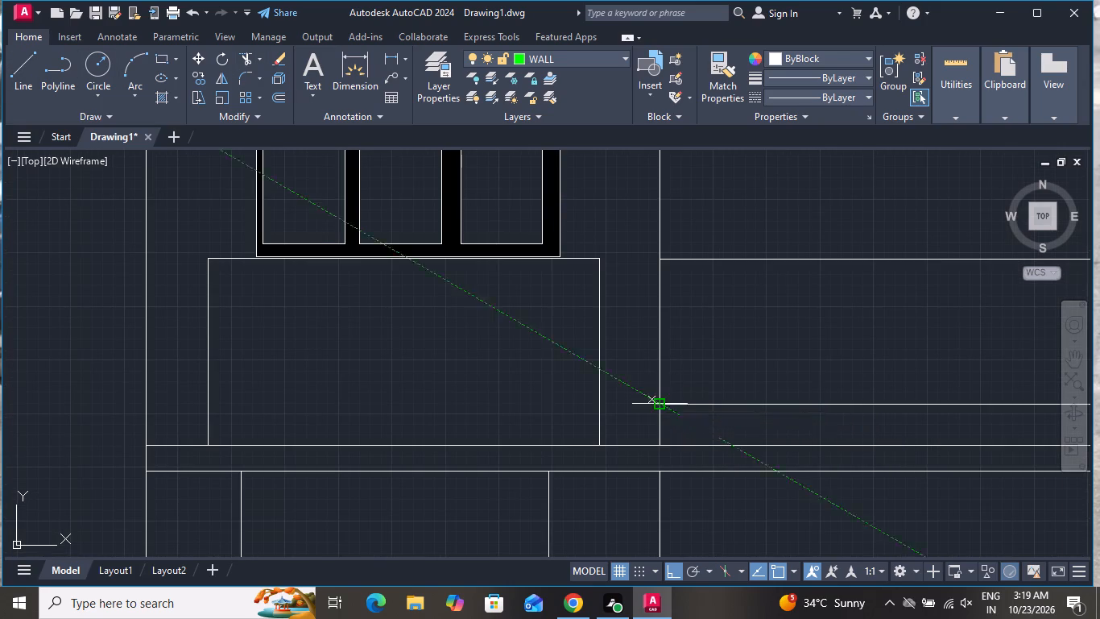
pyautogui.click(658, 301)
pyautogui.scroll(-2, 787, 306)
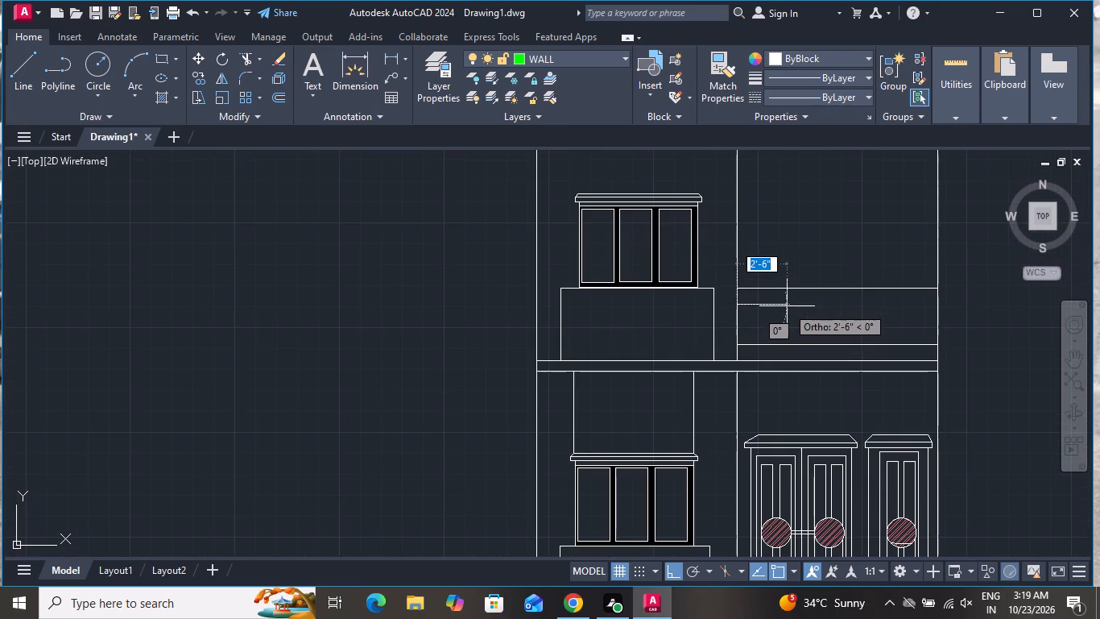
pyautogui.click(937, 307)
pyautogui.rightClick(937, 309)
pyautogui.click(953, 335)
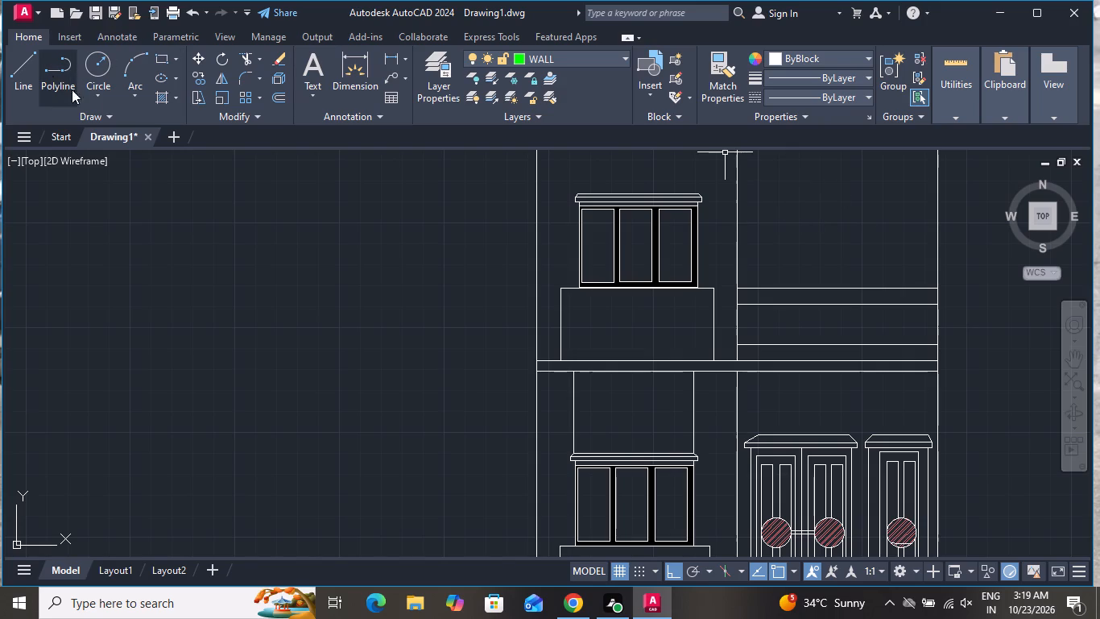
# Hatch the middle band of the parapet above the doors with the ANSI37 pattern at scale 36.
pyautogui.click(165, 101)
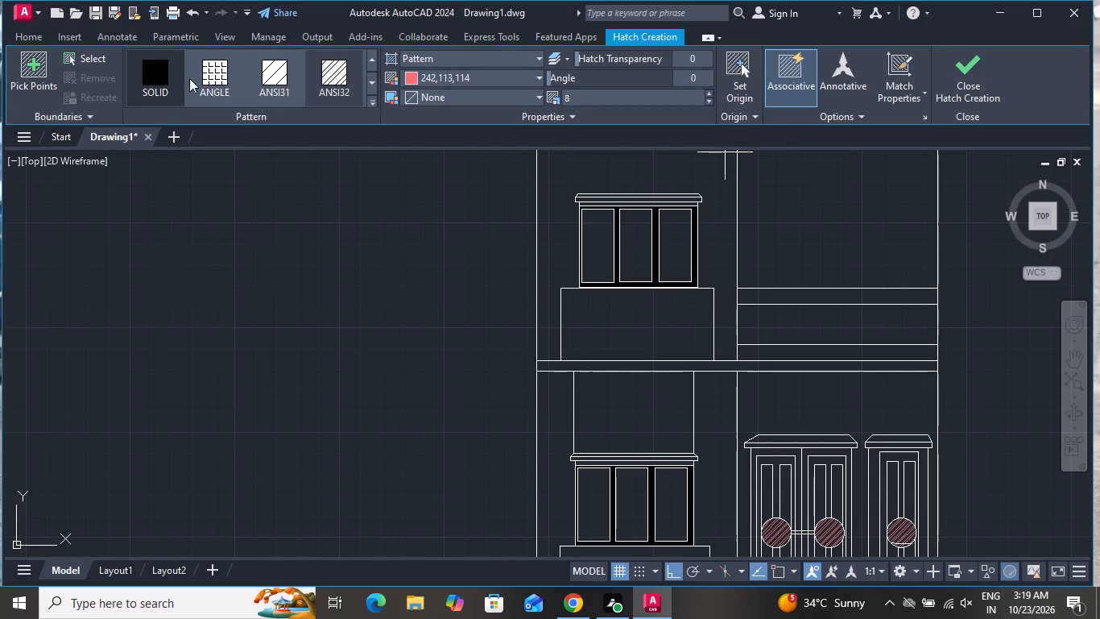
pyautogui.scroll(-2, 279, 82)
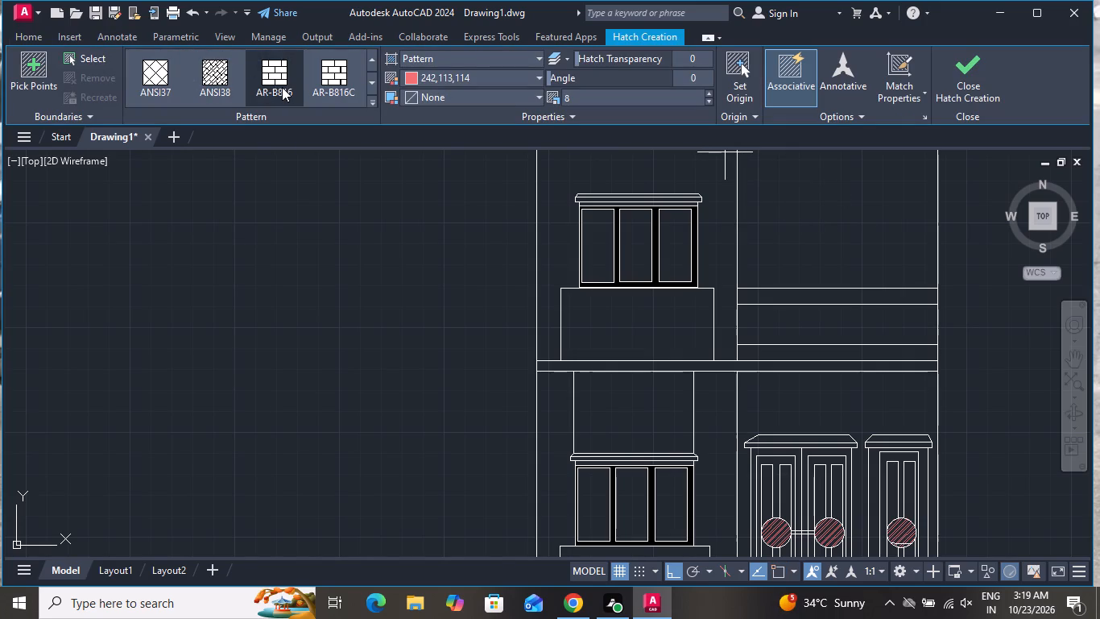
pyautogui.click(153, 74)
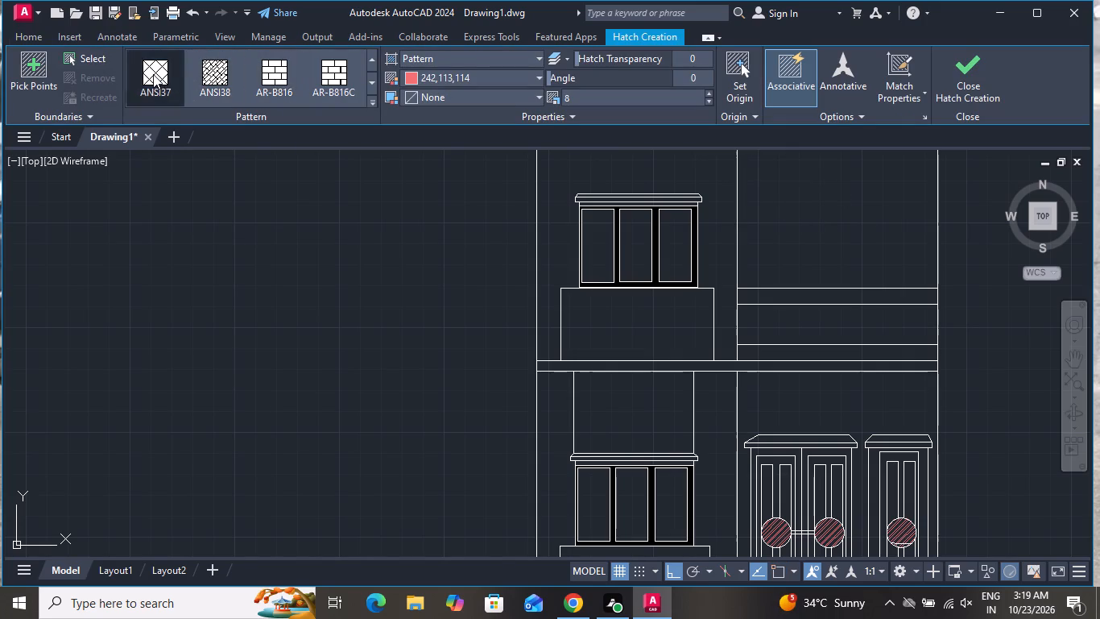
pyautogui.click(778, 331)
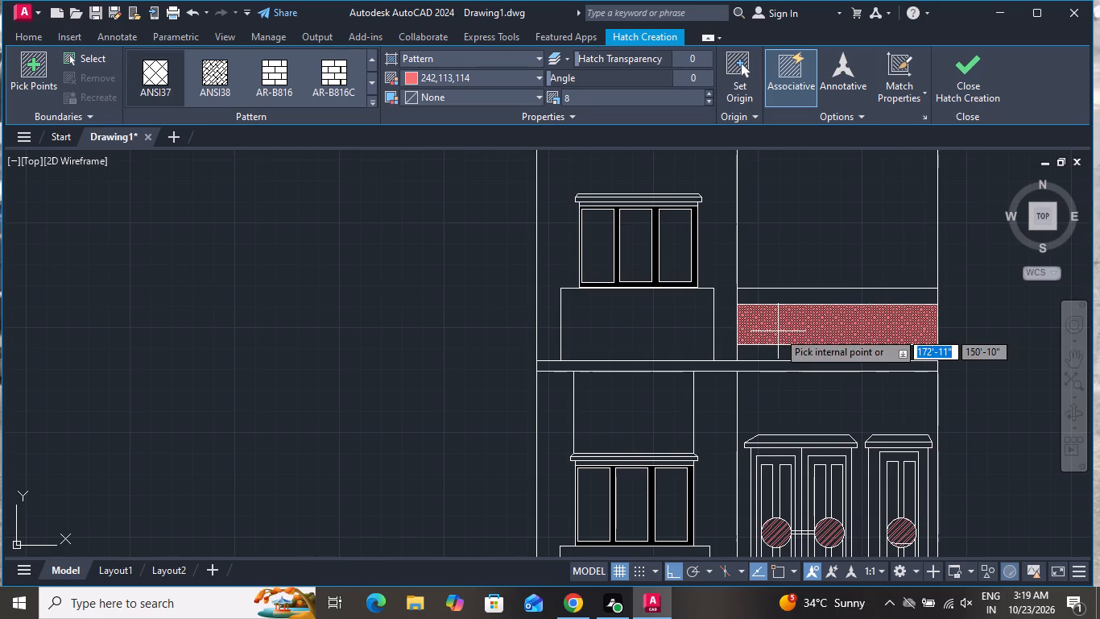
pyautogui.click(709, 91)
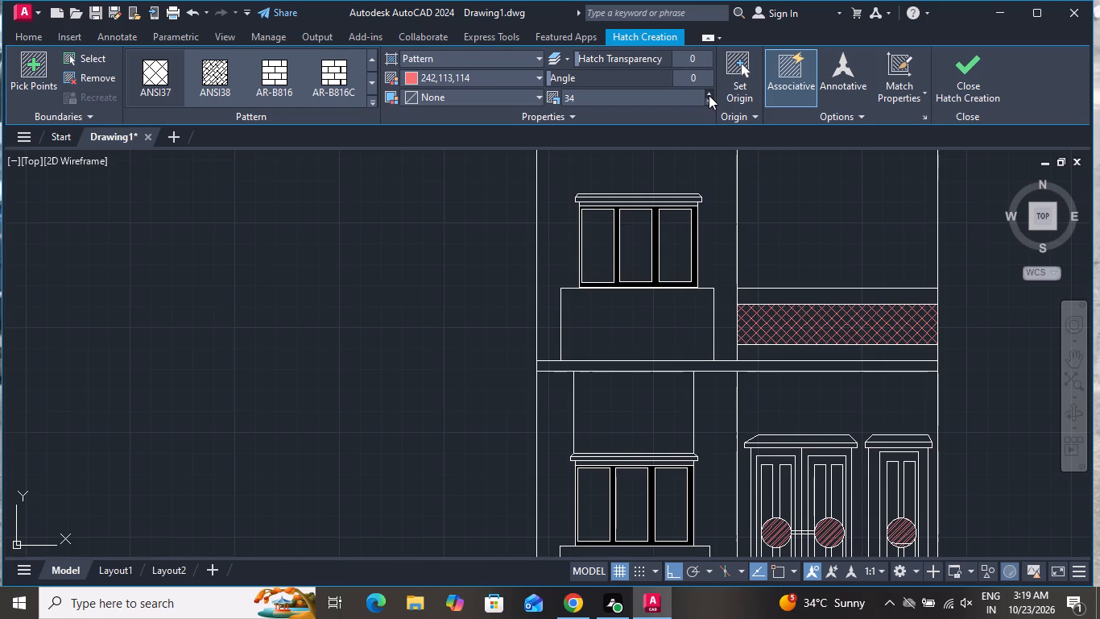
pyautogui.click(709, 95)
pyautogui.click(709, 95)
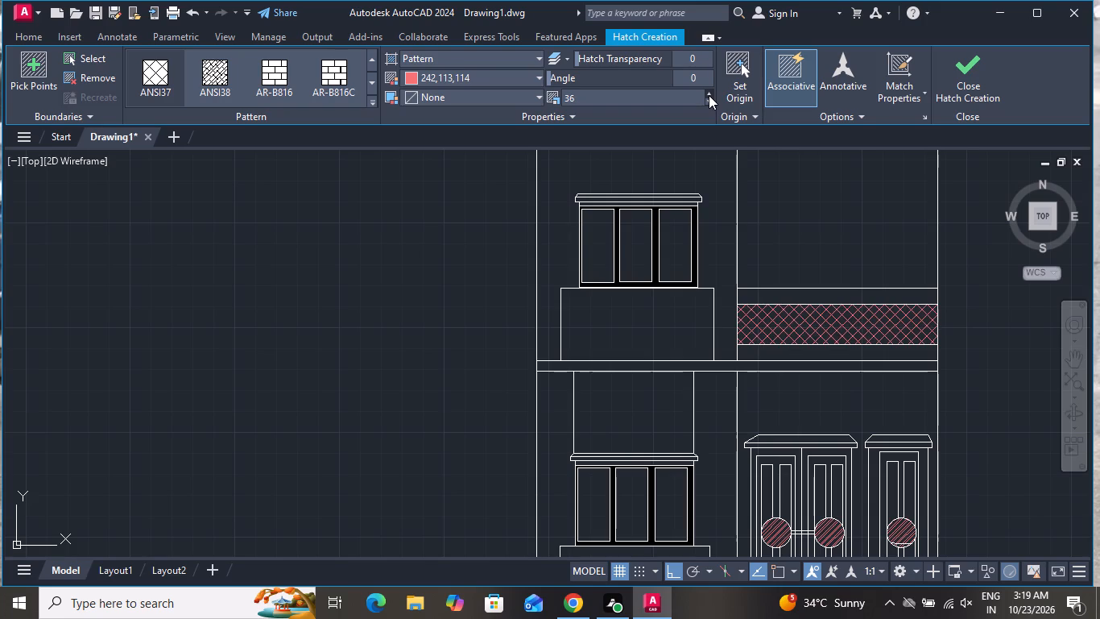
pyautogui.rightClick(465, 285)
pyautogui.click(485, 317)
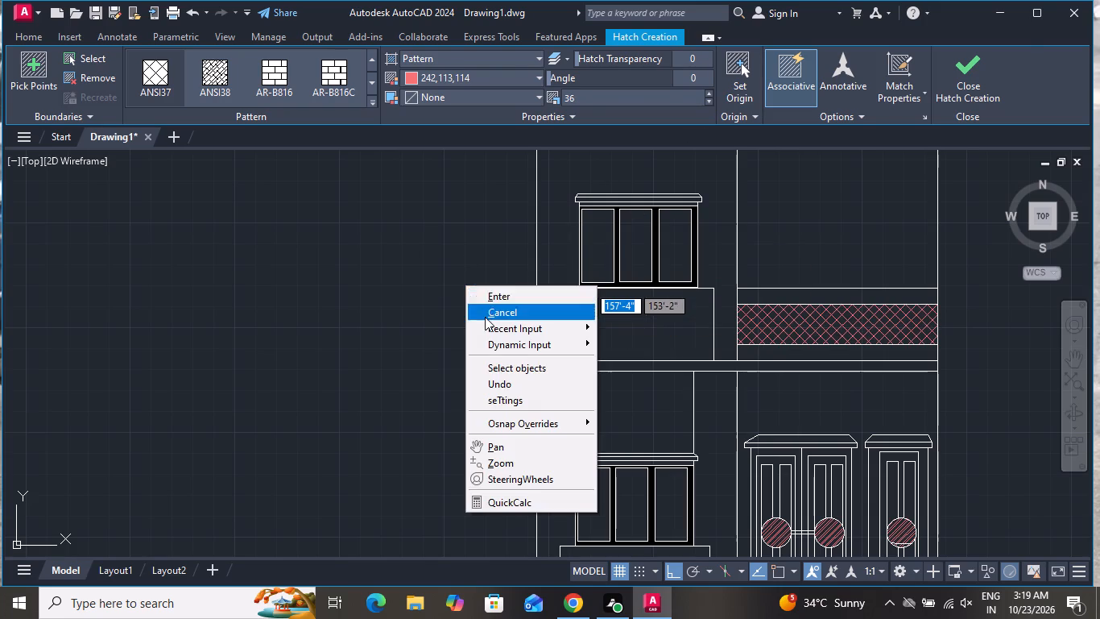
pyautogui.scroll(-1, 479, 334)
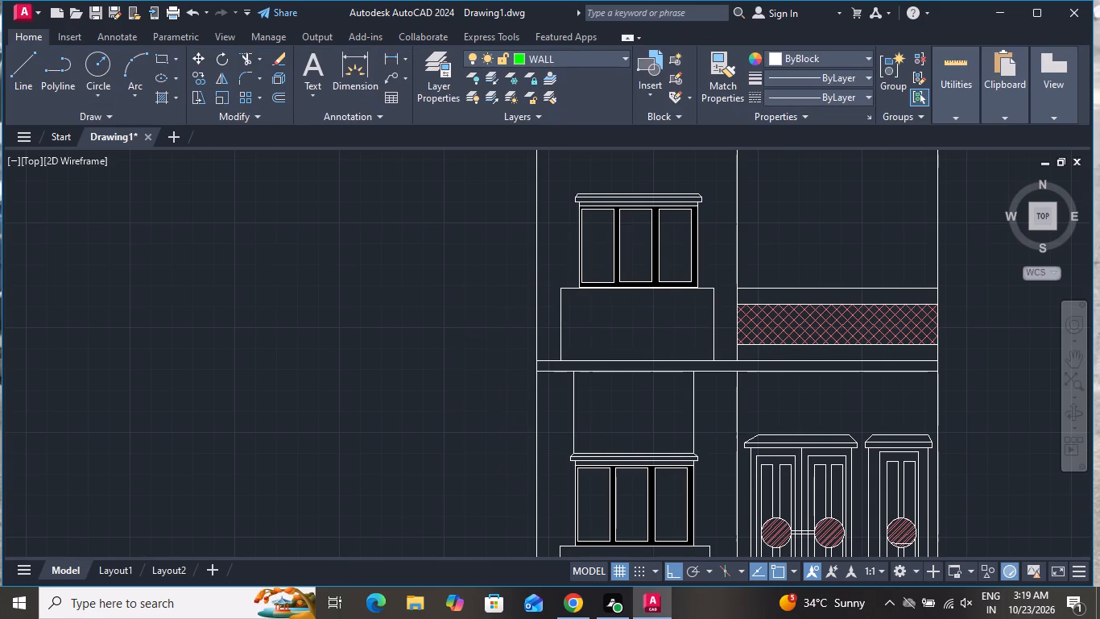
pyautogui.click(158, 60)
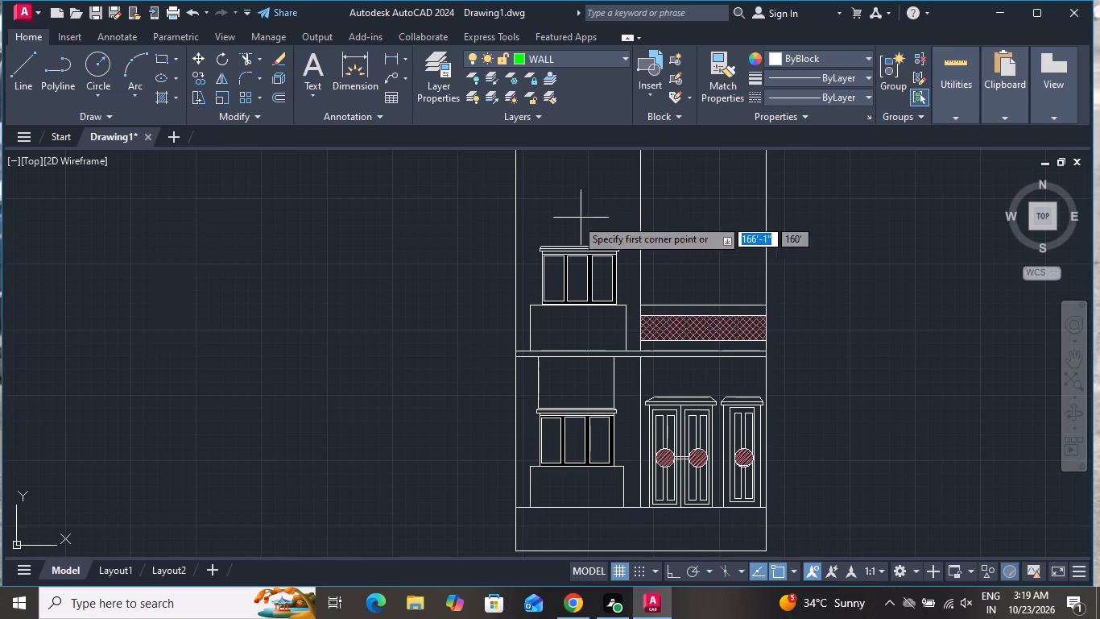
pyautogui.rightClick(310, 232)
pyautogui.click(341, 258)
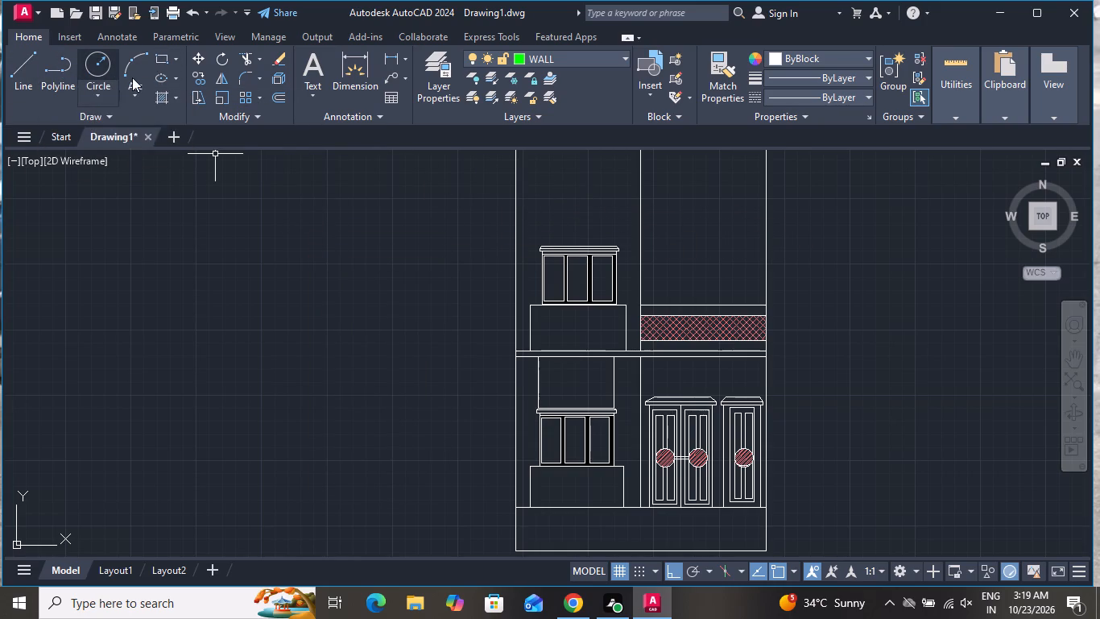
# Draw a rectangle about 2'-7" wide and 3'-10" high standing on the parapet's top line, near the divider.
pyautogui.click(163, 62)
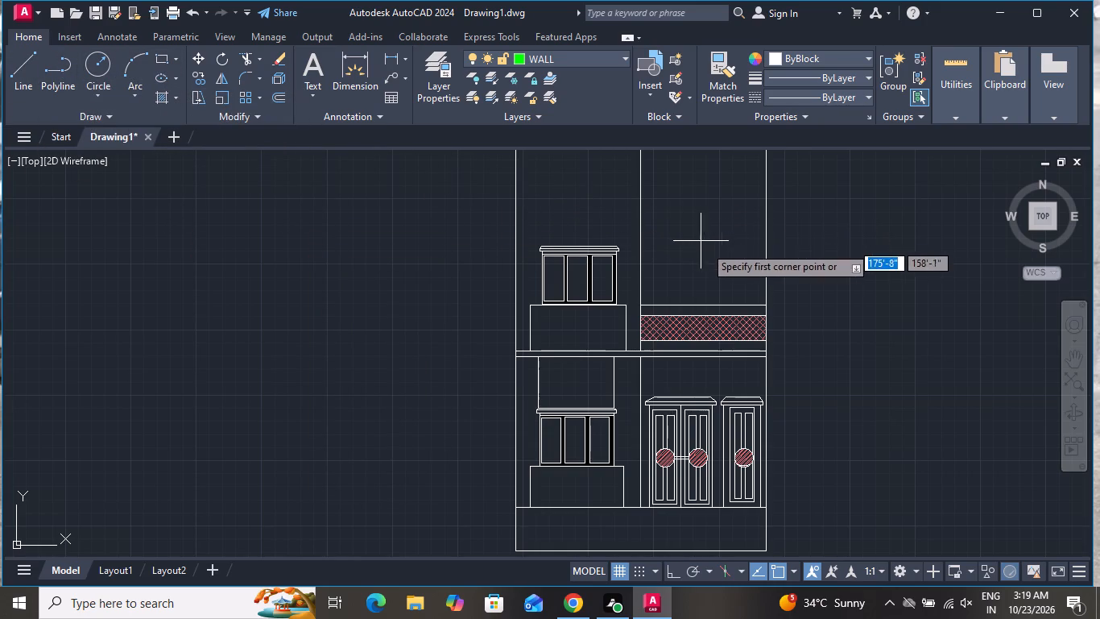
pyautogui.scroll(1, 734, 276)
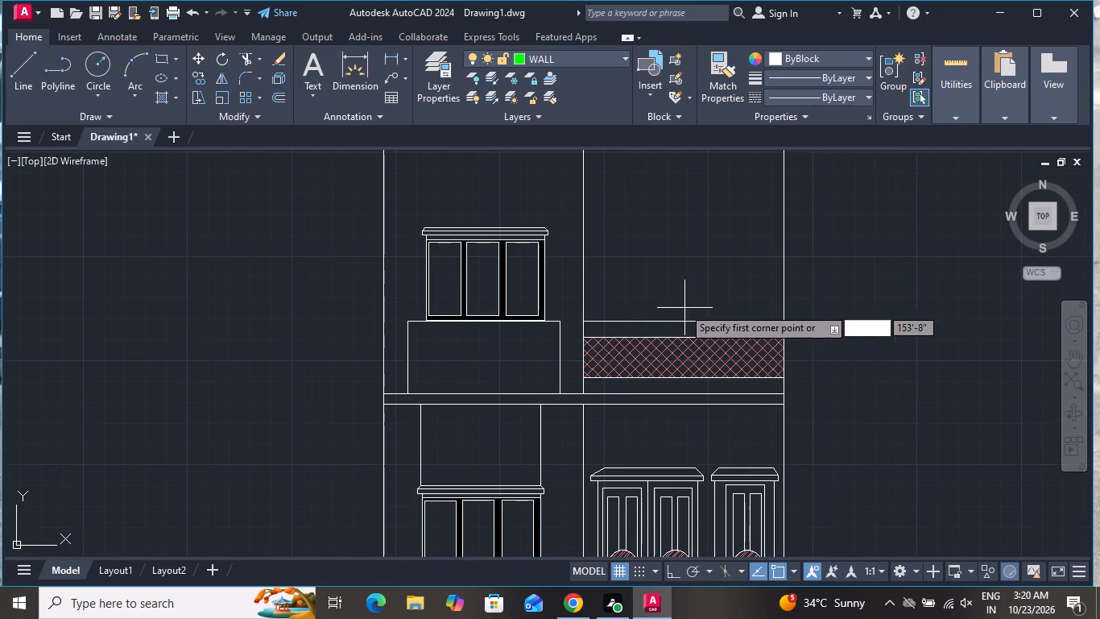
pyautogui.click(605, 322)
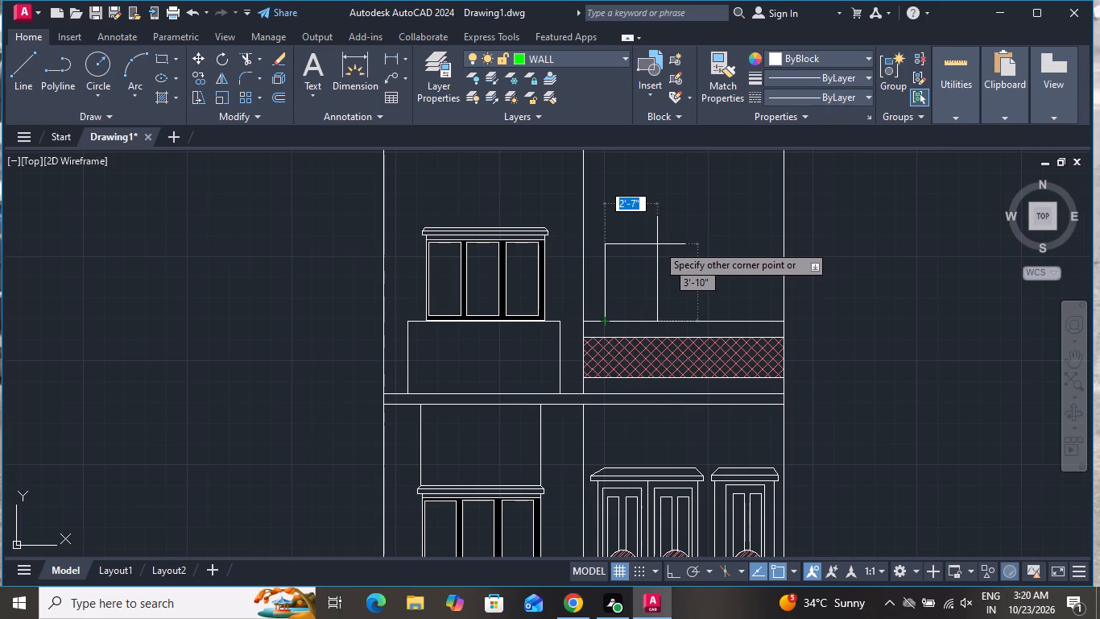
pyautogui.click(657, 244)
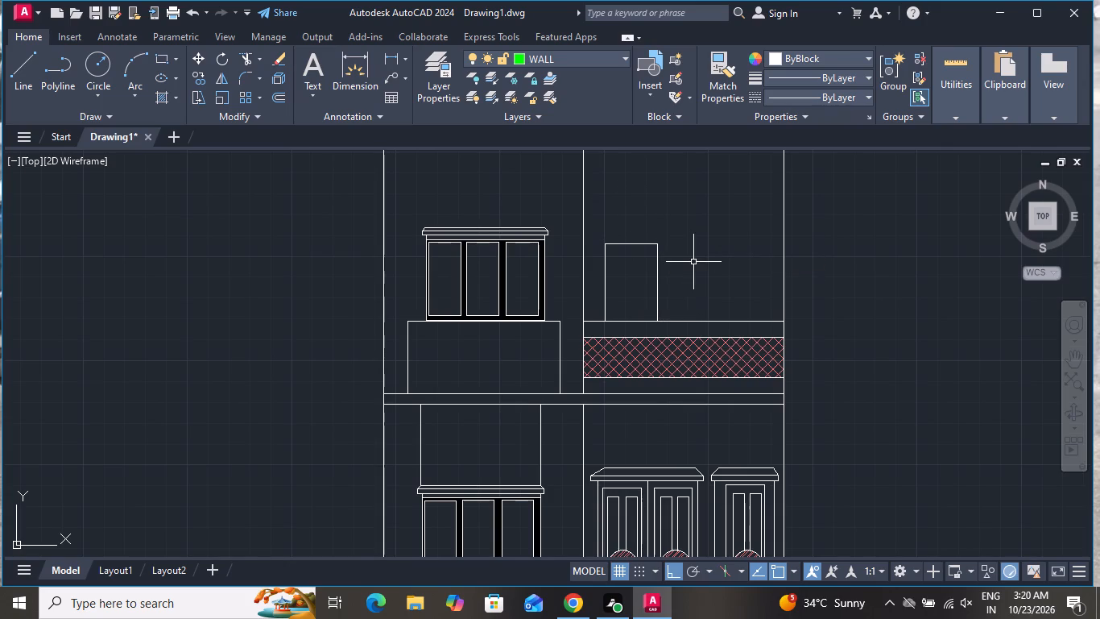
# Draw a vertical centre line in the opening on the parapet, from its top edge's midpoint down to the parapet line.
pyautogui.click(161, 65)
pyautogui.scroll(1, 627, 289)
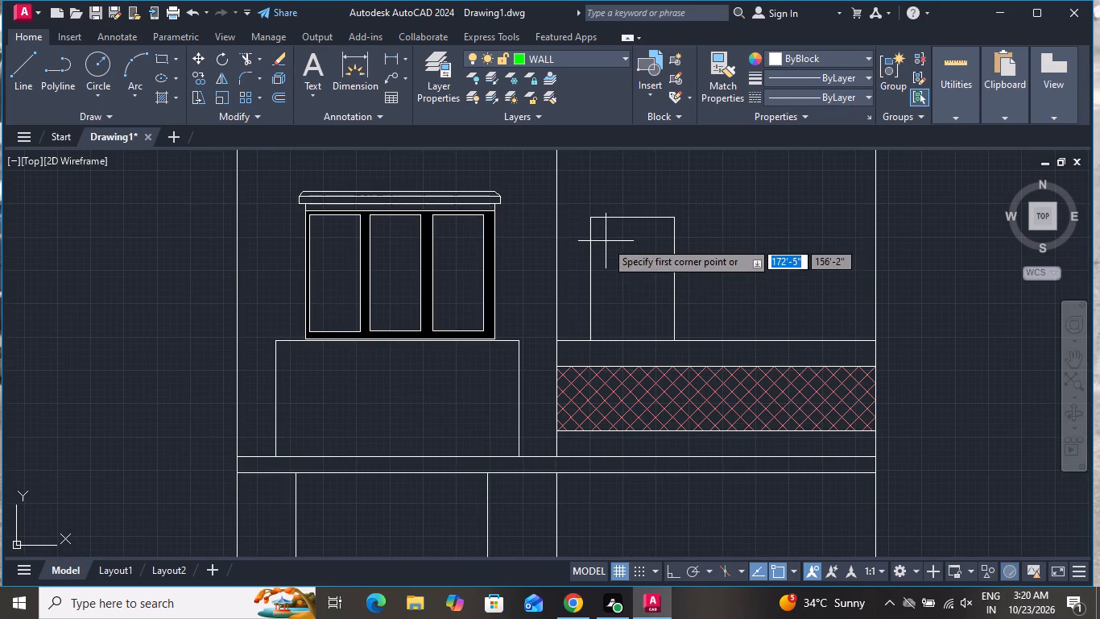
pyautogui.click(633, 218)
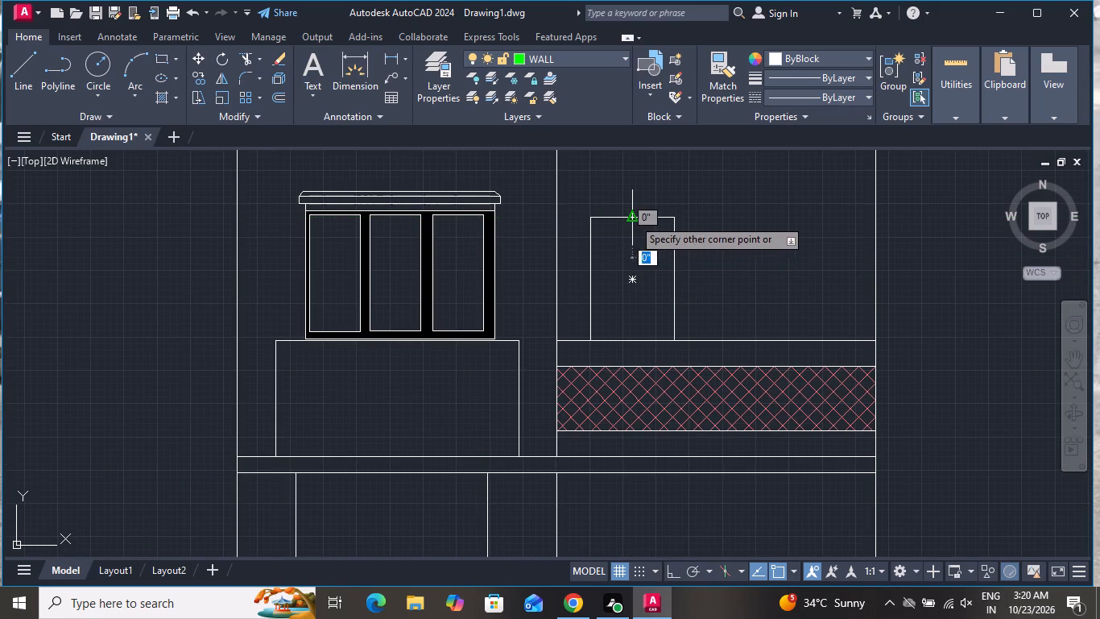
pyautogui.click(634, 337)
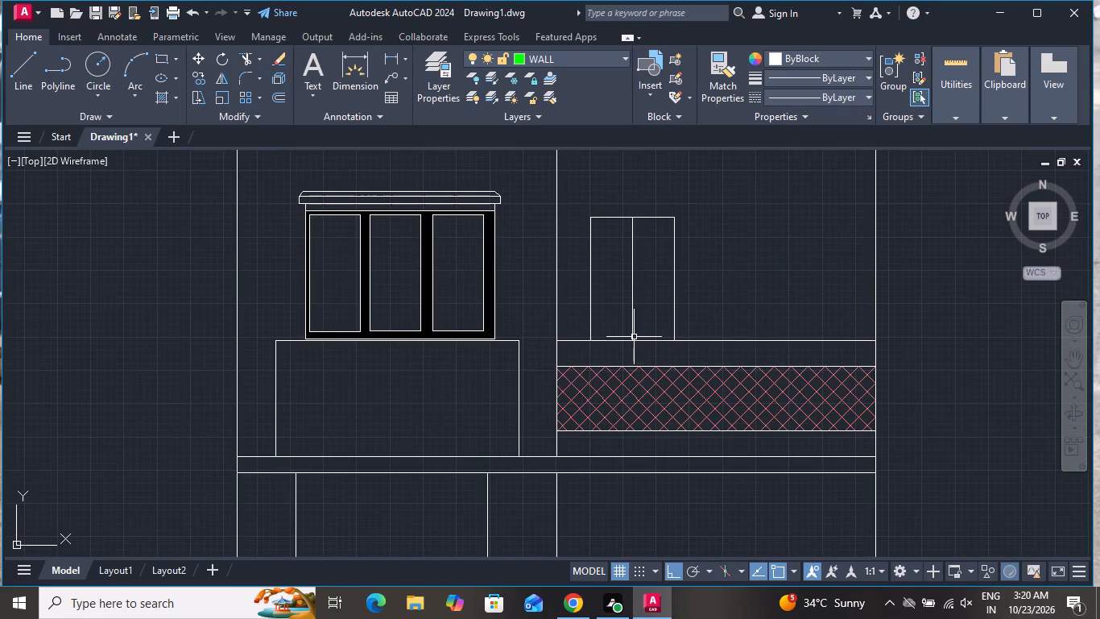
pyautogui.rightClick(634, 337)
pyautogui.click(593, 167)
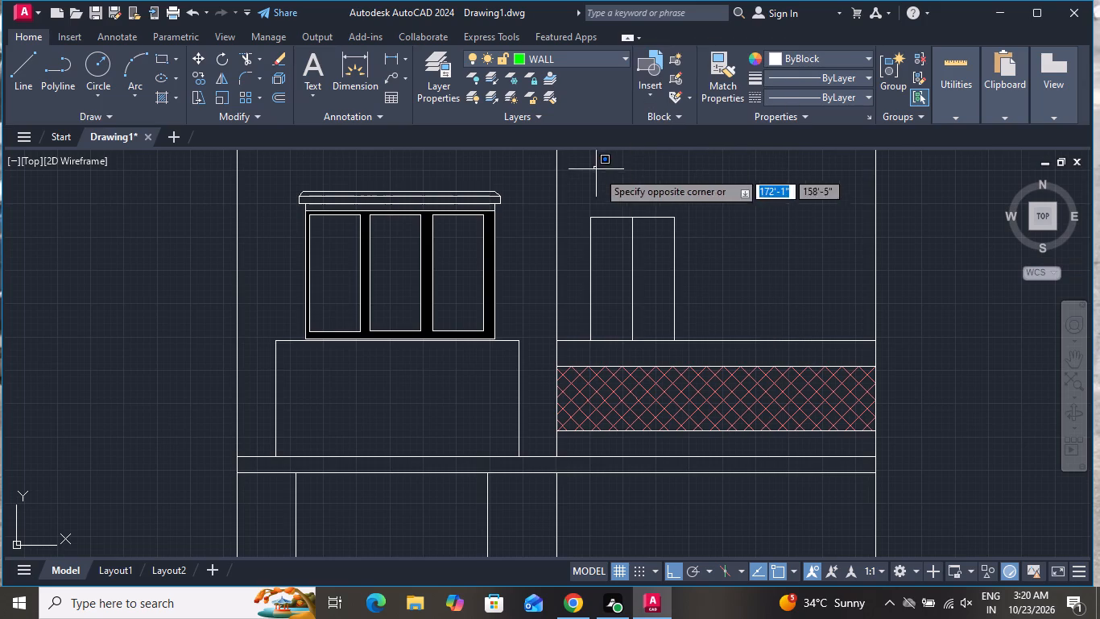
pyautogui.click(631, 193)
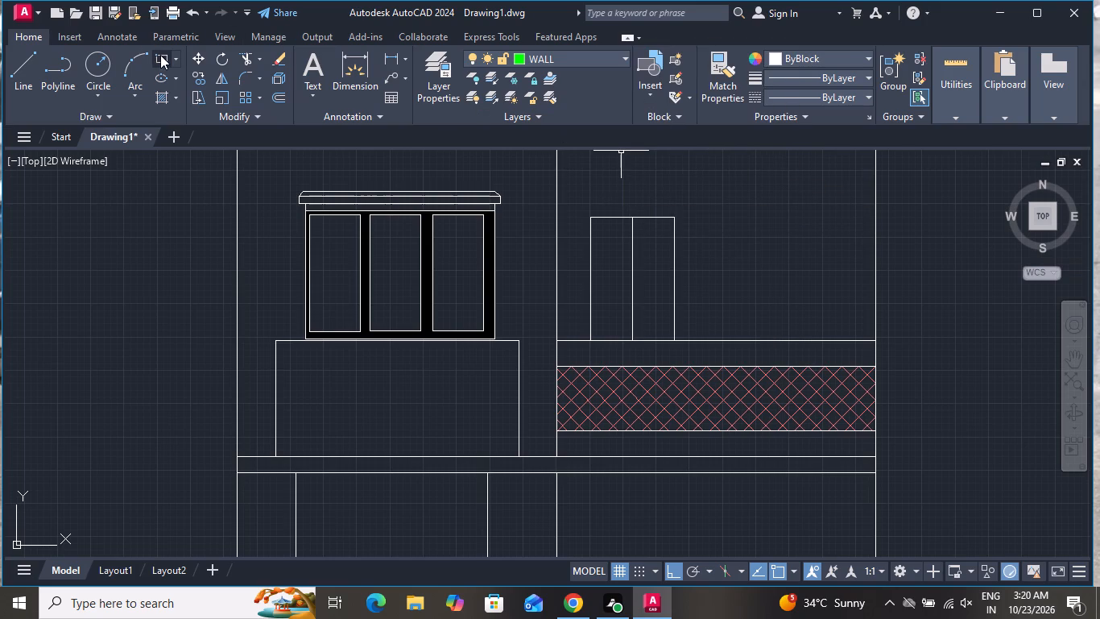
# Draw a panel rectangle about 9" wide and 3'-1" high inside the half of the opening nearest the divider.
pyautogui.click(160, 55)
pyautogui.scroll(1, 649, 270)
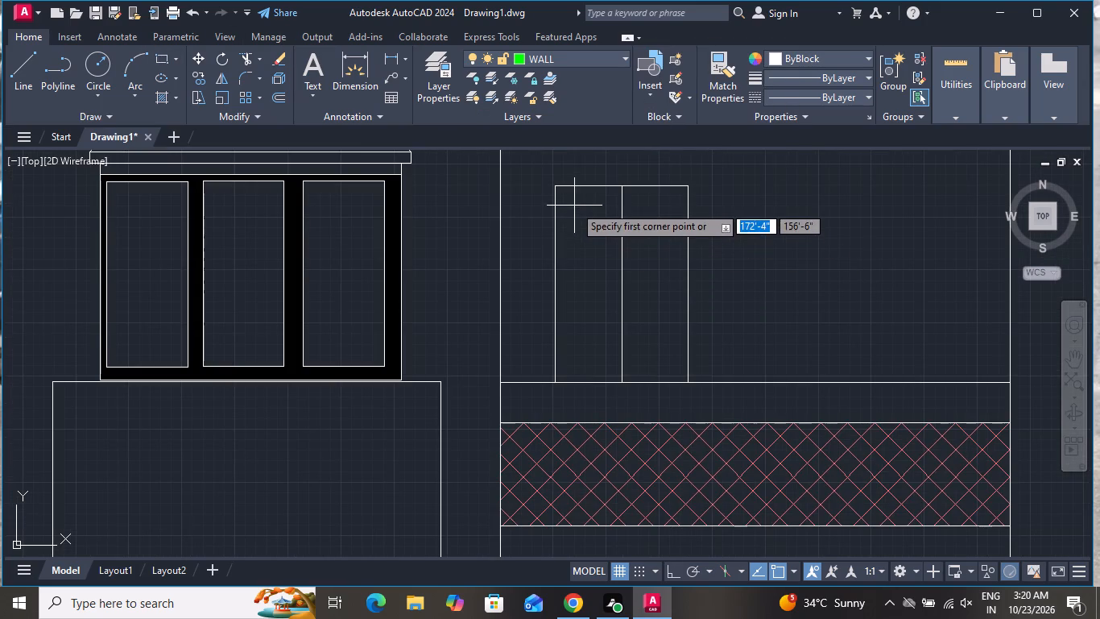
pyautogui.click(569, 205)
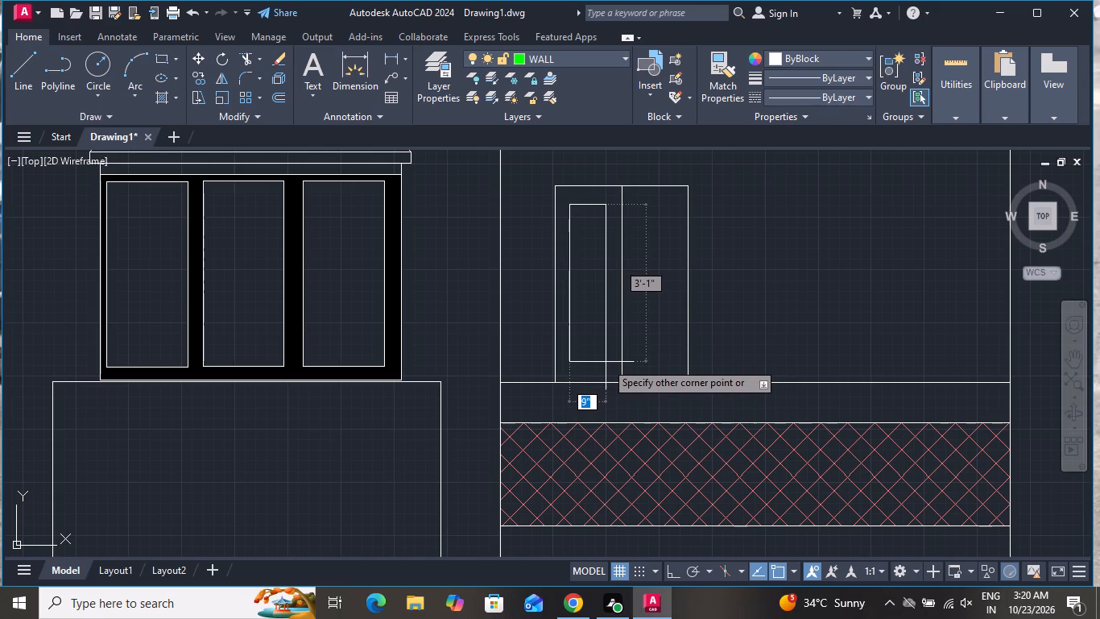
pyautogui.click(606, 362)
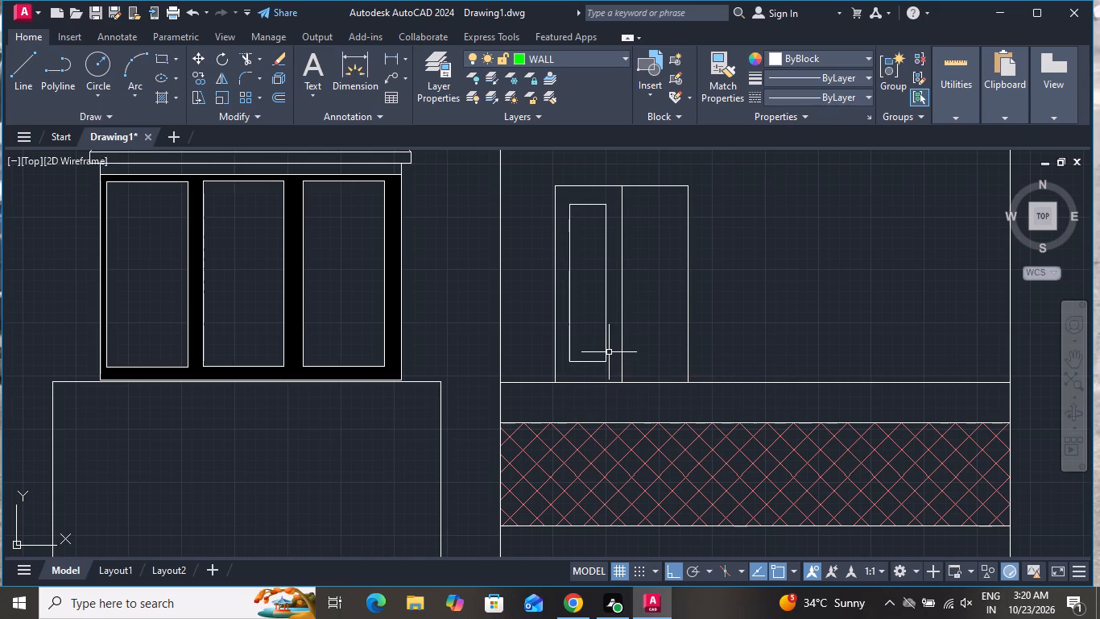
# Copy the panel rectangle horizontally about 1'-4" into the other half of the opening.
pyautogui.scroll(-2, 611, 358)
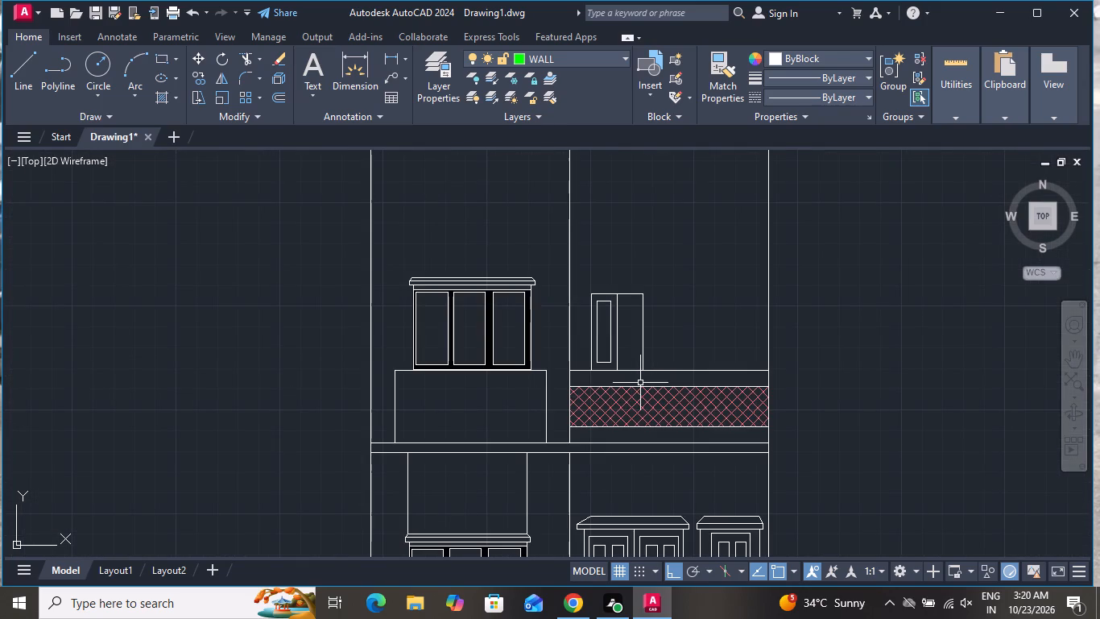
pyautogui.scroll(2, 572, 330)
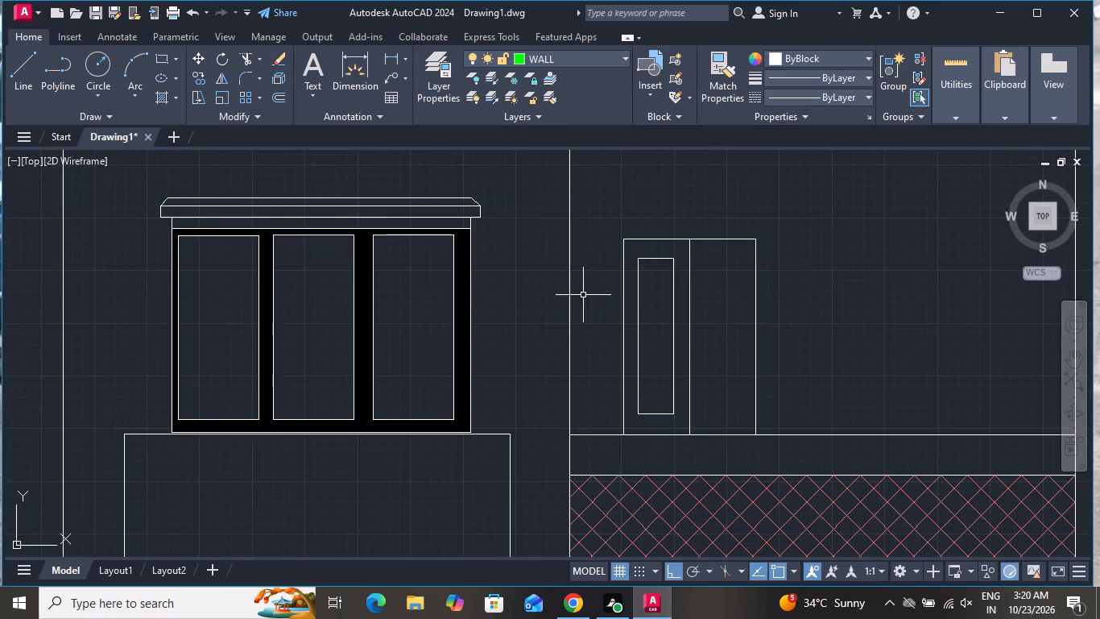
pyautogui.click(650, 258)
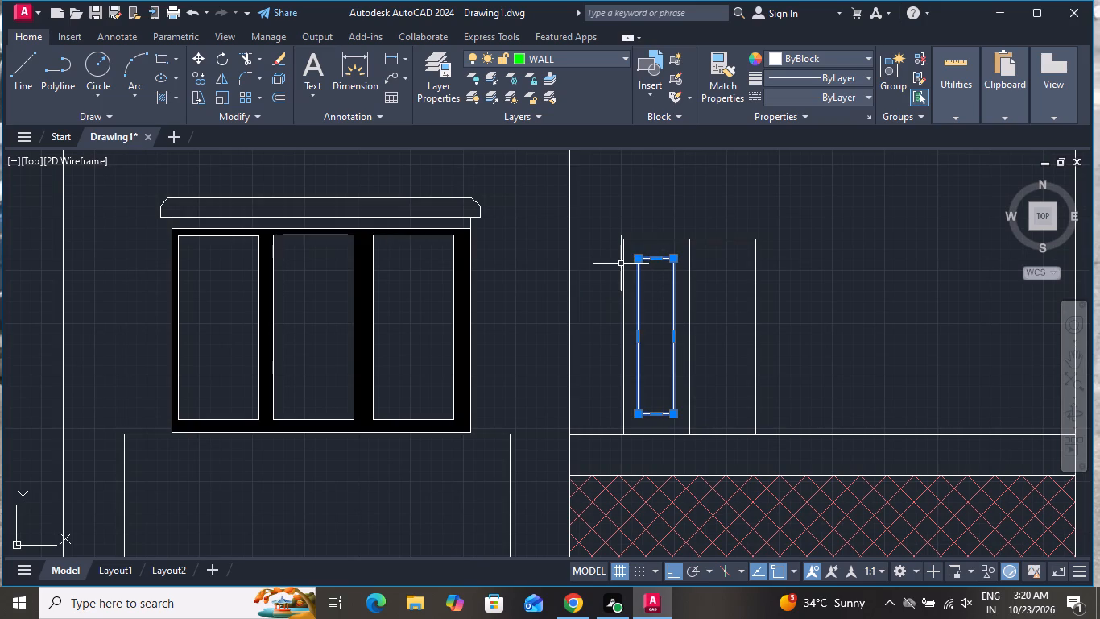
pyautogui.click(200, 73)
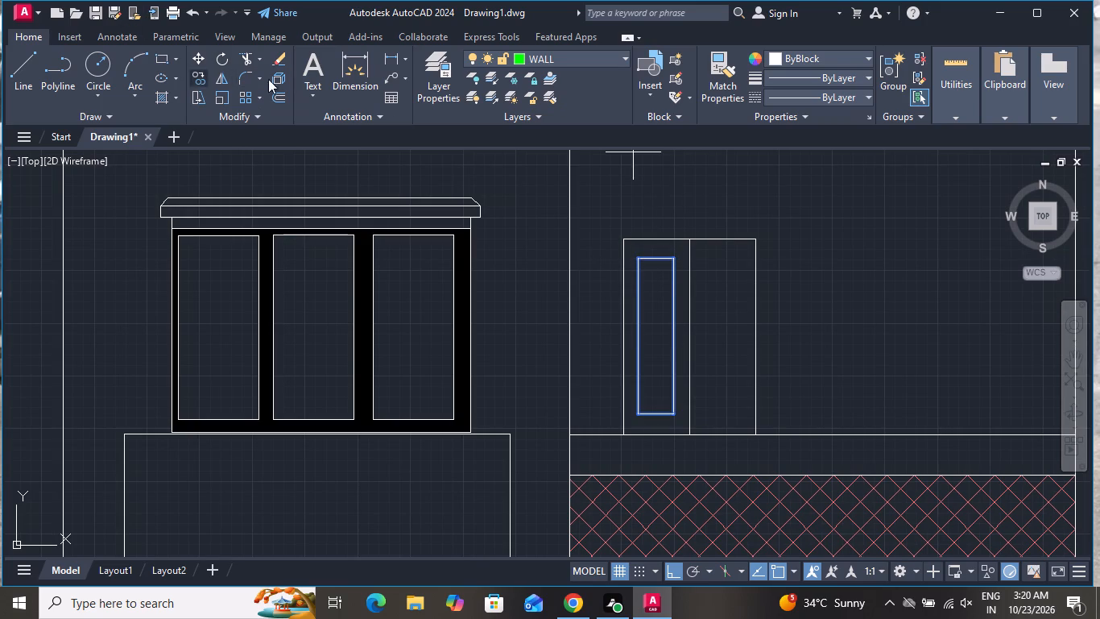
pyautogui.click(637, 259)
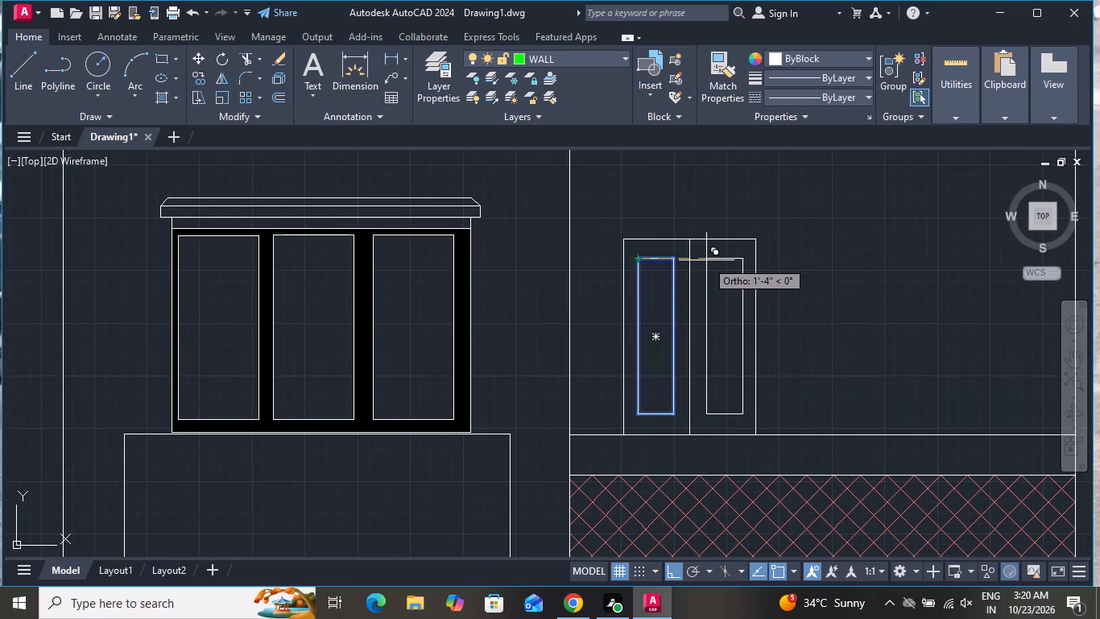
pyautogui.click(705, 260)
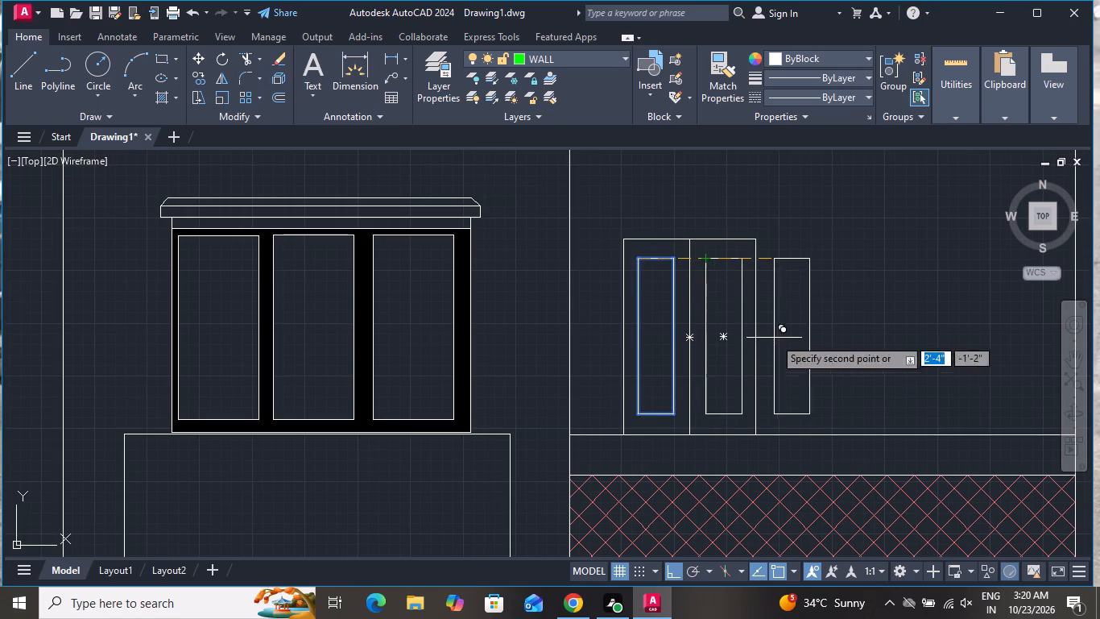
pyautogui.rightClick(787, 294)
pyautogui.click(810, 318)
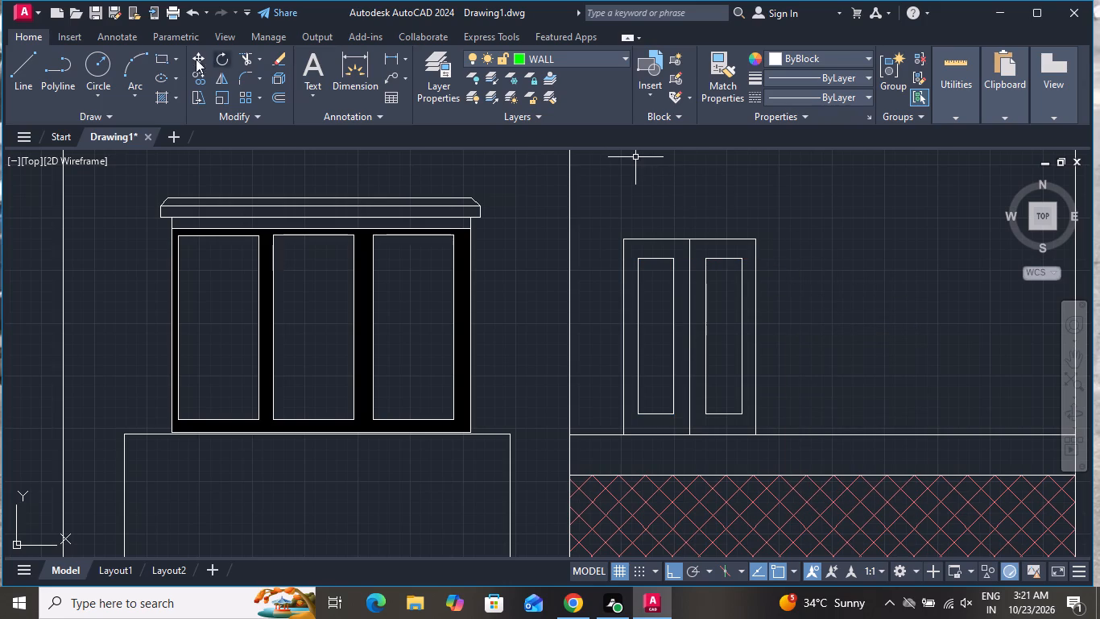
# Draw a circle of about 8" radius centred on the midpoint of the opening's centre line.
pyautogui.click(94, 63)
pyautogui.scroll(2, 672, 346)
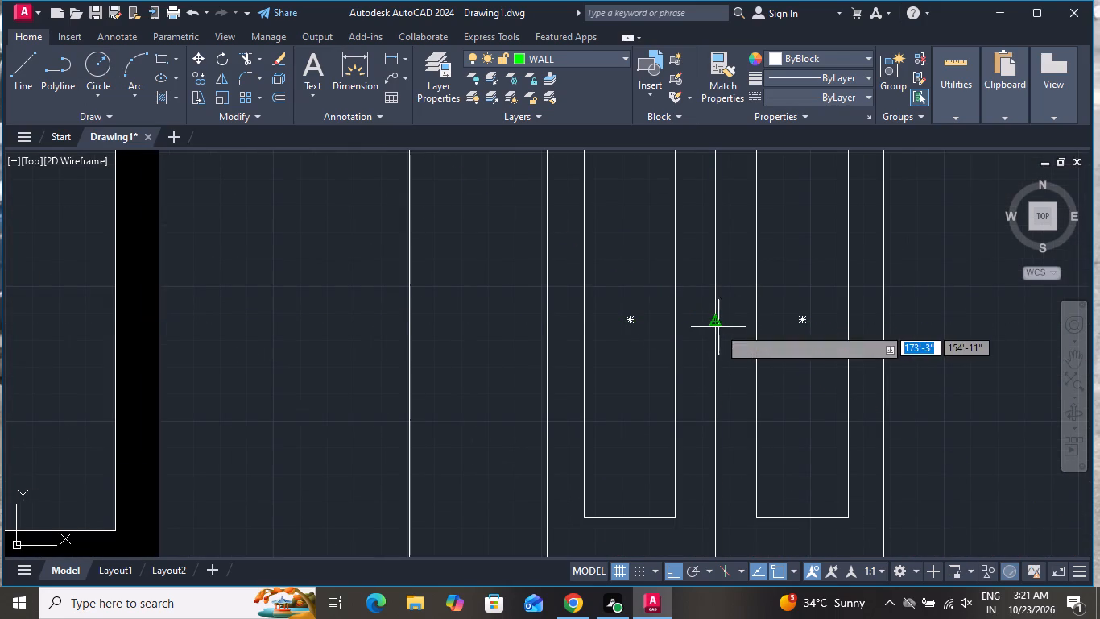
pyautogui.click(712, 320)
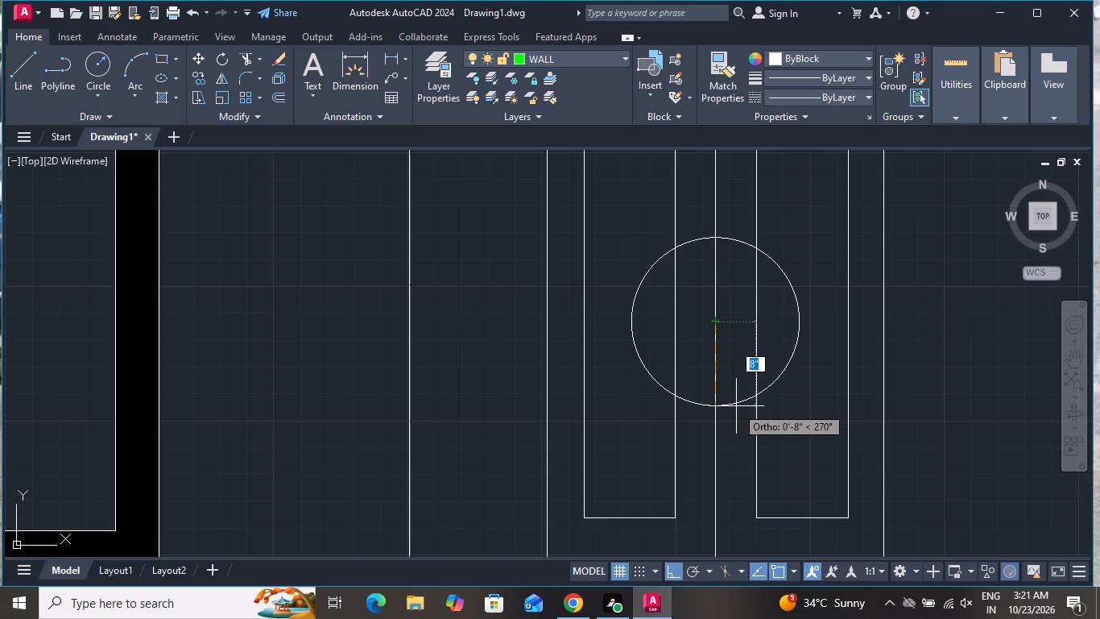
pyautogui.click(736, 406)
# Move the circle straight down about 1'-8" so that it crosses the parapet's top line.
pyautogui.scroll(-2, 757, 305)
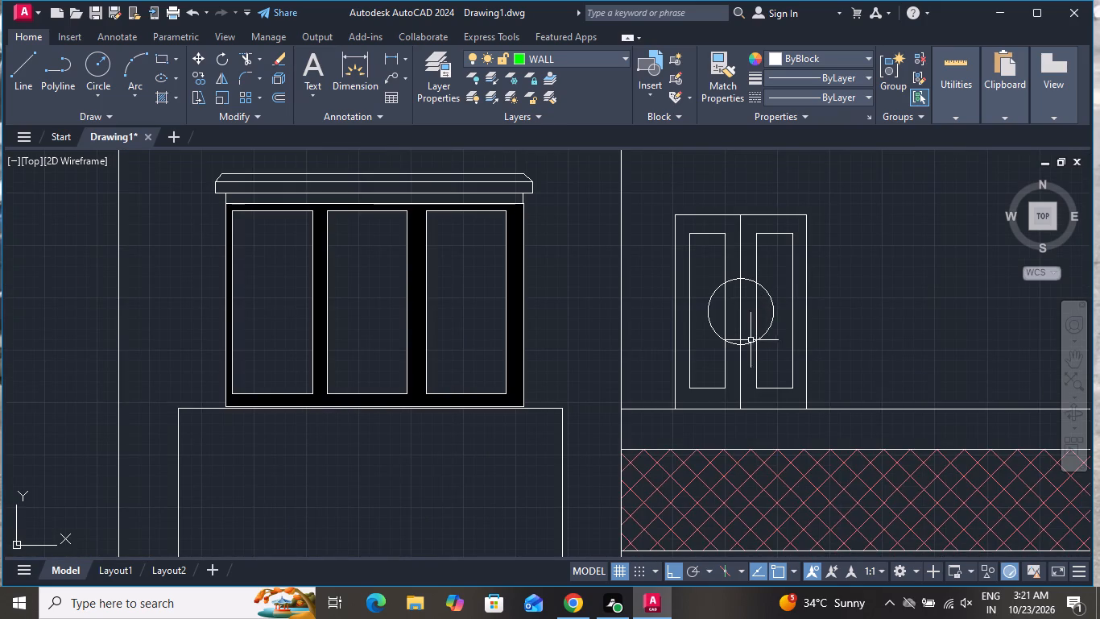
pyautogui.click(747, 346)
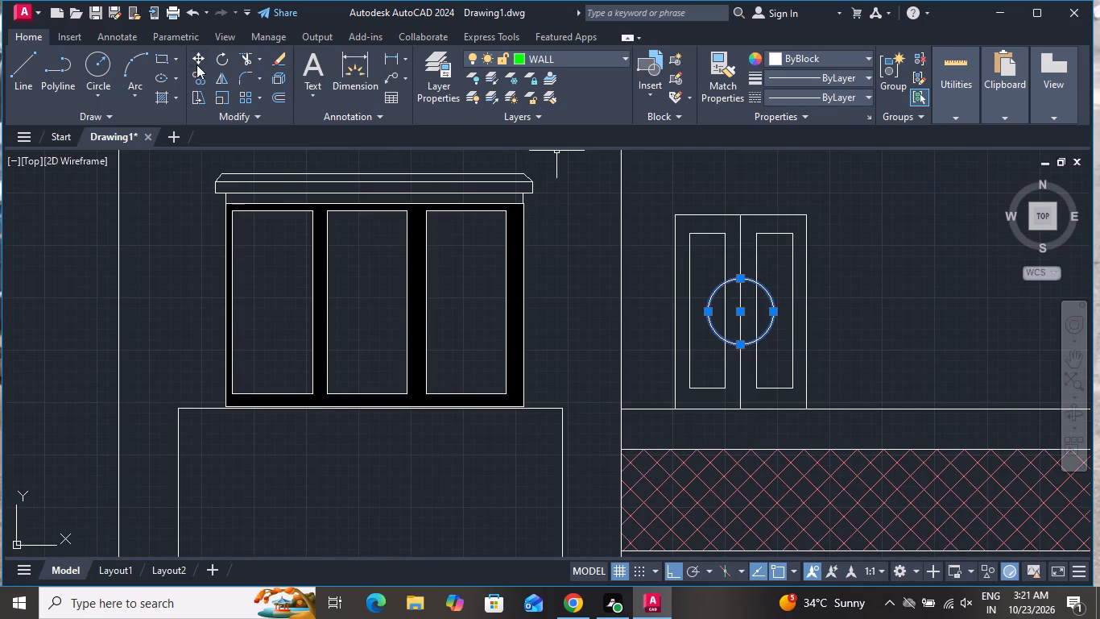
pyautogui.click(196, 64)
pyautogui.click(742, 349)
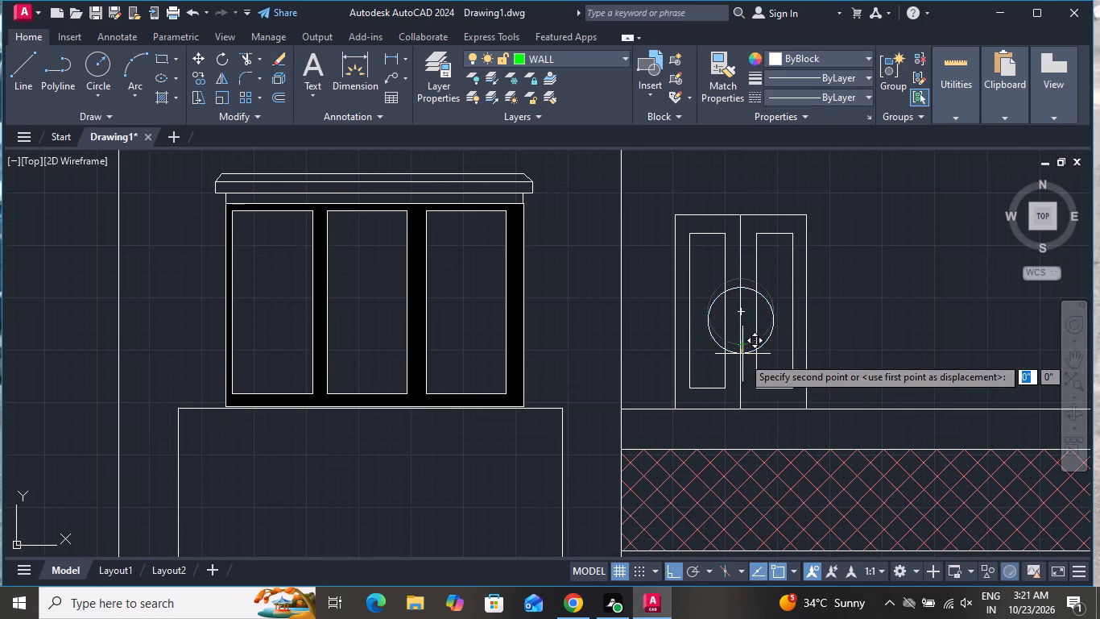
pyautogui.click(744, 428)
# Trim the circle below the parapet's top line and the panel edges that fall inside the circle.
pyautogui.scroll(1, 770, 420)
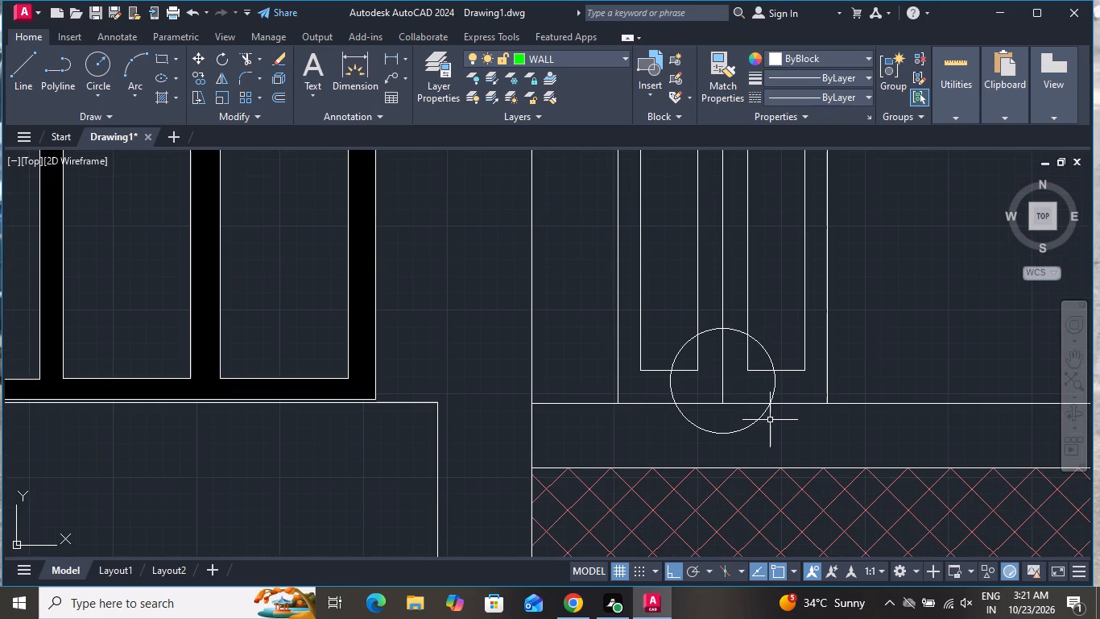
pyautogui.click(246, 64)
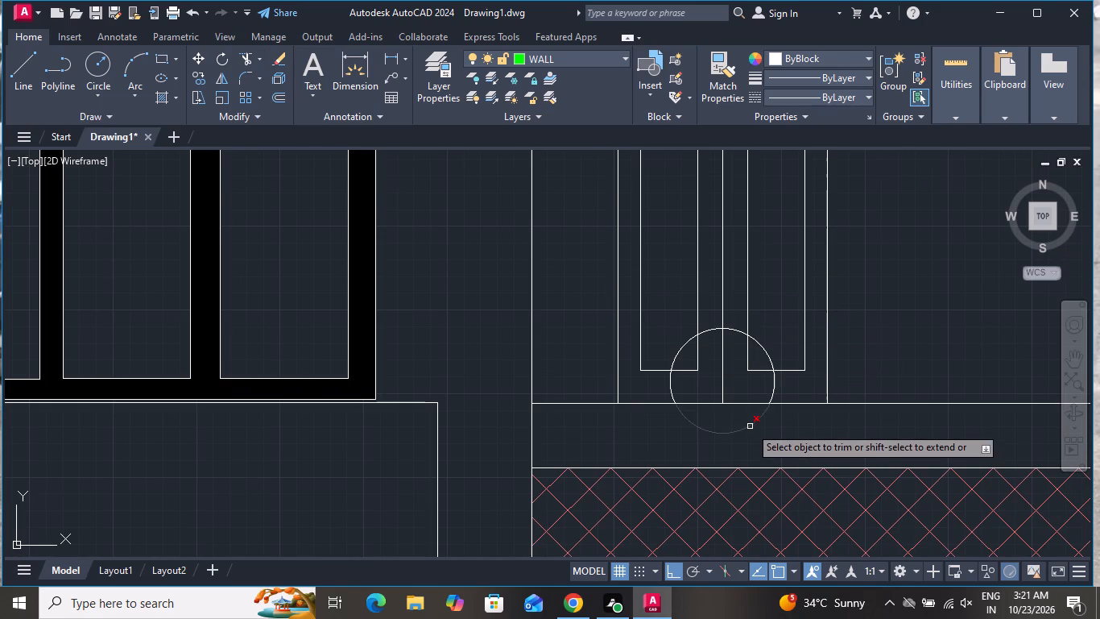
pyautogui.click(750, 426)
pyautogui.click(690, 363)
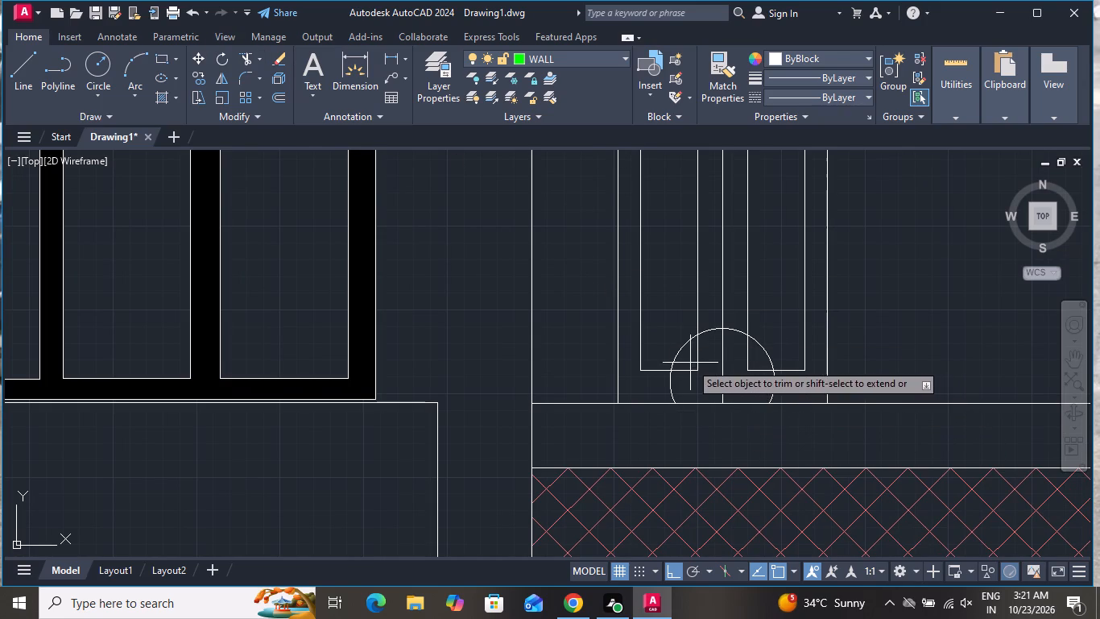
pyautogui.click(751, 358)
pyautogui.click(753, 366)
pyautogui.click(753, 380)
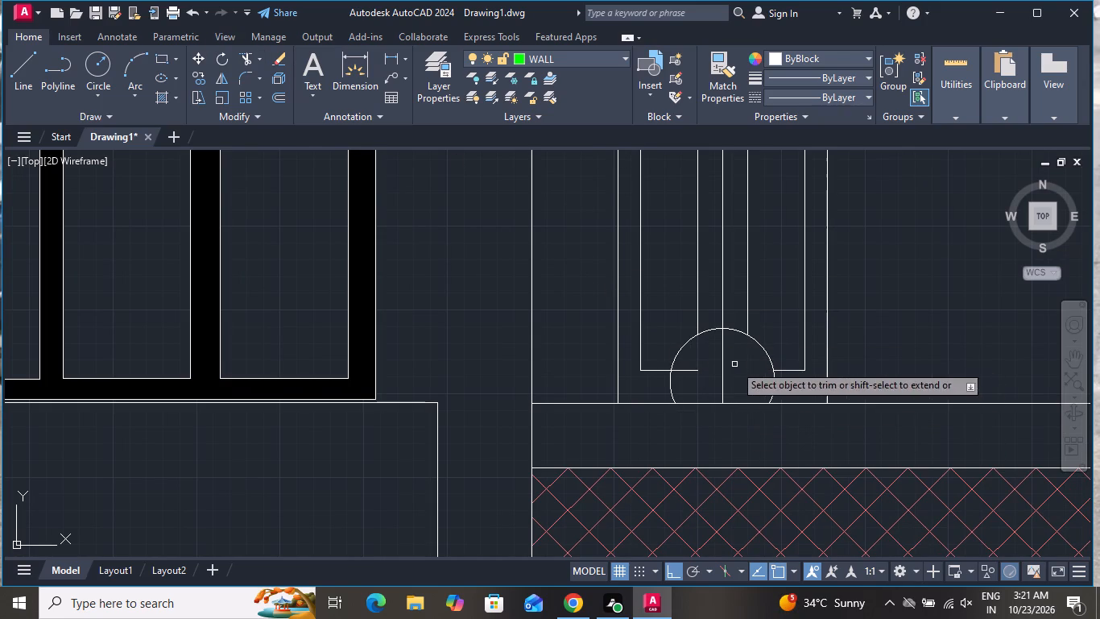
pyautogui.click(730, 359)
pyautogui.click(715, 362)
pyautogui.click(688, 372)
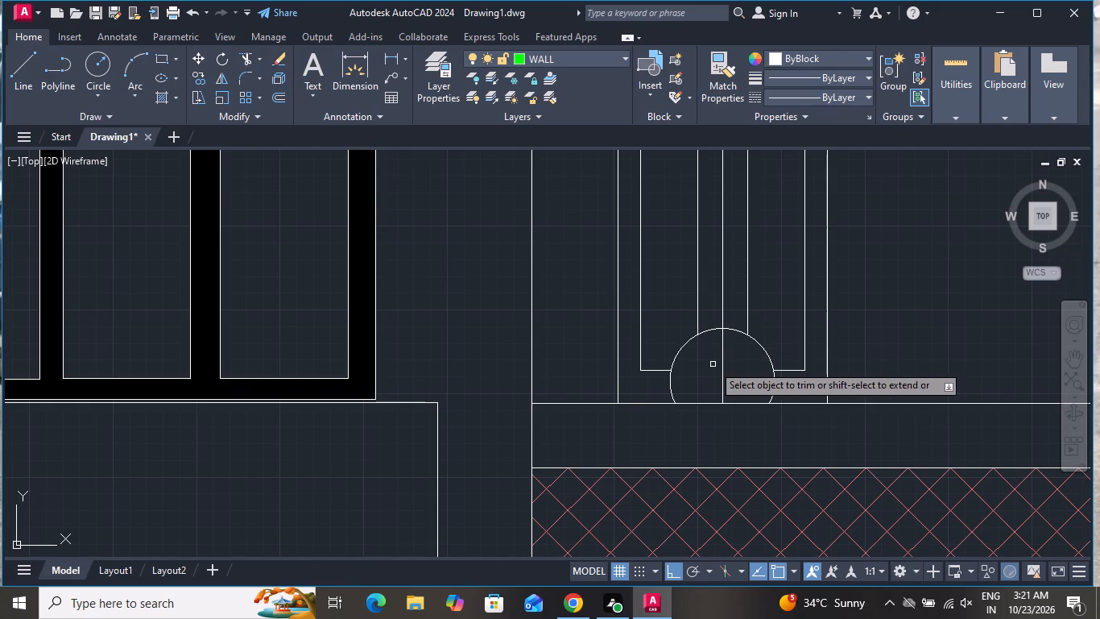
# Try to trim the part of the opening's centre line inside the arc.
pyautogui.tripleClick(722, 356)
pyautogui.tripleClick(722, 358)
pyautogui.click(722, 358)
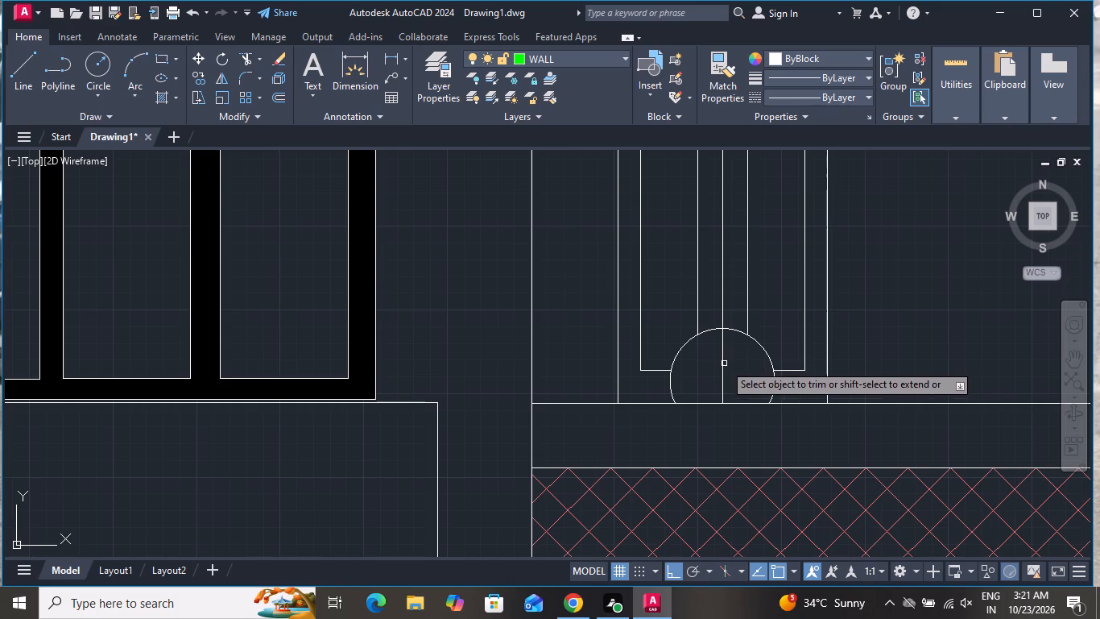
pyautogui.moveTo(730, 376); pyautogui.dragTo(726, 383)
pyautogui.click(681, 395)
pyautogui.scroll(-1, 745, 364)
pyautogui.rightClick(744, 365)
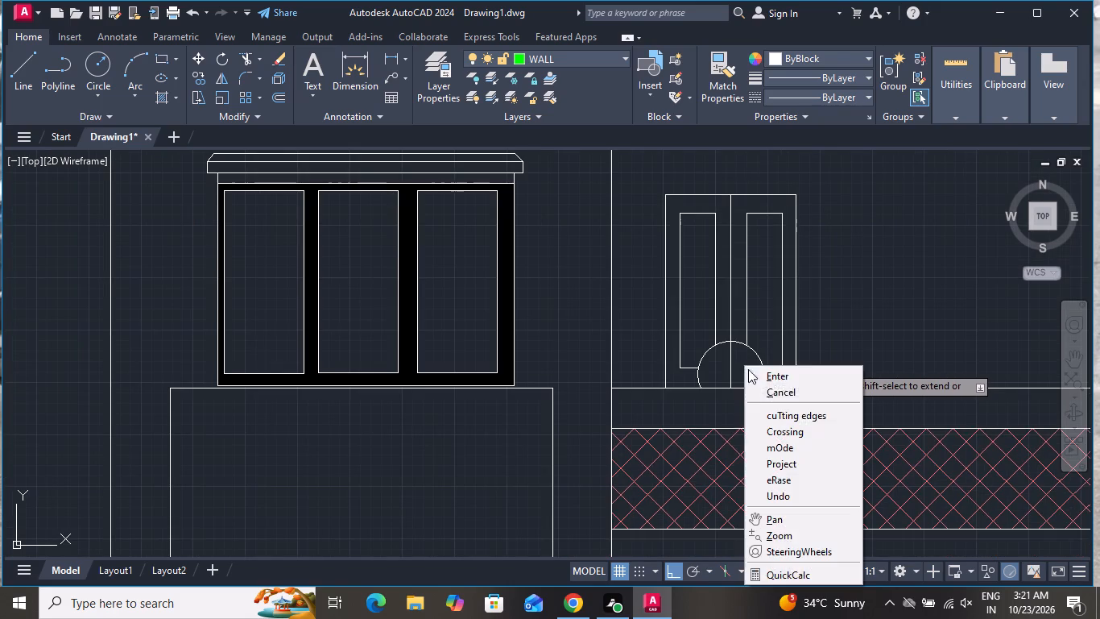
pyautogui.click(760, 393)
# Delete the vertical centre line between the two panels of the opening.
pyautogui.click(733, 373)
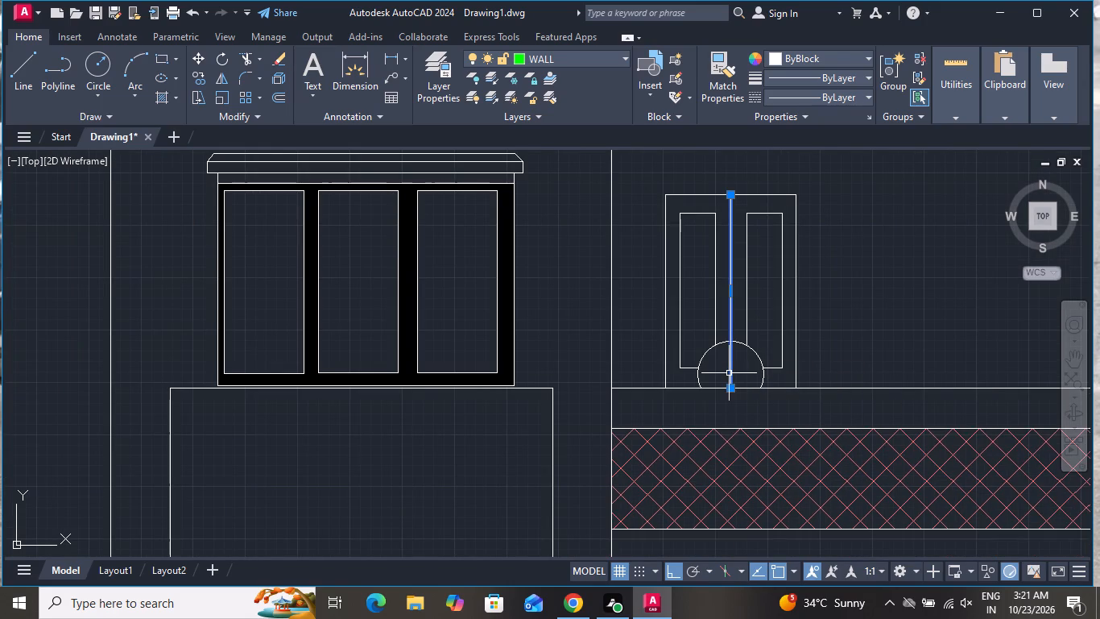
pyautogui.press('Delete')
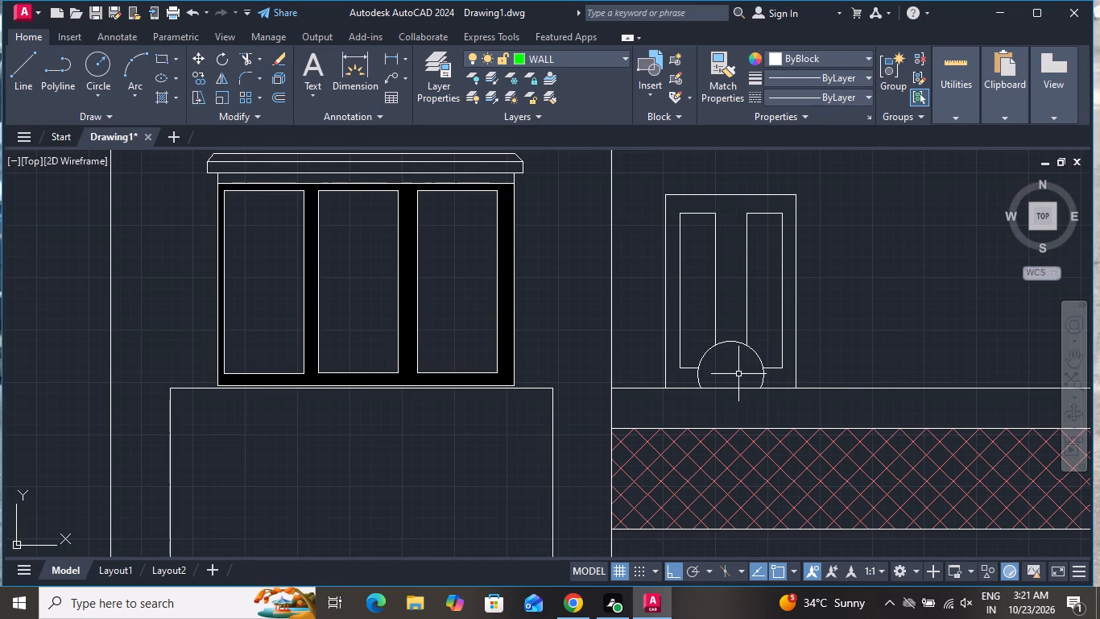
# Offset the arc at the base of the opening outward by 2".
pyautogui.write('O')
pyautogui.press('space')
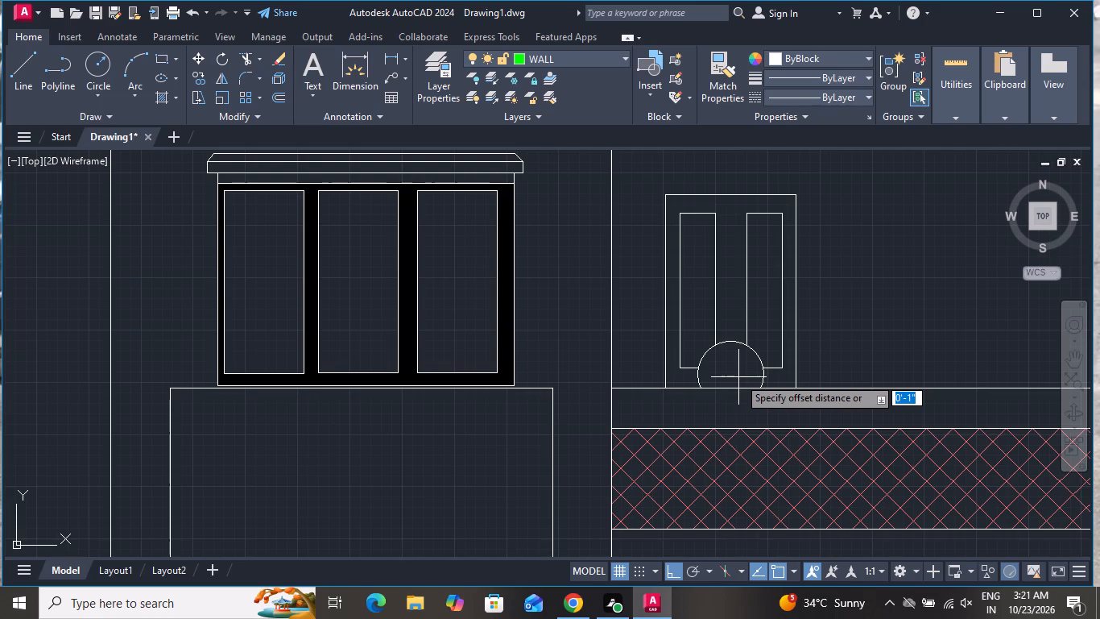
pyautogui.press('2')
pyautogui.hotkey('shift', '"')
pyautogui.press('Return')
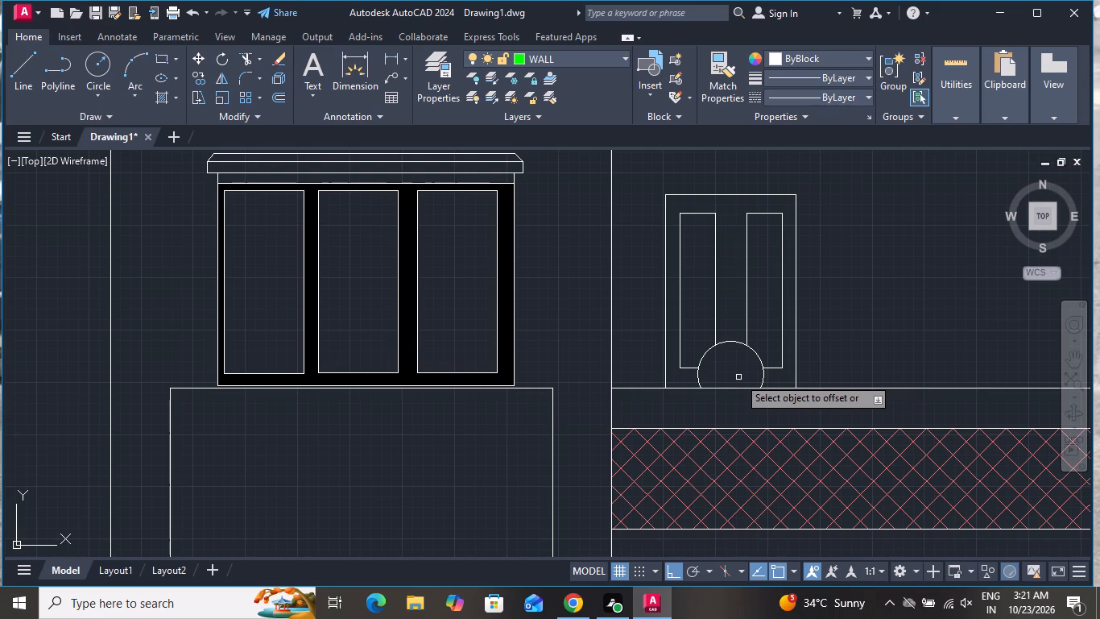
pyautogui.click(735, 343)
pyautogui.click(738, 329)
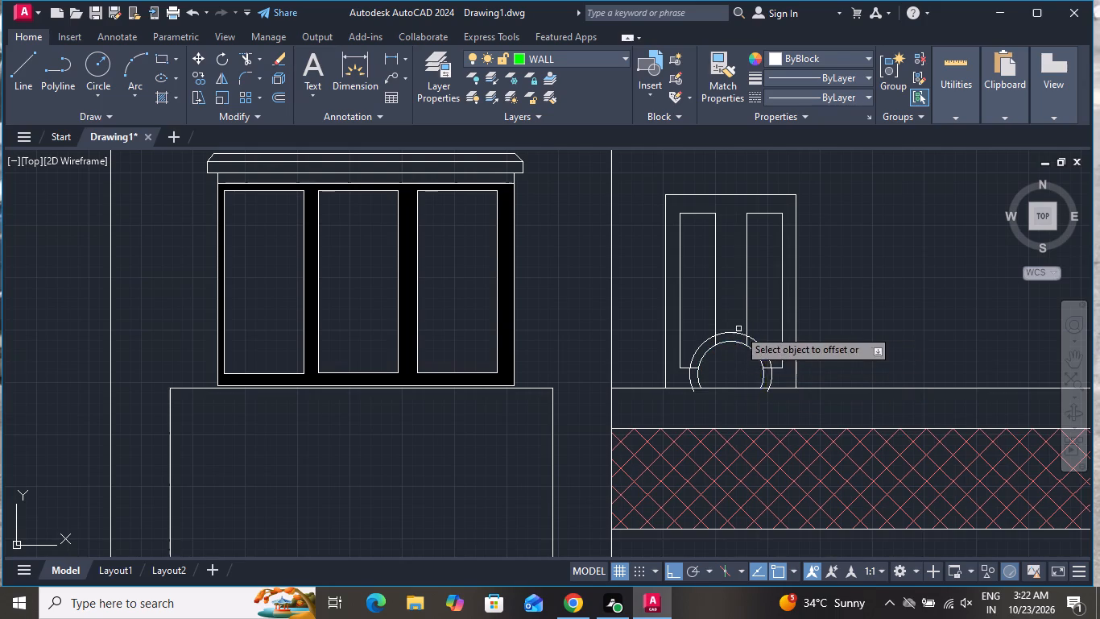
pyautogui.rightClick(629, 317)
pyautogui.click(683, 338)
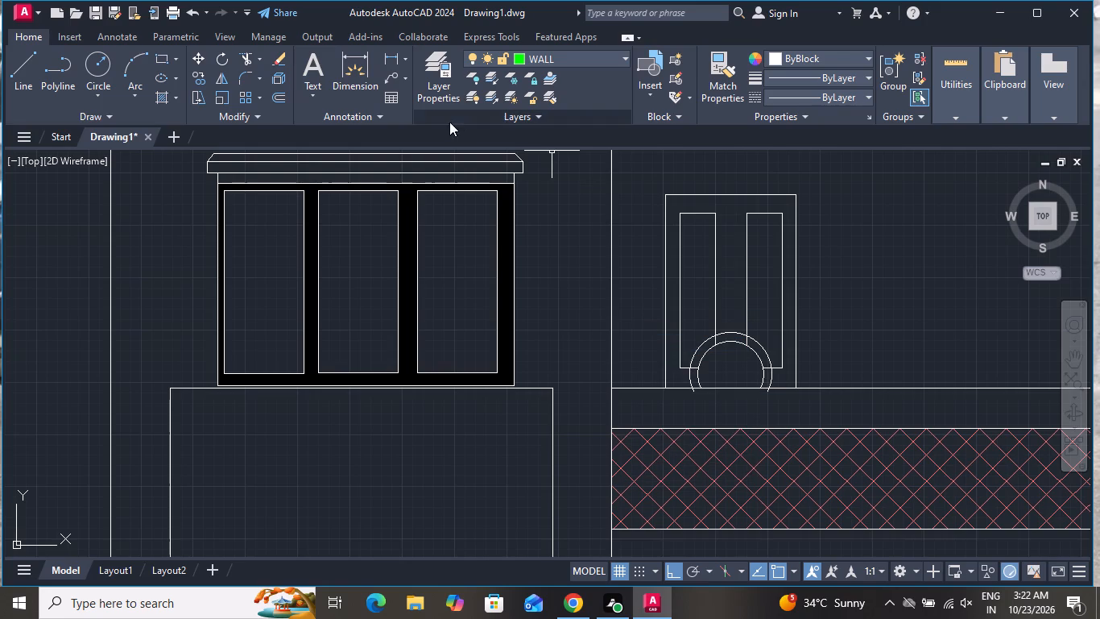
# Trim the outer arc's ends below the parapet's top line and the panel edges lying between the two arcs.
pyautogui.click(245, 60)
pyautogui.scroll(2, 727, 350)
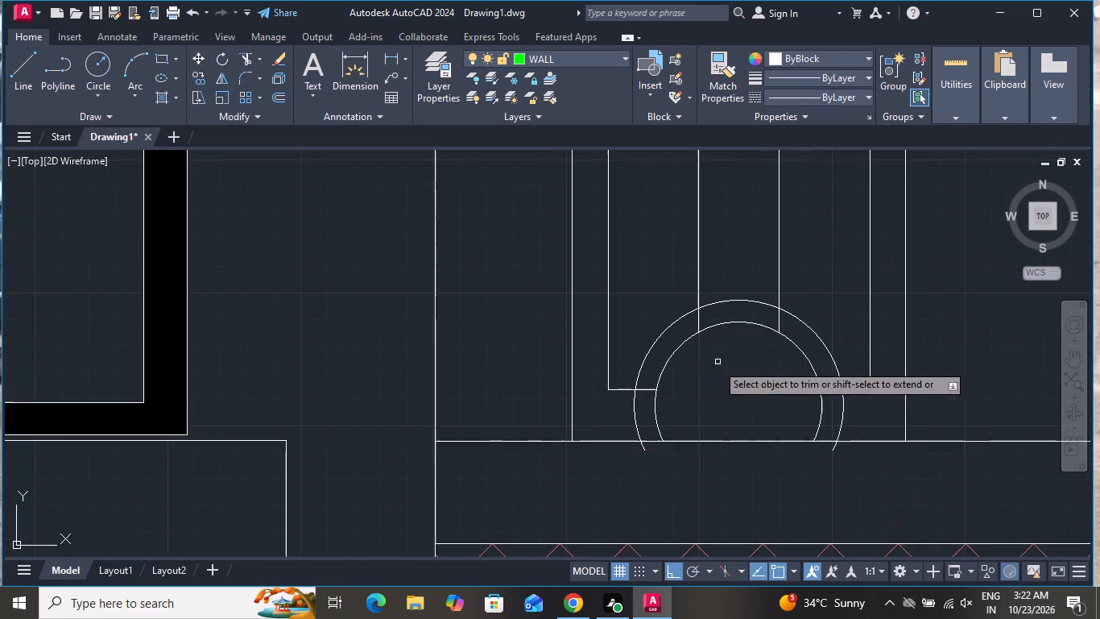
pyautogui.click(643, 451)
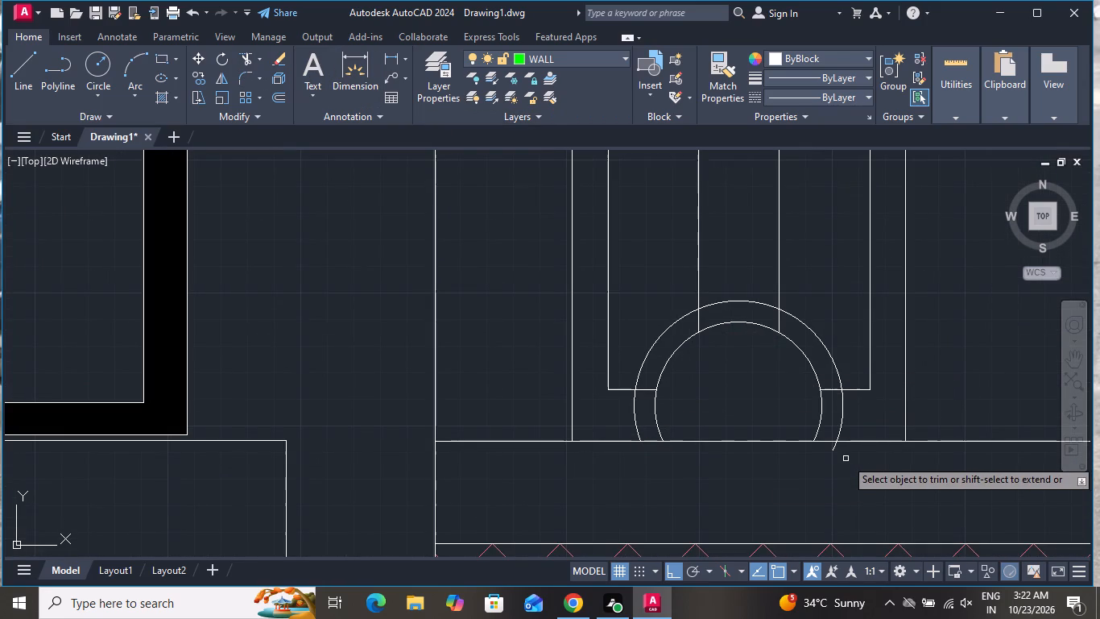
pyautogui.click(835, 449)
pyautogui.click(835, 397)
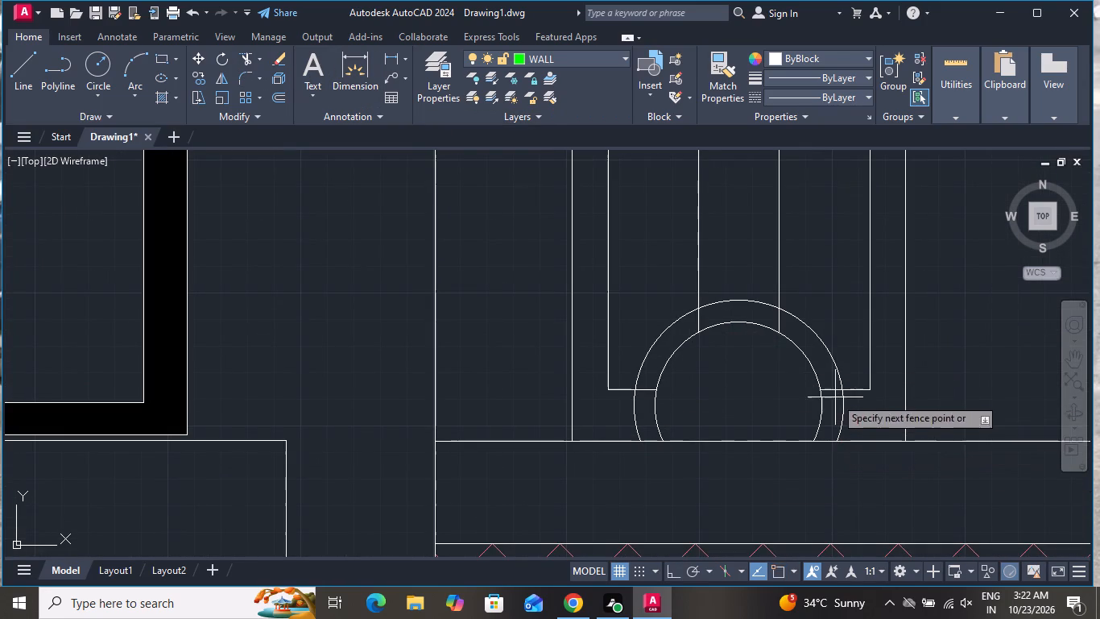
pyautogui.click(833, 378)
pyautogui.click(780, 319)
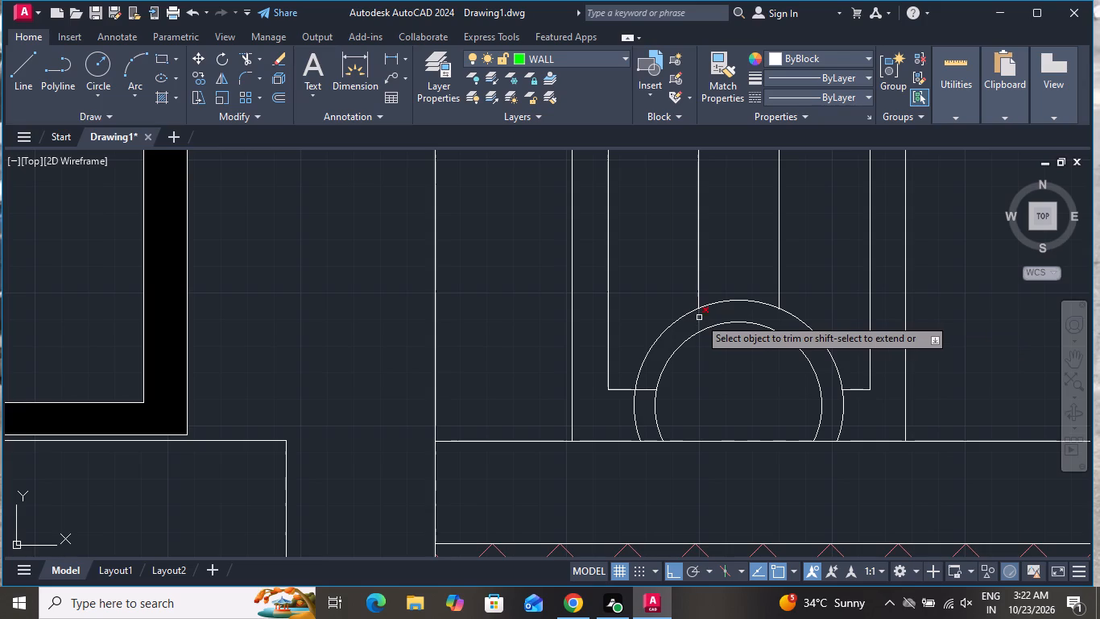
pyautogui.click(699, 318)
pyautogui.click(643, 389)
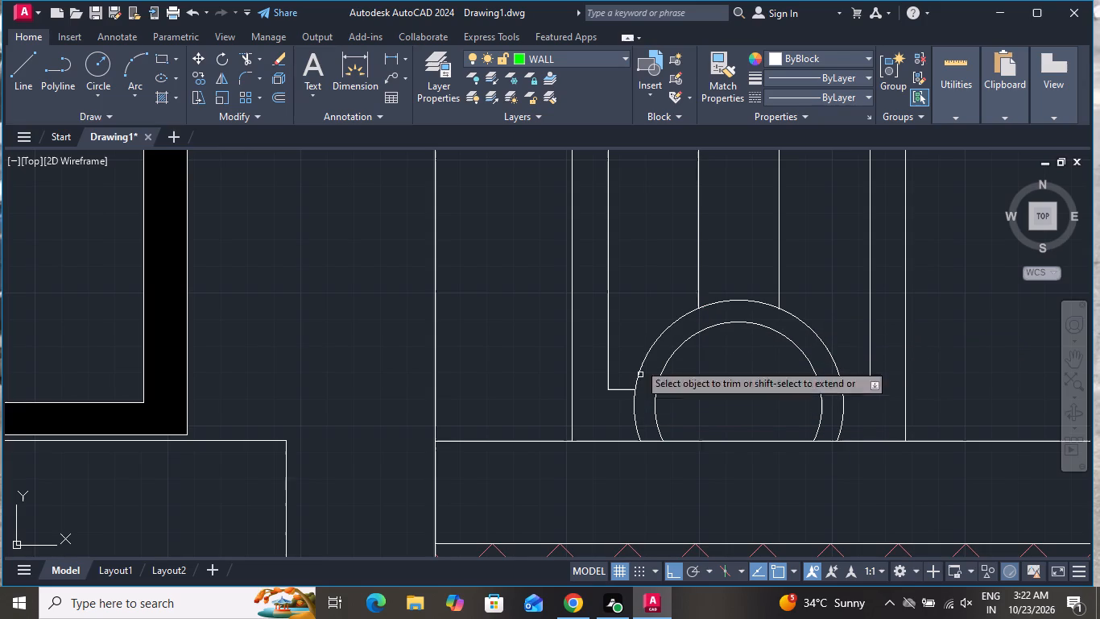
pyautogui.rightClick(636, 228)
pyautogui.click(648, 252)
# Hatch the inner half-disc and the ring between the arcs of the opening with ANSI32 at scale 7.
pyautogui.scroll(-1, 705, 391)
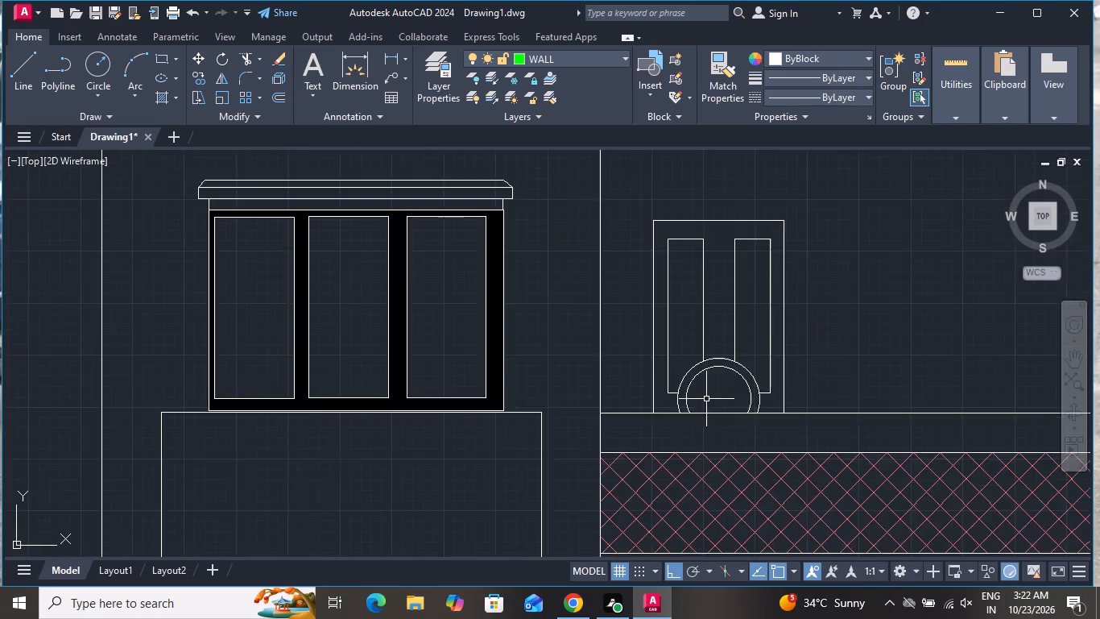
pyautogui.scroll(-2, 706, 399)
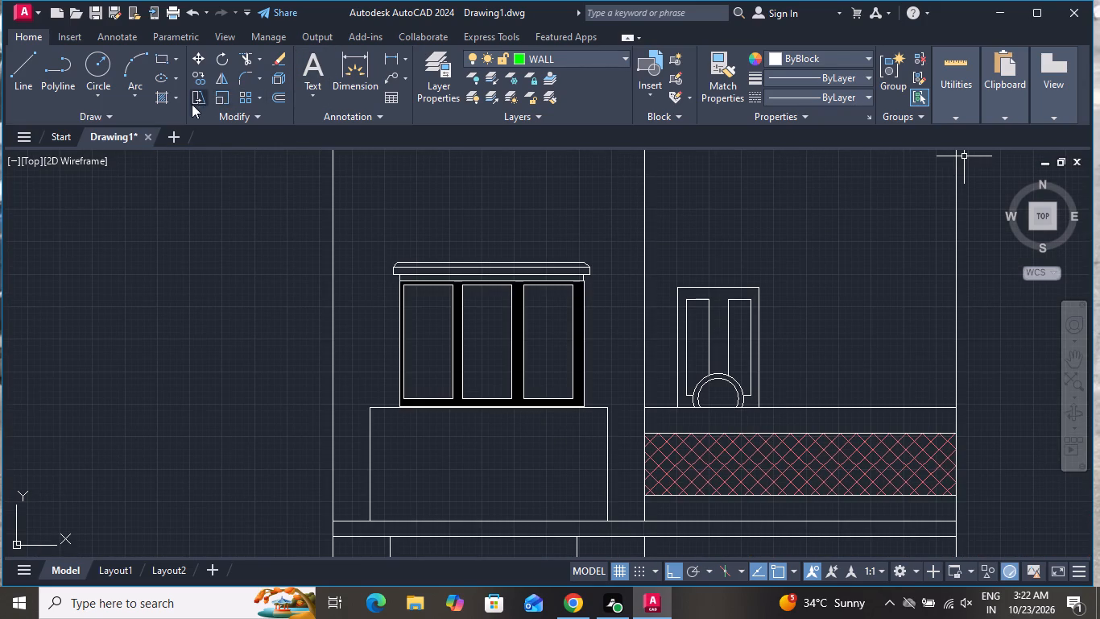
pyautogui.click(170, 93)
pyautogui.scroll(2, 223, 93)
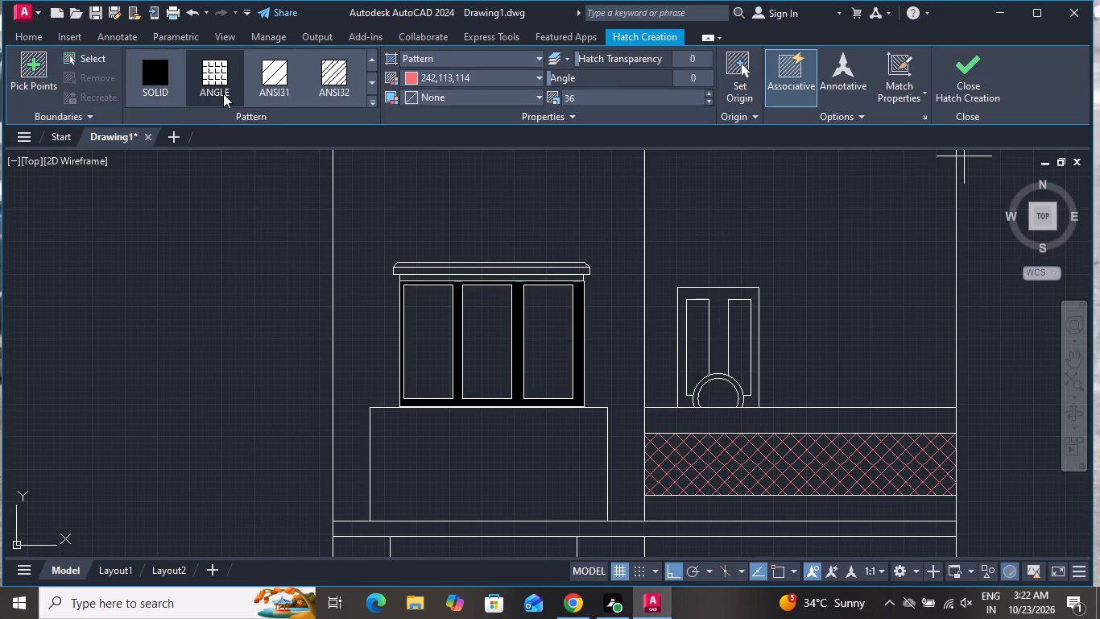
pyautogui.click(333, 76)
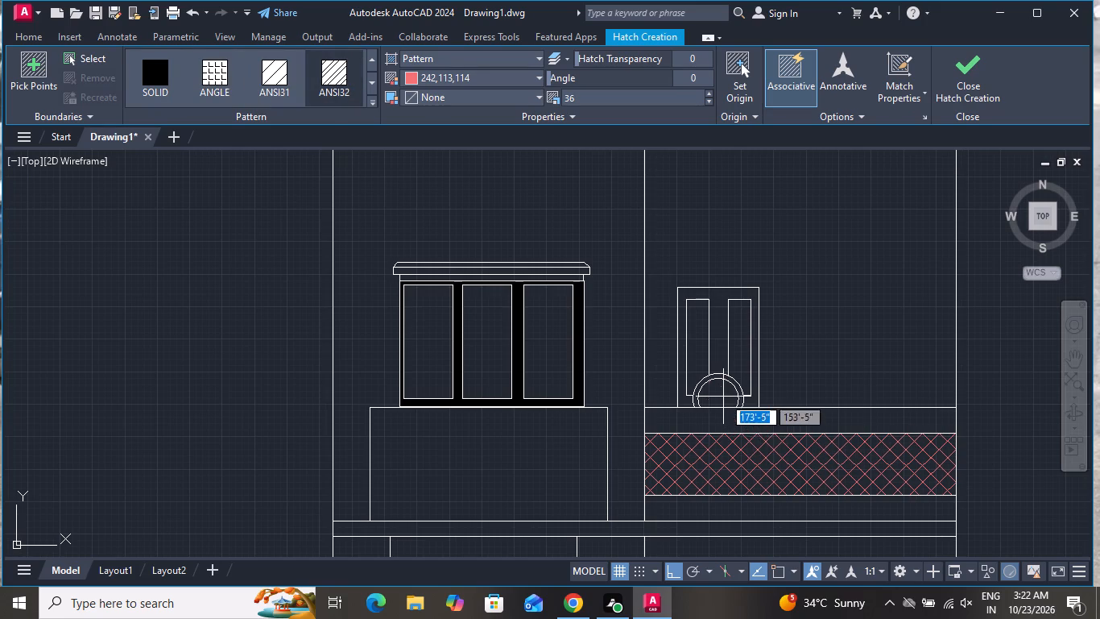
pyautogui.click(723, 397)
pyautogui.scroll(3, 723, 396)
pyautogui.click(721, 328)
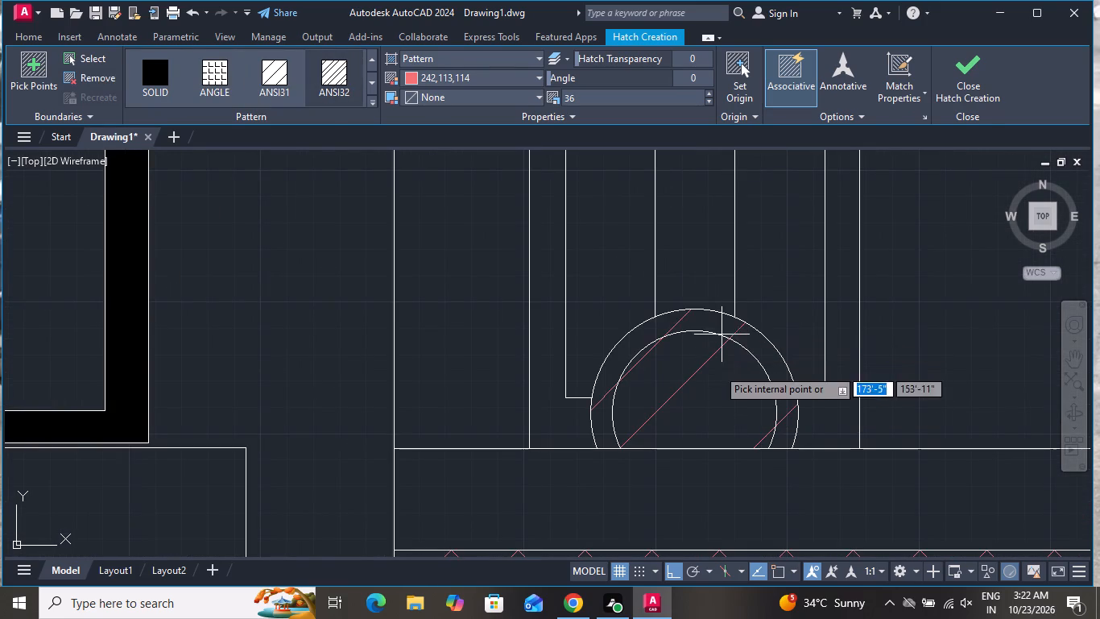
pyautogui.click(708, 102)
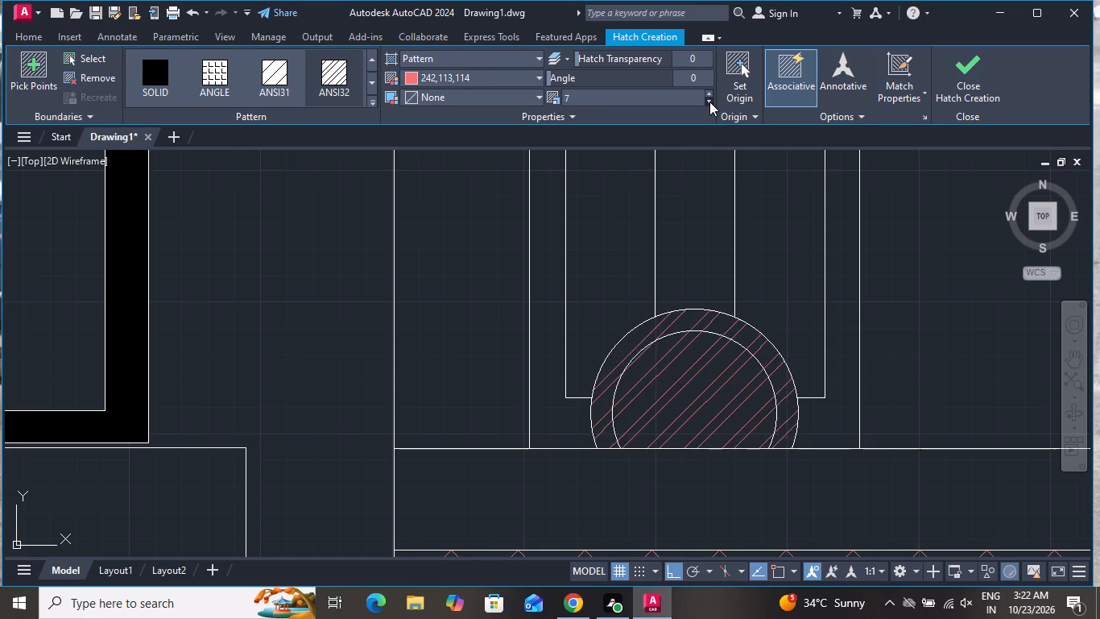
pyautogui.scroll(-3, 780, 481)
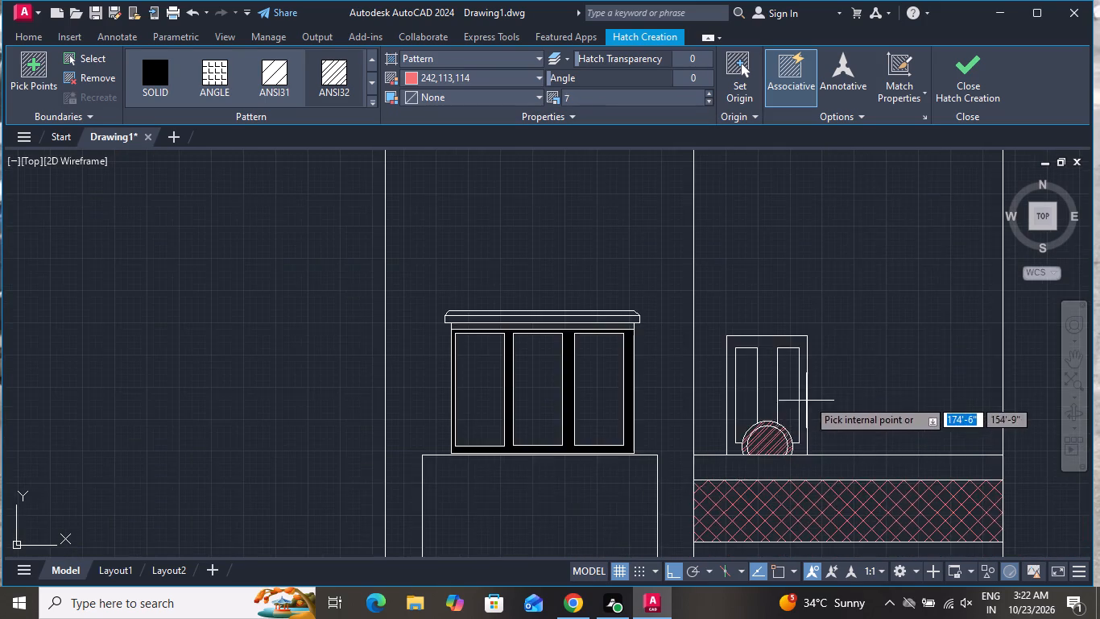
pyautogui.scroll(-2, 808, 384)
pyautogui.rightClick(828, 324)
pyautogui.click(862, 347)
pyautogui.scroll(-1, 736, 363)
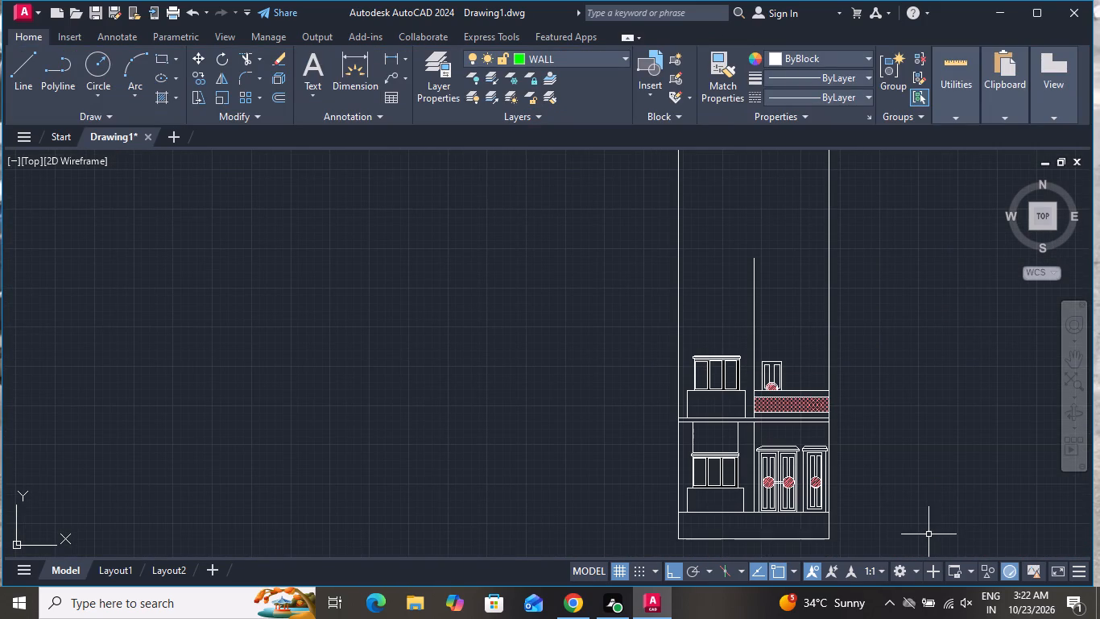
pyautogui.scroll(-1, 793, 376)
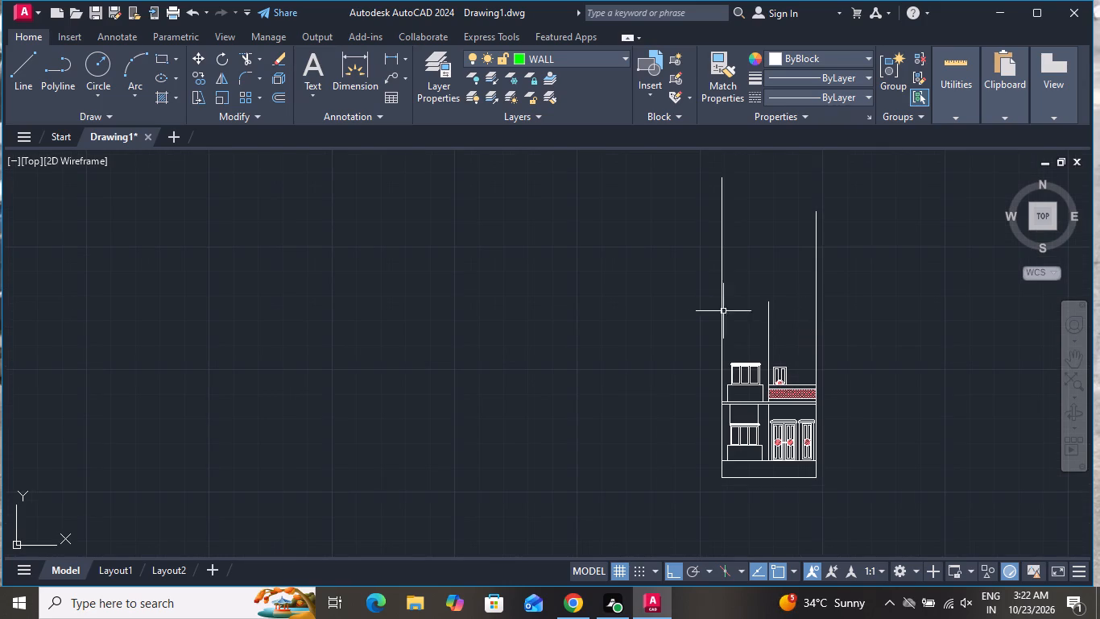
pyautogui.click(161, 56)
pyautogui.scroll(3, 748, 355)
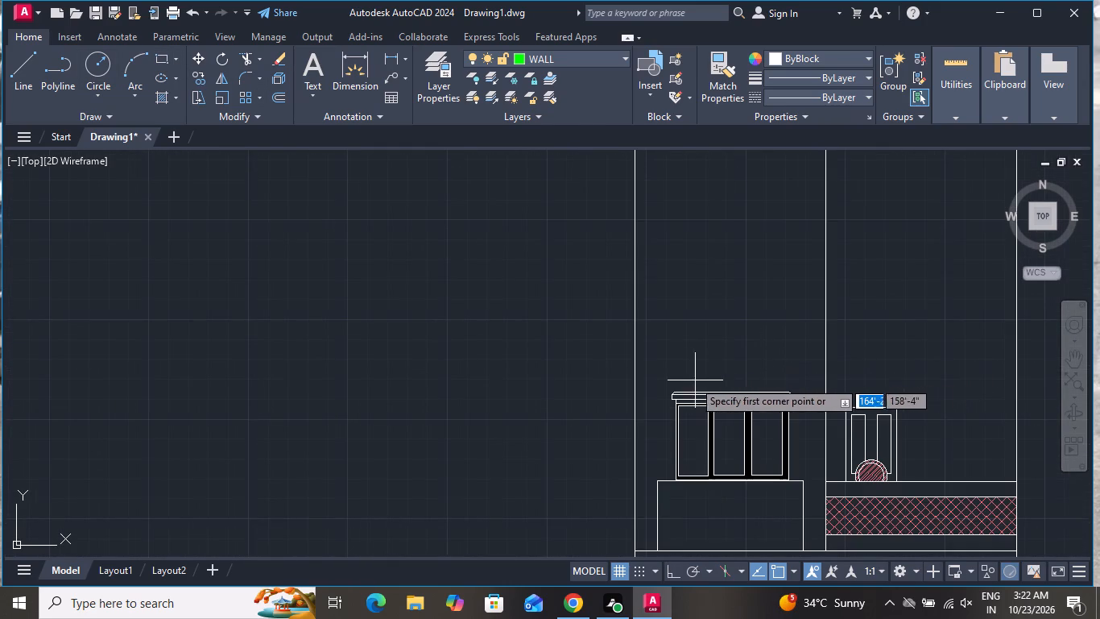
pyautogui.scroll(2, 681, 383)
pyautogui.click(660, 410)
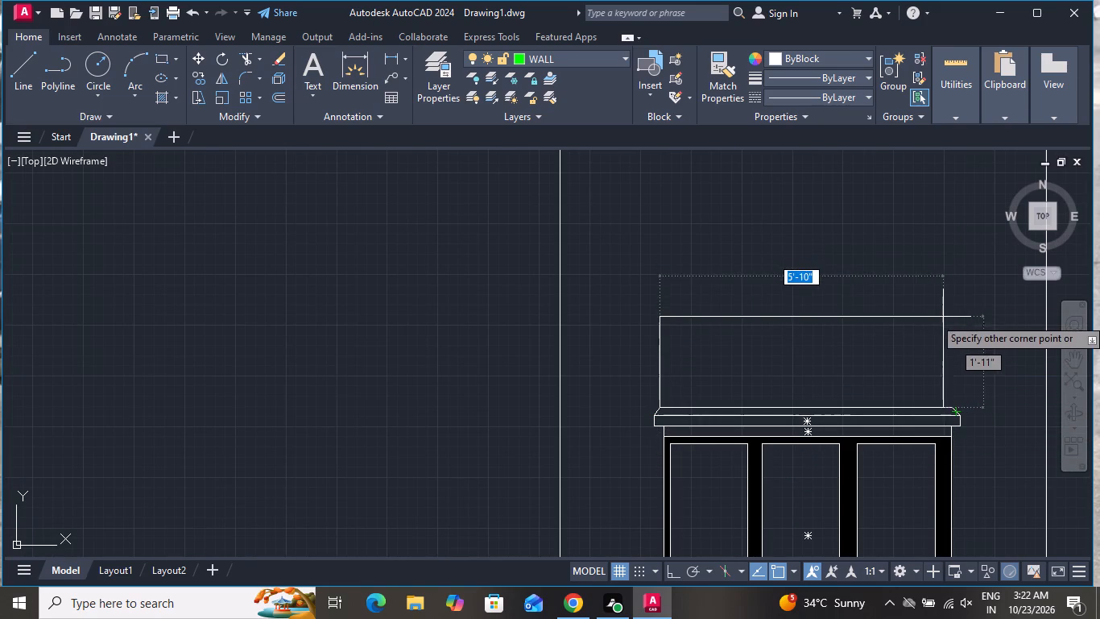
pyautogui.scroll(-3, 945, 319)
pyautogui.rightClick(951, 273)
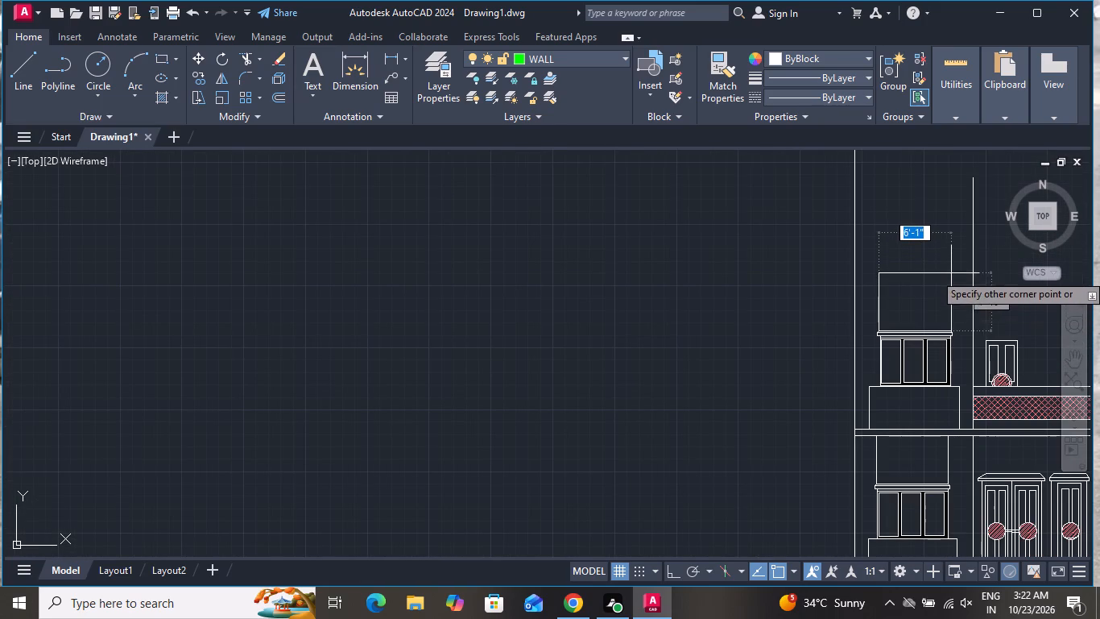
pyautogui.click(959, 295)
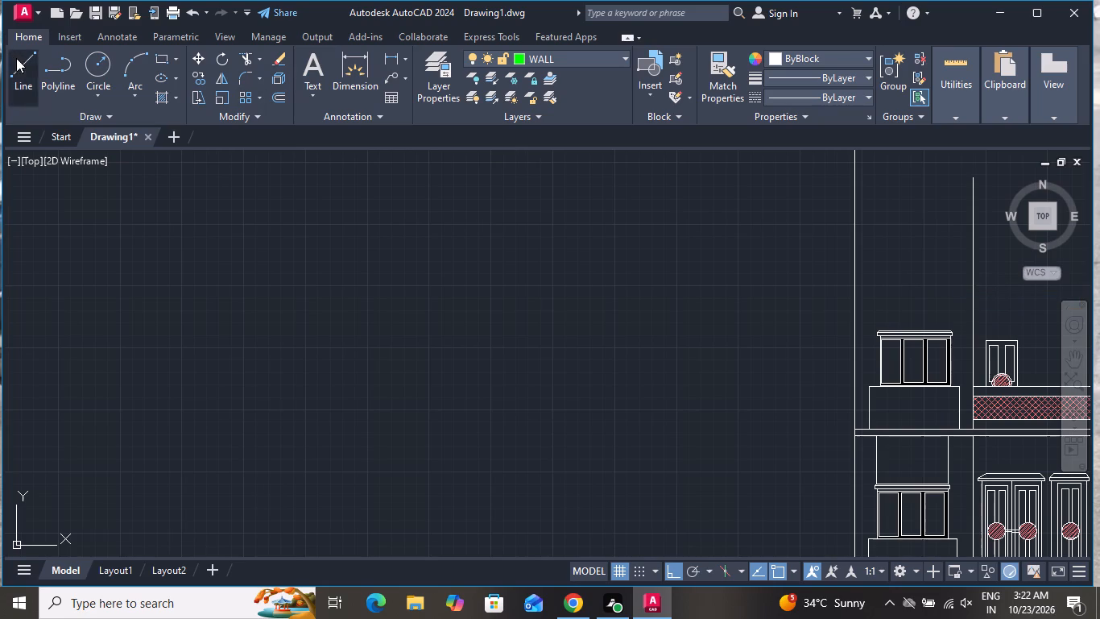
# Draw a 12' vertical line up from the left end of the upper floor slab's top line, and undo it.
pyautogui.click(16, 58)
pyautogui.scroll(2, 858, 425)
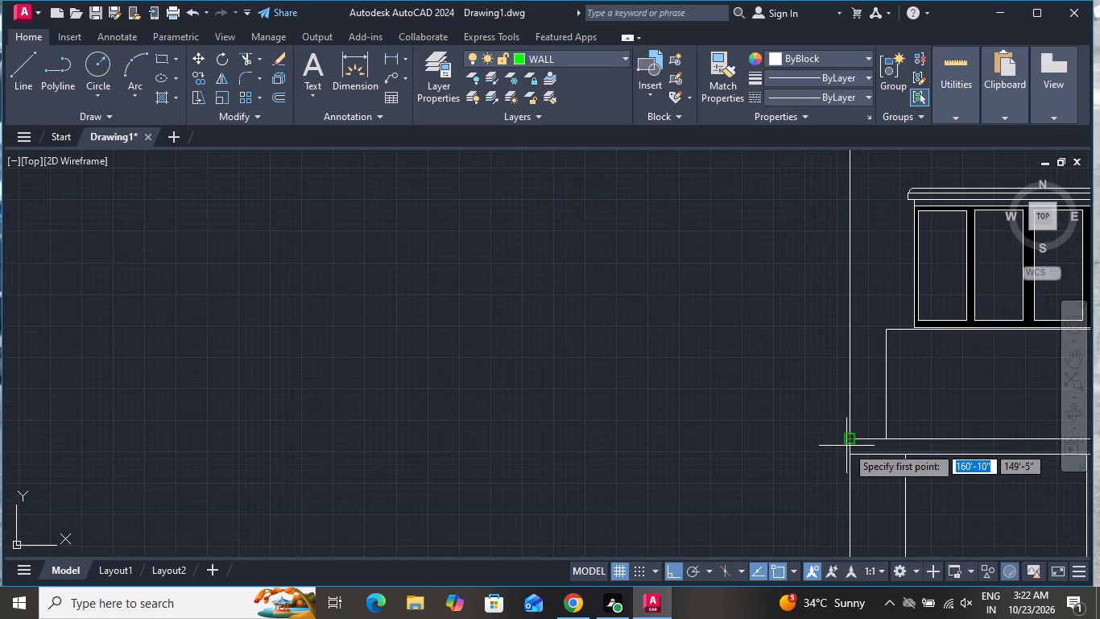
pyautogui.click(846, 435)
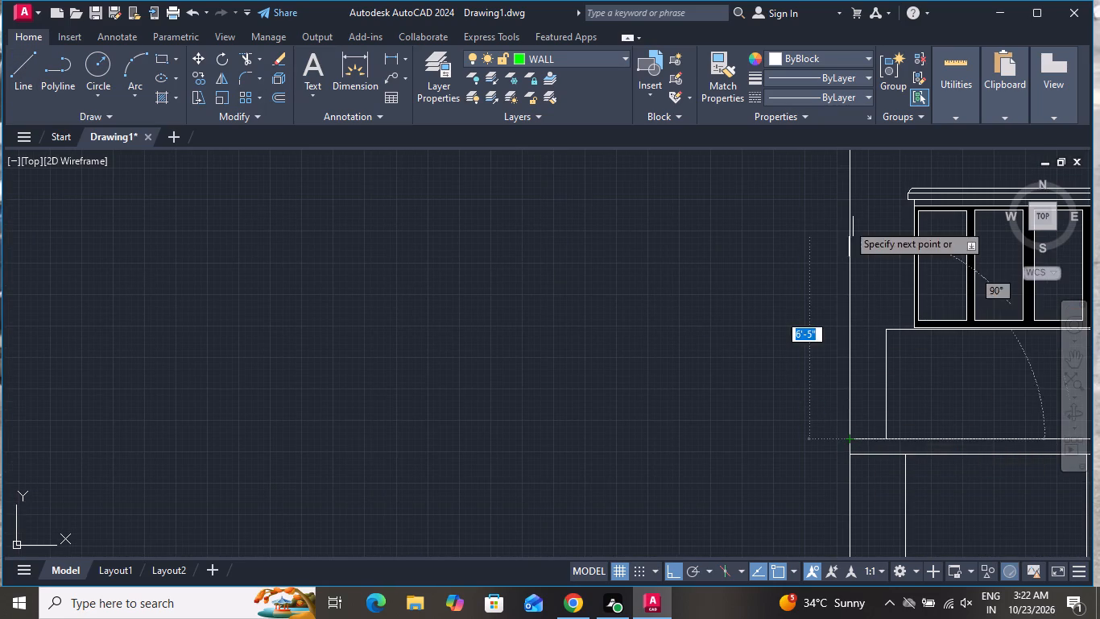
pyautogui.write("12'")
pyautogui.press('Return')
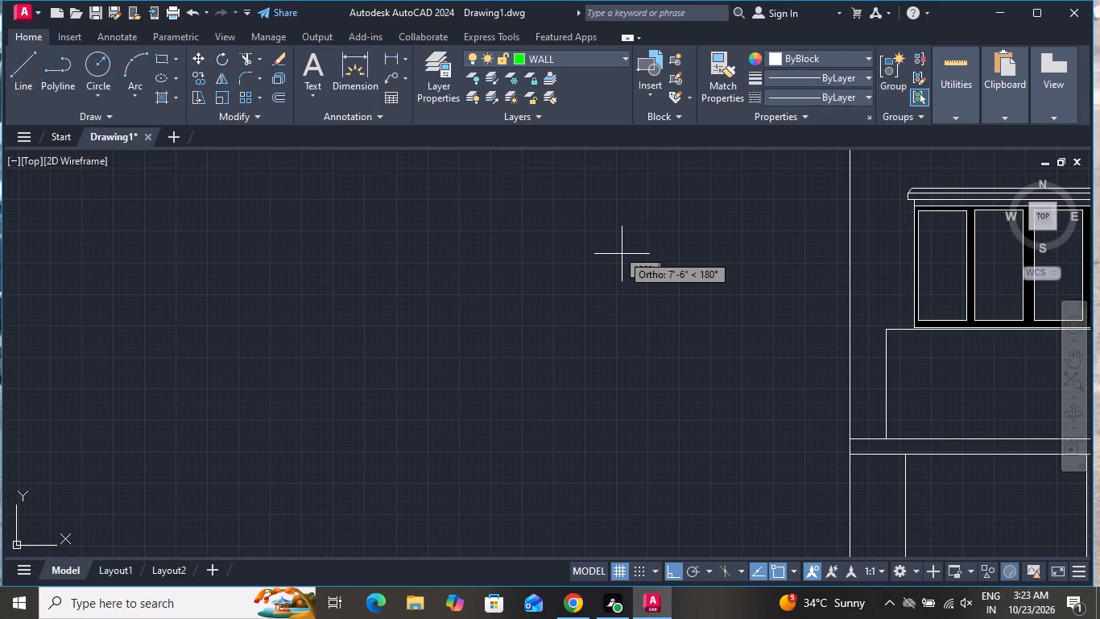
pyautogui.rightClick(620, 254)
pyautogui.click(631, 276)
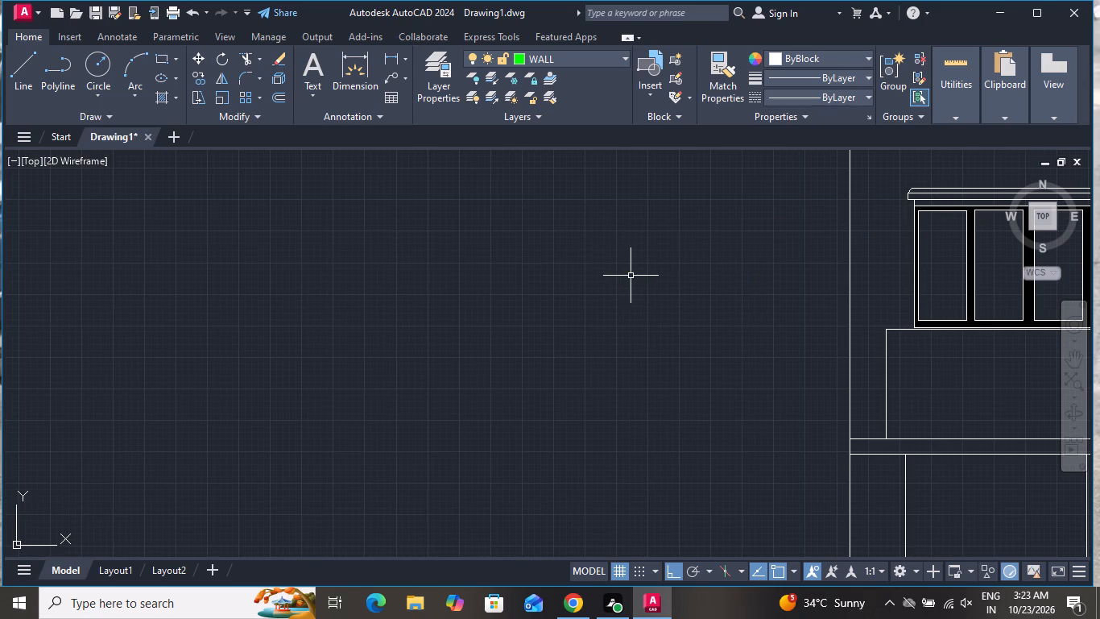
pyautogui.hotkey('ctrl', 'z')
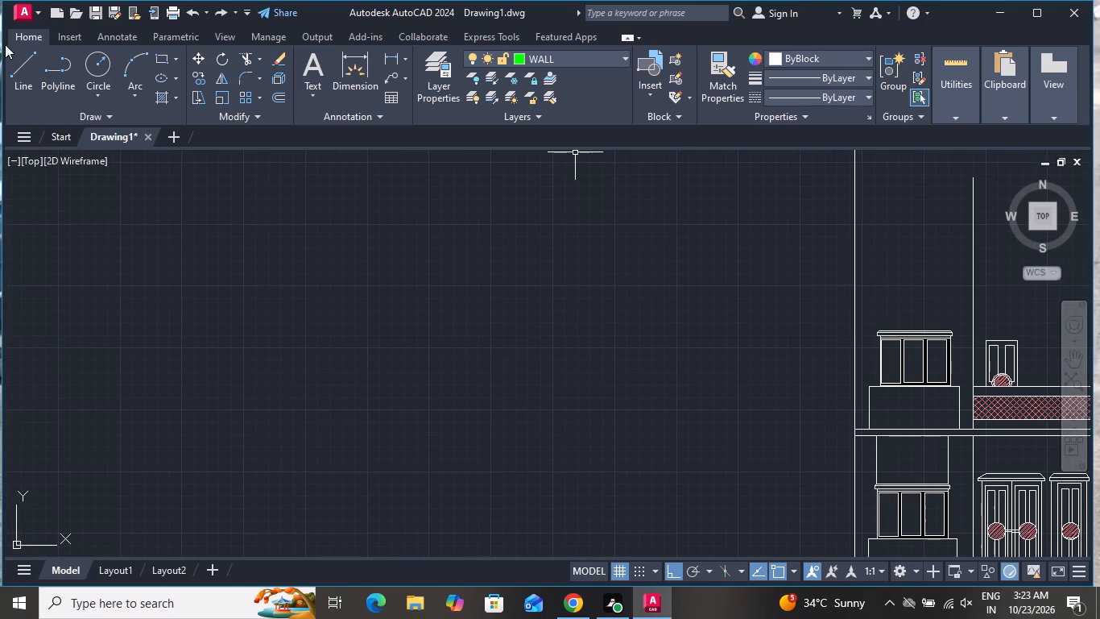
# Draw an 11' vertical line up from the left end of the upper floor slab's top line.
pyautogui.click(27, 73)
pyautogui.scroll(-1, 415, 323)
pyautogui.scroll(2, 664, 385)
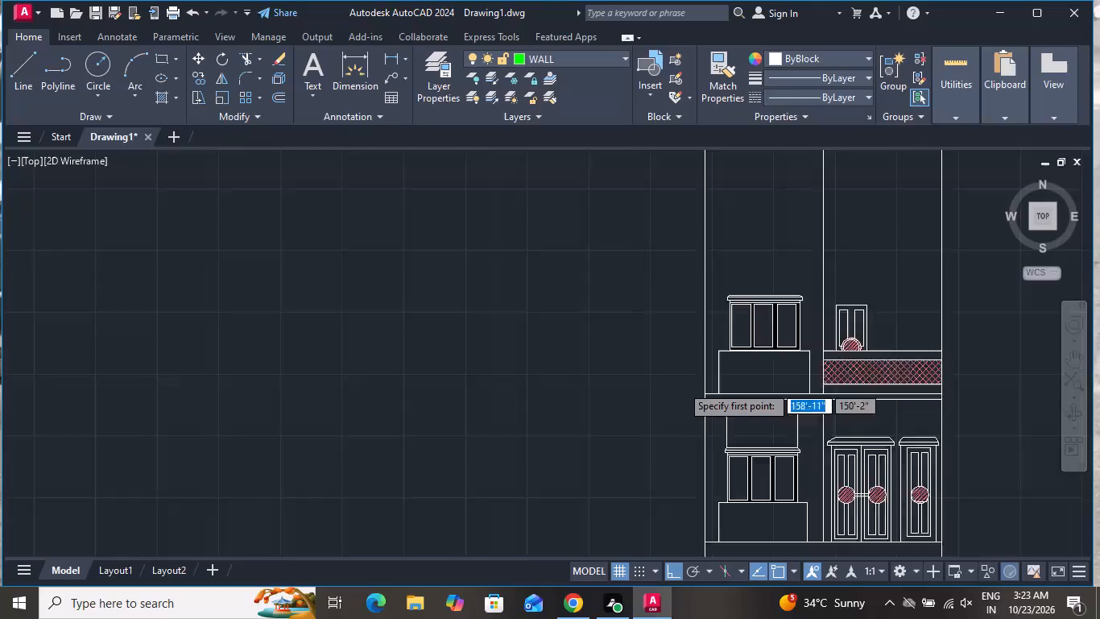
pyautogui.click(719, 401)
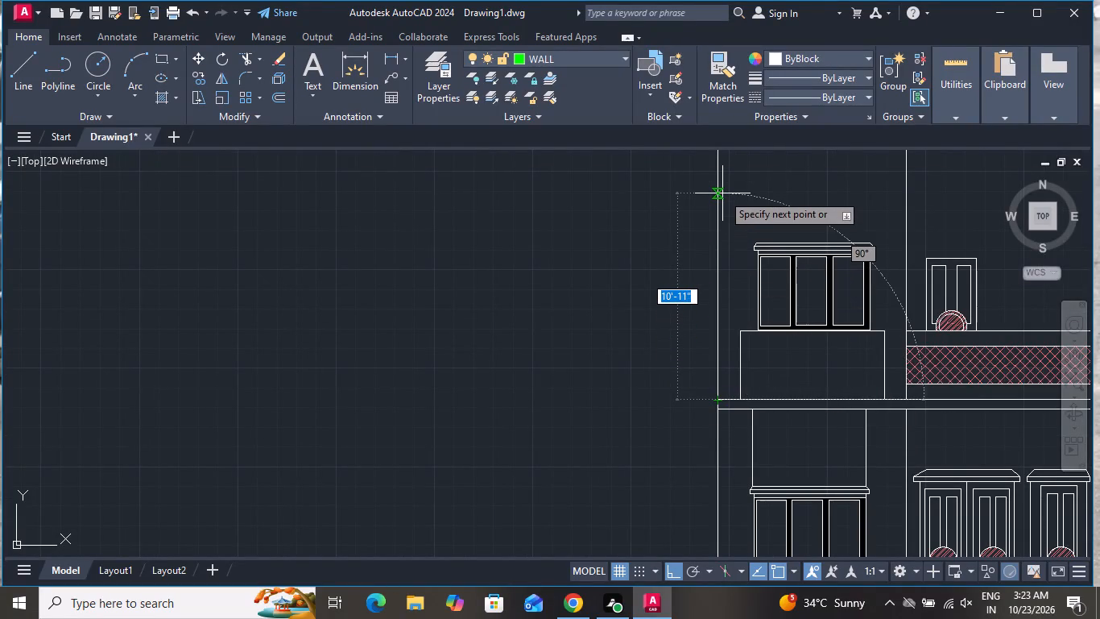
pyautogui.write('11')
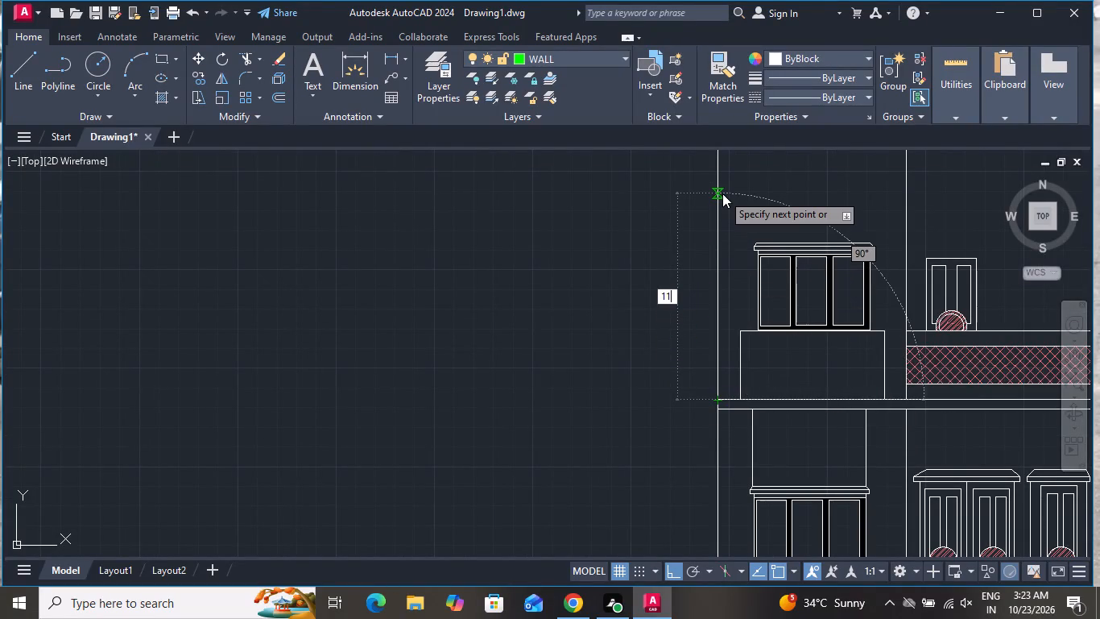
pyautogui.press("'")
pyautogui.press('Return')
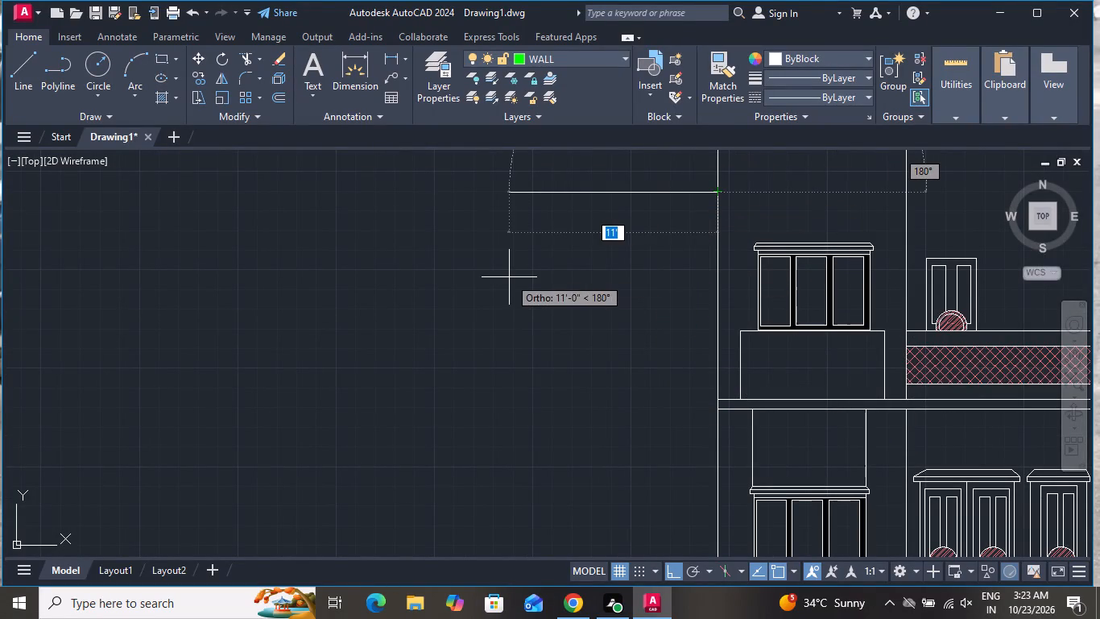
pyautogui.rightClick(509, 279)
pyautogui.click(524, 309)
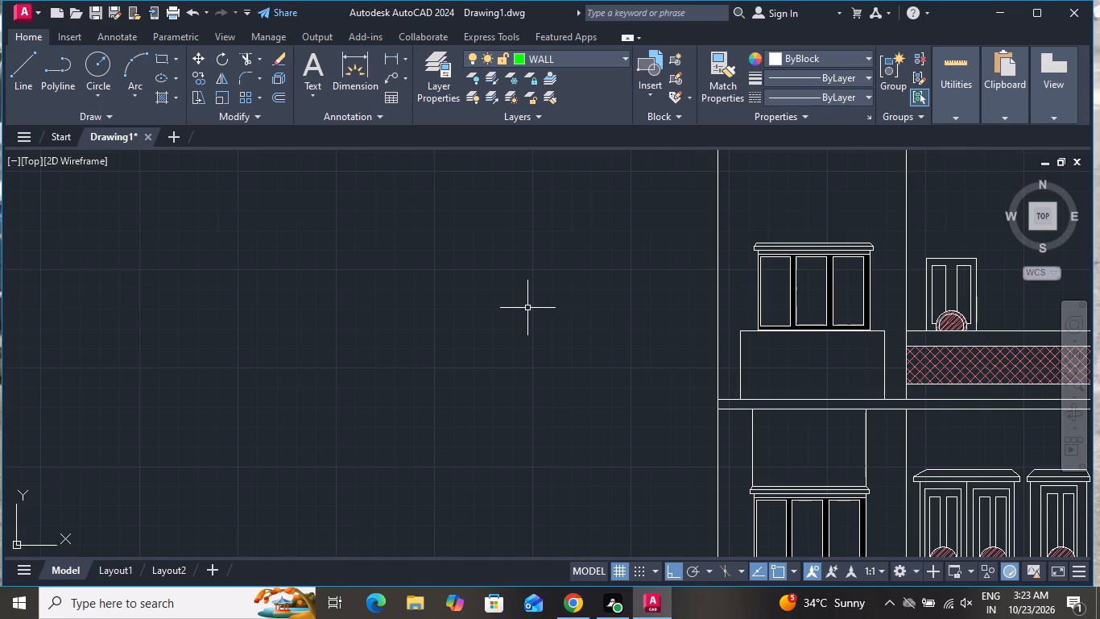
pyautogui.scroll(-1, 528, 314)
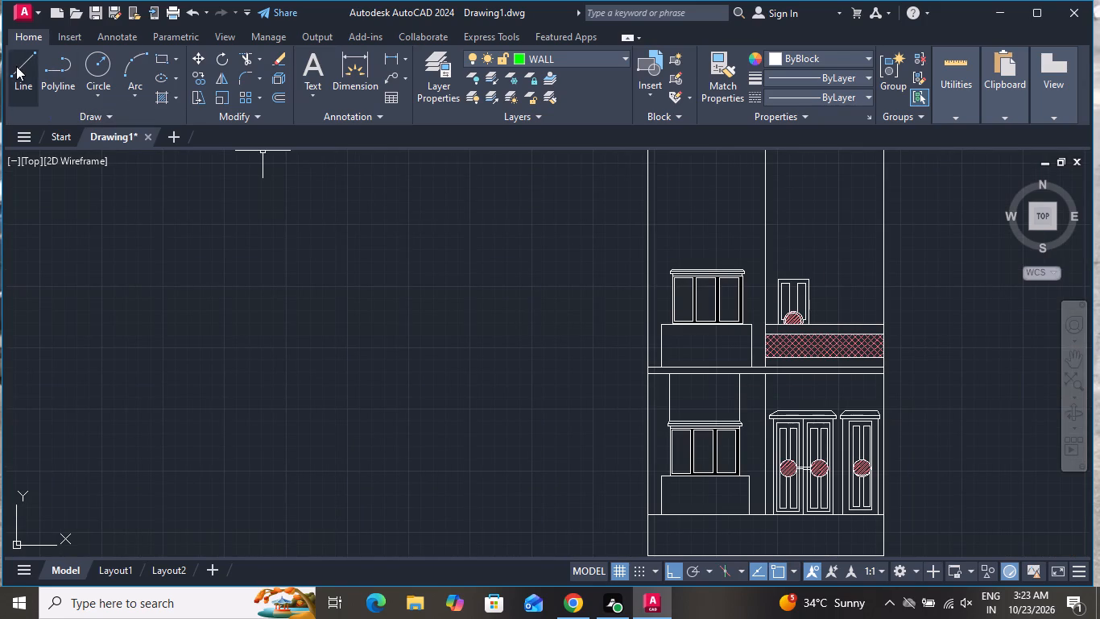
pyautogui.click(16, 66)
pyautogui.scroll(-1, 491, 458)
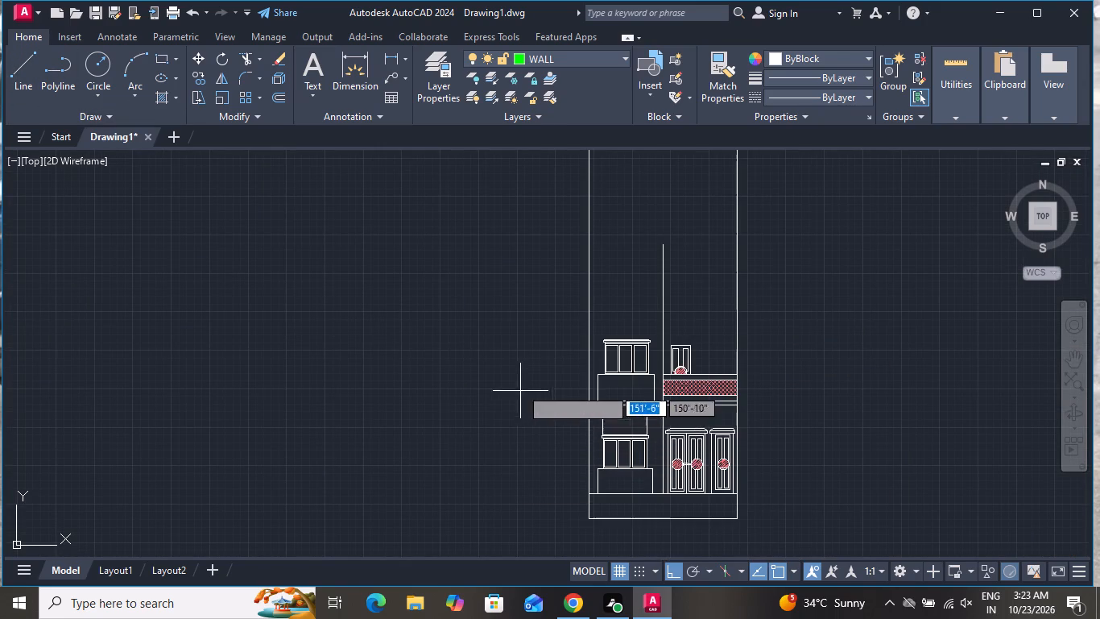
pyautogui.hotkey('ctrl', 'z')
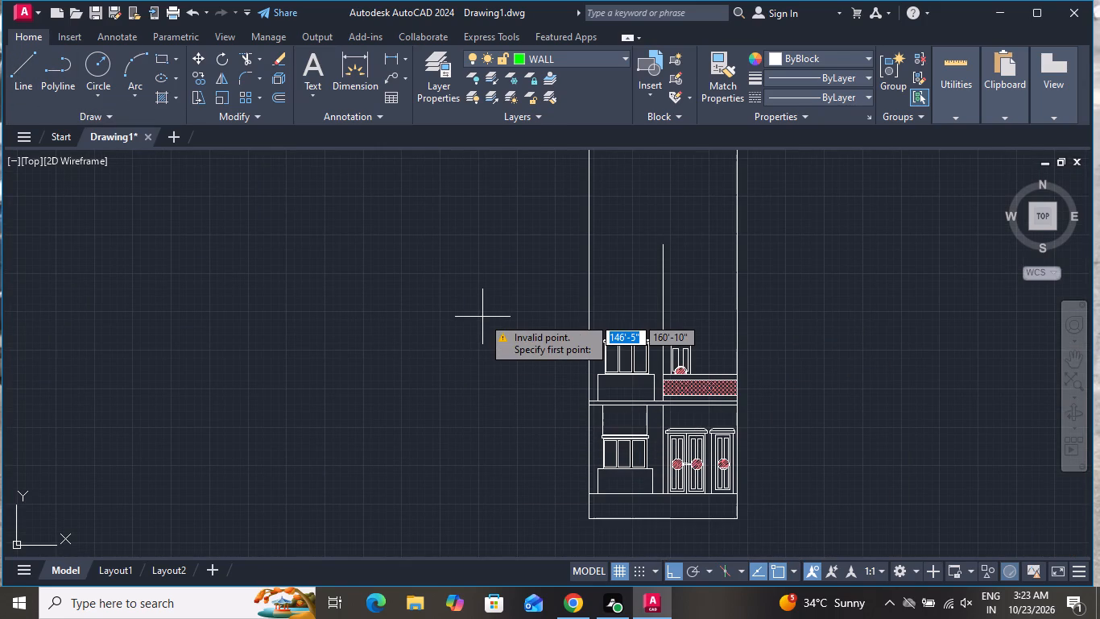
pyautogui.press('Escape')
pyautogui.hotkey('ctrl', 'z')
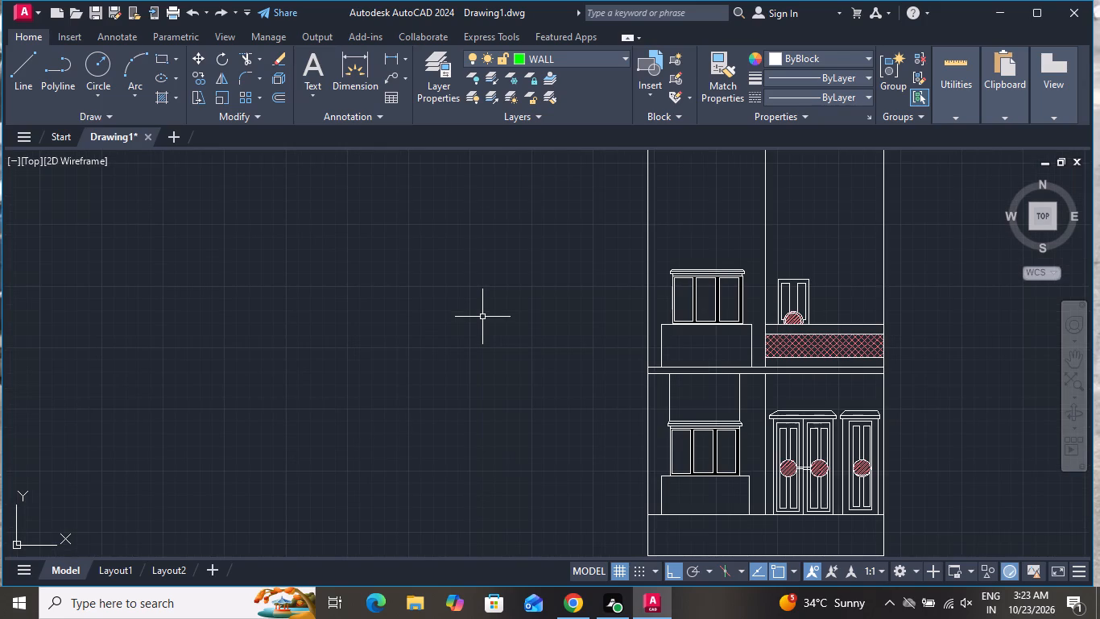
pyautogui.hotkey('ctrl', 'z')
# Draw an 11' vertical line up from the left end of the upper slab's top line, continuing horizontally outward beyond the left wall.
pyautogui.scroll(-2, 531, 324)
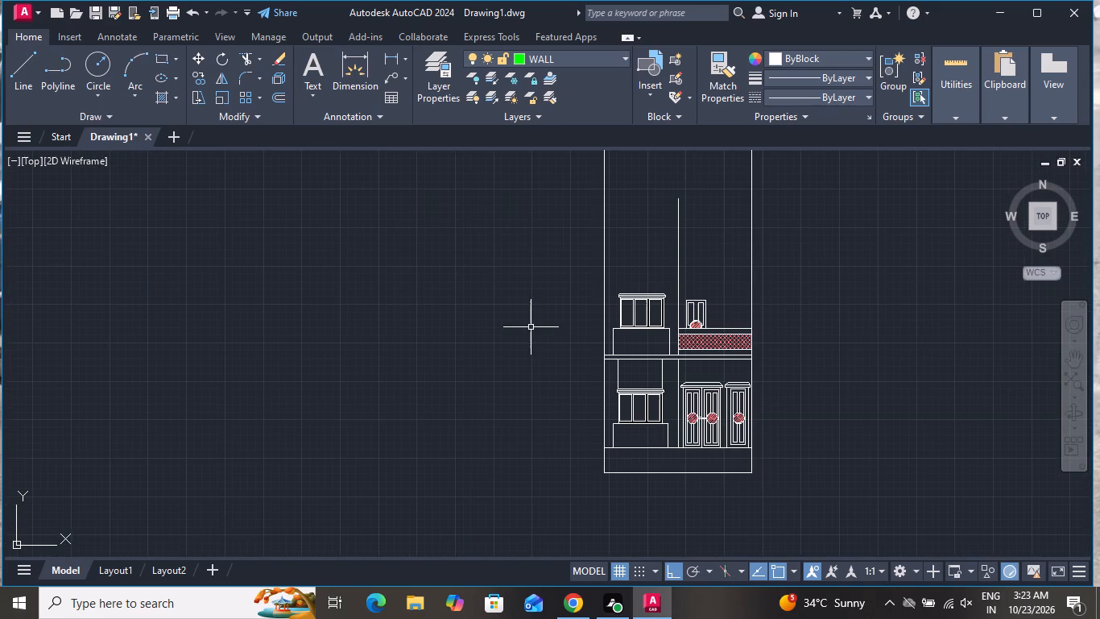
pyautogui.click(10, 72)
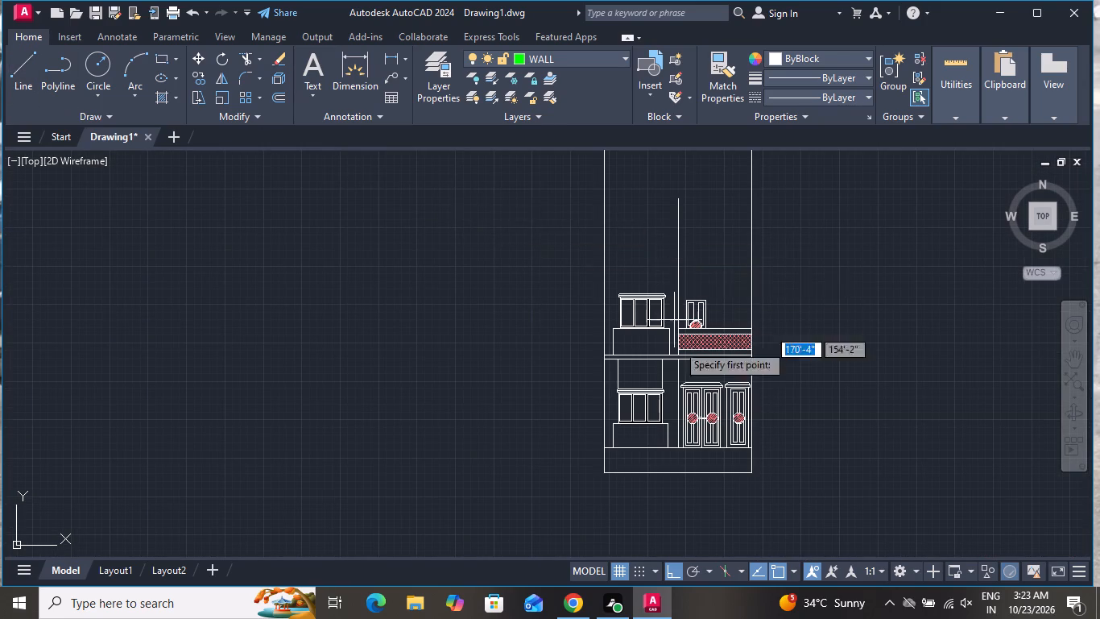
pyautogui.scroll(2, 677, 379)
pyautogui.click(491, 311)
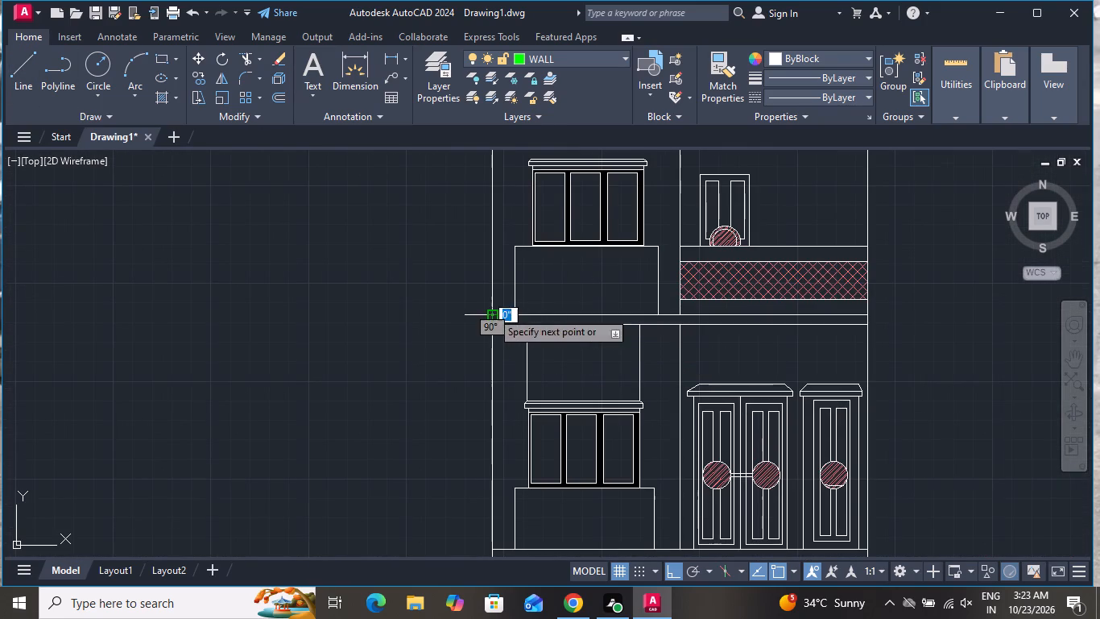
pyautogui.write('11')
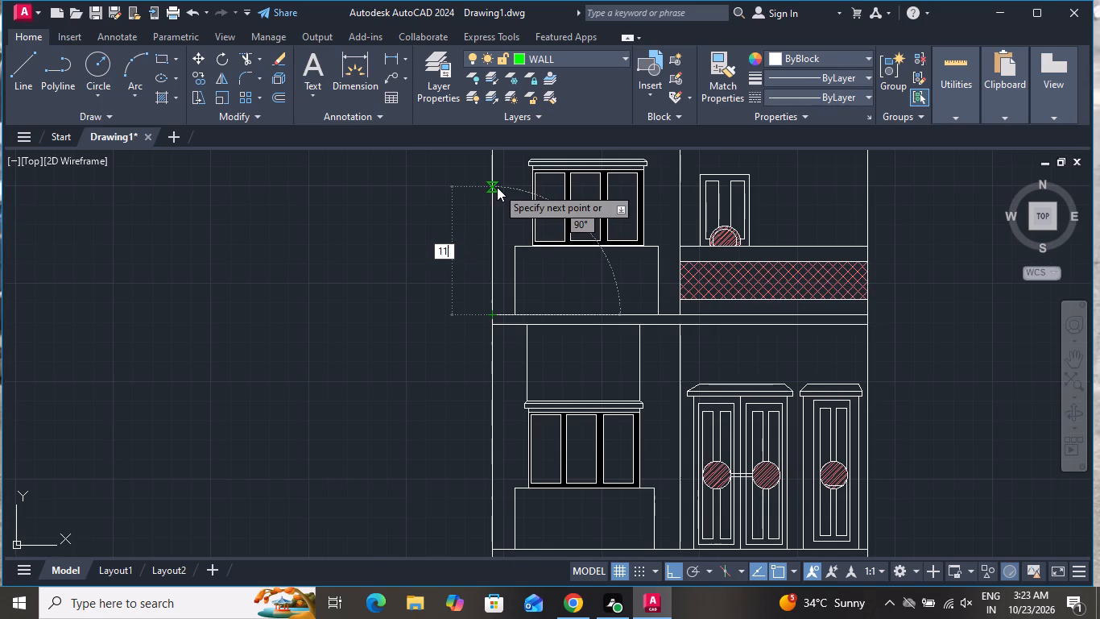
pyautogui.press("'")
pyautogui.press('Return')
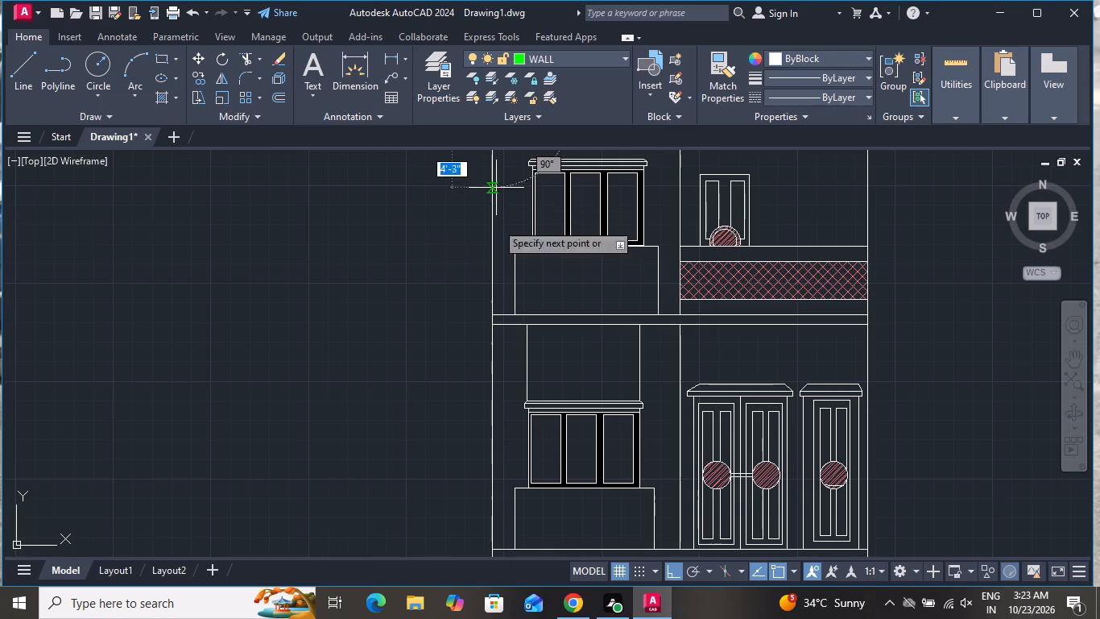
pyautogui.scroll(-2, 521, 336)
pyautogui.click(300, 183)
pyautogui.rightClick(300, 183)
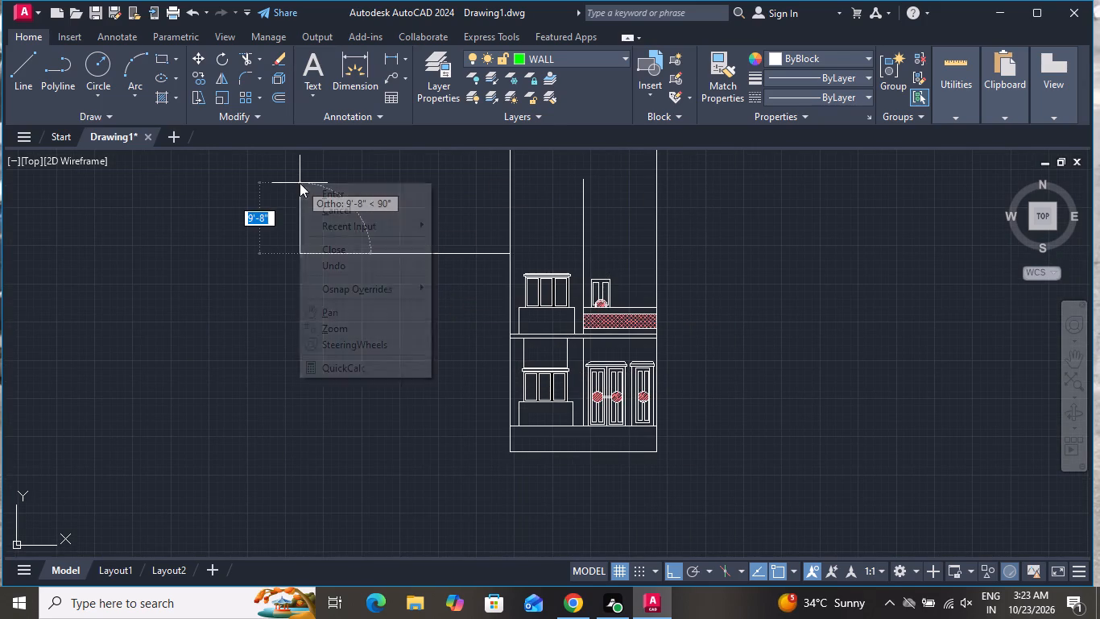
pyautogui.click(334, 202)
# Draw a horizontal line from the top of the 11' line across the elevation to the right outer wall line.
pyautogui.click(22, 61)
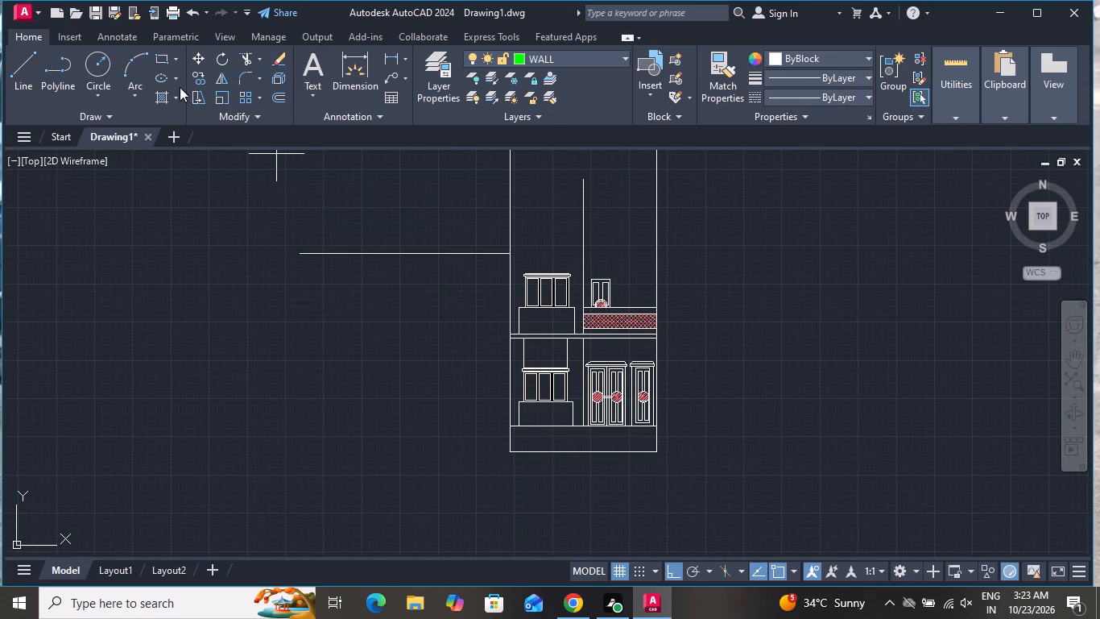
pyautogui.scroll(1, 474, 131)
pyautogui.scroll(1, 552, 235)
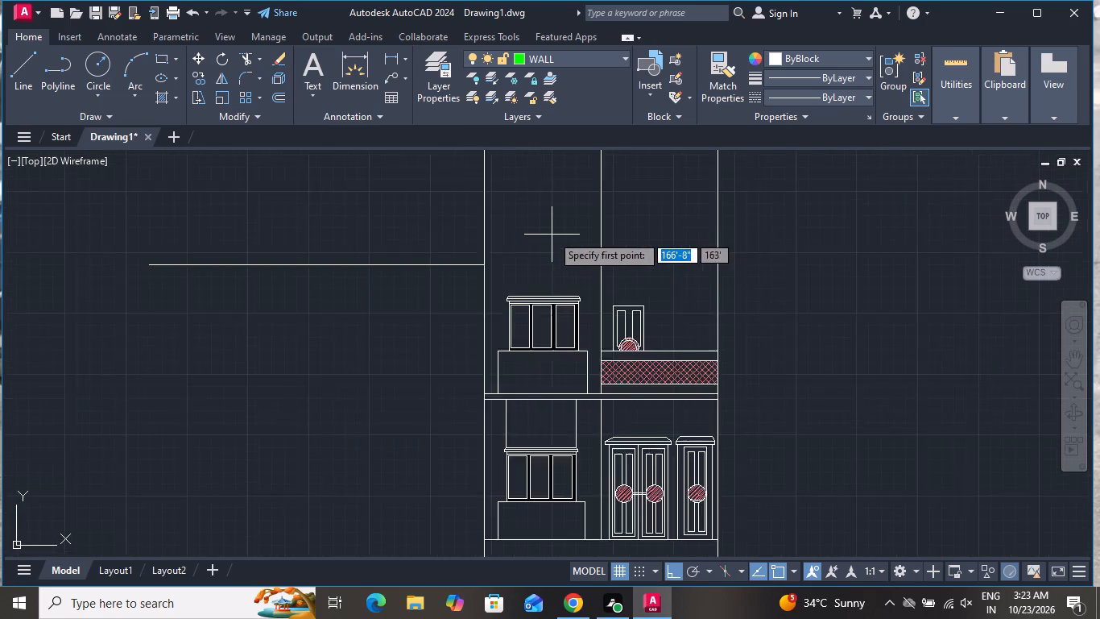
pyautogui.scroll(1, 552, 235)
pyautogui.click(440, 283)
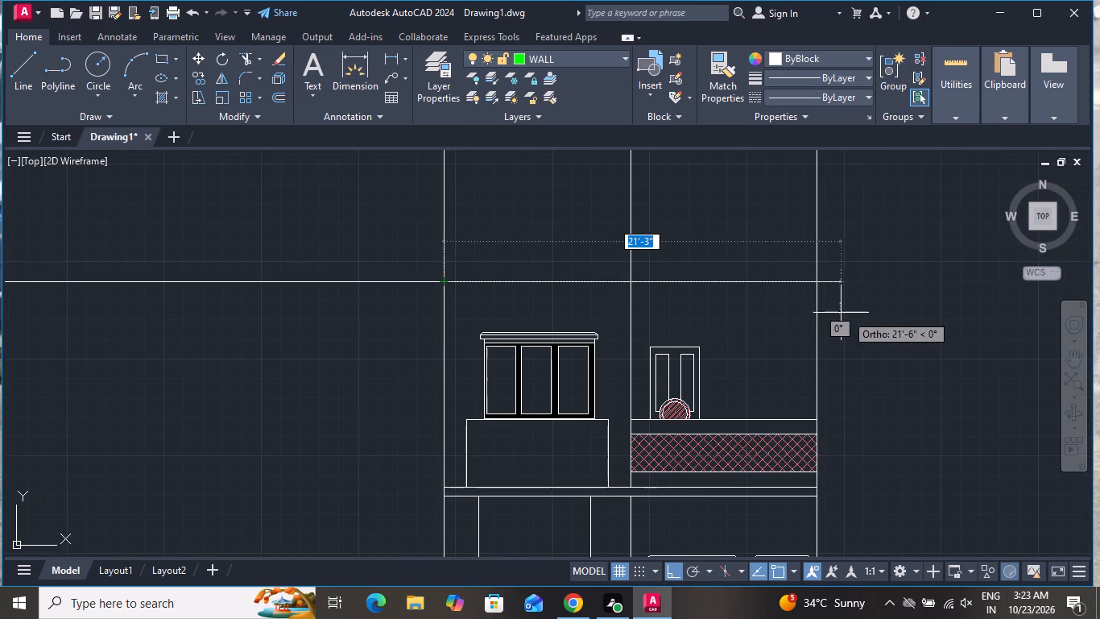
pyautogui.click(817, 277)
pyautogui.rightClick(813, 279)
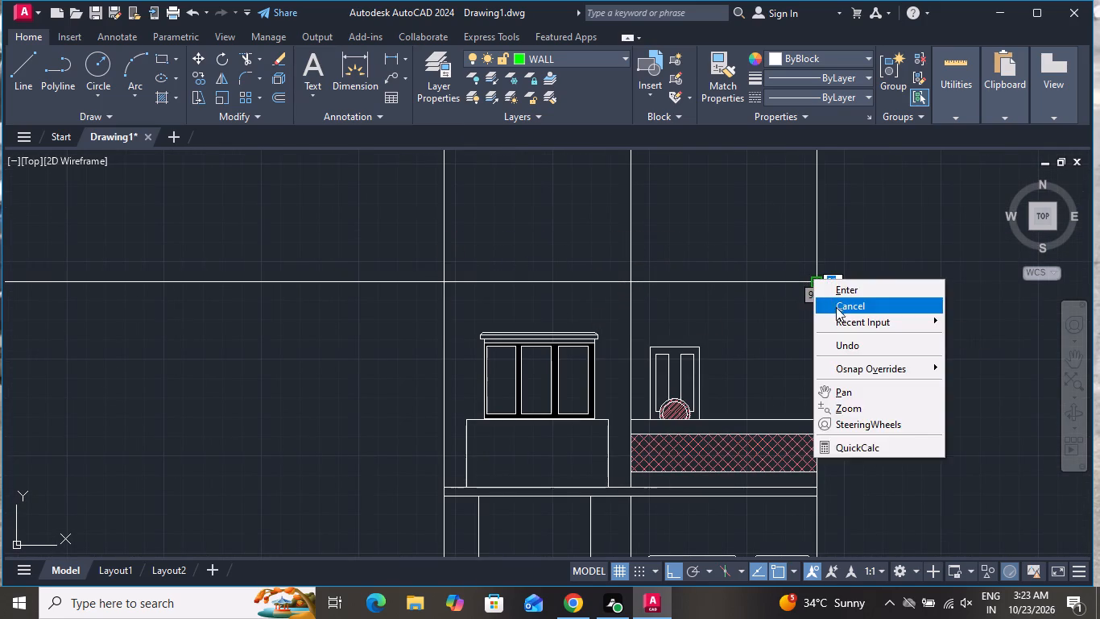
pyautogui.click(836, 306)
pyautogui.scroll(-1, 808, 334)
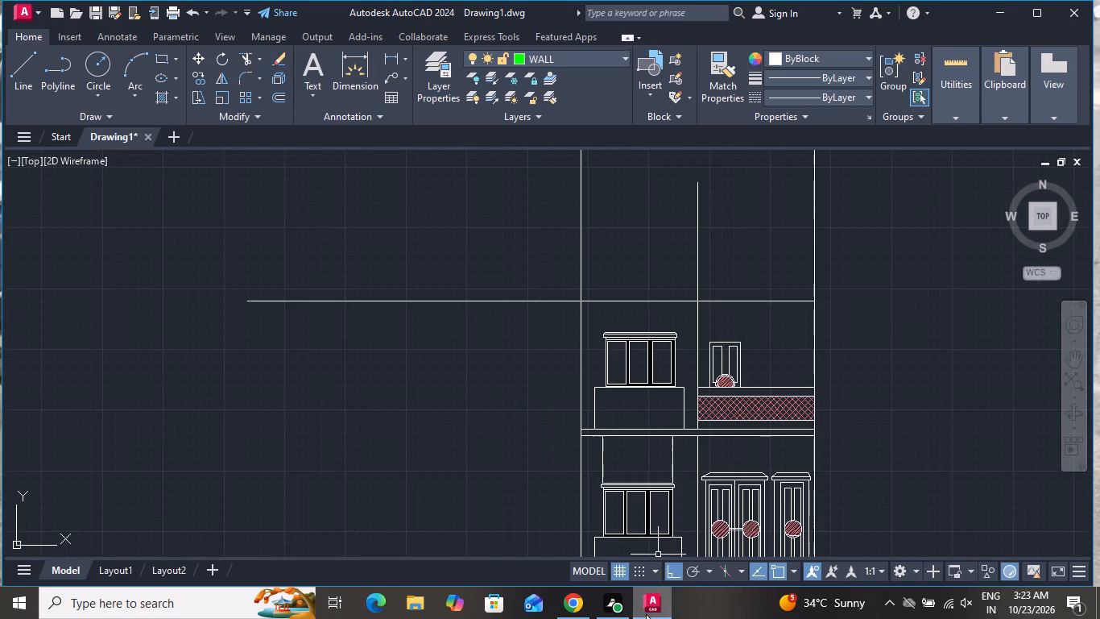
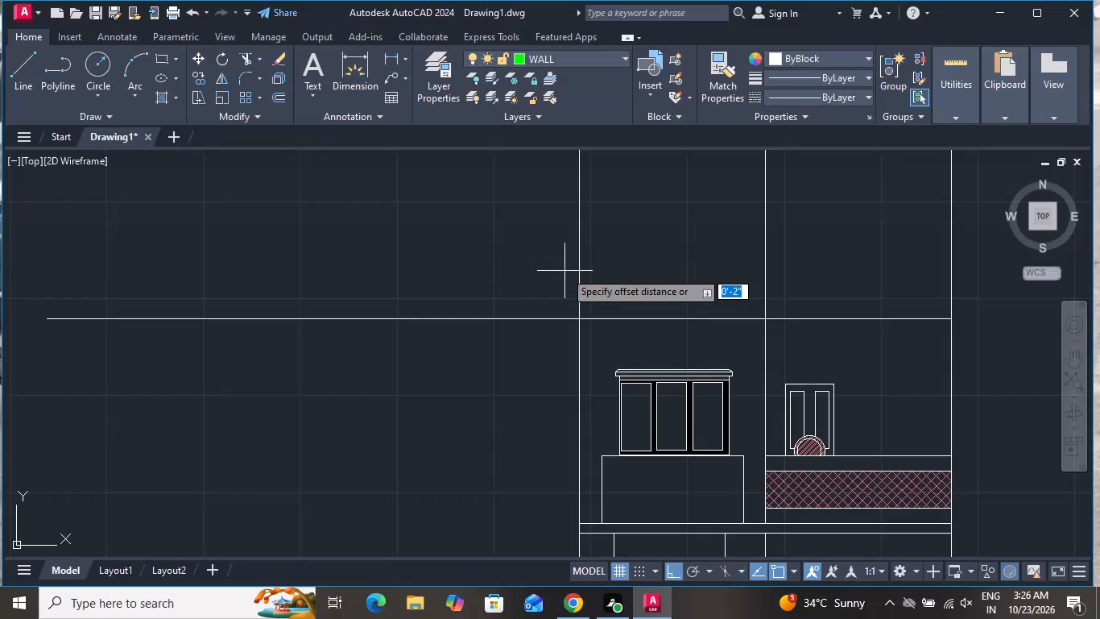
# Offset the horizontal line above the first-floor window upward twice at 6" spacing to form the roof slab lines.
pyautogui.press('6')
pyautogui.hotkey('shift', '"')
pyautogui.press('Return')
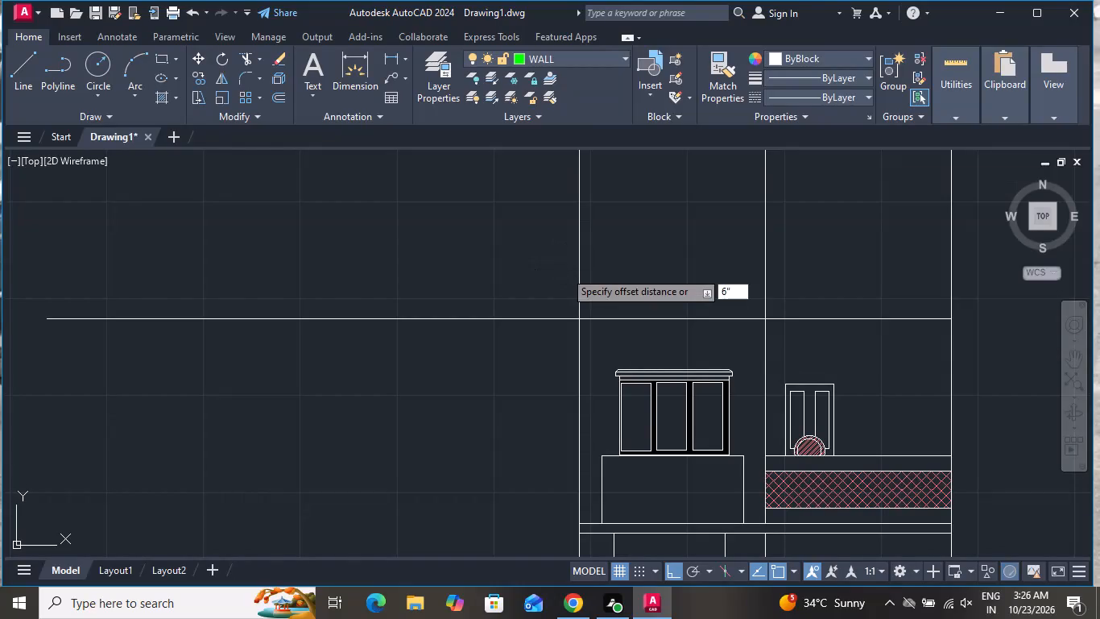
pyautogui.click(625, 318)
pyautogui.click(633, 283)
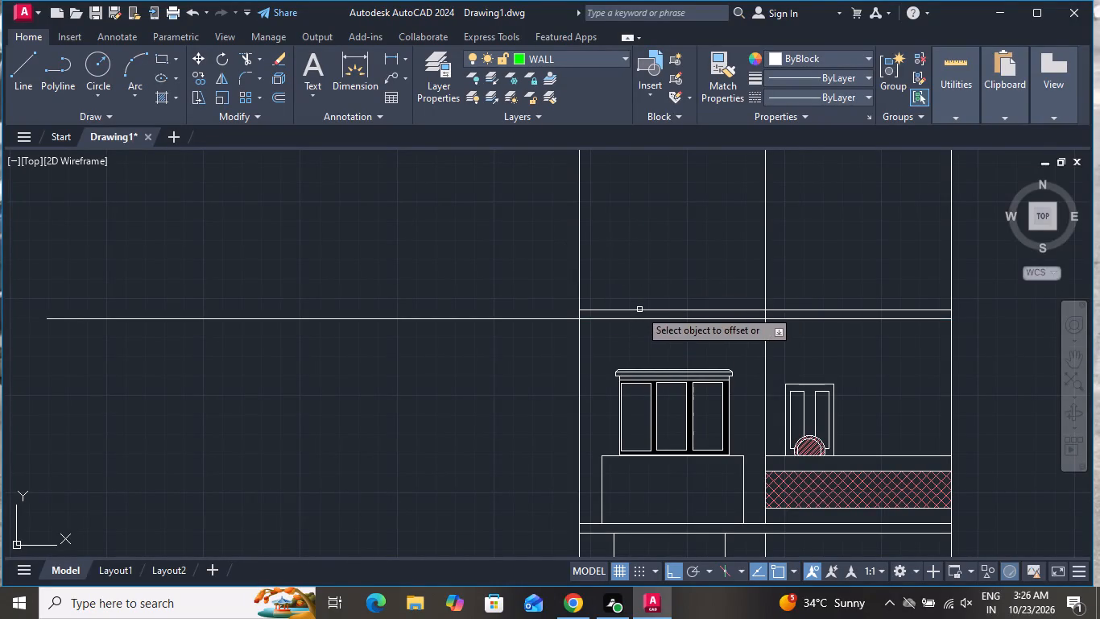
pyautogui.click(639, 309)
pyautogui.click(645, 274)
pyautogui.rightClick(652, 264)
pyautogui.click(668, 281)
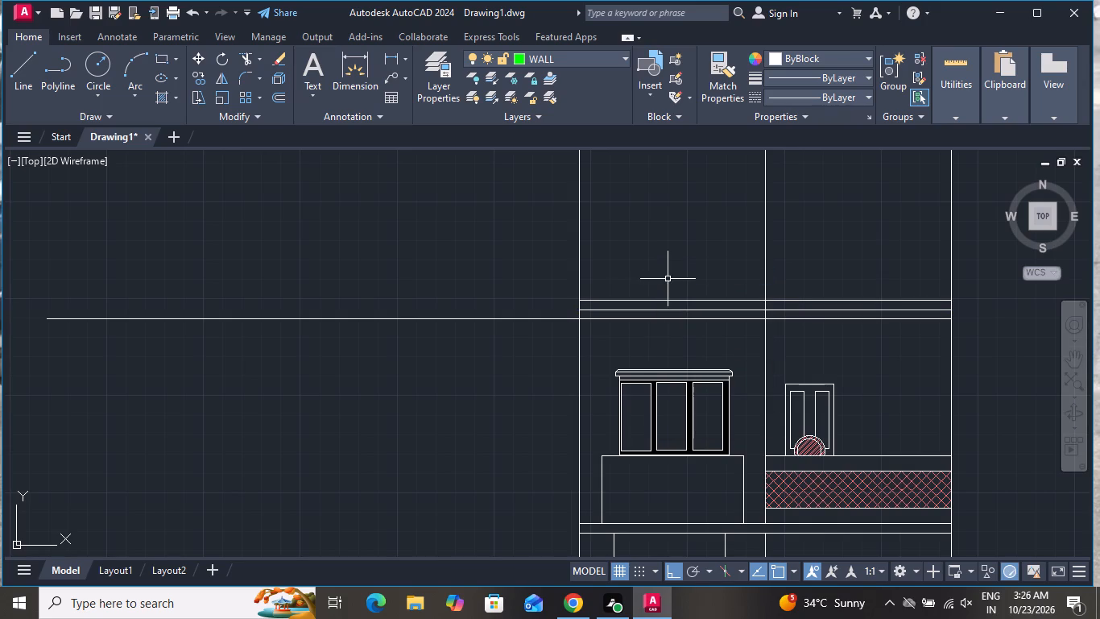
# Trim the middle vertical wall line where it crosses the two bands between the roof slab lines.
pyautogui.click(244, 58)
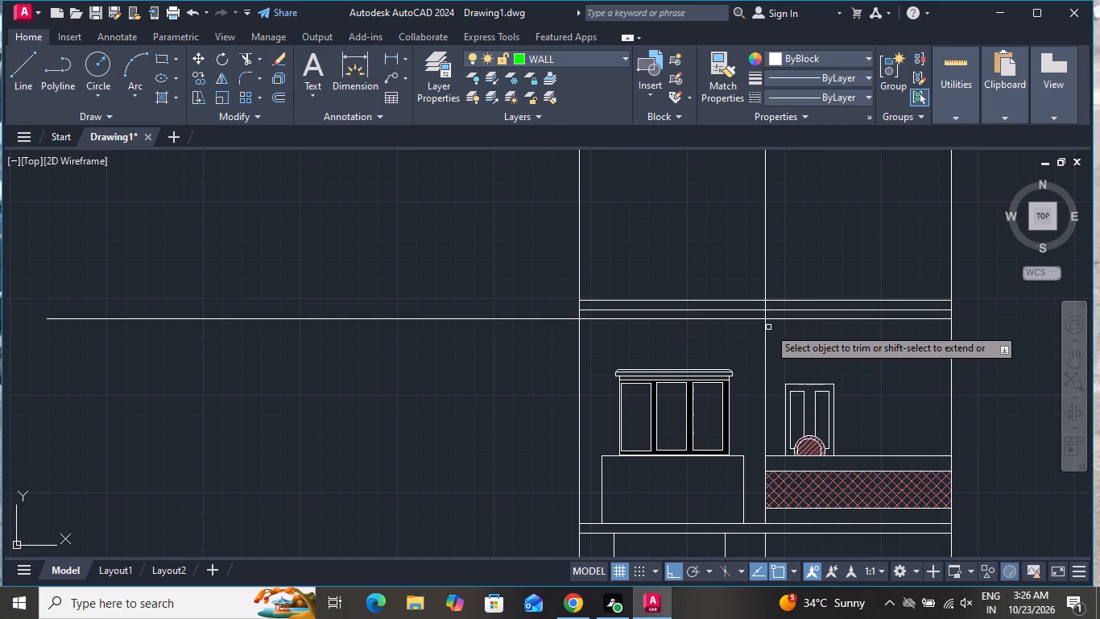
pyautogui.scroll(3, 765, 319)
pyautogui.click(763, 272)
pyautogui.click(754, 269)
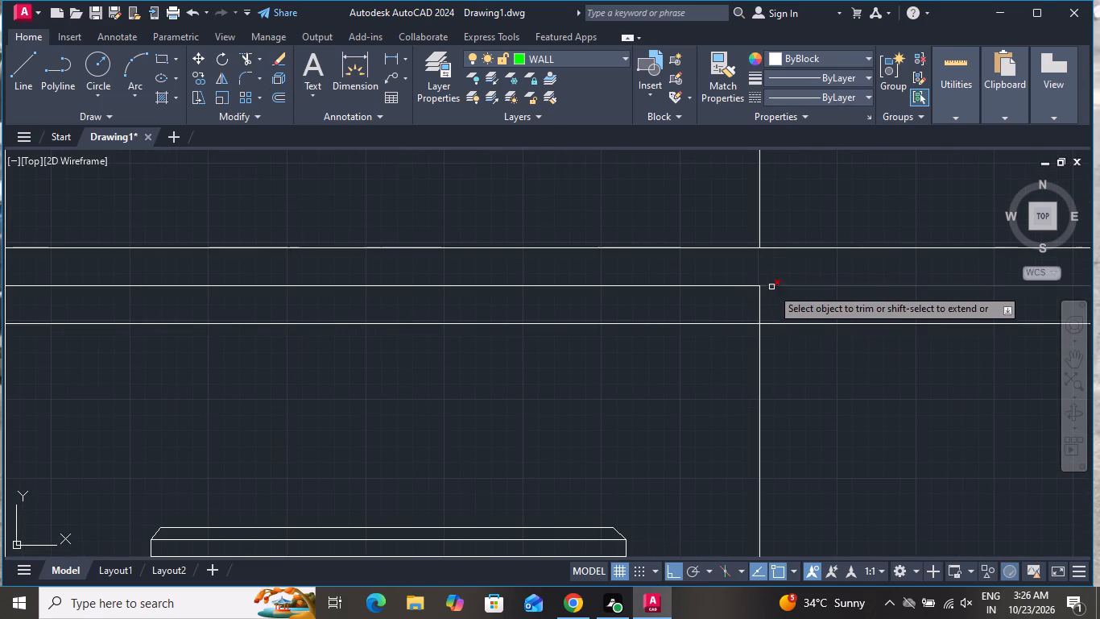
pyautogui.click(763, 305)
pyautogui.click(710, 305)
pyautogui.rightClick(731, 268)
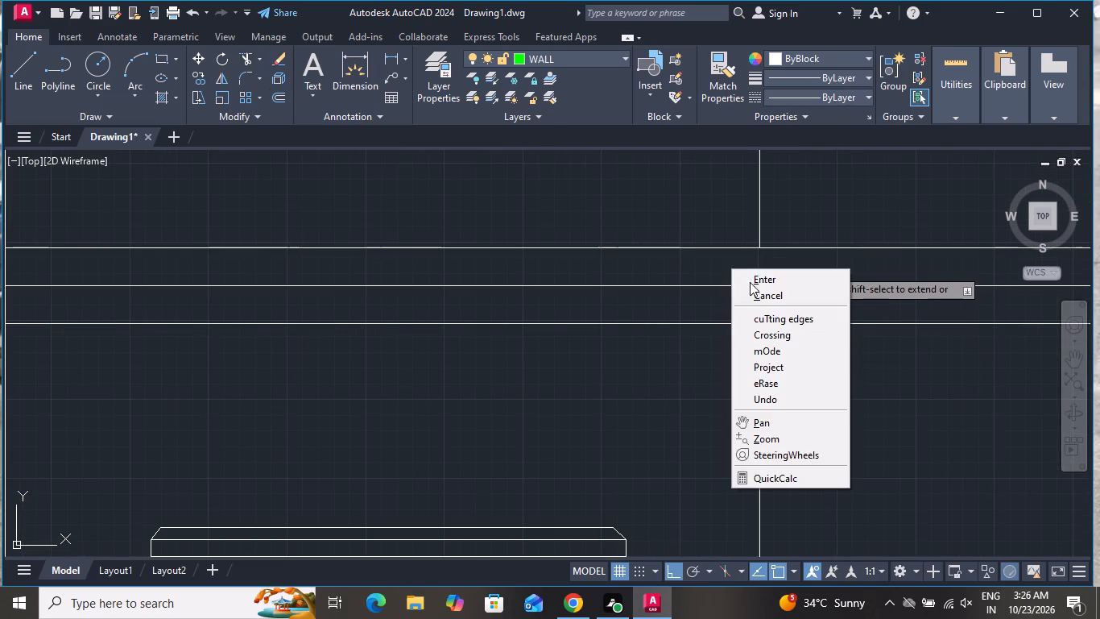
pyautogui.click(751, 285)
# Trim the part of the lowest roof slab line that extends outside the elevation's outer wall, on the window side.
pyautogui.scroll(-3, 742, 326)
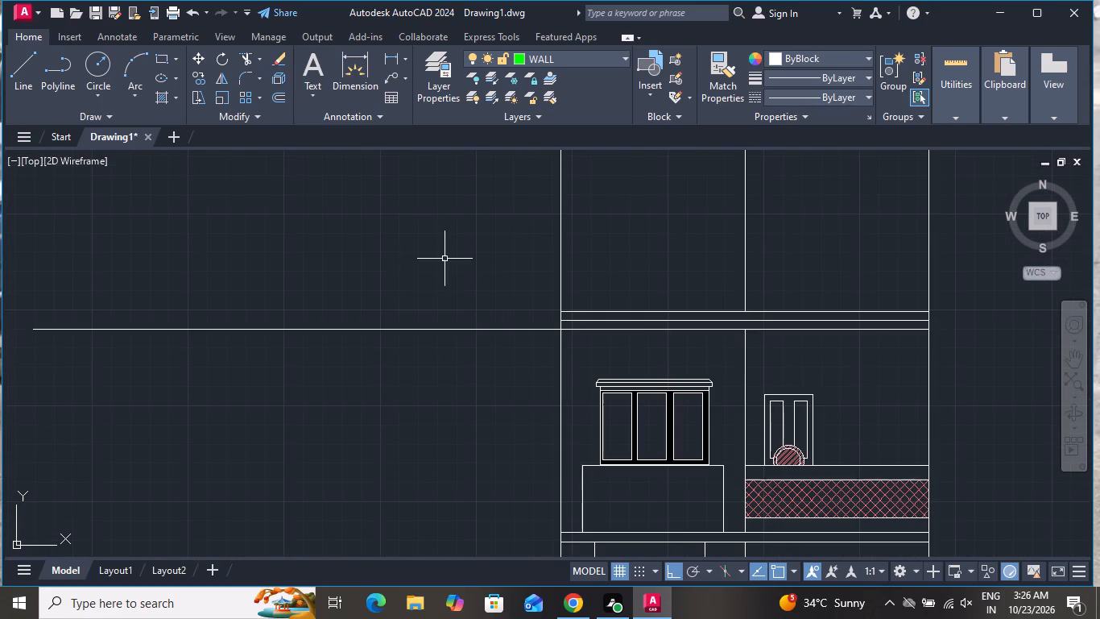
pyautogui.click(248, 60)
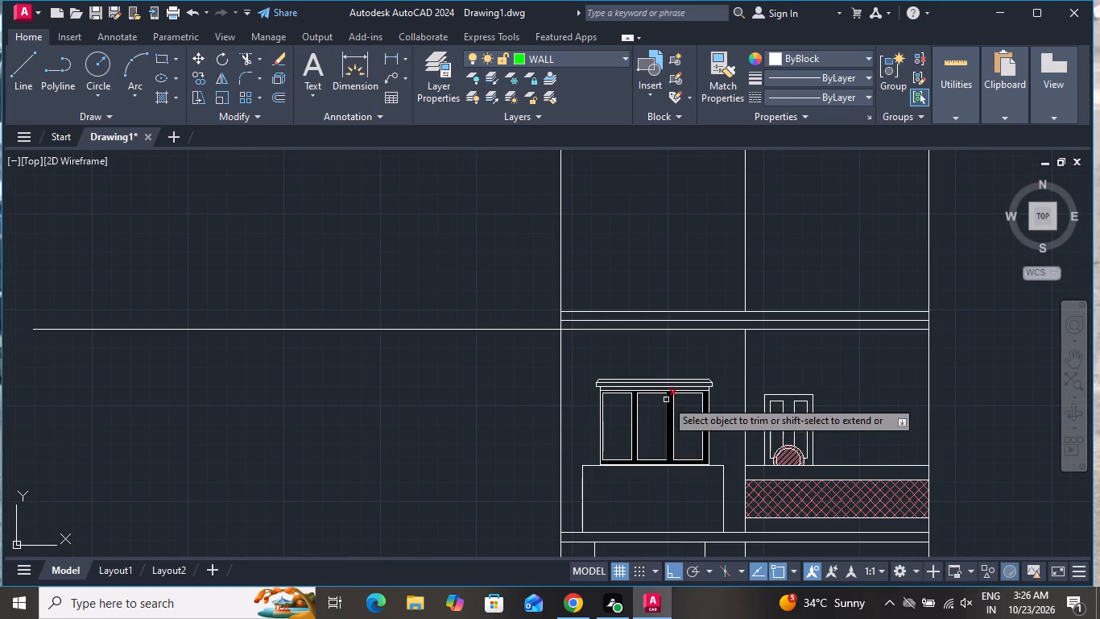
pyautogui.click(527, 293)
pyautogui.click(503, 370)
pyautogui.rightClick(493, 347)
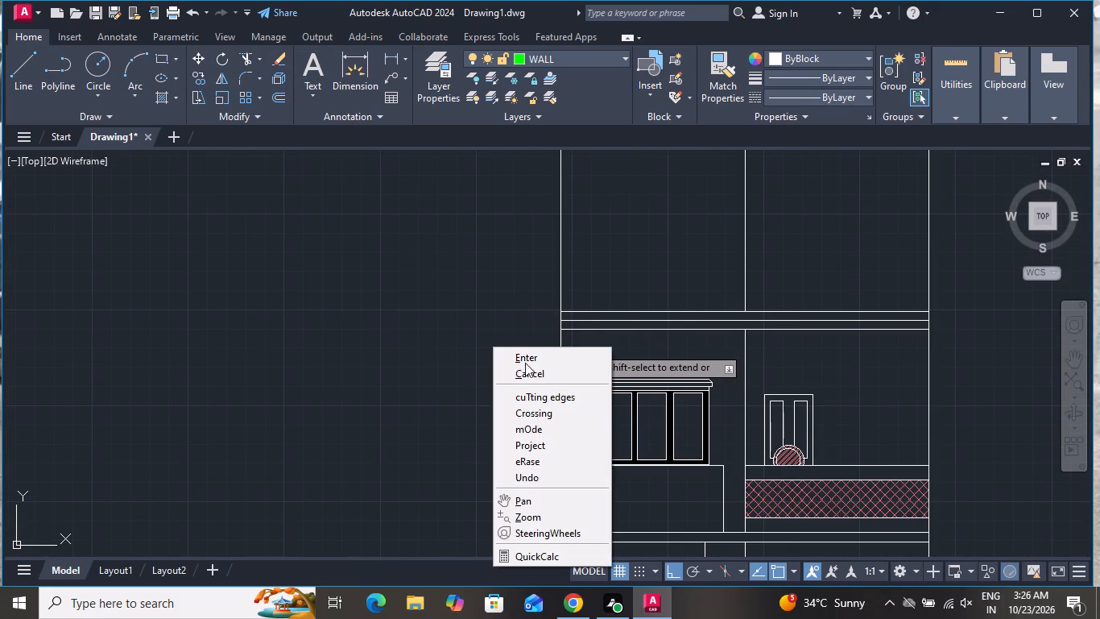
pyautogui.click(527, 367)
# Draw a rectangle about 6' by 2'-8" from the first-floor three-pane window's top ledge up to the slab underside.
pyautogui.scroll(-2, 640, 368)
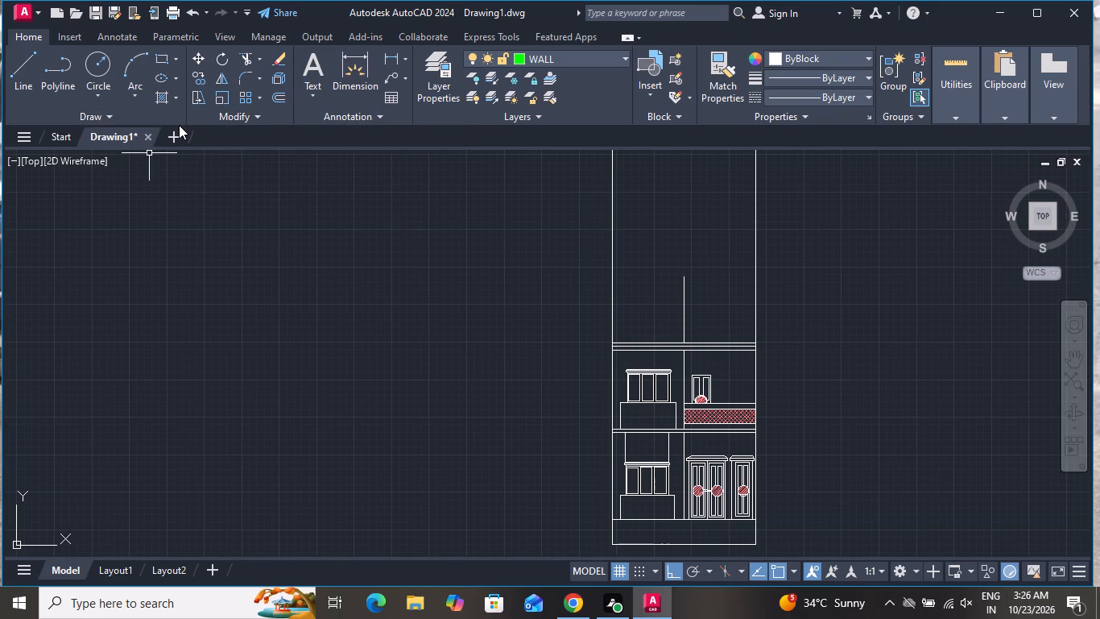
pyautogui.click(163, 56)
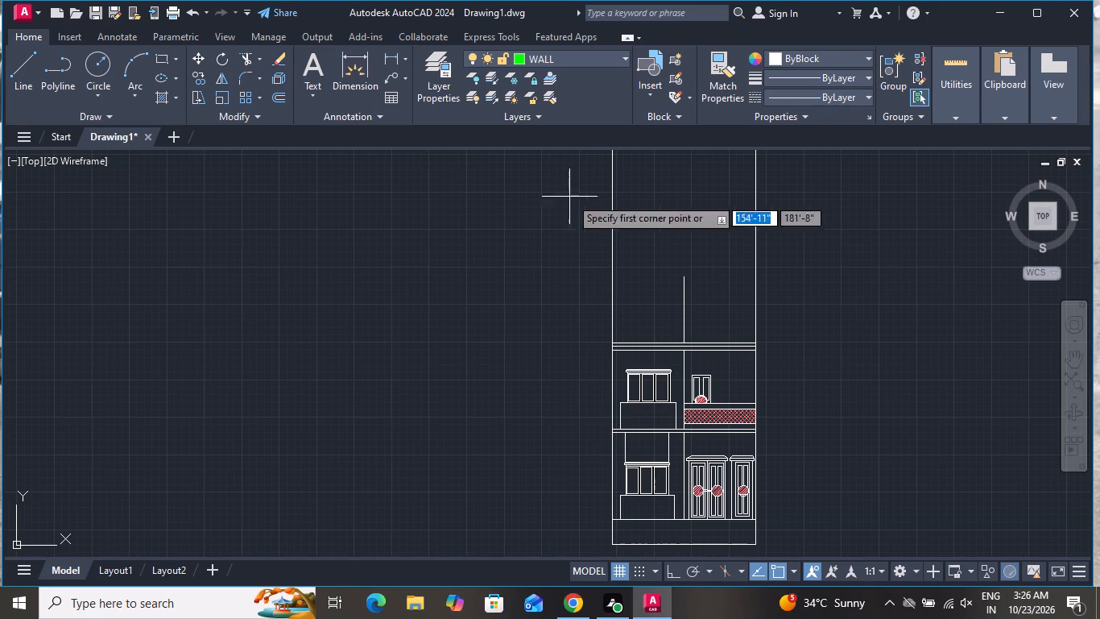
pyautogui.scroll(4, 634, 385)
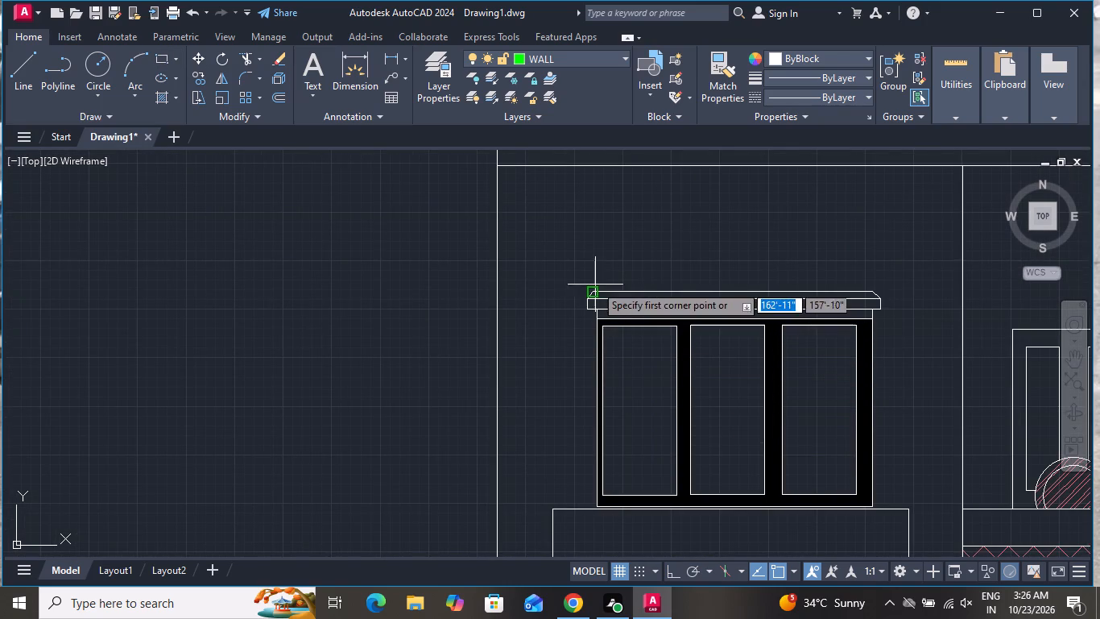
pyautogui.click(593, 289)
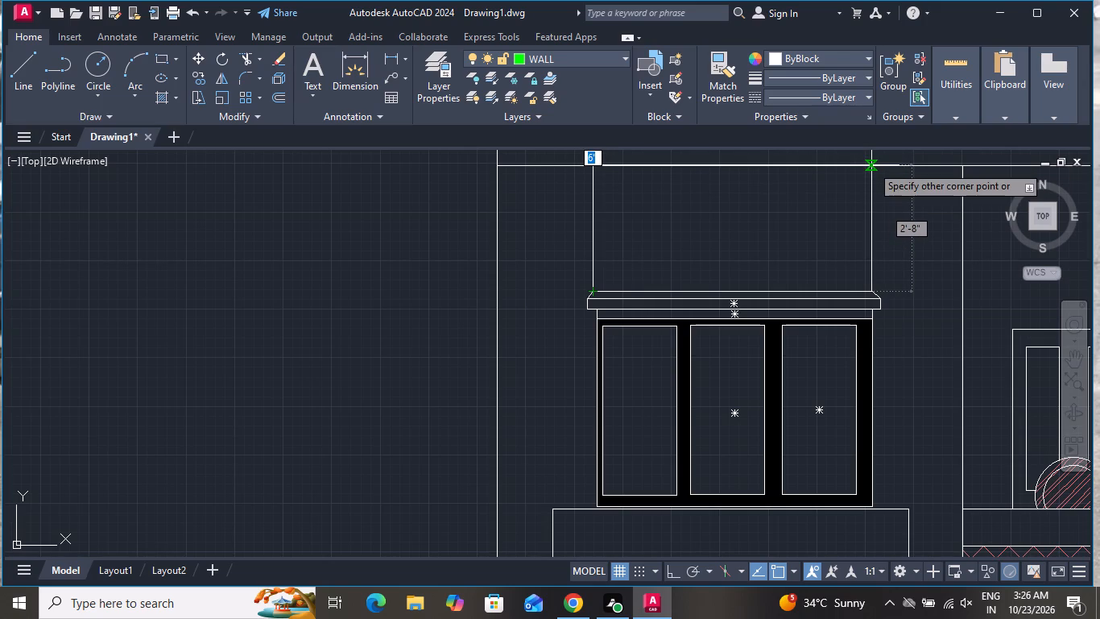
pyautogui.click(871, 165)
# Draw a vertical line from the small first-floor balcony opening's upper right corner to the slab underside.
pyautogui.scroll(-1, 664, 276)
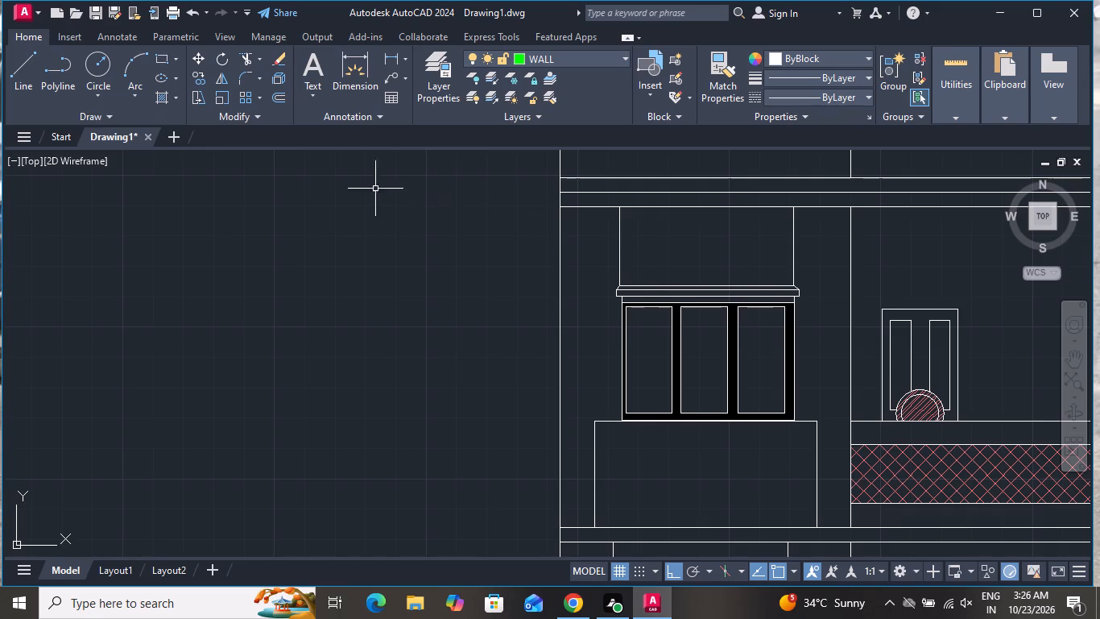
pyautogui.click(10, 52)
pyautogui.scroll(-2, 213, 258)
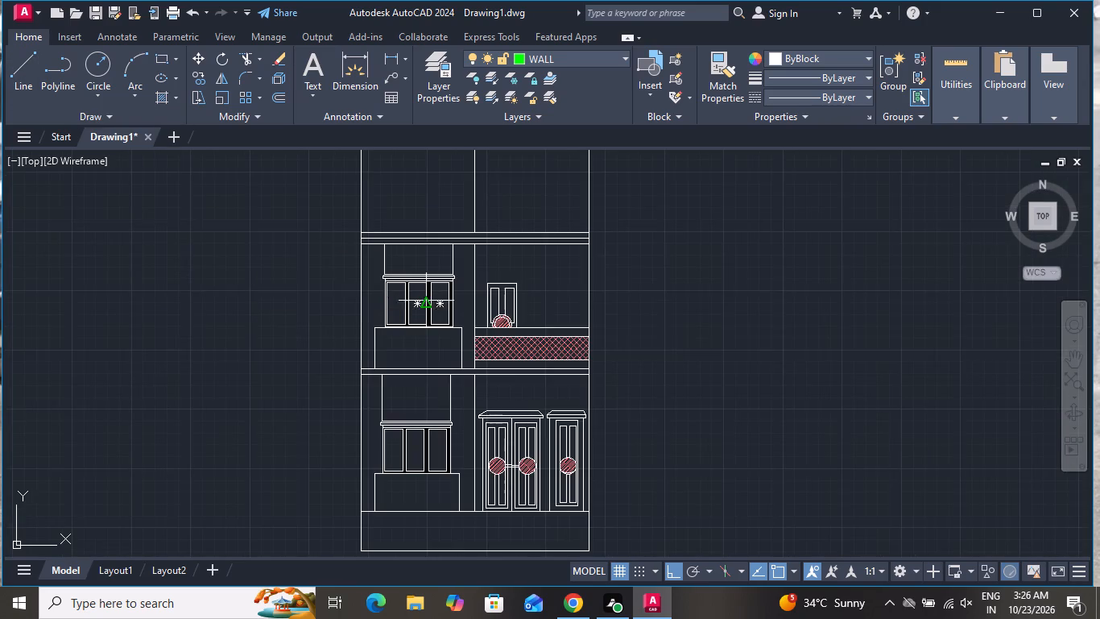
pyautogui.scroll(2, 441, 224)
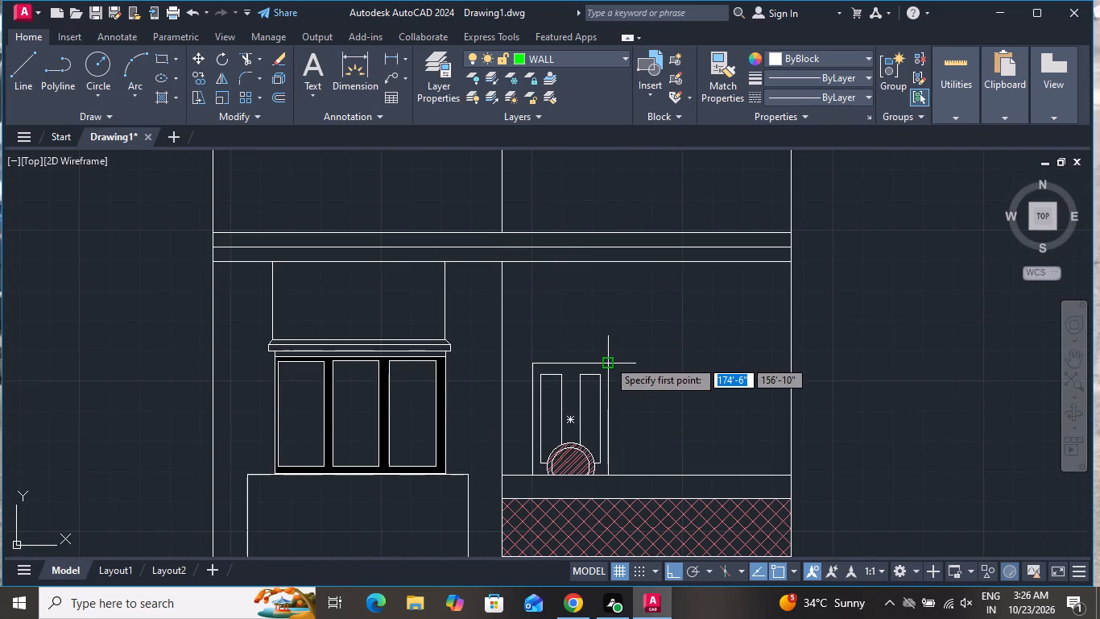
pyautogui.click(608, 359)
pyautogui.click(608, 262)
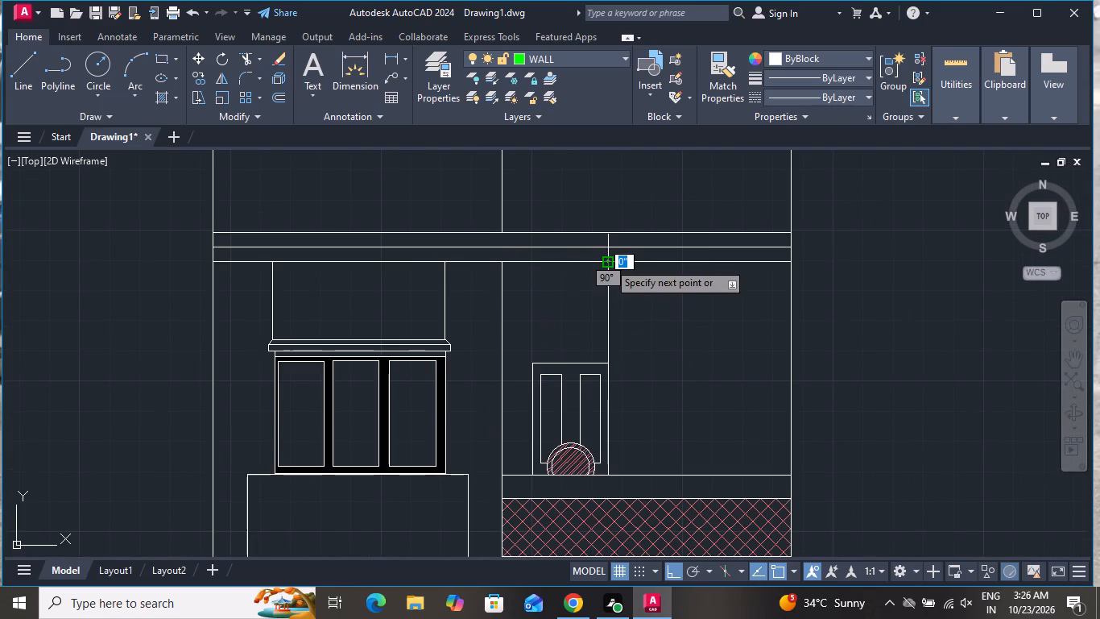
pyautogui.rightClick(608, 262)
pyautogui.click(639, 288)
# Offset the topmost roof slab line 3' upward to form the parapet line.
pyautogui.scroll(-4, 645, 308)
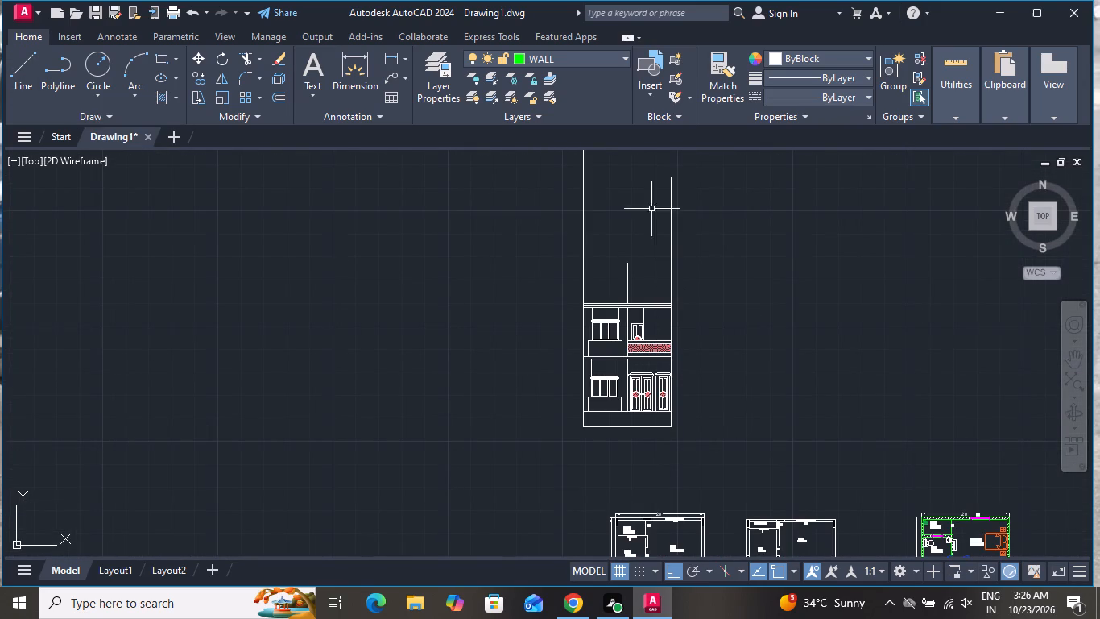
pyautogui.scroll(1, 619, 222)
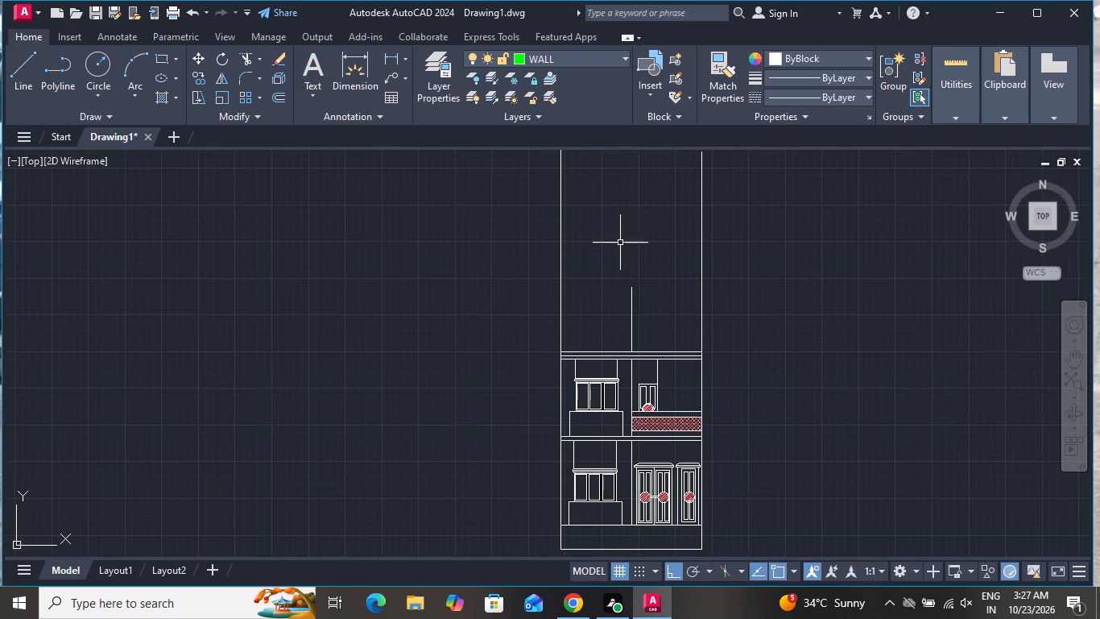
pyautogui.scroll(1, 657, 343)
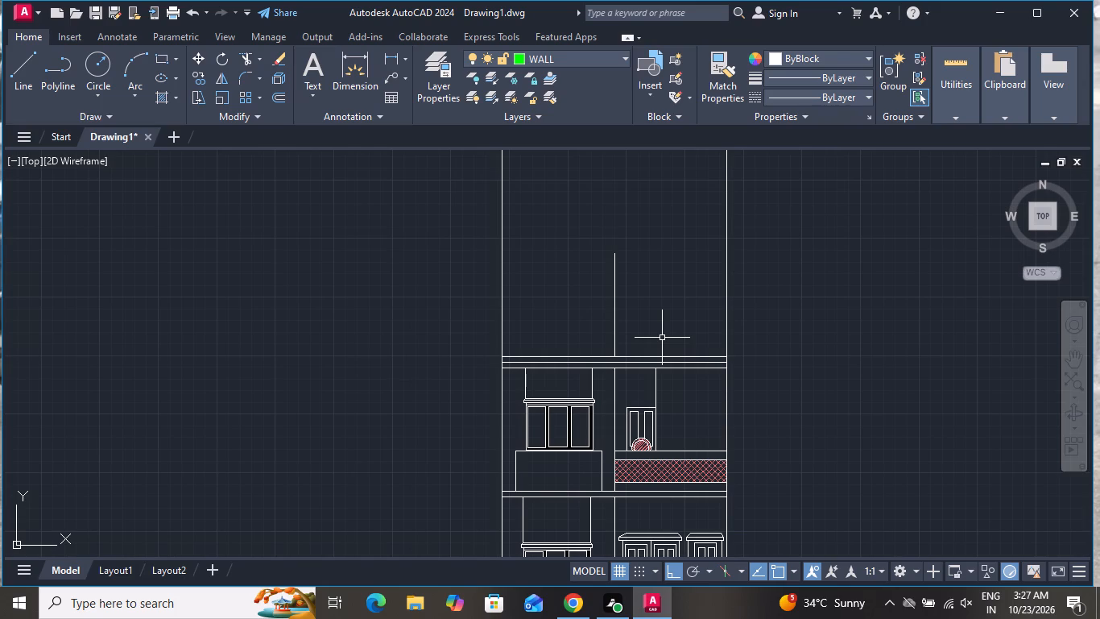
pyautogui.scroll(-2, 662, 332)
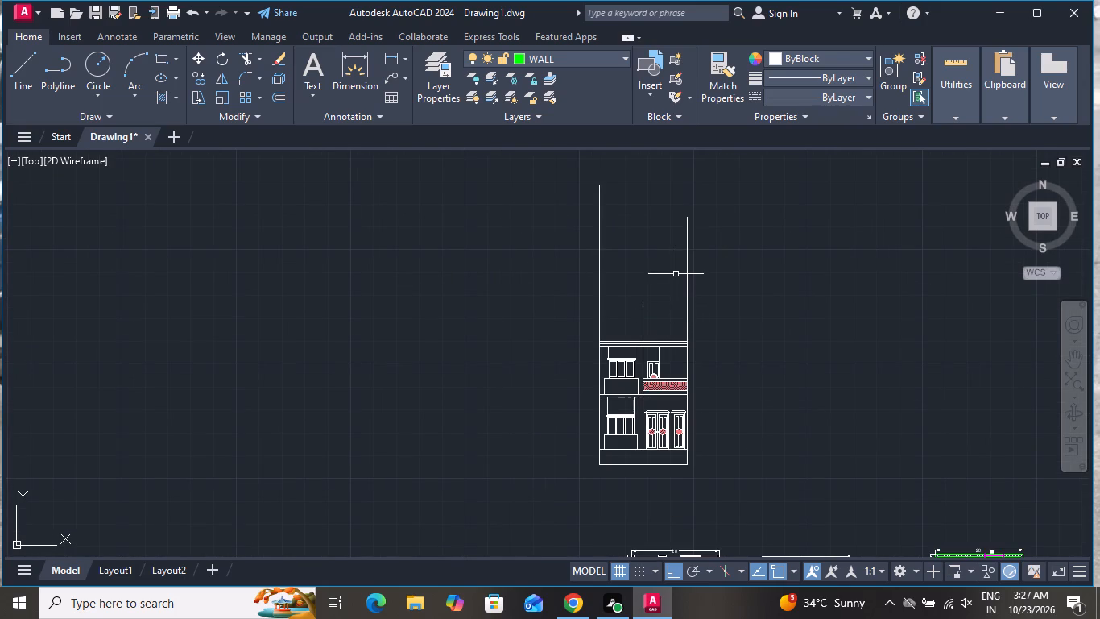
pyautogui.write("O 3'")
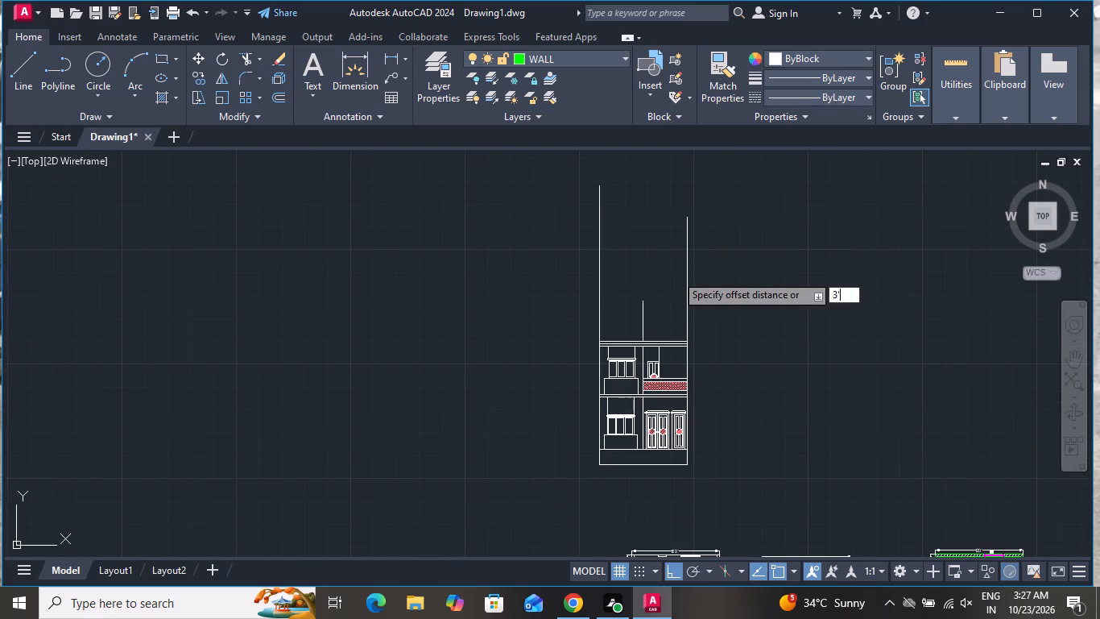
pyautogui.press('Return')
pyautogui.scroll(2, 647, 395)
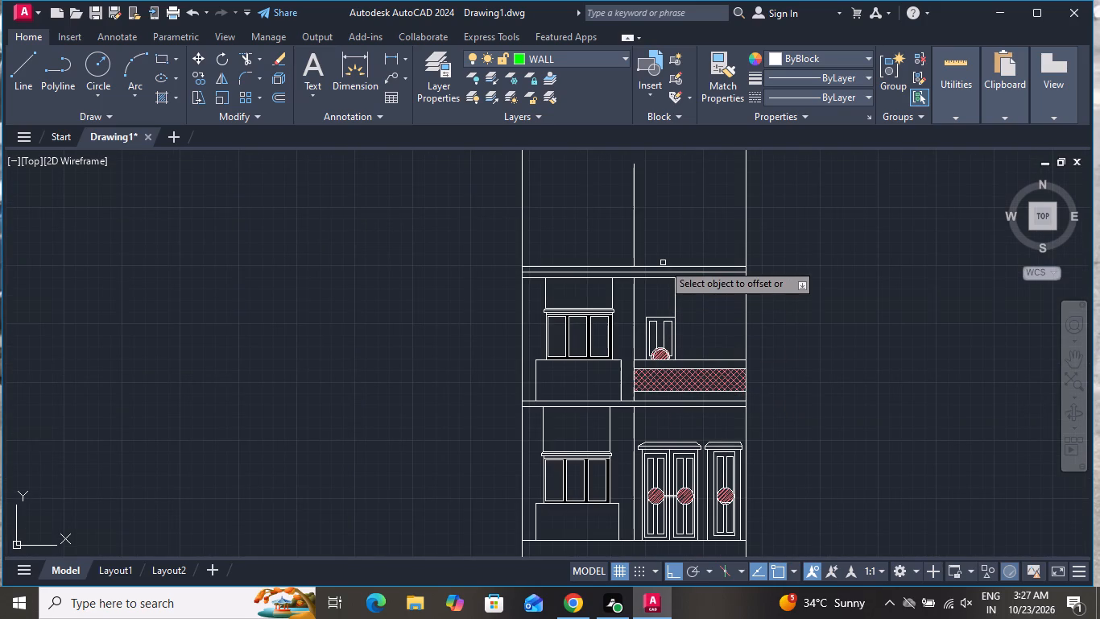
pyautogui.click(665, 266)
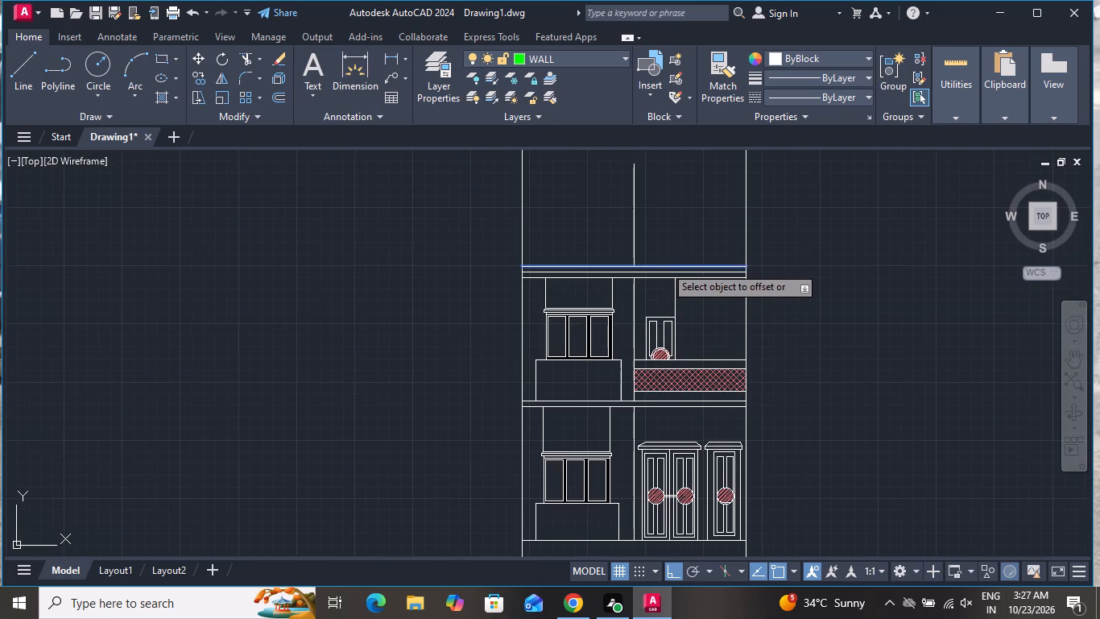
pyautogui.click(674, 235)
pyautogui.rightClick(670, 169)
pyautogui.click(699, 198)
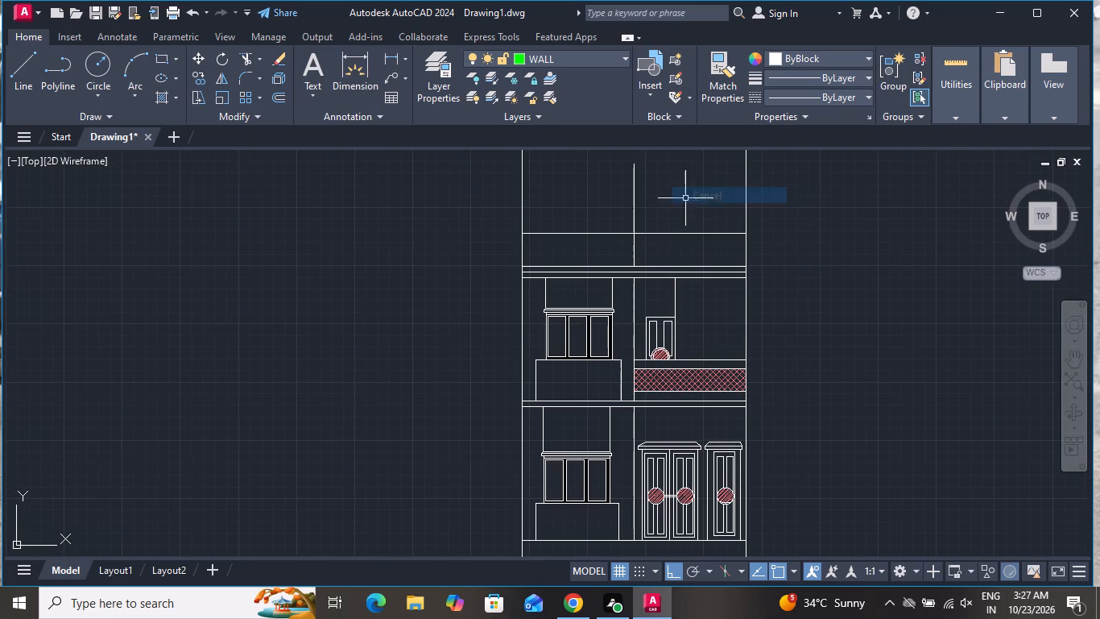
# Trim away the middle vertical wall line above the roof slab, both below and above the parapet line.
pyautogui.click(249, 60)
pyautogui.click(631, 249)
pyautogui.click(664, 248)
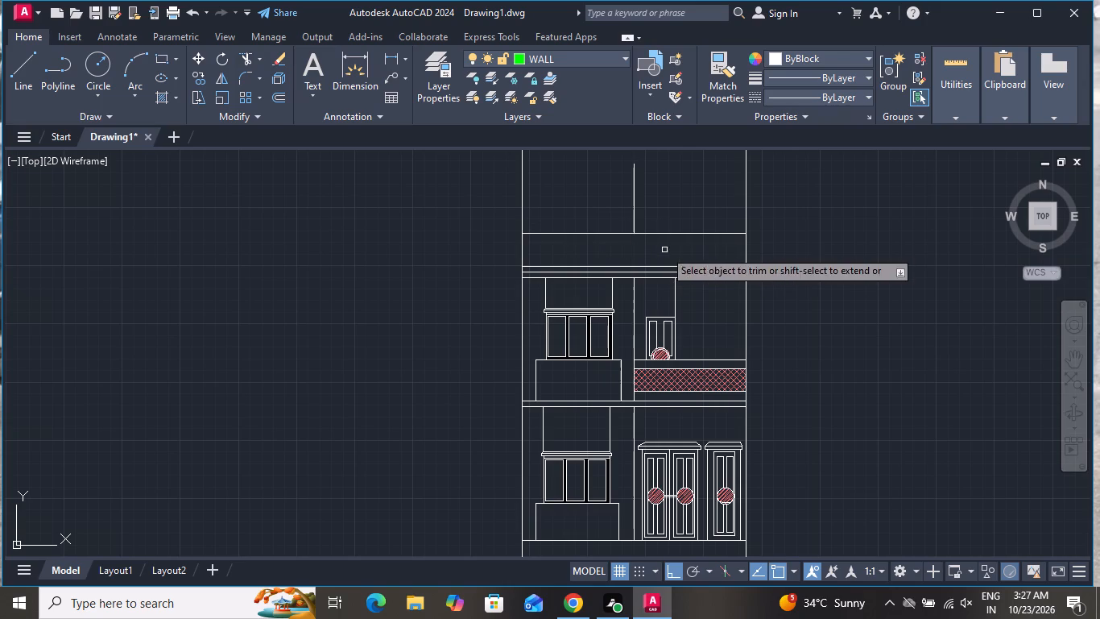
pyautogui.click(636, 195)
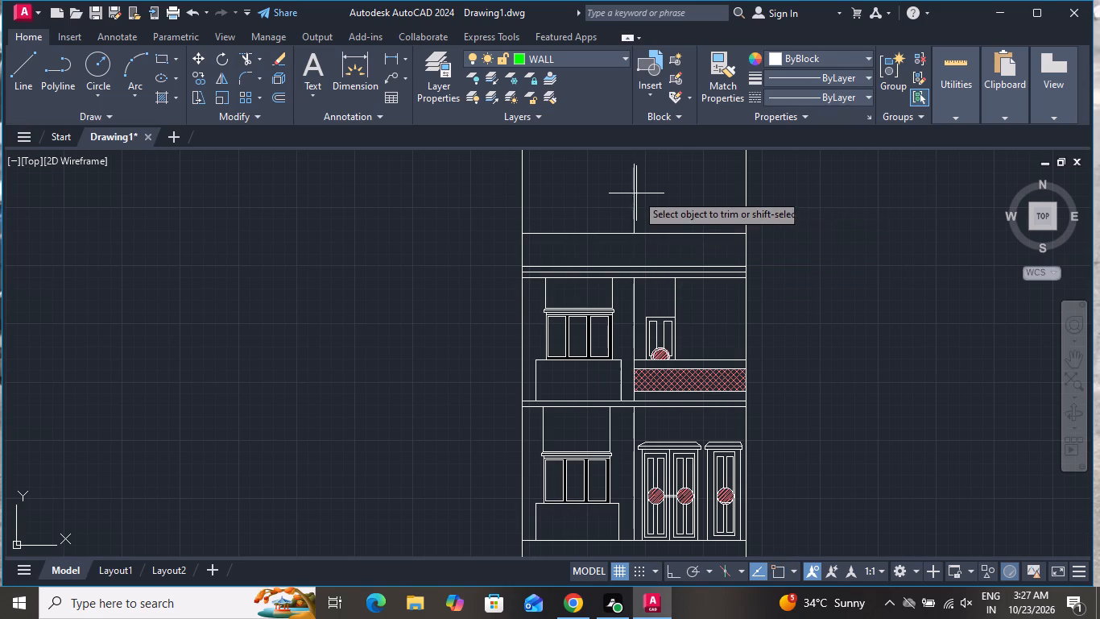
pyautogui.click(616, 201)
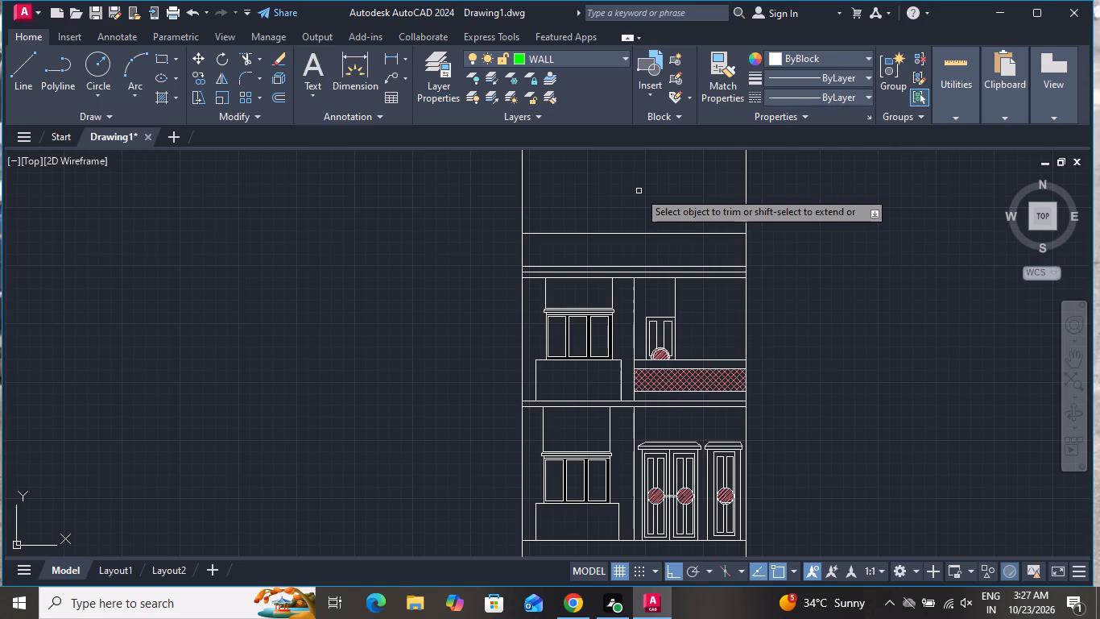
pyautogui.rightClick(639, 205)
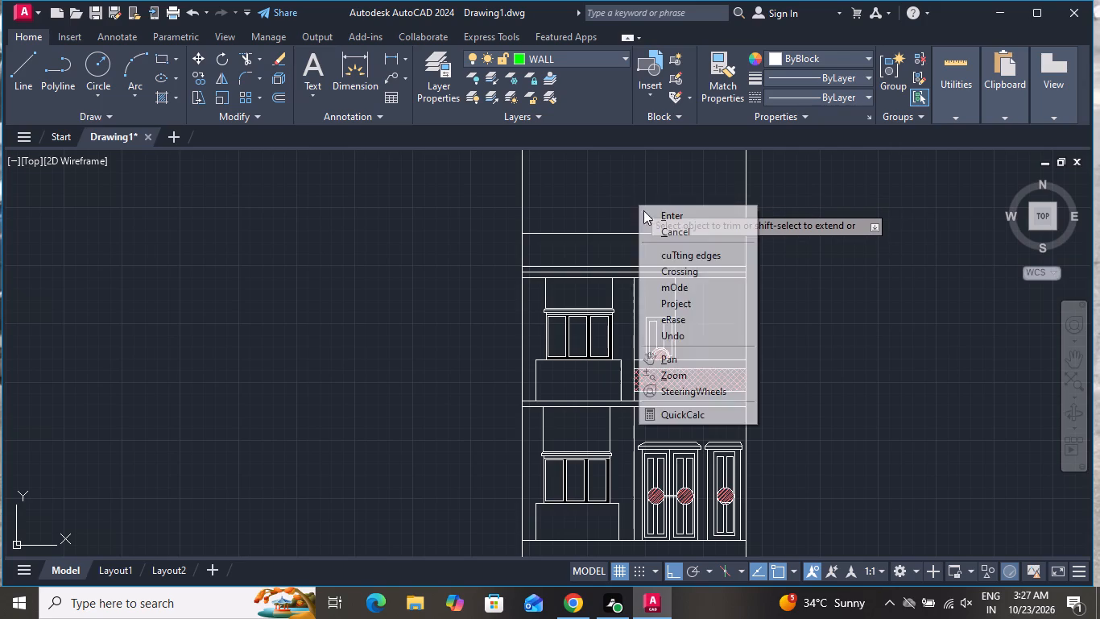
pyautogui.click(656, 226)
# Draw a rectangle about 10" high on top of the parapet line, spanning between the two outer wall lines.
pyautogui.scroll(1, 630, 201)
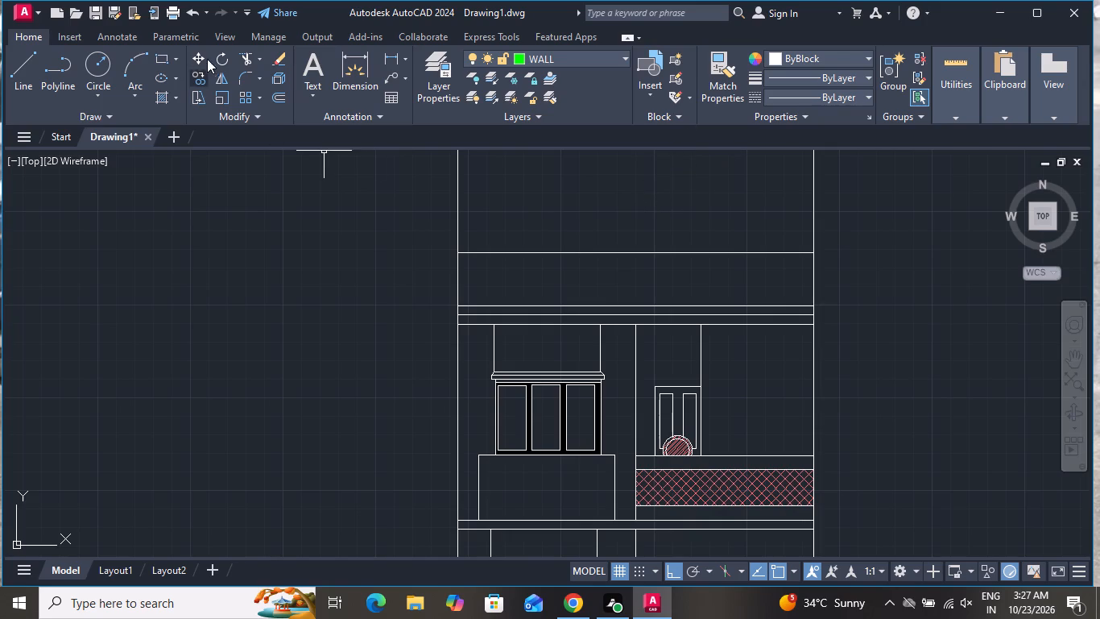
pyautogui.click(161, 57)
pyautogui.scroll(2, 465, 235)
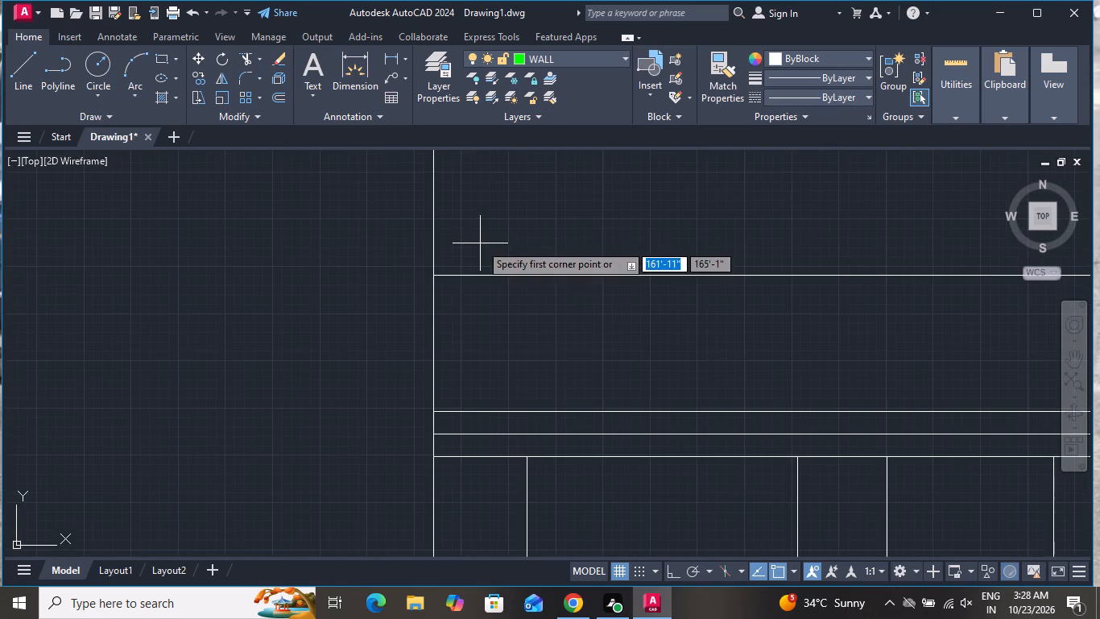
pyautogui.click(432, 279)
pyautogui.scroll(-2, 565, 246)
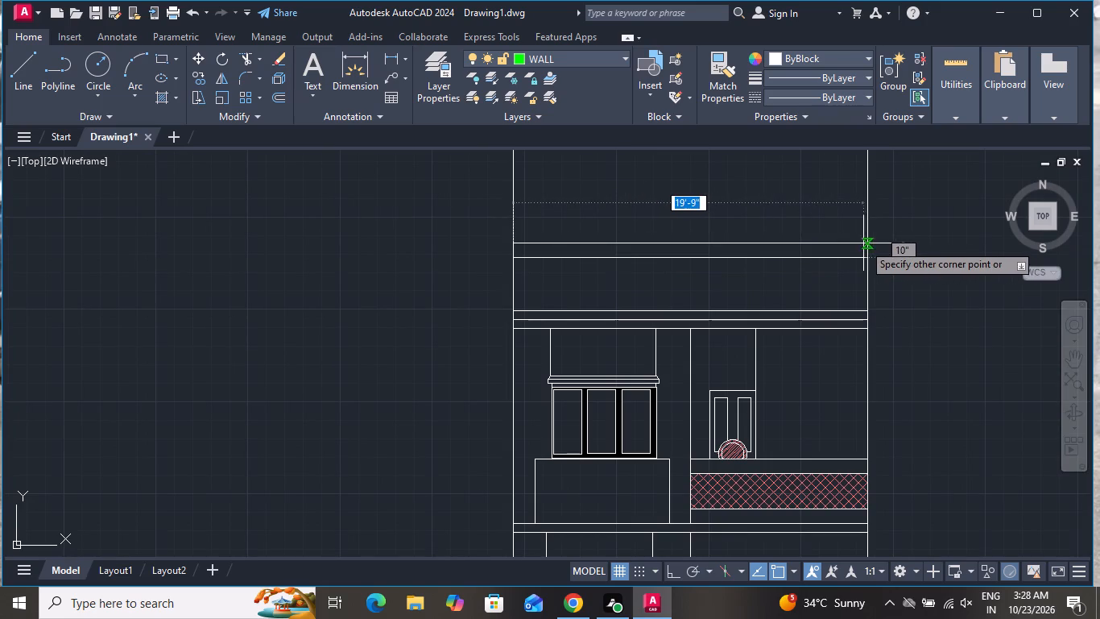
pyautogui.click(867, 241)
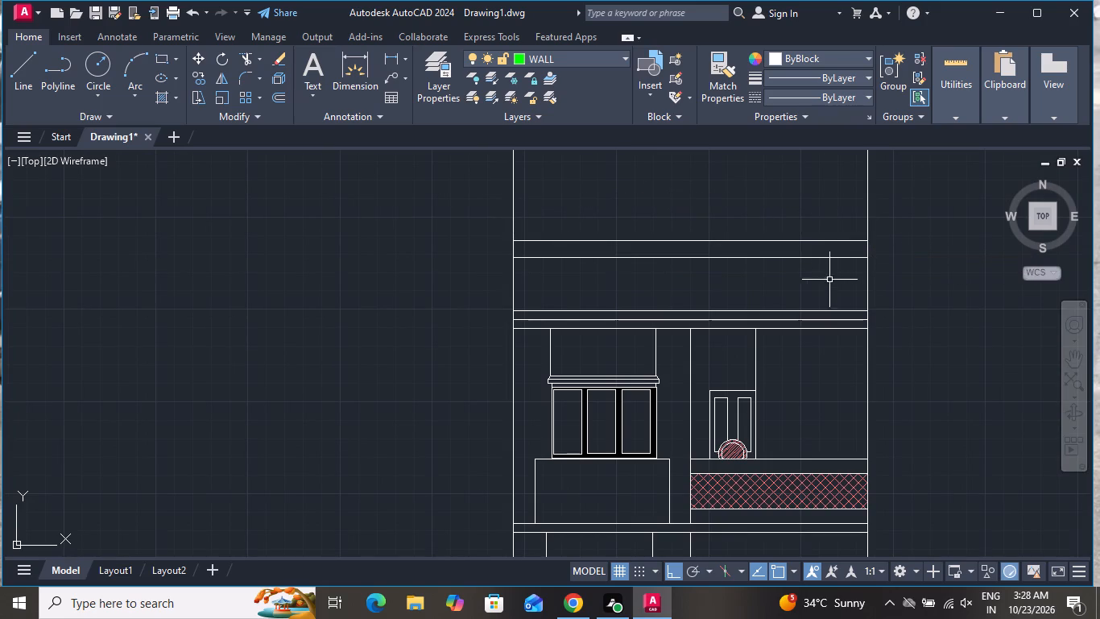
# Hatch the parapet band above the roof slab with the ANSI37 pattern at scale 91.
pyautogui.click(154, 101)
pyautogui.scroll(-2, 231, 73)
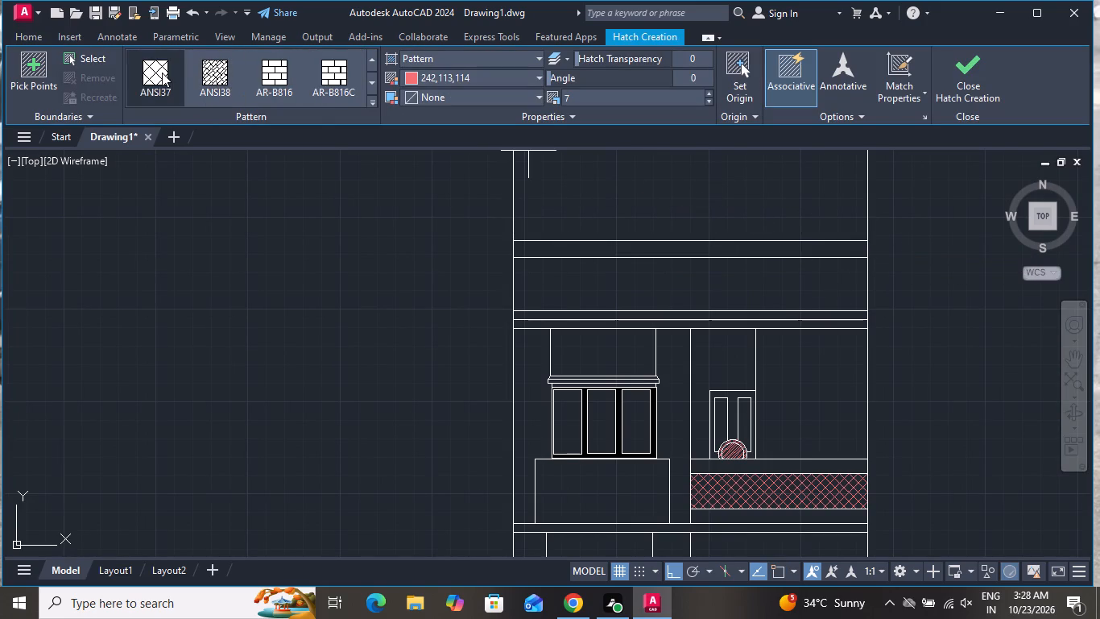
pyautogui.click(162, 71)
pyautogui.click(669, 261)
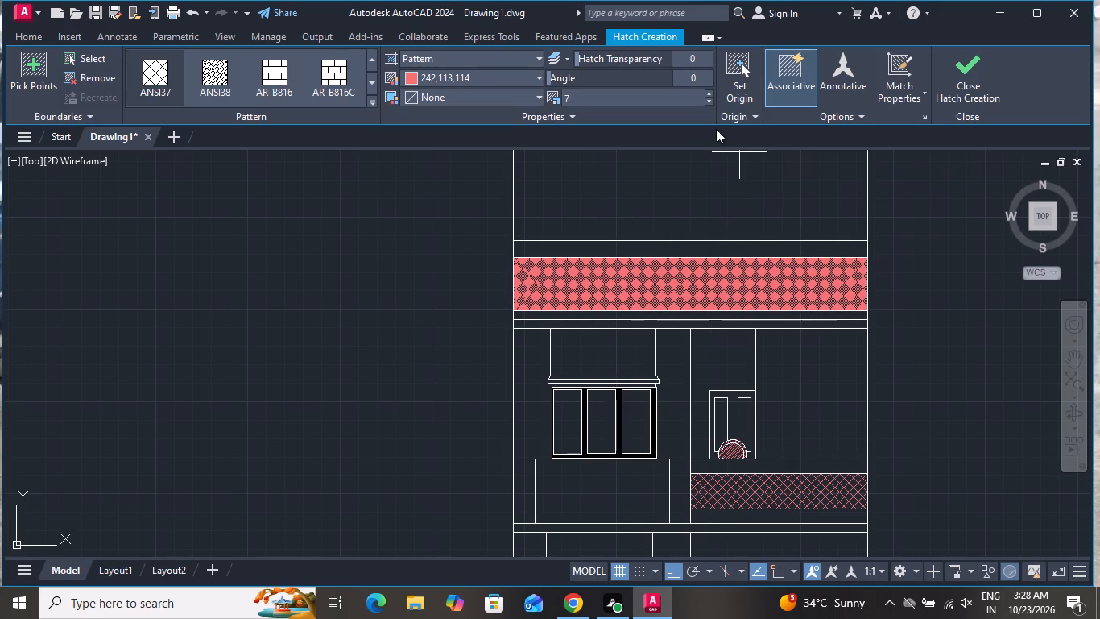
pyautogui.click(709, 90)
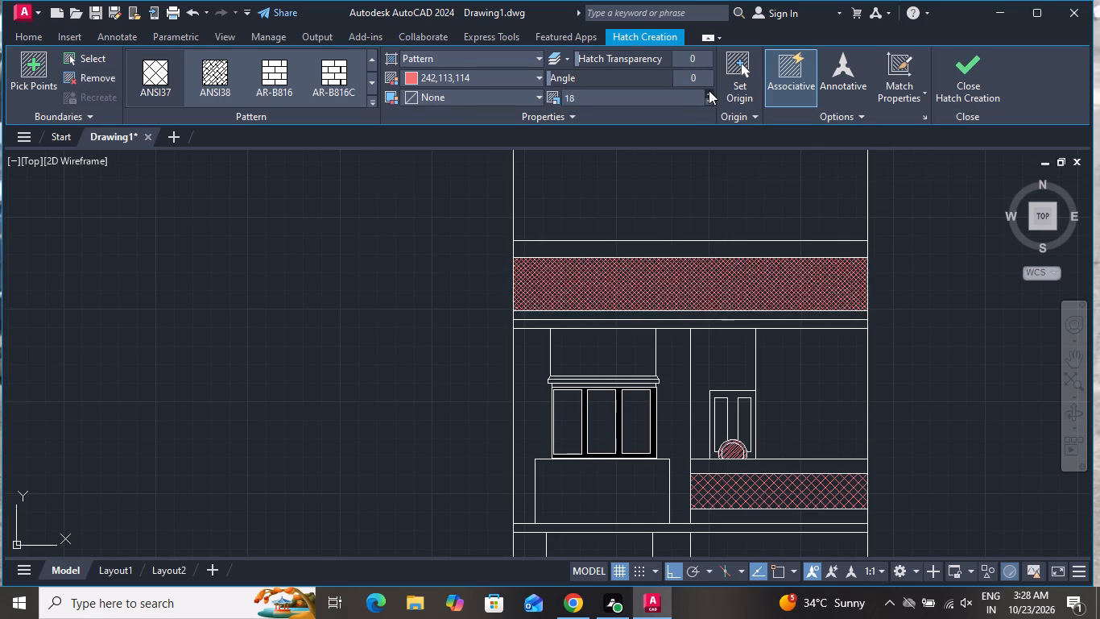
pyautogui.doubleClick(709, 90)
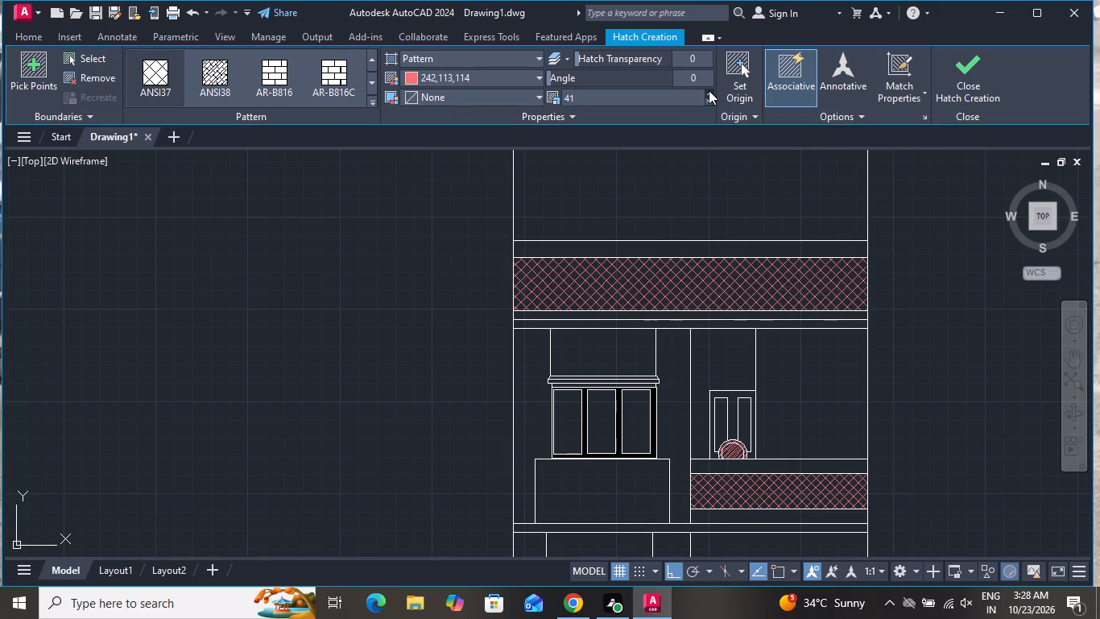
pyautogui.click(709, 90)
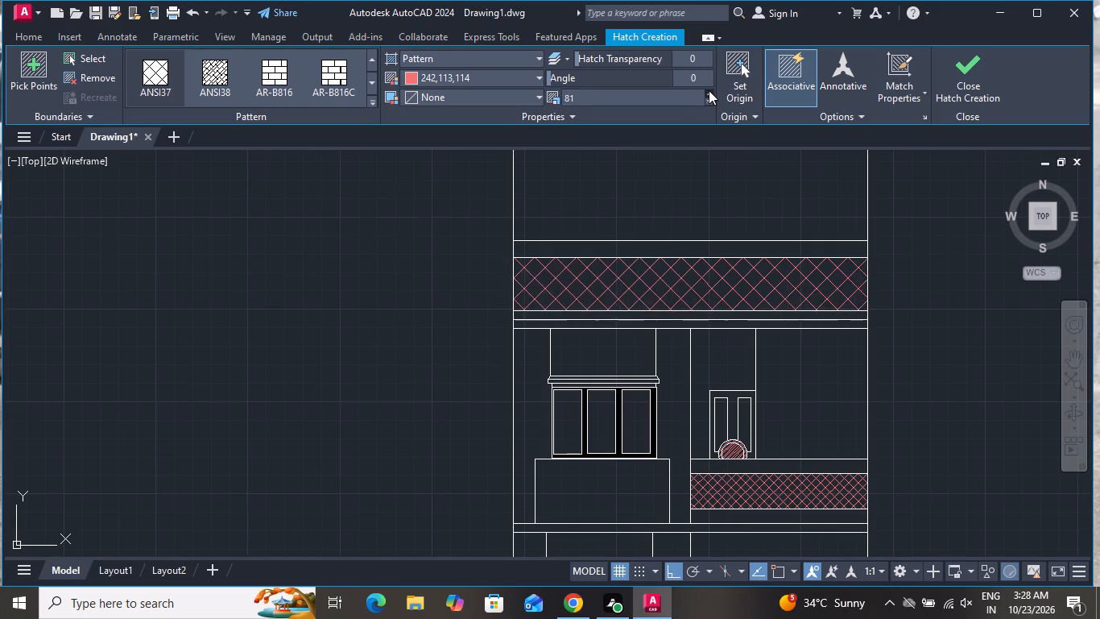
pyautogui.rightClick(308, 310)
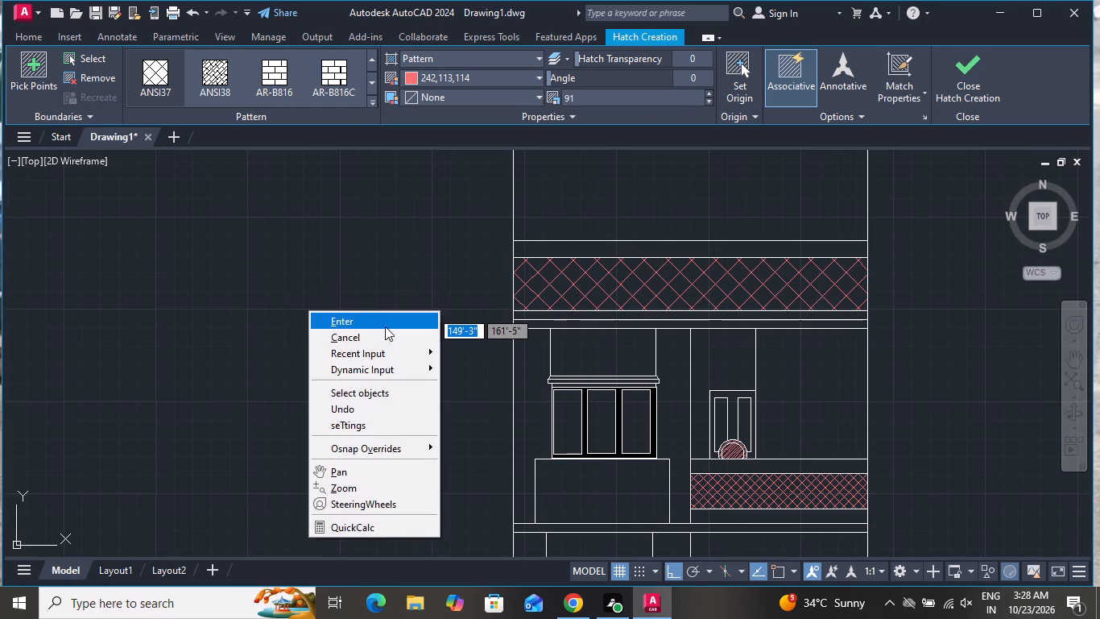
pyautogui.click(385, 336)
# Trim away both outer wall lines where they extend above the parapet's top cap.
pyautogui.scroll(-2, 392, 335)
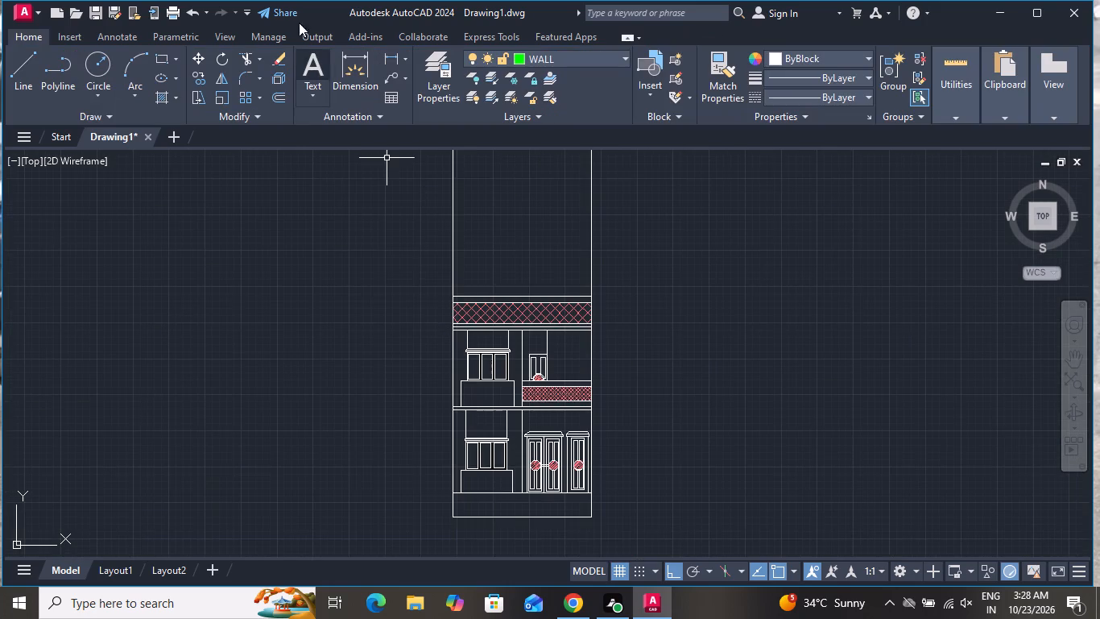
pyautogui.click(246, 64)
pyautogui.click(497, 239)
pyautogui.click(410, 239)
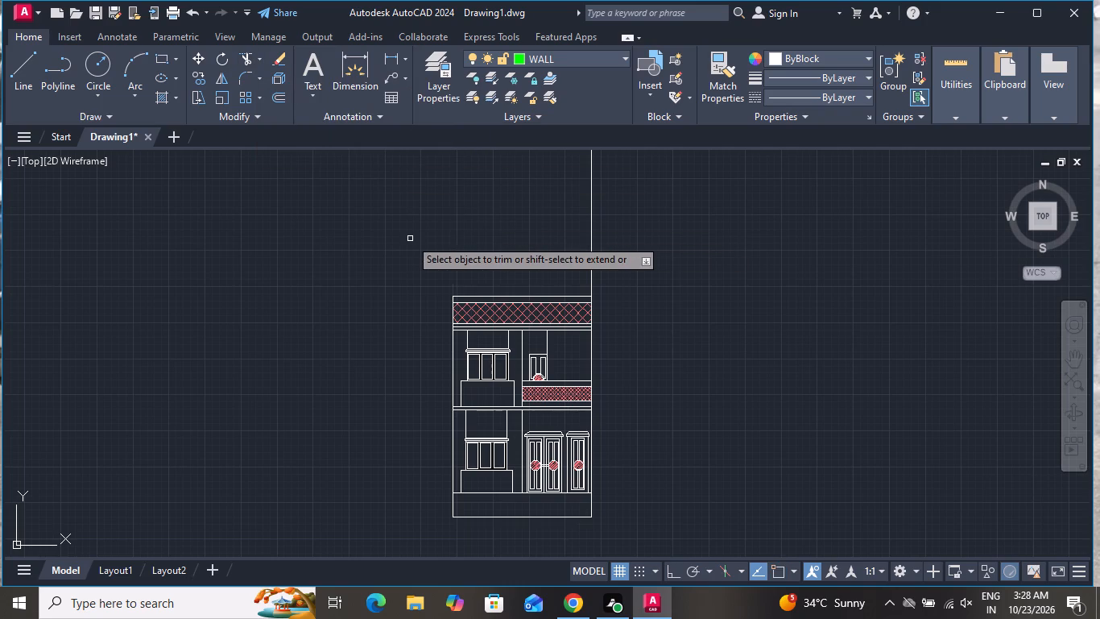
pyautogui.click(554, 235)
pyautogui.click(668, 229)
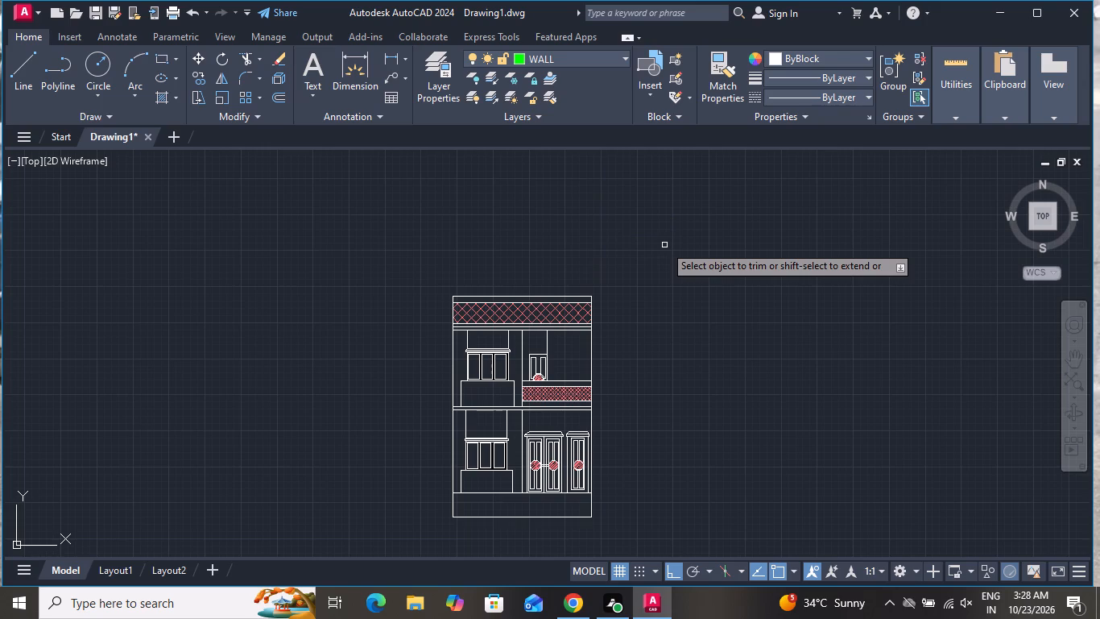
pyautogui.rightClick(631, 271)
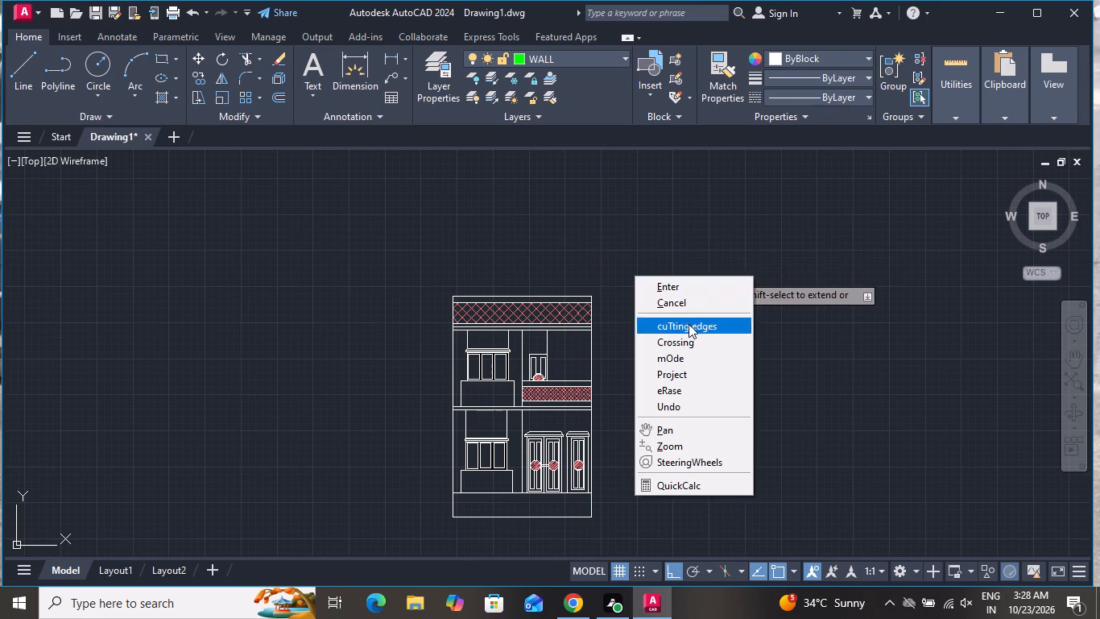
pyautogui.click(693, 306)
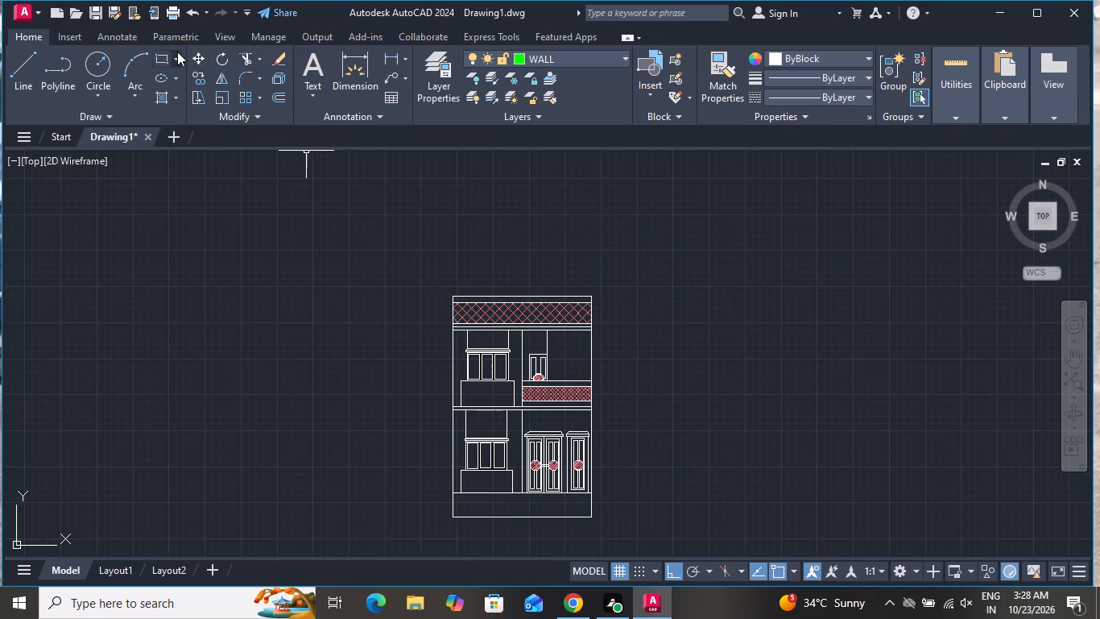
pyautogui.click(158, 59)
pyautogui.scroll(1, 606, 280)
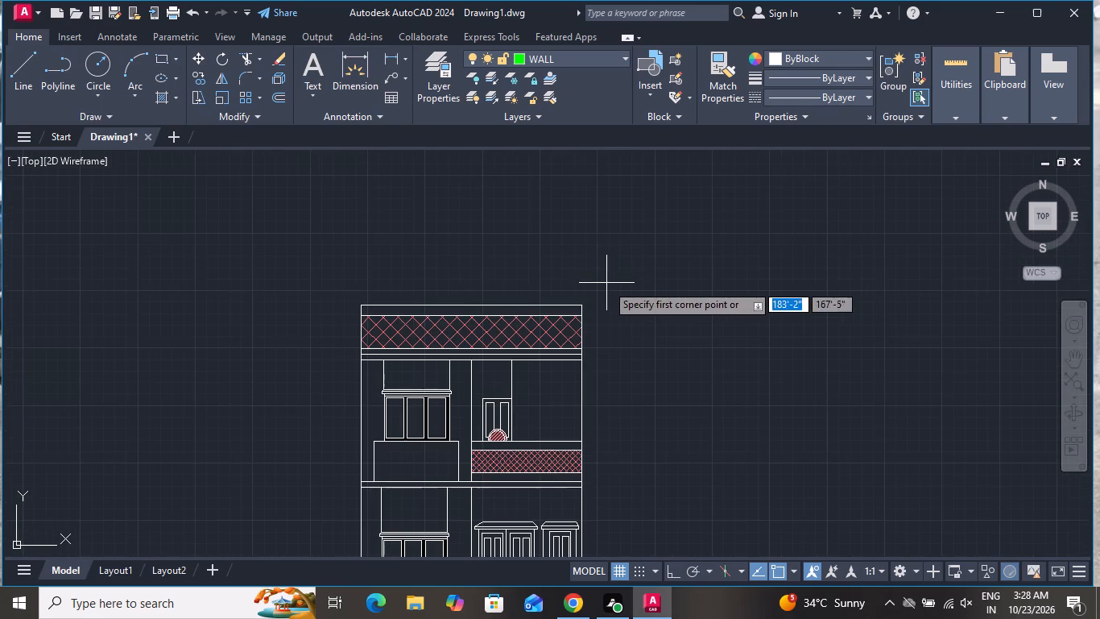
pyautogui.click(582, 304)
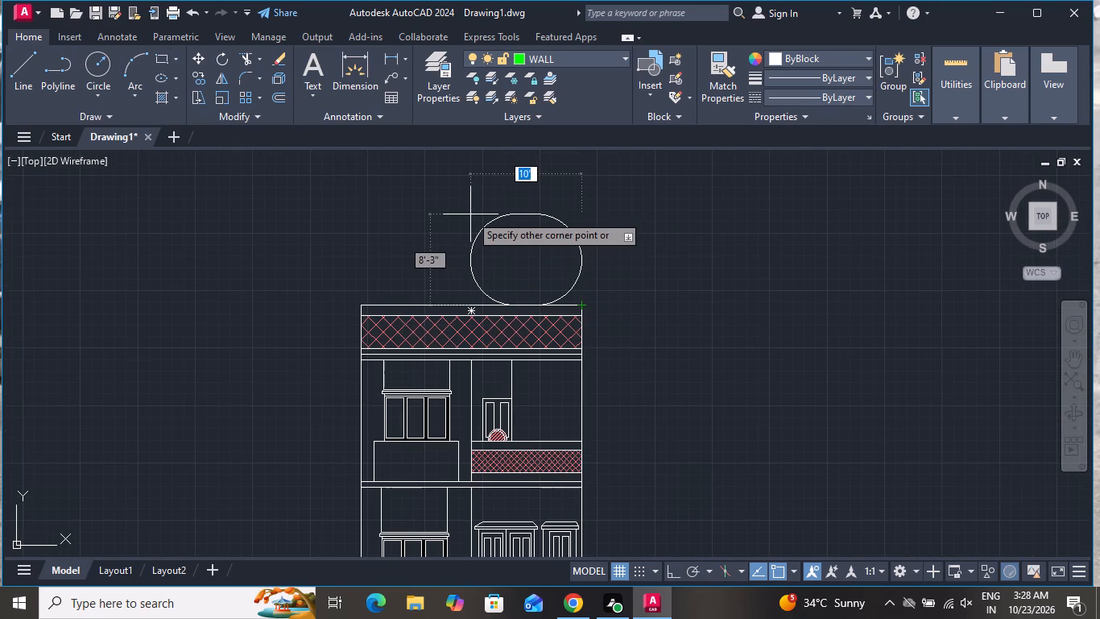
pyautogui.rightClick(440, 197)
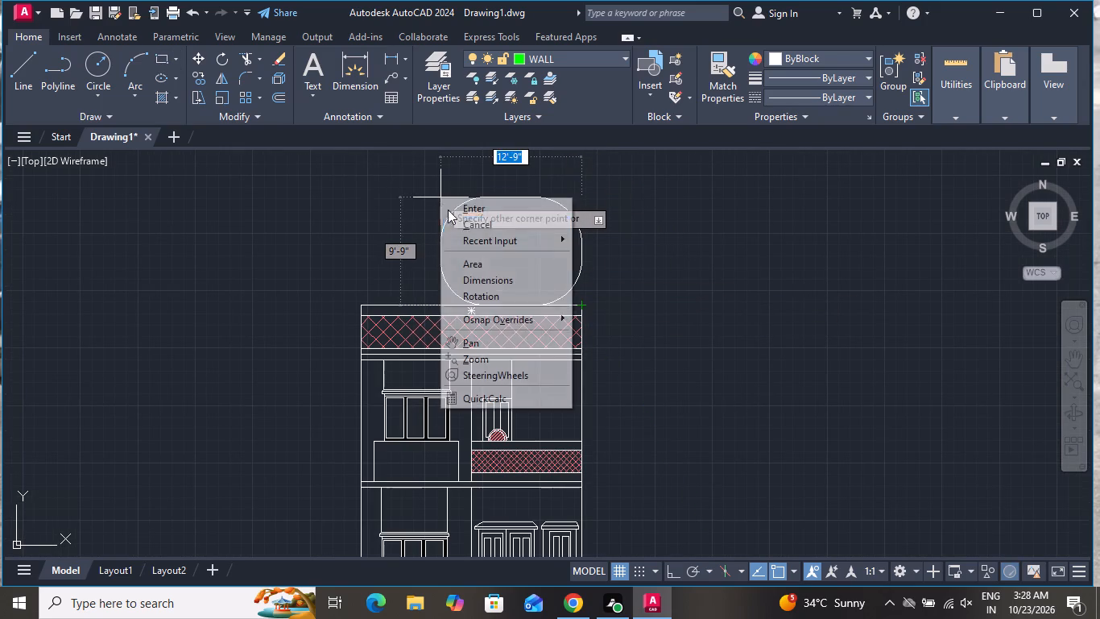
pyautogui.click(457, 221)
# Draw a three-sided line outline about 10' wide and 9'-9" high on top of the right half of the parapet cap.
pyautogui.click(20, 65)
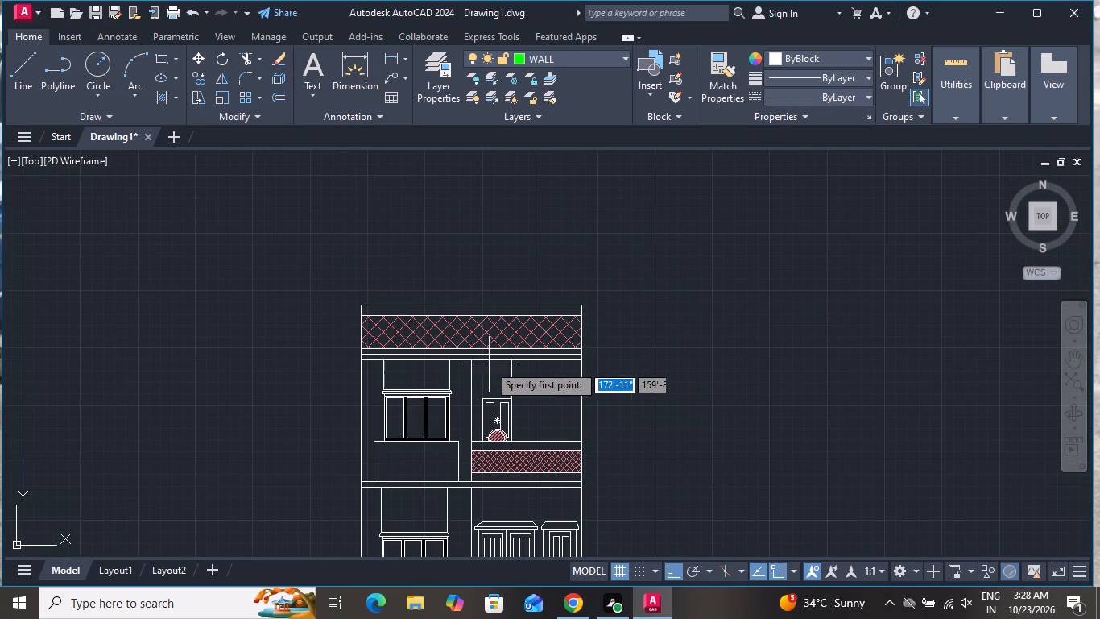
pyautogui.click(469, 305)
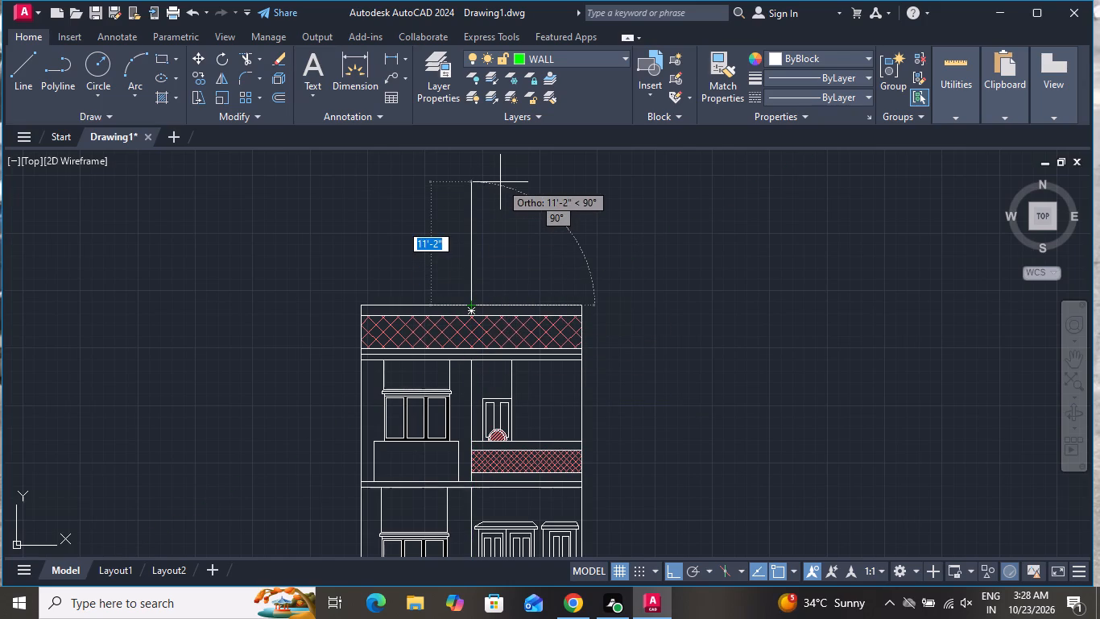
pyautogui.click(490, 197)
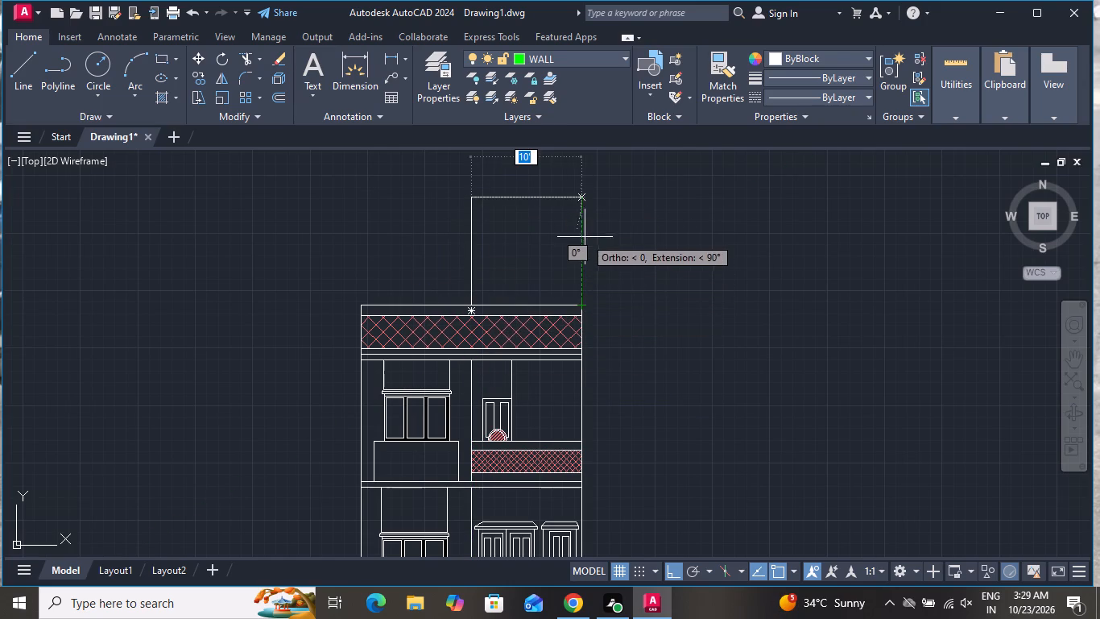
pyautogui.click(582, 197)
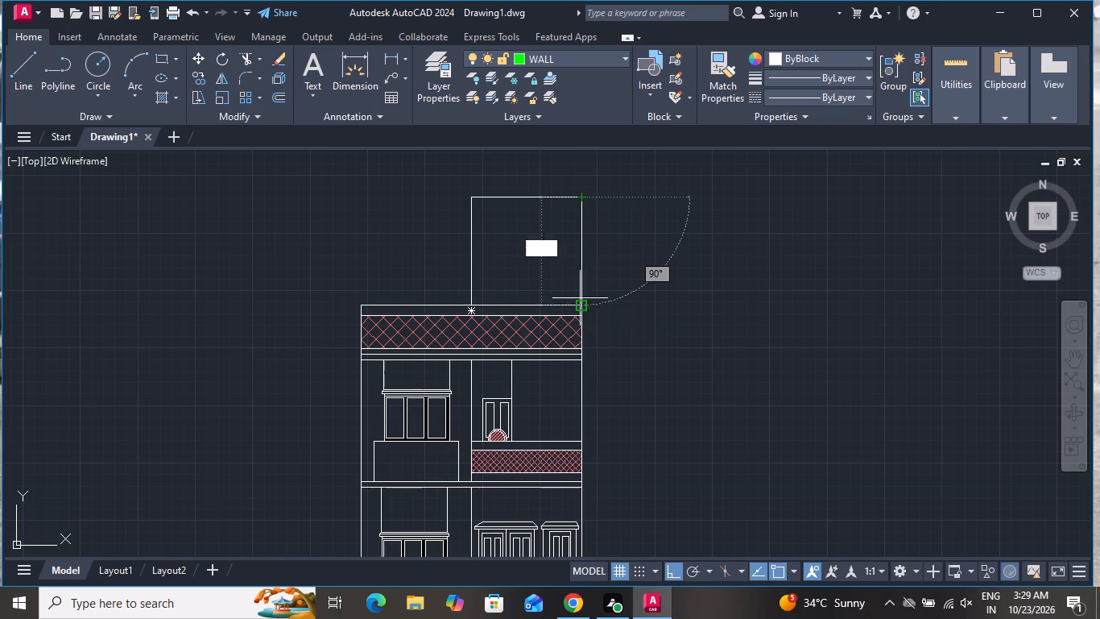
pyautogui.click(584, 305)
pyautogui.rightClick(584, 305)
pyautogui.click(602, 329)
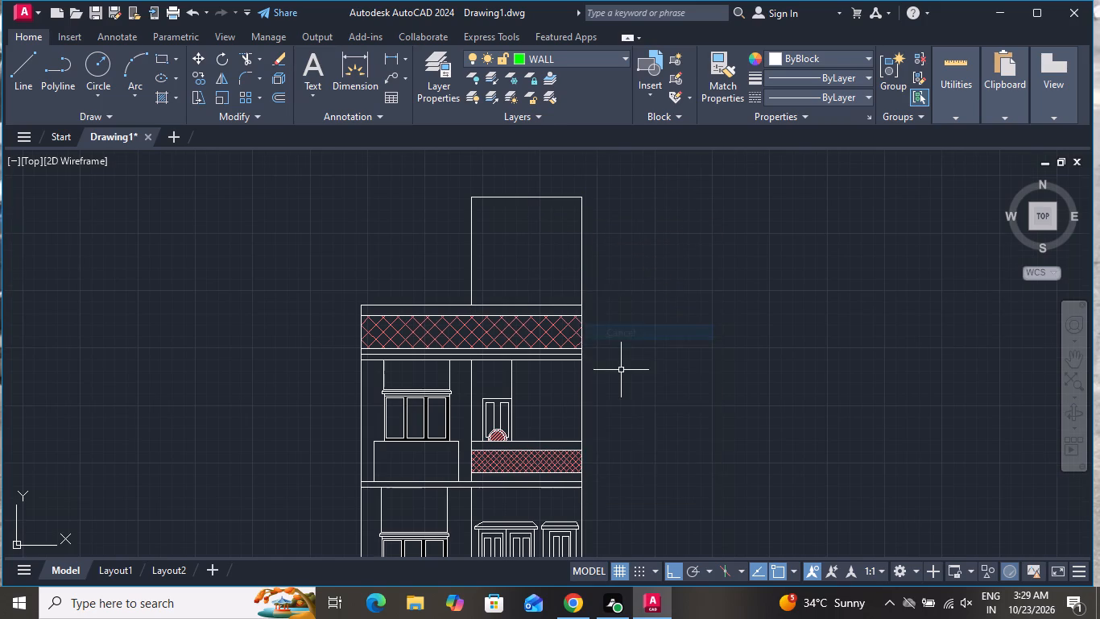
# Draw a horizontal line across the full width of the rooftop box, about a third of the way down from its top.
pyautogui.scroll(-1, 622, 374)
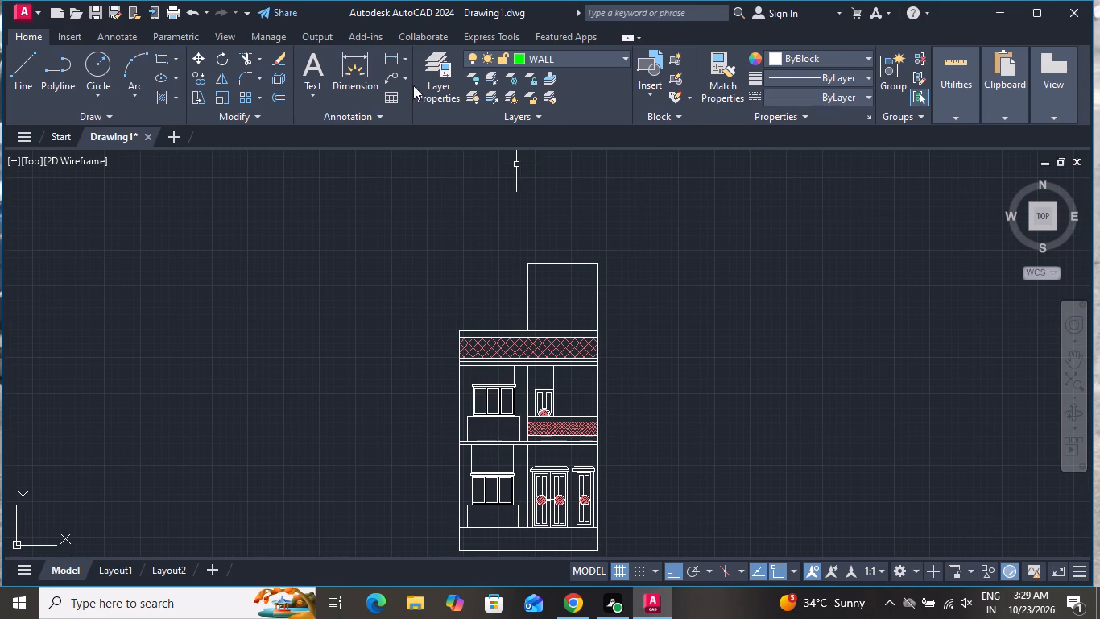
pyautogui.click(27, 54)
pyautogui.scroll(1, 535, 229)
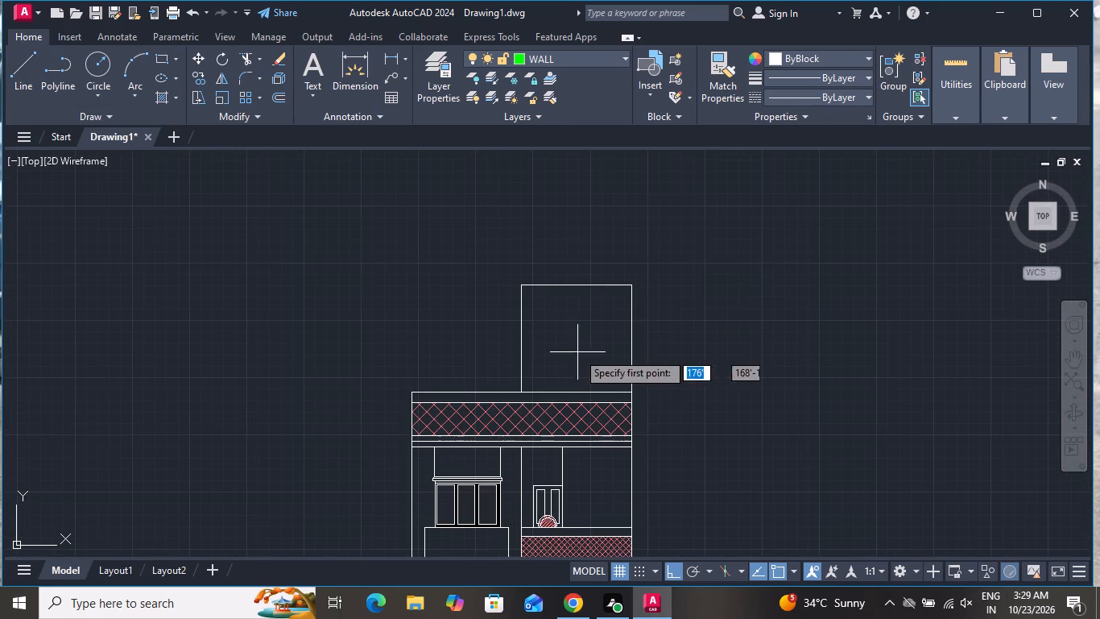
pyautogui.scroll(2, 527, 326)
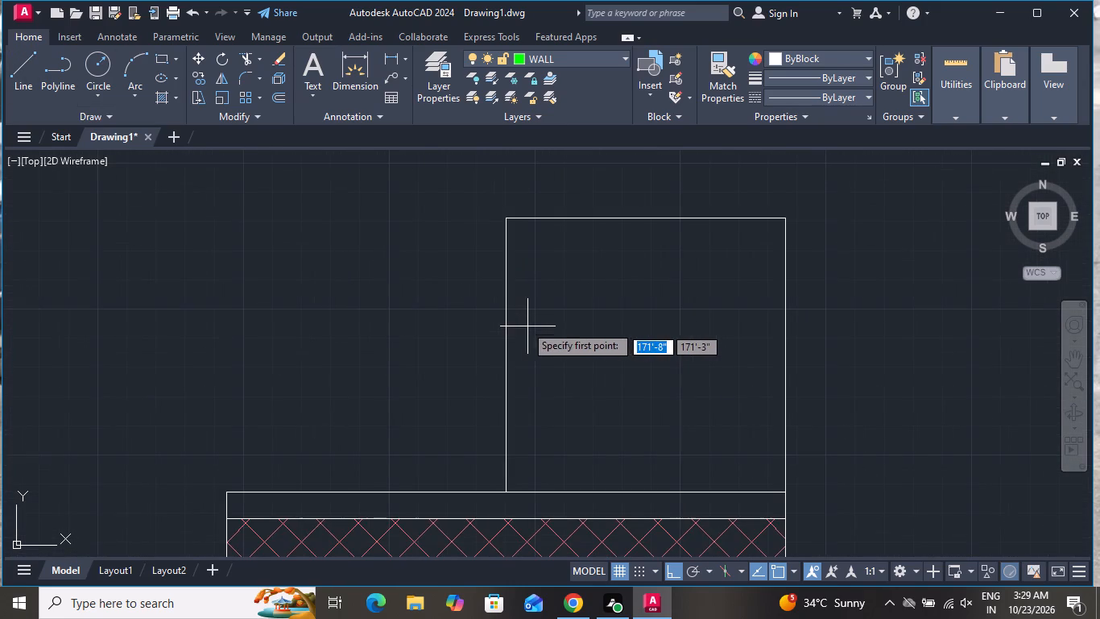
pyautogui.click(505, 310)
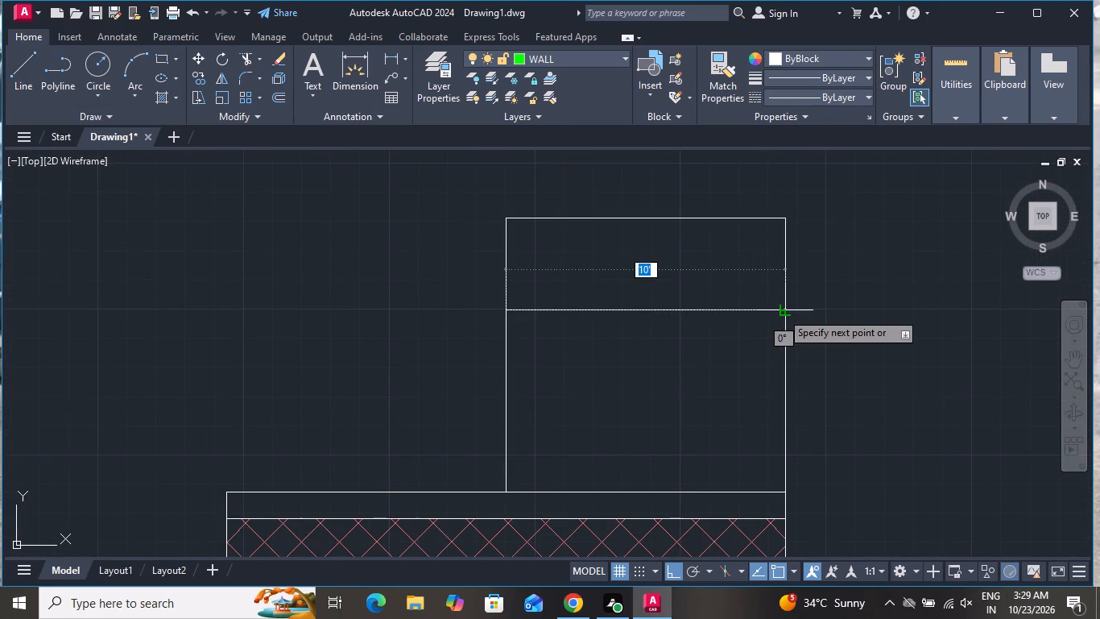
pyautogui.click(781, 312)
pyautogui.rightClick(781, 312)
pyautogui.click(817, 342)
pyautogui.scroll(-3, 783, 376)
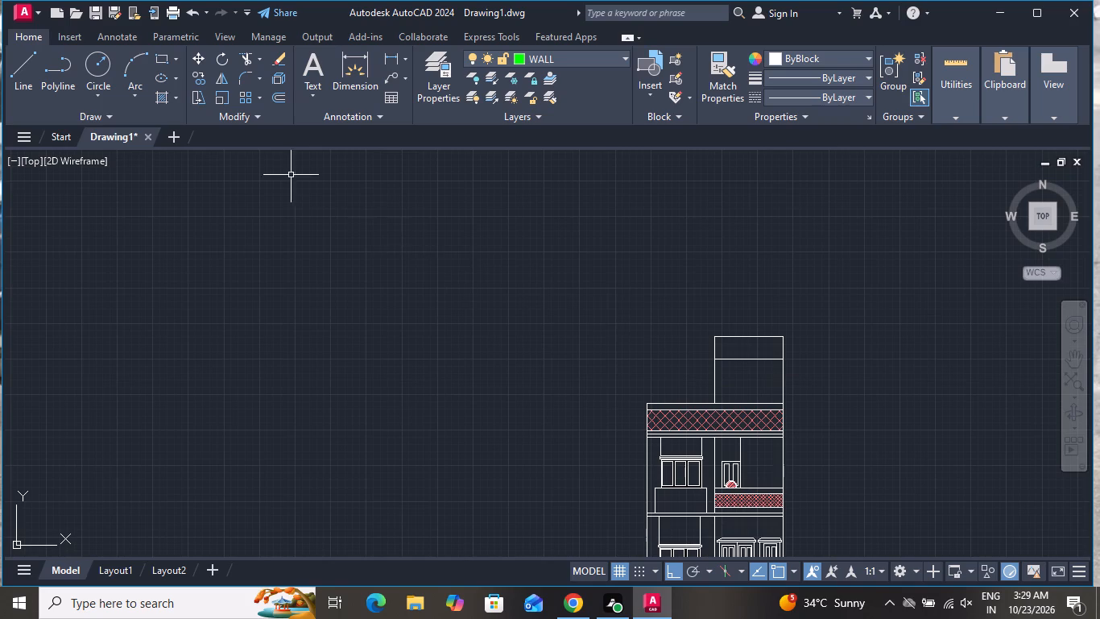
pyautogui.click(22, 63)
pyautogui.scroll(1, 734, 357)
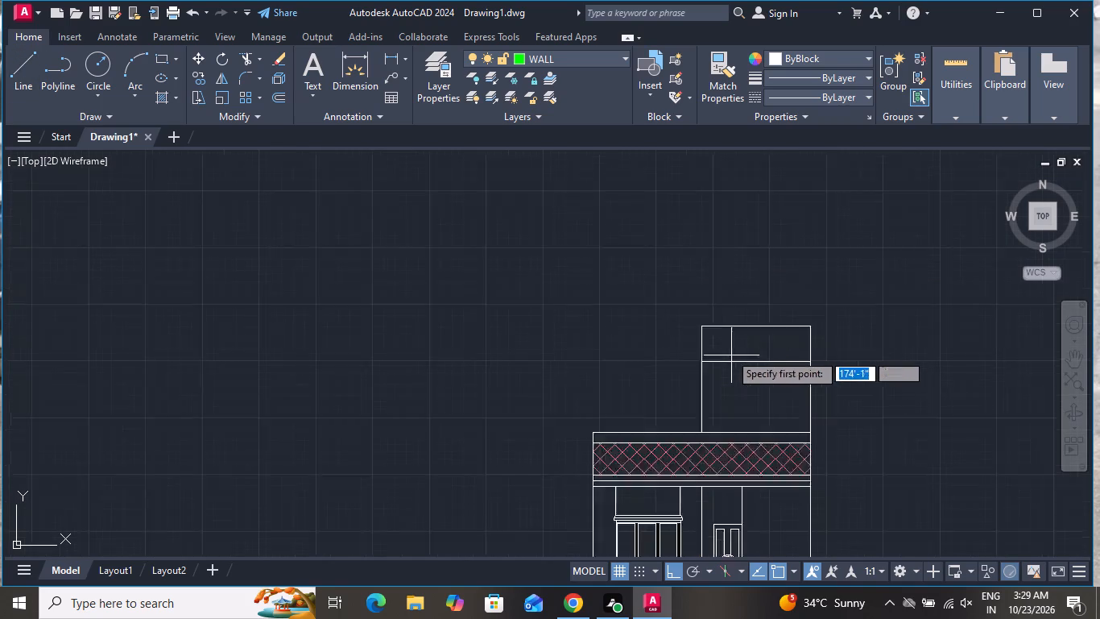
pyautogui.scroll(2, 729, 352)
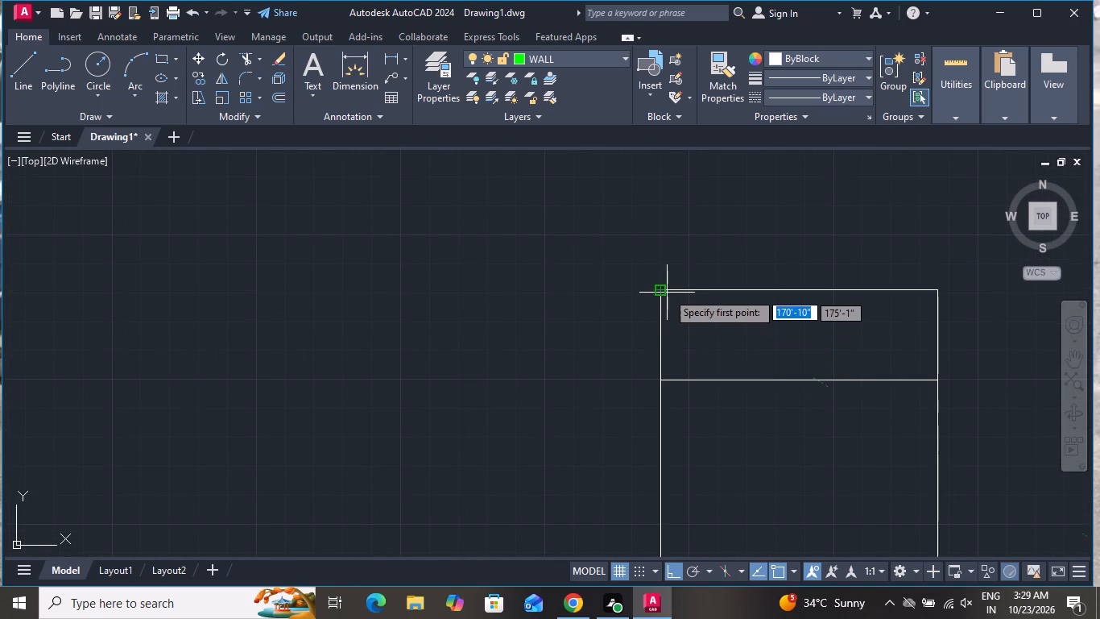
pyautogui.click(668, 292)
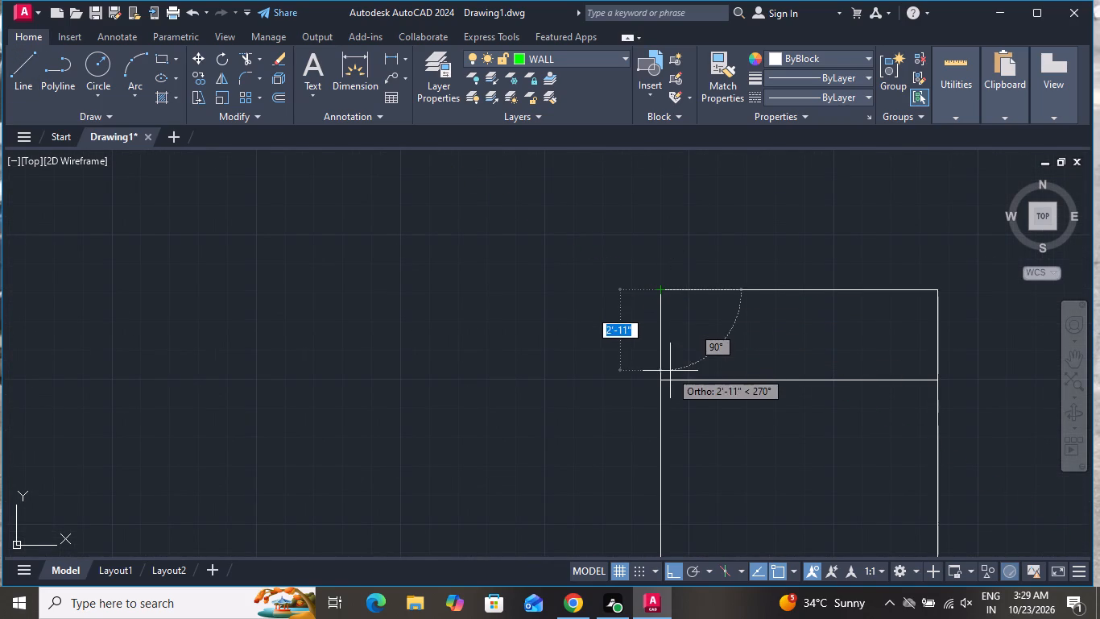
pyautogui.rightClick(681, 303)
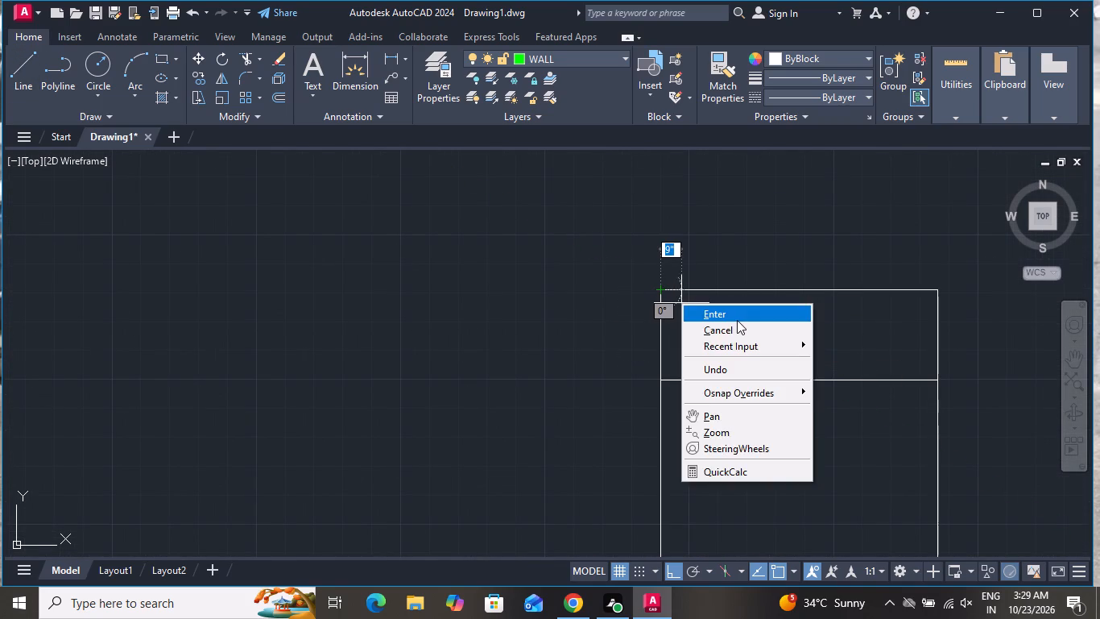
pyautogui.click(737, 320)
# Draw a vertical line about 3" inside the rooftop box's left edge, from its top line down to the horizontal dividing line.
pyautogui.click(27, 57)
pyautogui.scroll(2, 676, 301)
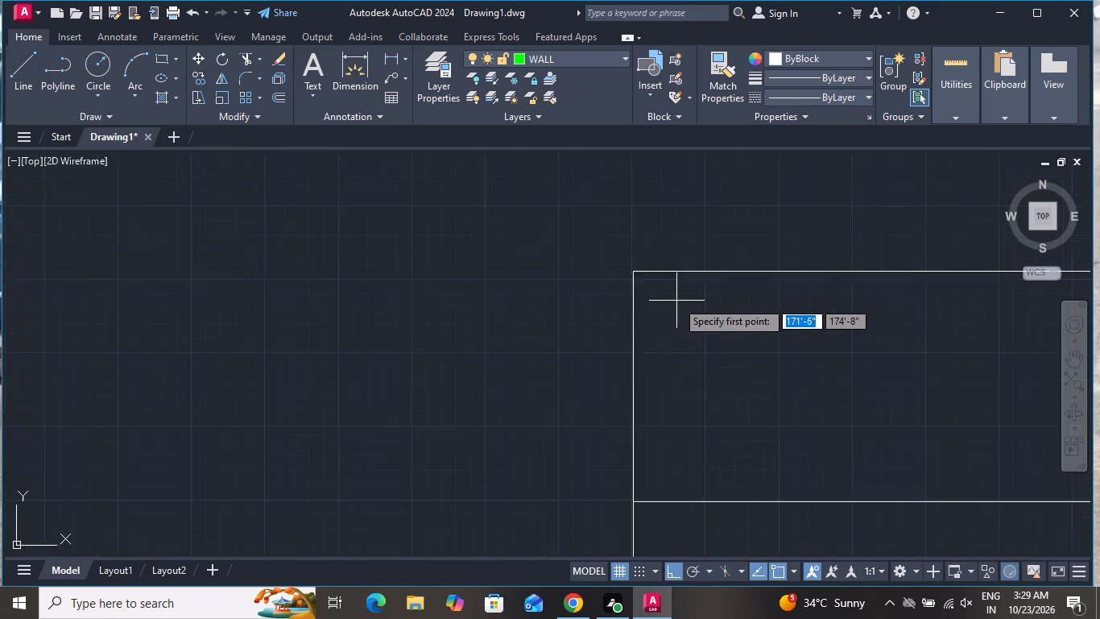
pyautogui.scroll(1, 676, 301)
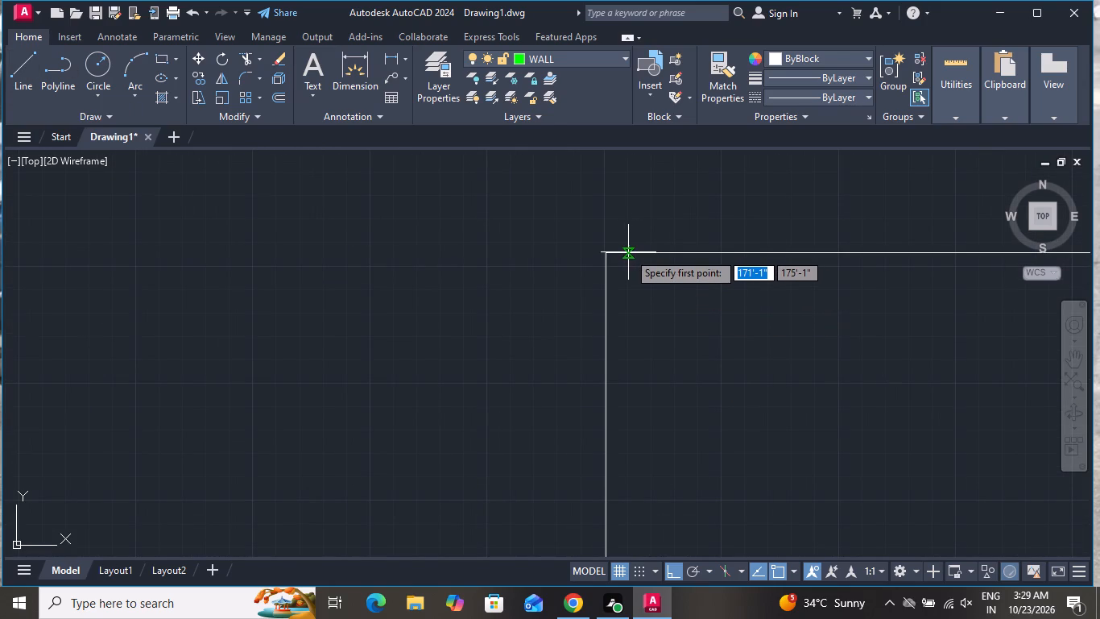
pyautogui.click(628, 252)
pyautogui.scroll(-3, 669, 319)
pyautogui.scroll(4, 667, 389)
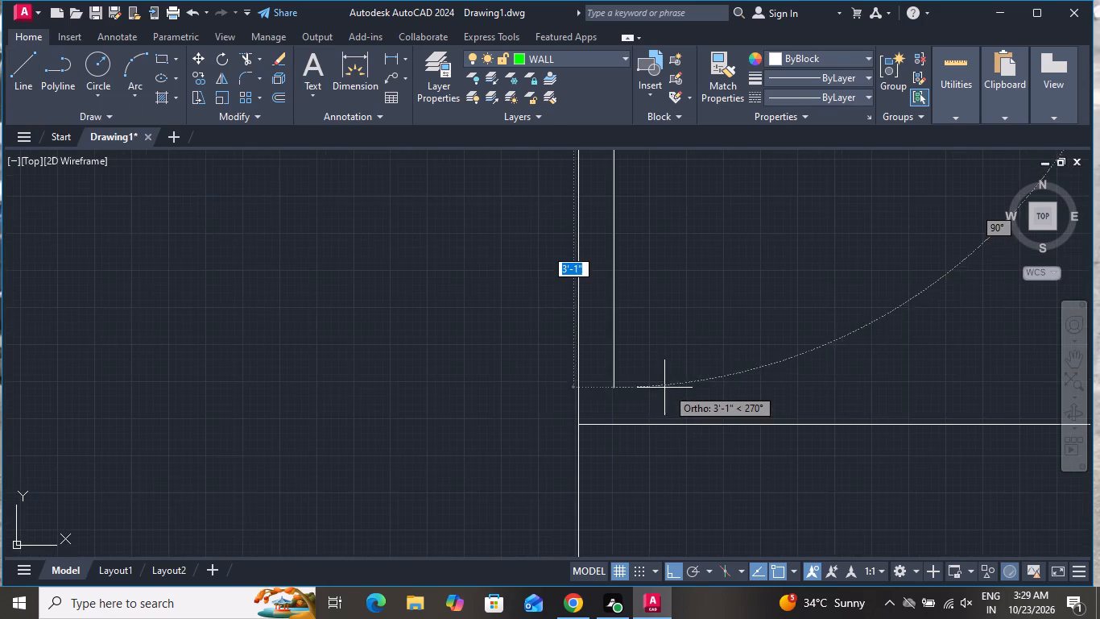
pyautogui.click(614, 426)
pyautogui.rightClick(614, 426)
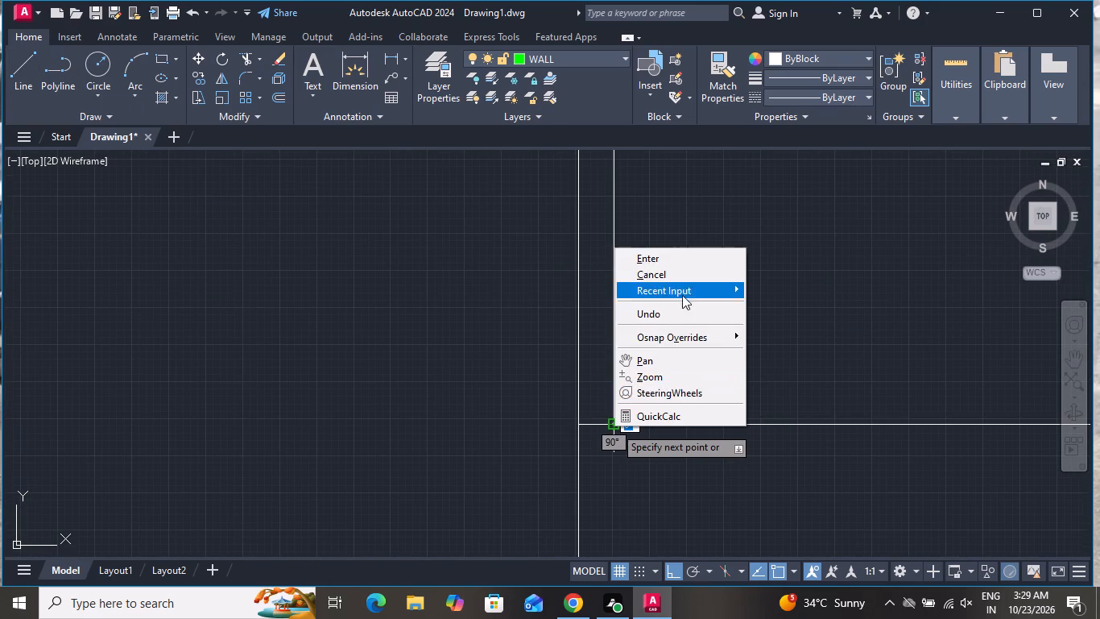
pyautogui.click(685, 266)
# Offset the vertical line near the rooftop box's left edge by 2" to the right, chaining each new line into five copies.
pyautogui.scroll(-4, 703, 447)
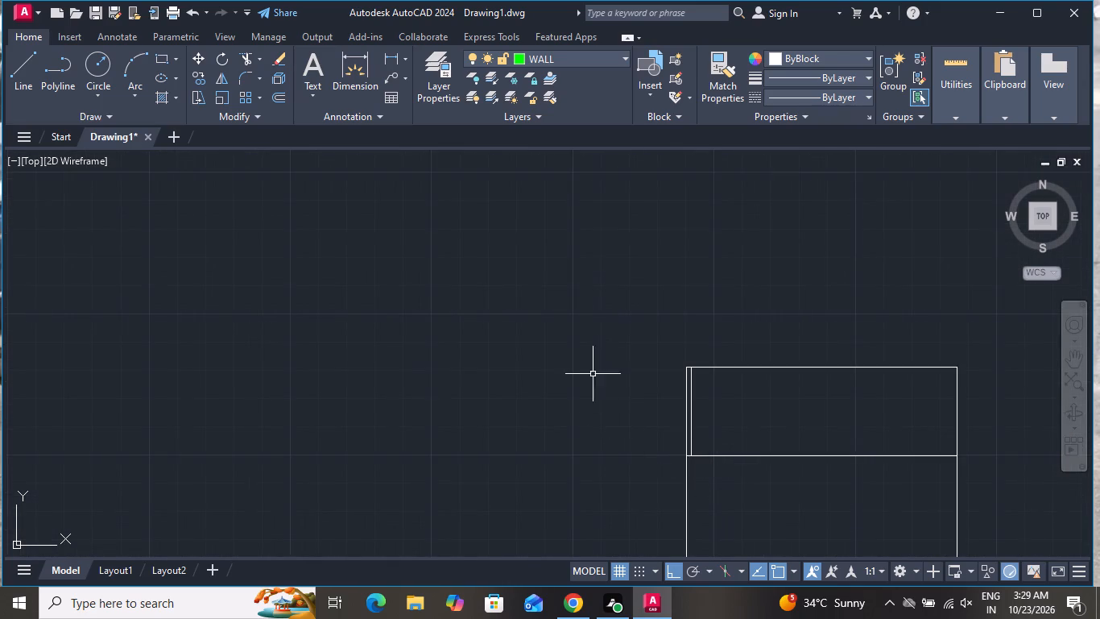
pyautogui.scroll(-1, 585, 354)
pyautogui.write('O 2')
pyautogui.hotkey('shift', '"')
pyautogui.press('Return')
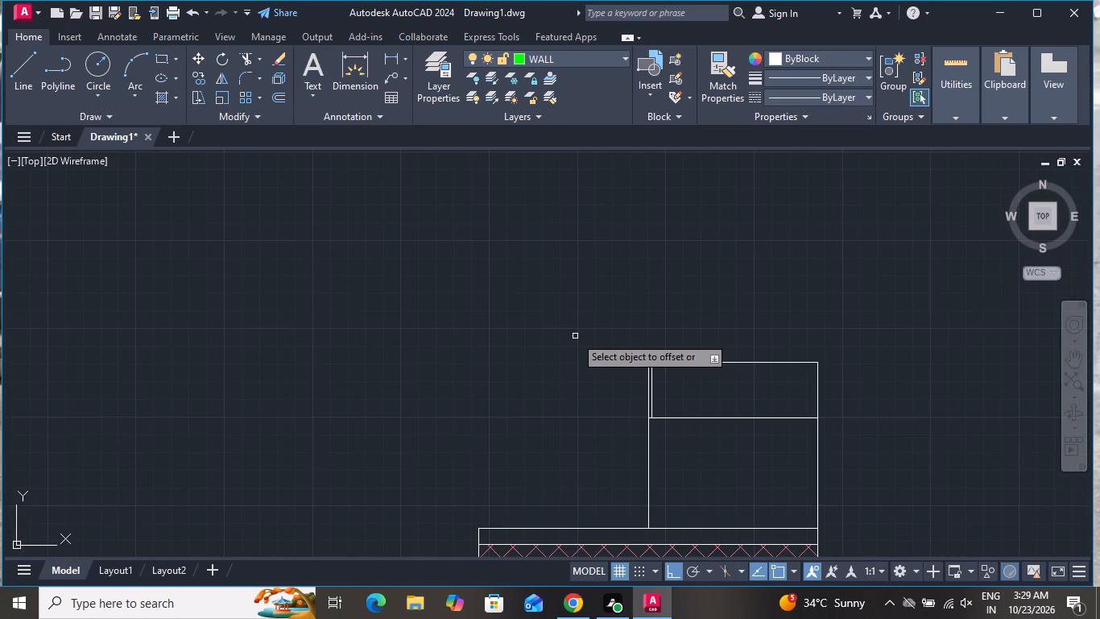
pyautogui.scroll(-2, 577, 336)
pyautogui.scroll(3, 610, 338)
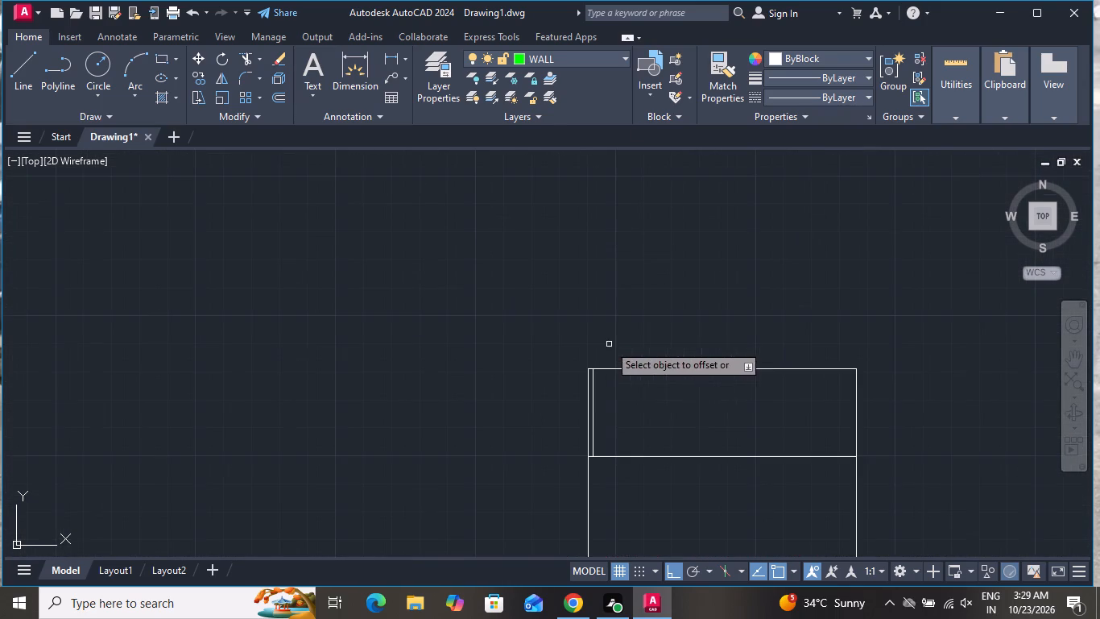
pyautogui.scroll(3, 593, 412)
pyautogui.click(593, 412)
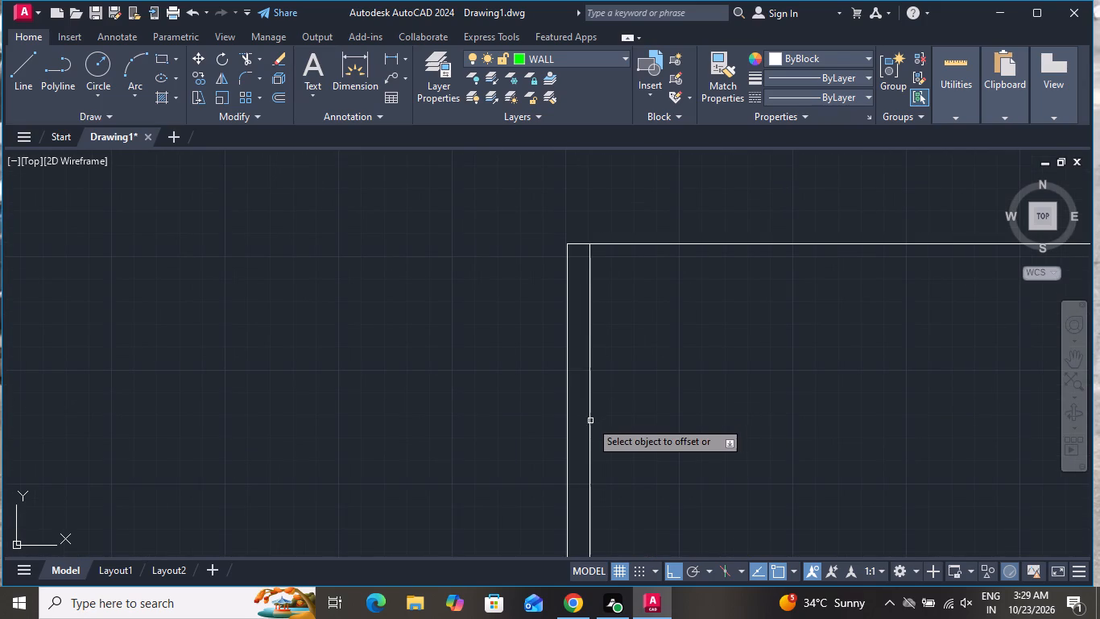
pyautogui.click(590, 420)
pyautogui.click(667, 418)
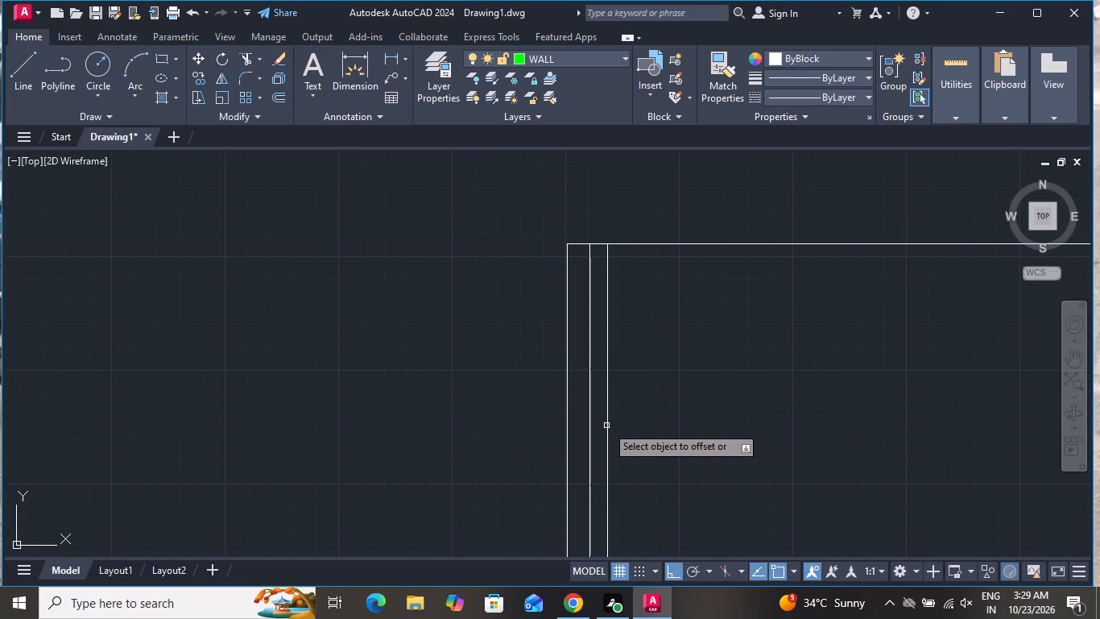
pyautogui.click(606, 424)
pyautogui.click(642, 406)
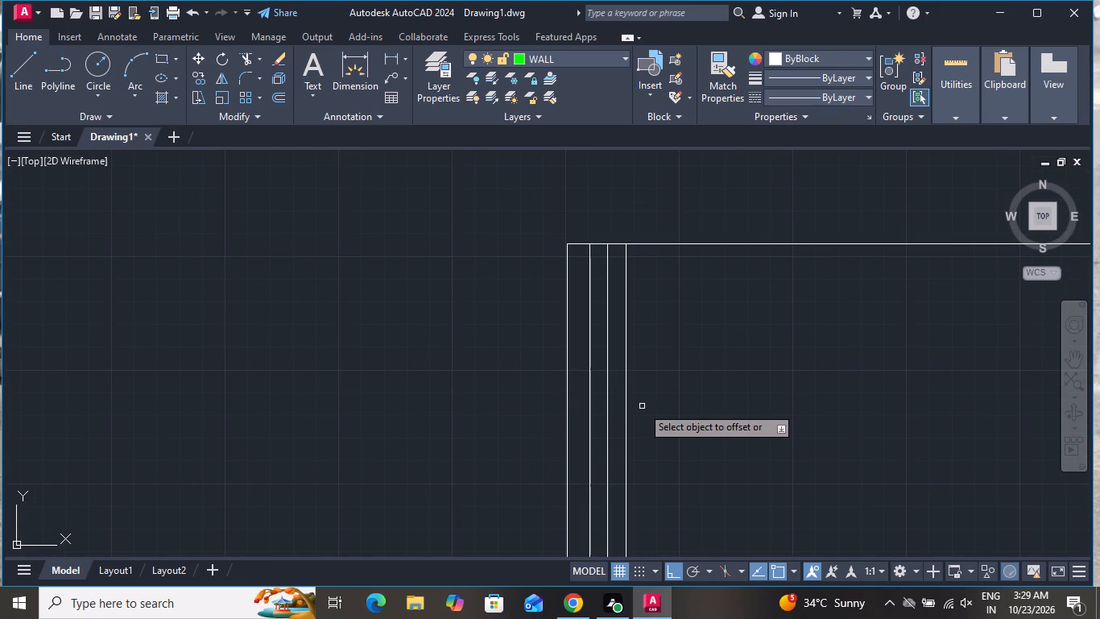
pyautogui.click(628, 355)
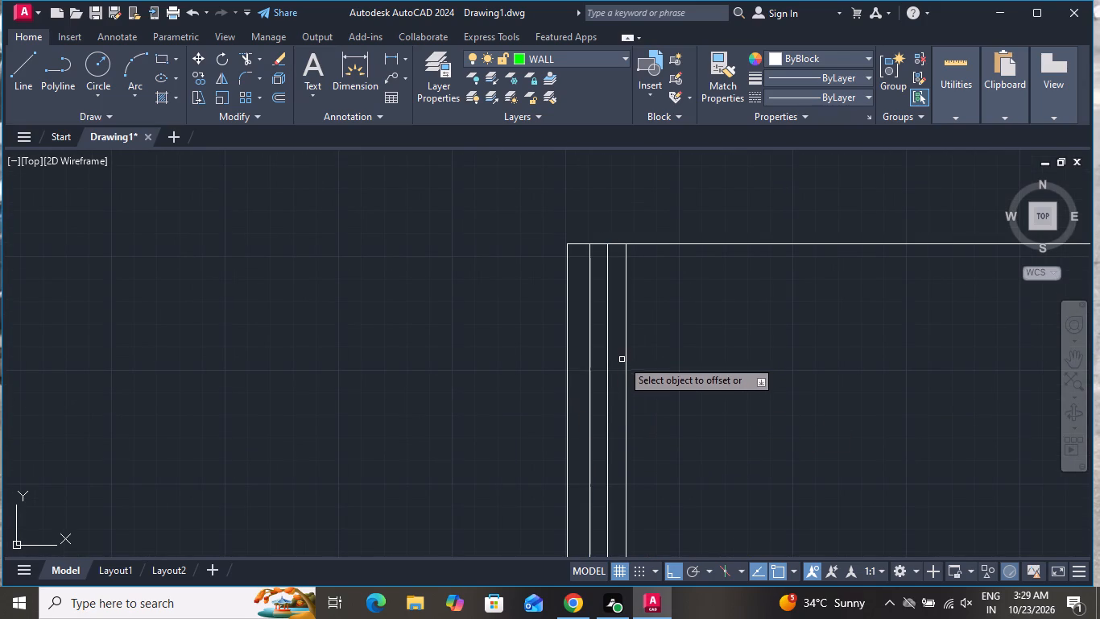
pyautogui.click(626, 356)
pyautogui.click(667, 352)
pyautogui.click(646, 368)
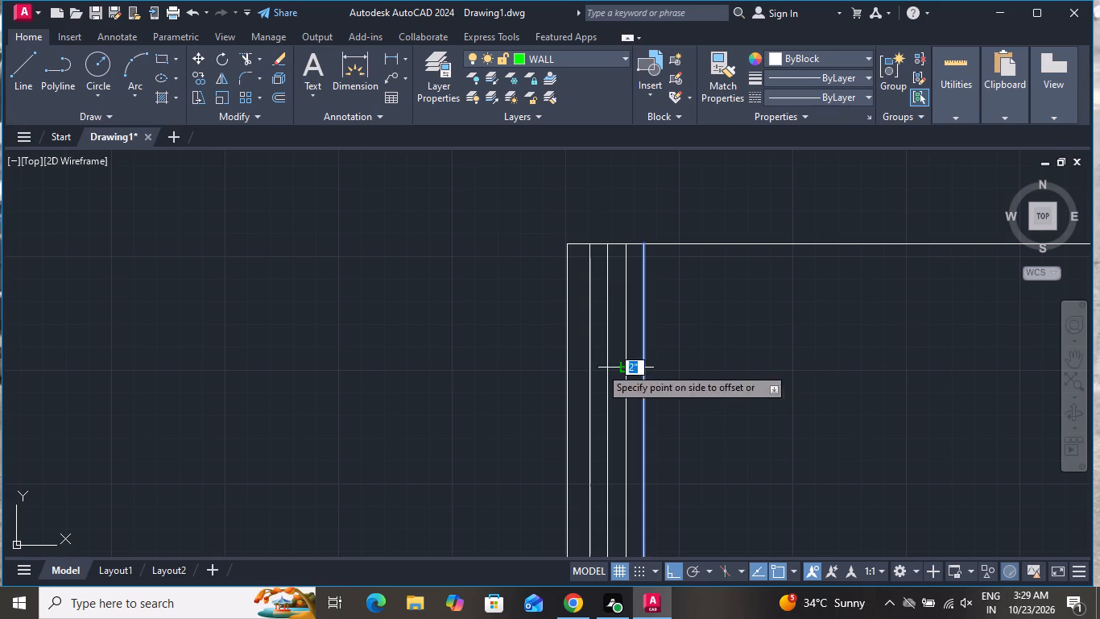
pyautogui.click(714, 370)
pyautogui.click(663, 393)
pyautogui.click(745, 378)
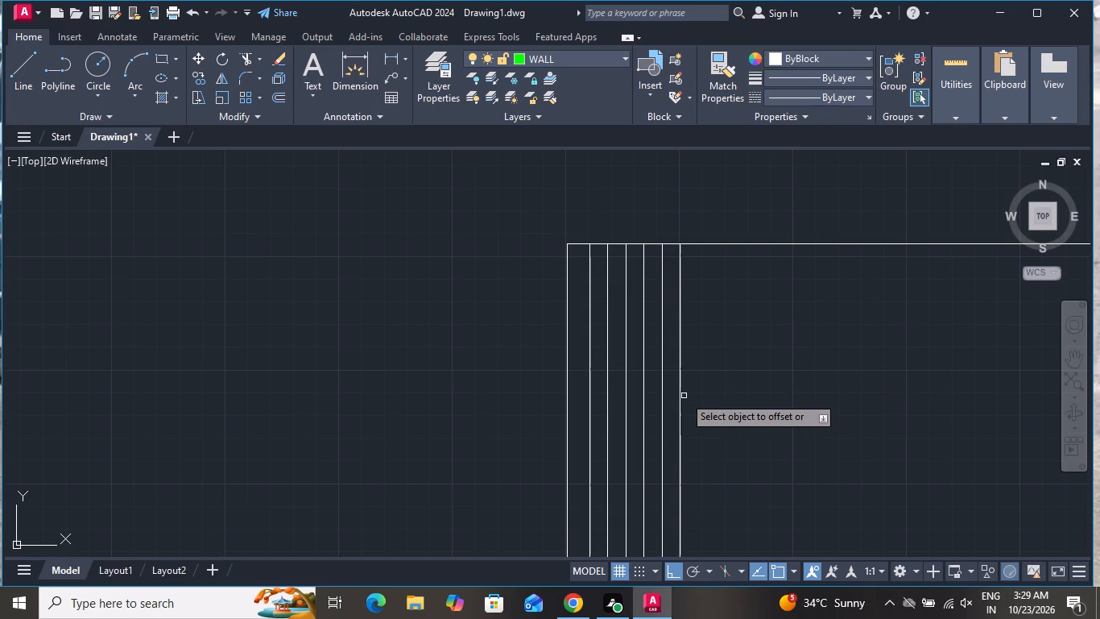
# Continue the 2" offsets rightward from the last vertical line in the box's upper band, adding seven more lines.
pyautogui.click(680, 399)
pyautogui.click(780, 405)
pyautogui.click(698, 419)
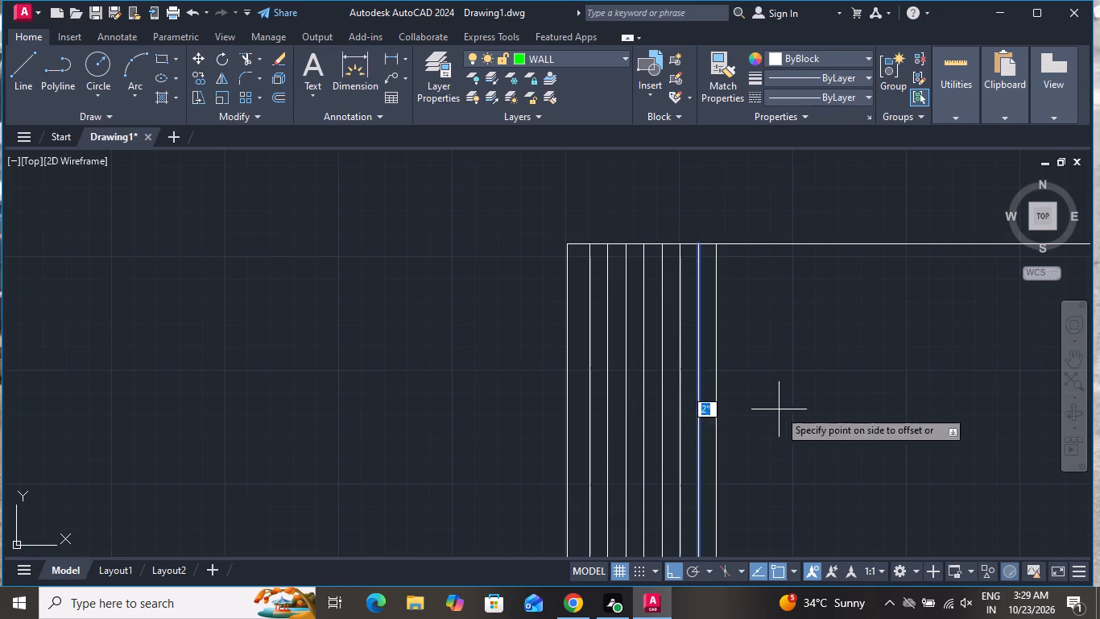
pyautogui.click(786, 409)
pyautogui.click(715, 423)
pyautogui.click(846, 422)
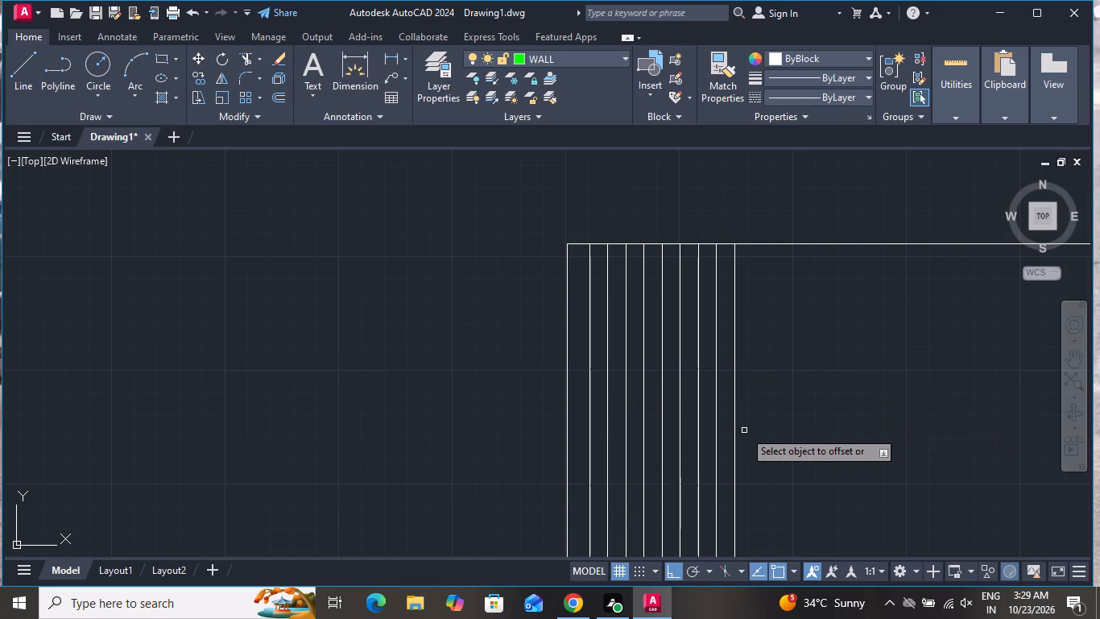
pyautogui.click(735, 434)
pyautogui.click(823, 426)
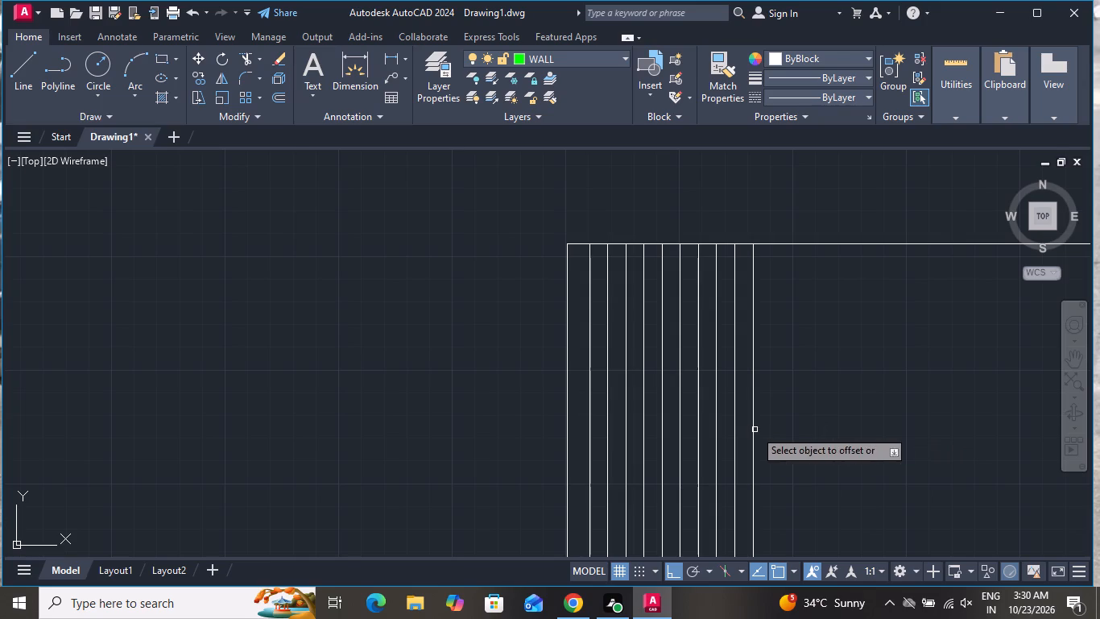
pyautogui.click(755, 430)
pyautogui.click(835, 428)
pyautogui.click(771, 443)
pyautogui.click(903, 443)
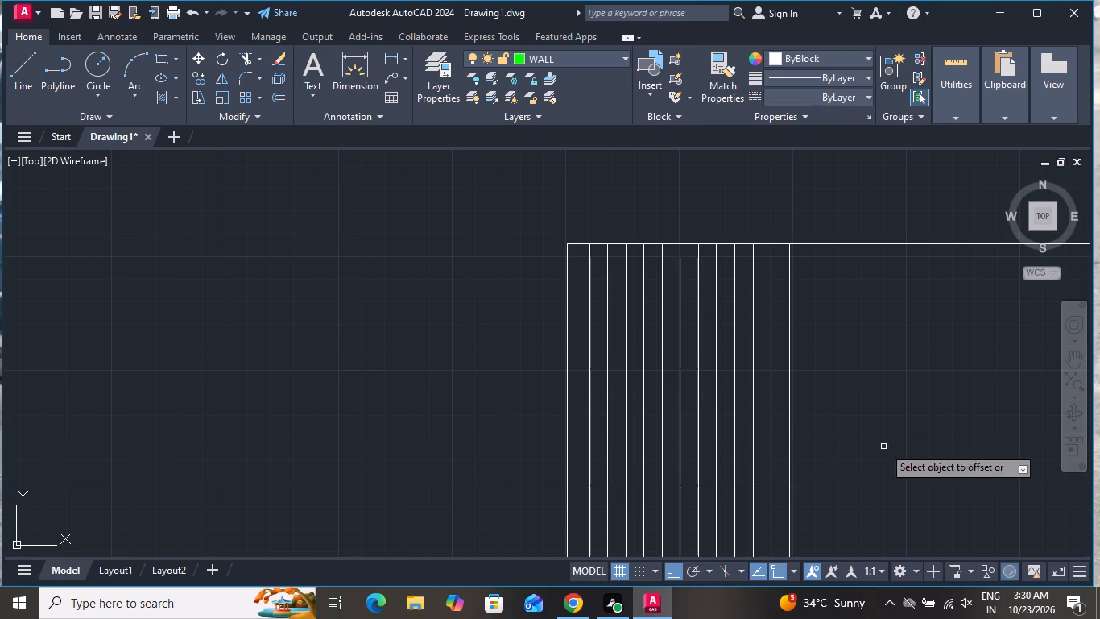
pyautogui.click(788, 442)
pyautogui.click(842, 440)
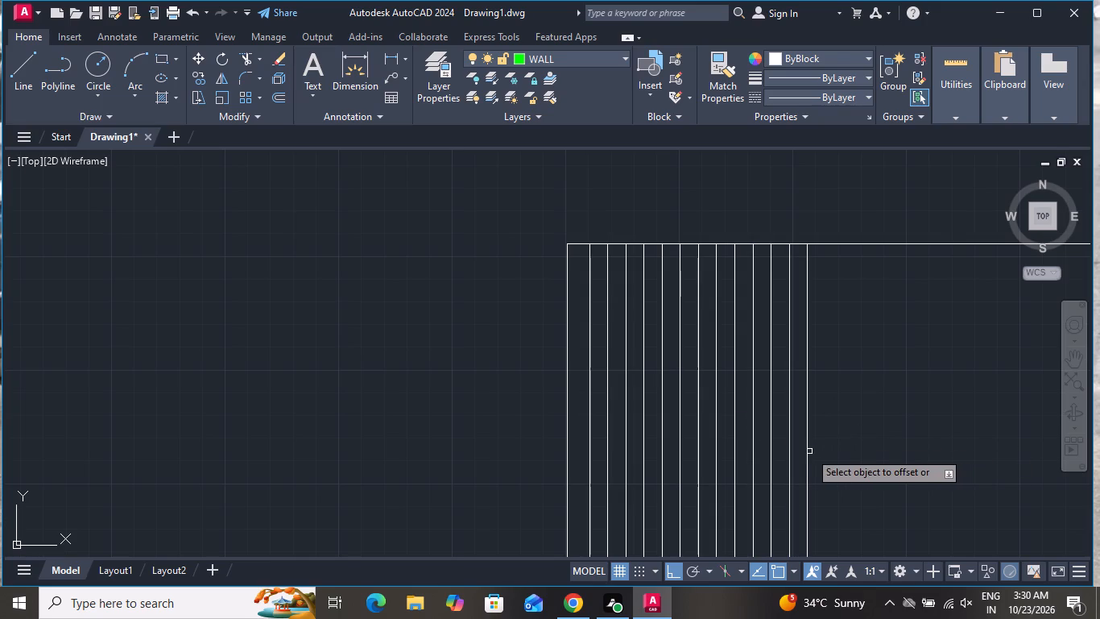
# Add nine more vertical lines at 2" spacing, each offset rightward from the previous one in the box's upper band.
pyautogui.click(809, 451)
pyautogui.click(901, 453)
pyautogui.click(827, 466)
pyautogui.click(899, 463)
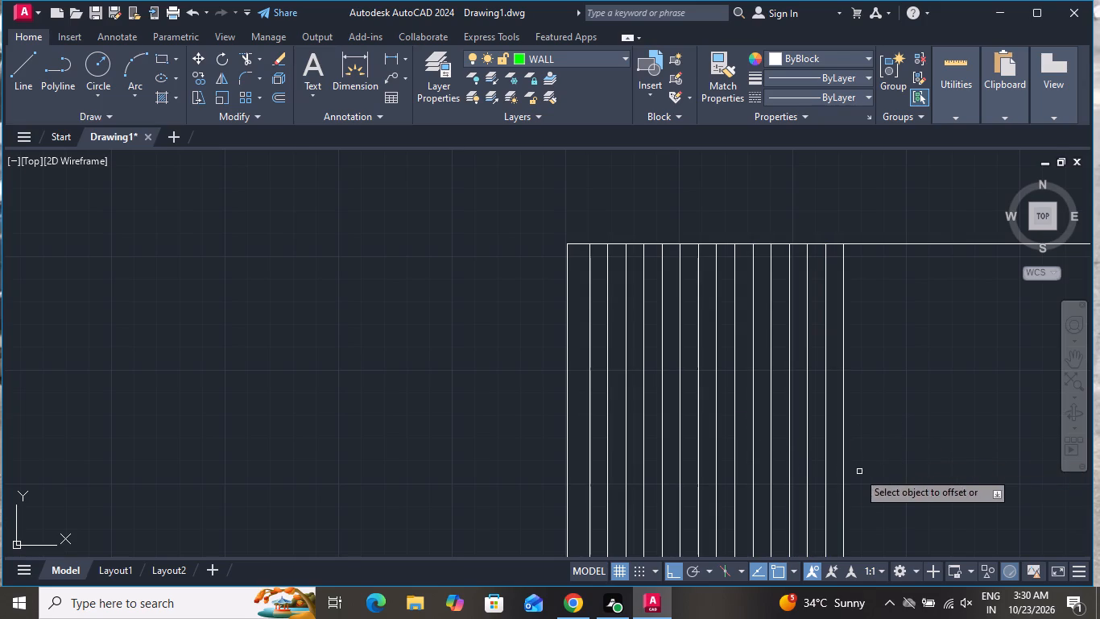
pyautogui.click(843, 467)
pyautogui.click(936, 455)
pyautogui.click(861, 466)
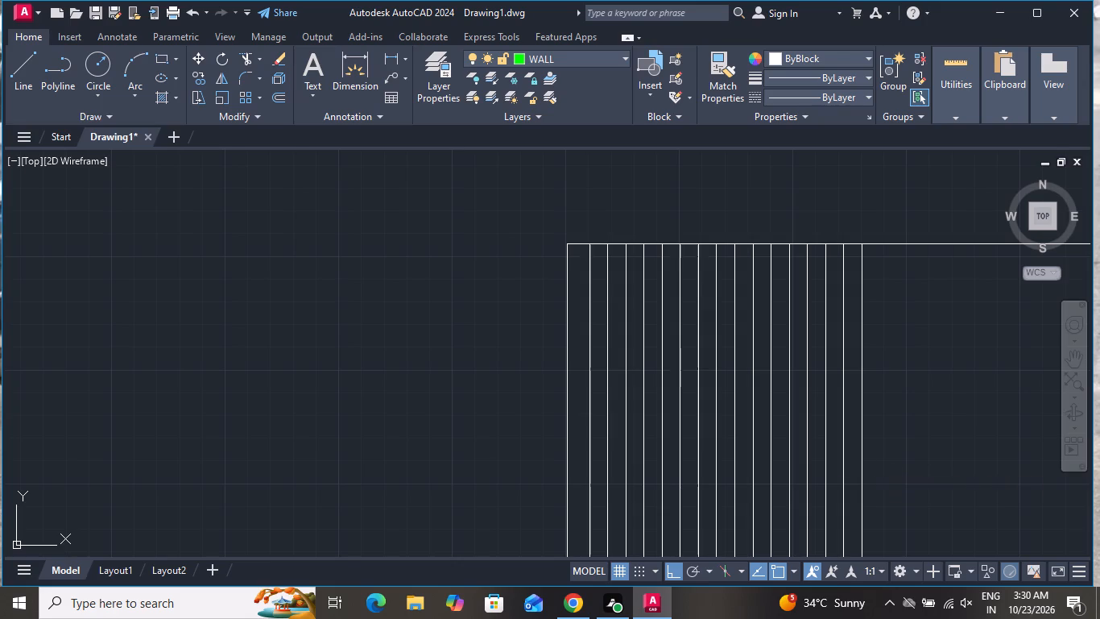
pyautogui.click(952, 456)
pyautogui.click(879, 468)
pyautogui.click(1013, 458)
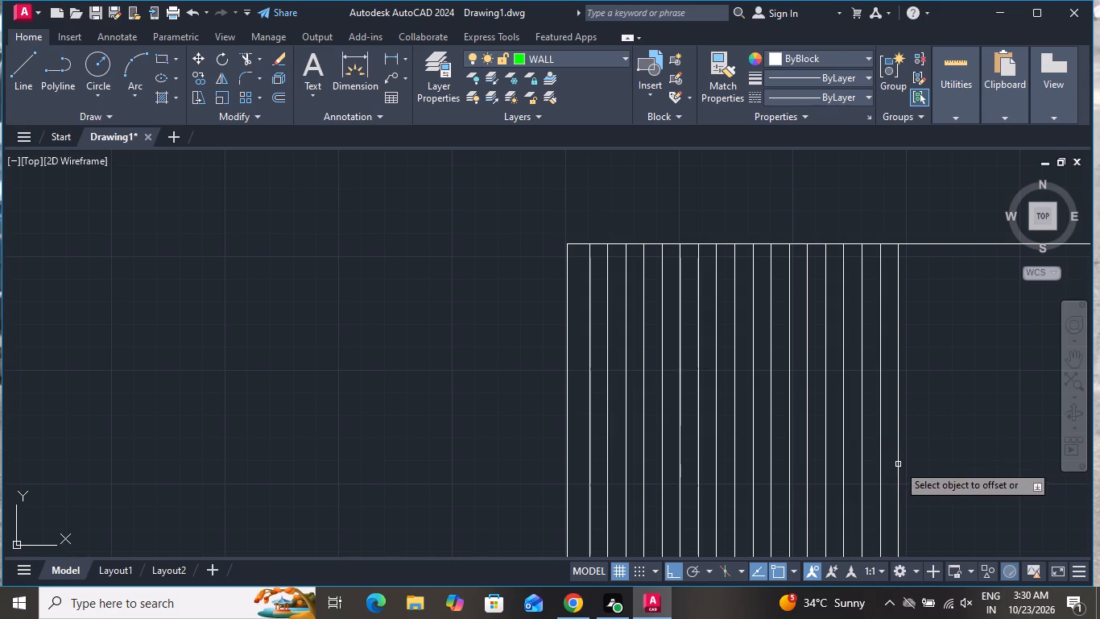
pyautogui.click(898, 463)
pyautogui.click(1003, 442)
pyautogui.click(919, 465)
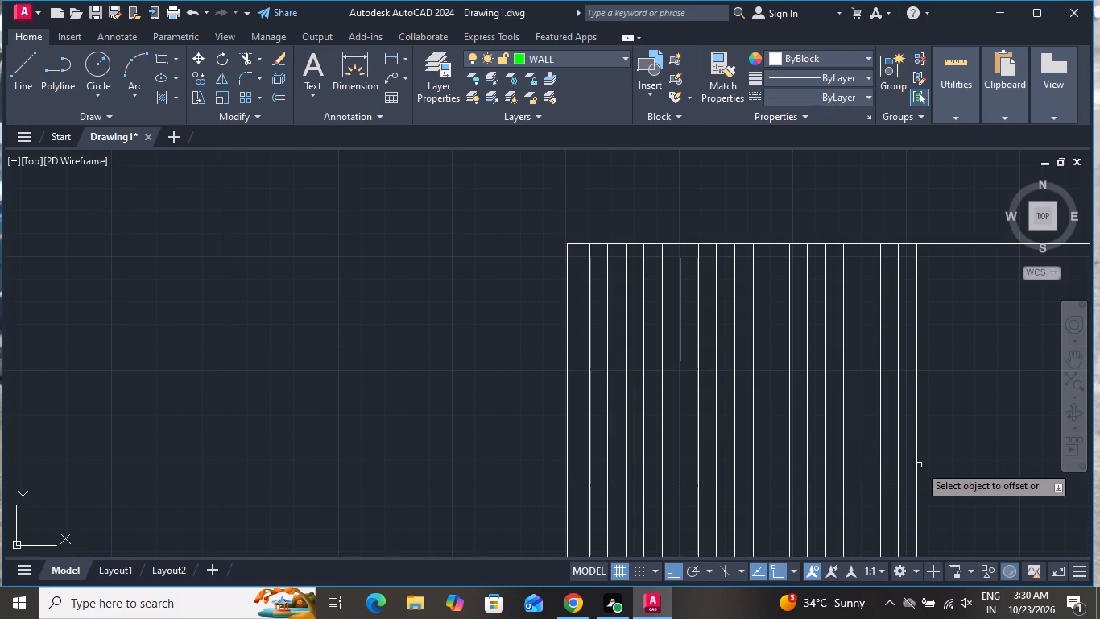
pyautogui.click(977, 455)
pyautogui.click(917, 467)
pyautogui.click(992, 461)
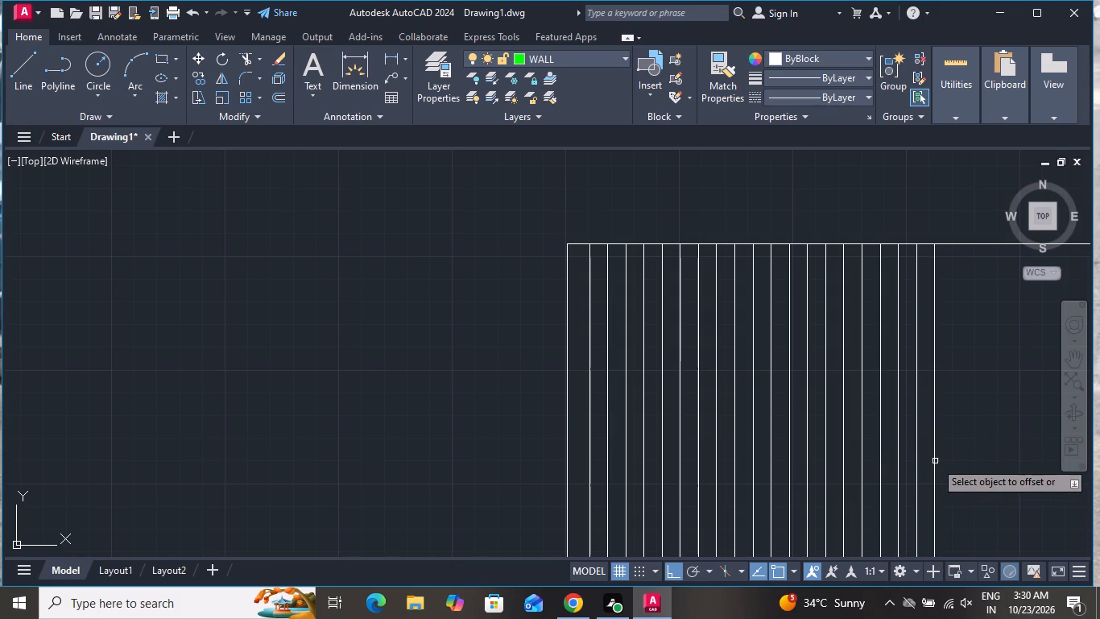
pyautogui.click(935, 461)
pyautogui.click(1019, 459)
pyautogui.click(954, 459)
pyautogui.click(1057, 455)
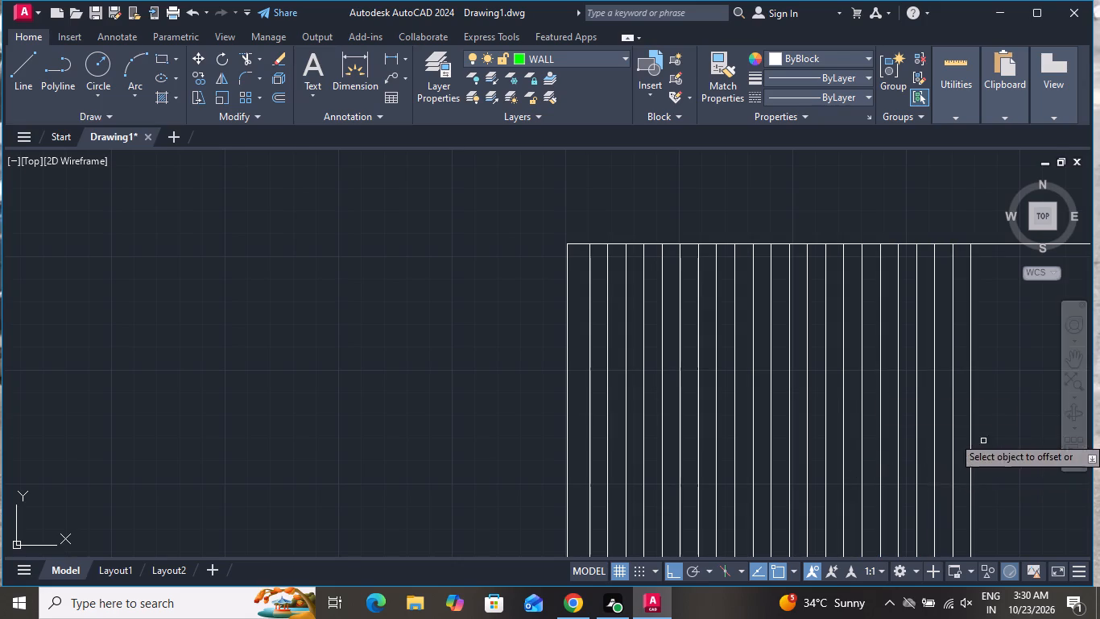
# Extend the 2" vertical line pattern past the middle of the rooftop box with eleven more rightward offsets.
pyautogui.scroll(-2, 760, 358)
pyautogui.scroll(3, 969, 414)
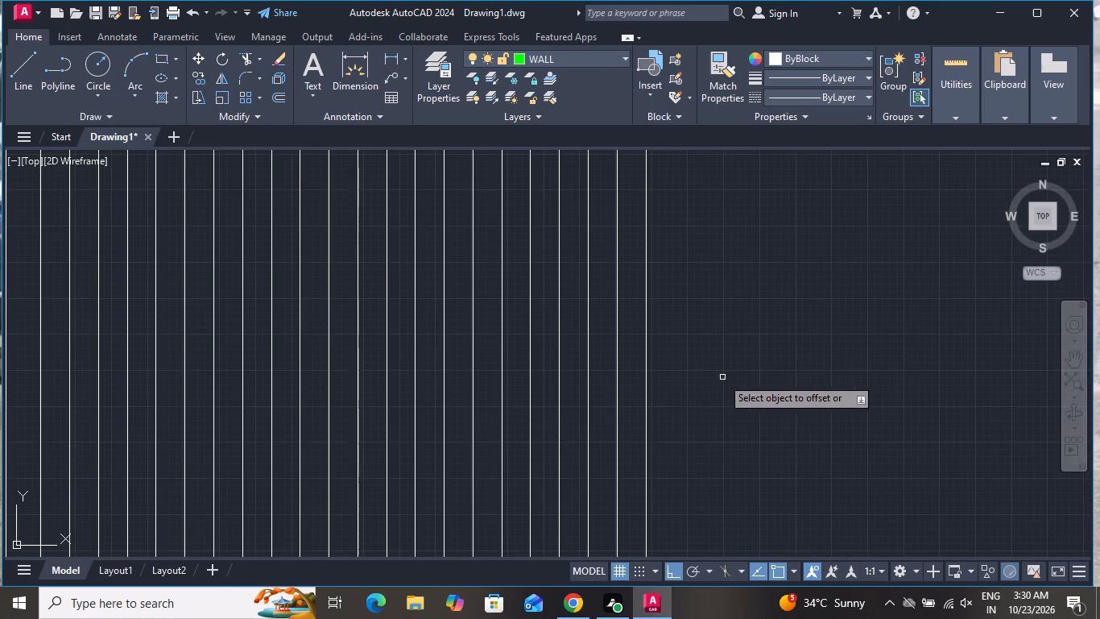
pyautogui.click(647, 398)
pyautogui.click(759, 401)
pyautogui.click(676, 381)
pyautogui.click(741, 379)
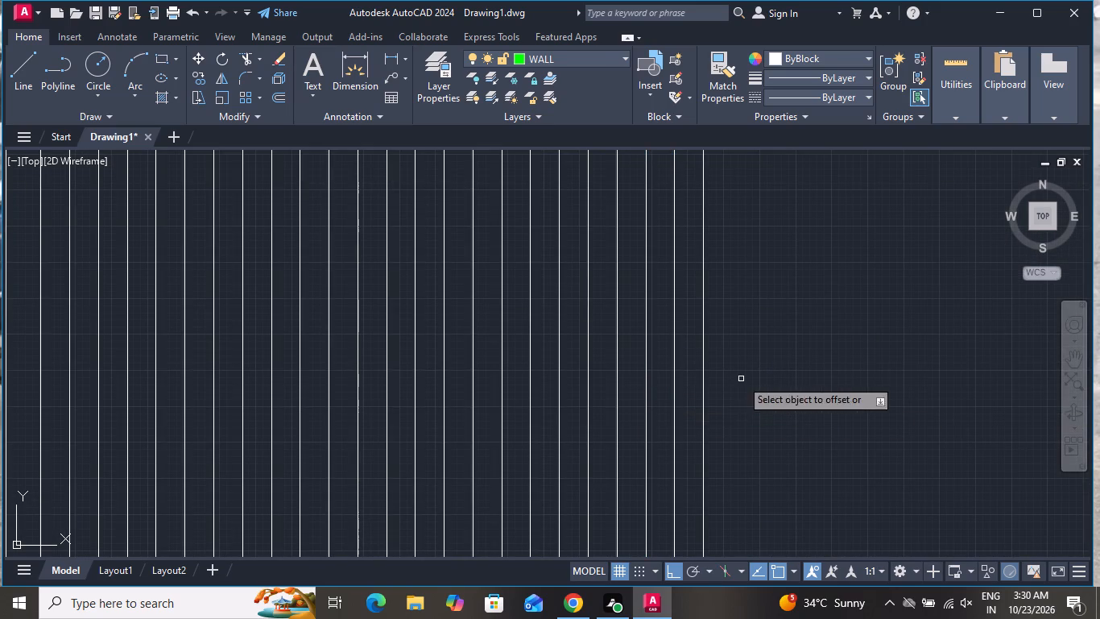
pyautogui.click(705, 398)
pyautogui.click(757, 397)
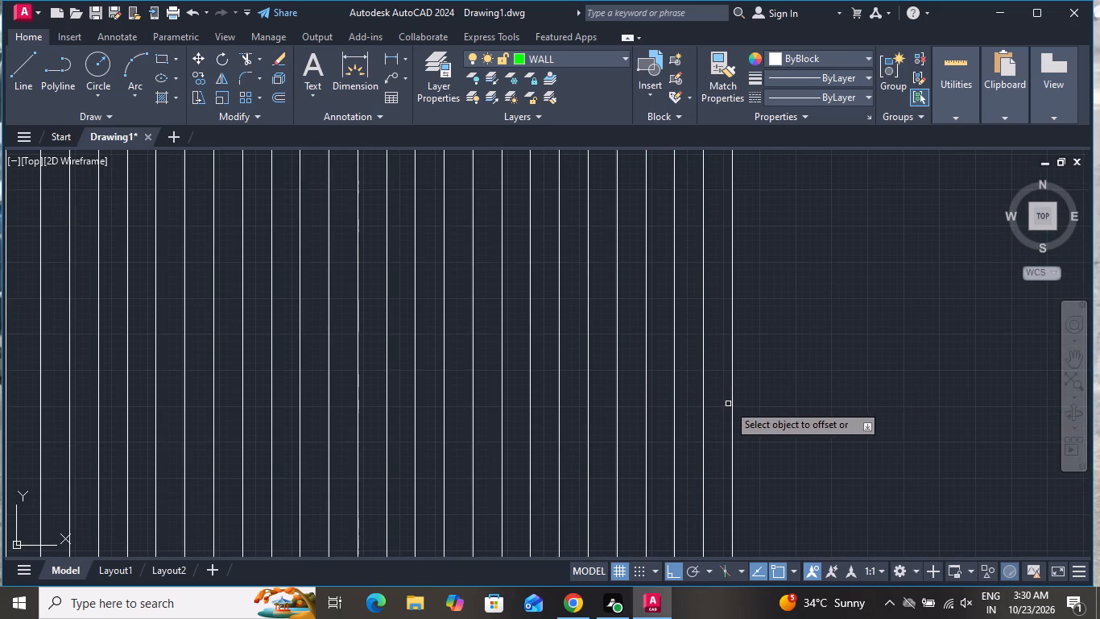
pyautogui.click(730, 402)
pyautogui.click(797, 401)
pyautogui.click(761, 413)
pyautogui.click(840, 416)
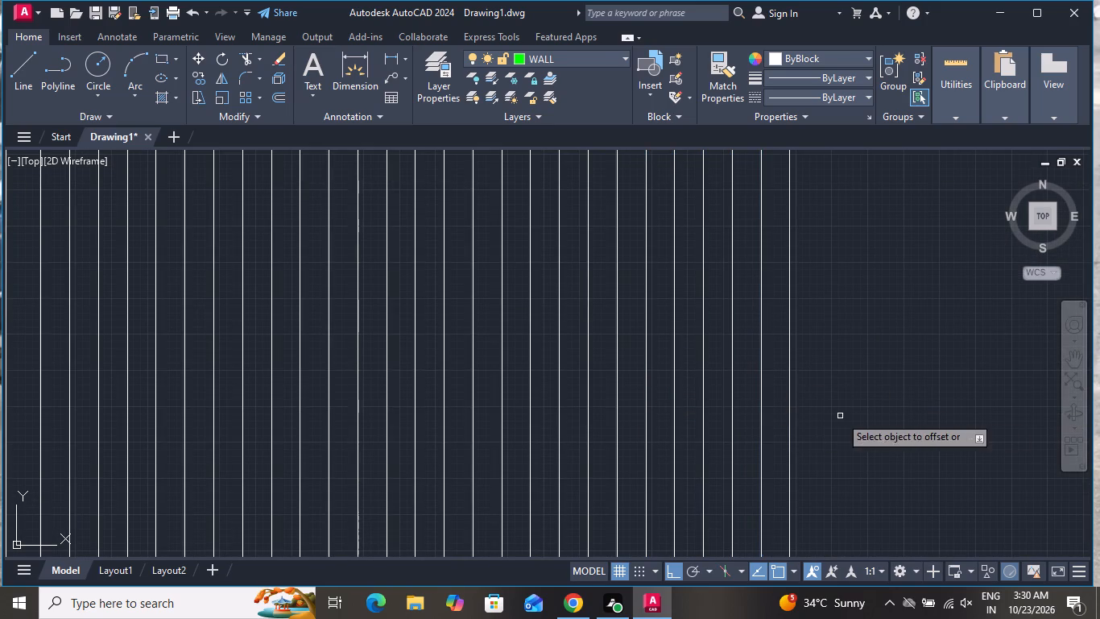
pyautogui.click(791, 426)
pyautogui.click(836, 422)
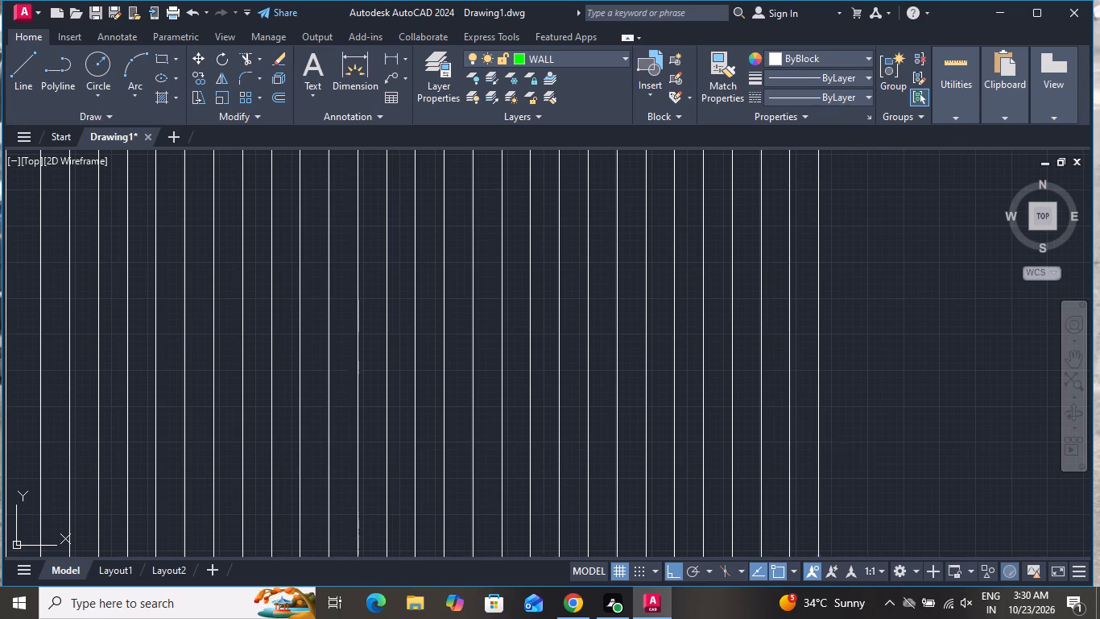
pyautogui.click(819, 431)
pyautogui.click(862, 430)
pyautogui.click(848, 440)
pyautogui.click(894, 439)
pyautogui.click(875, 448)
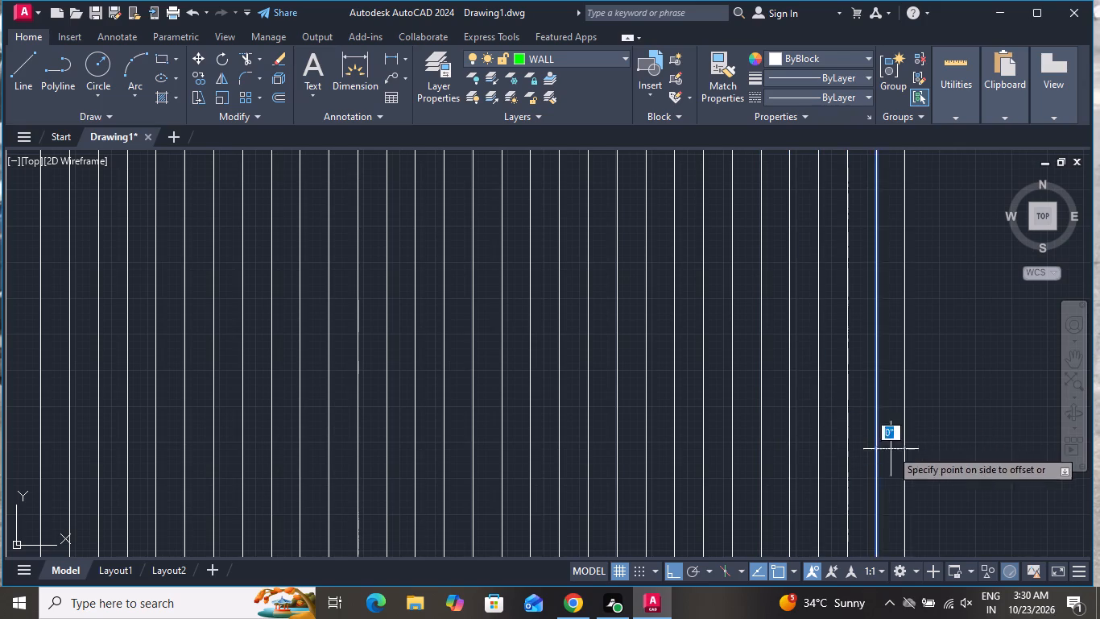
pyautogui.click(936, 447)
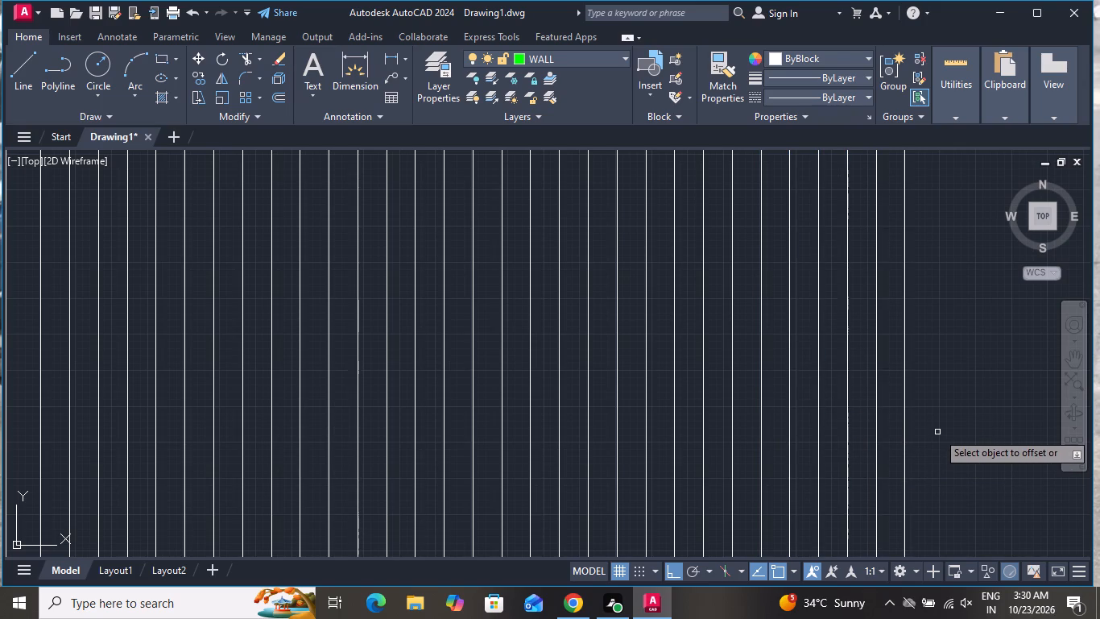
pyautogui.scroll(1, 923, 439)
pyautogui.click(892, 443)
pyautogui.click(1007, 422)
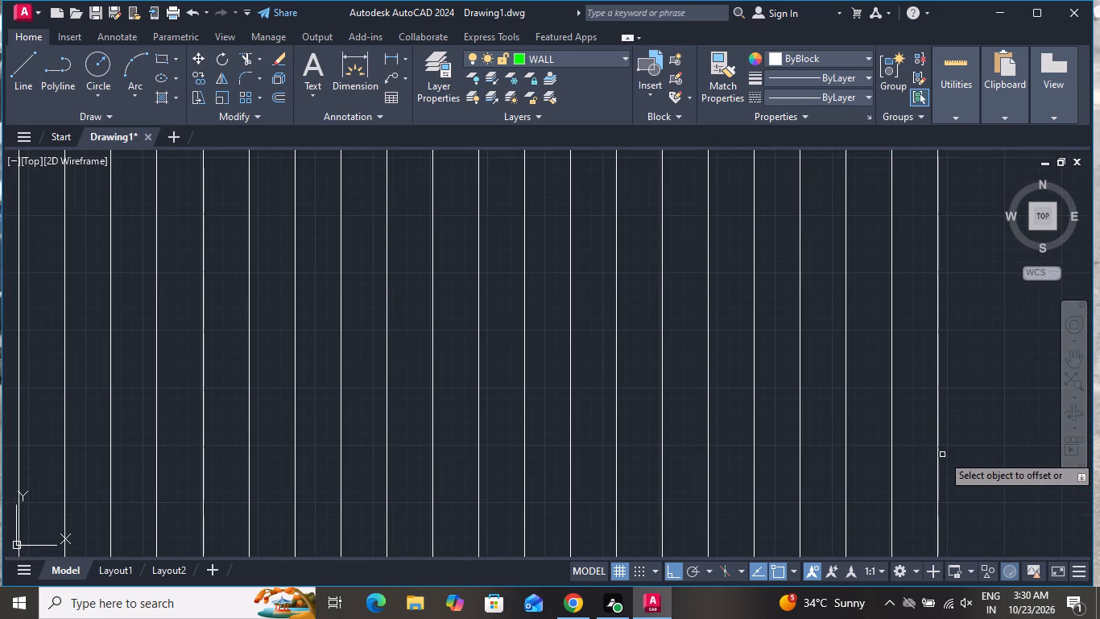
pyautogui.click(937, 457)
pyautogui.click(1026, 439)
# Continue the 2" rightward offsets from the last vertical line in the rooftop box's upper band, adding seven more lines.
pyautogui.scroll(-4, 689, 413)
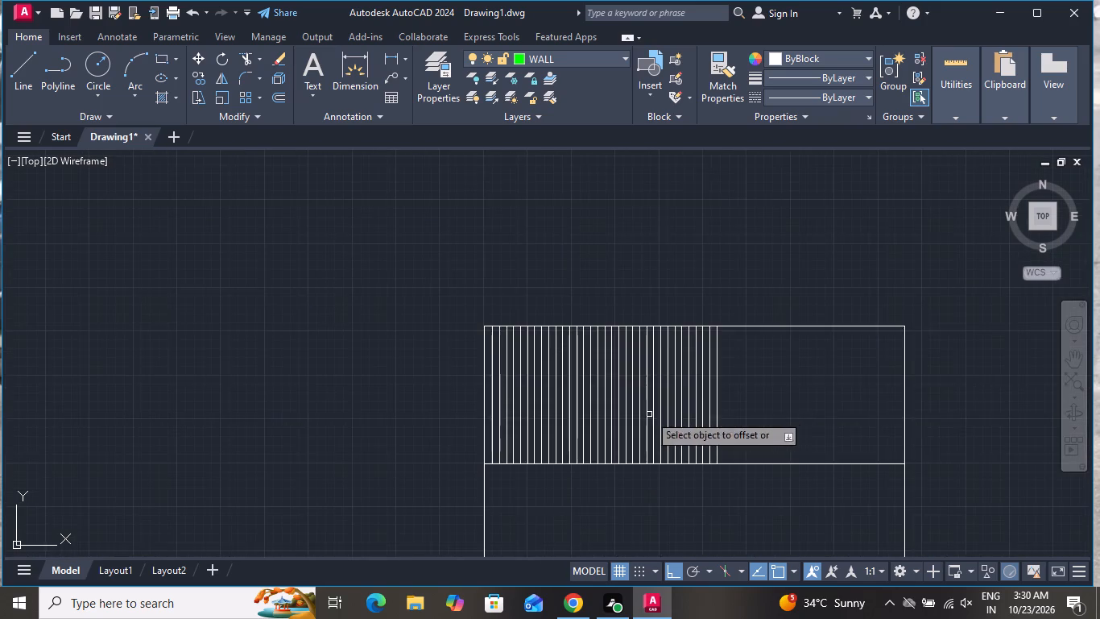
pyautogui.scroll(2, 857, 406)
pyautogui.click(497, 407)
pyautogui.click(578, 405)
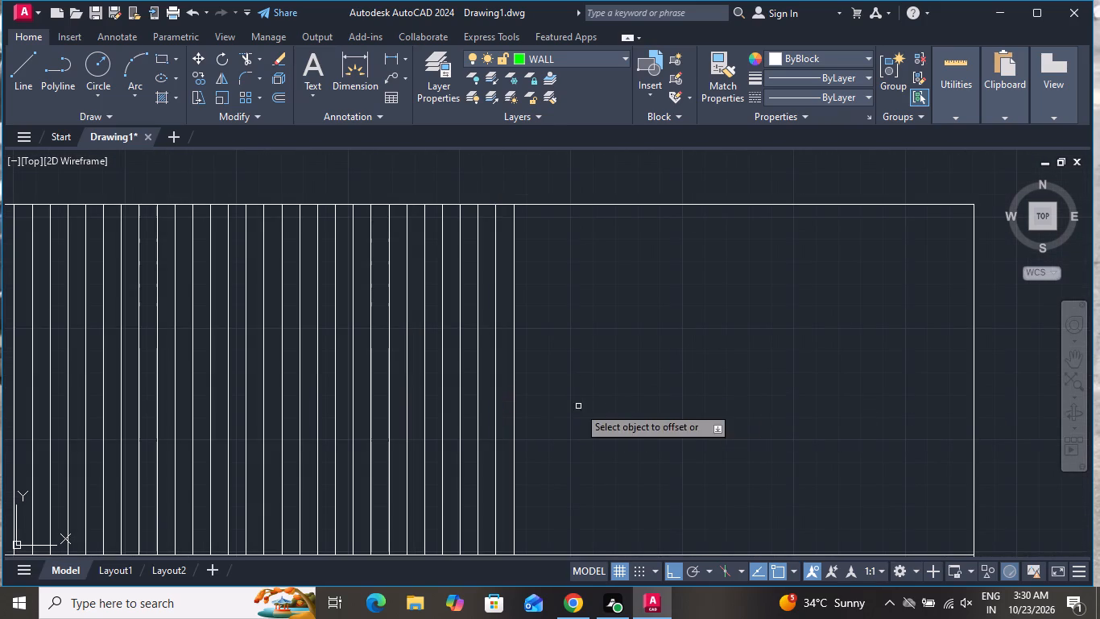
pyautogui.click(515, 423)
pyautogui.click(635, 416)
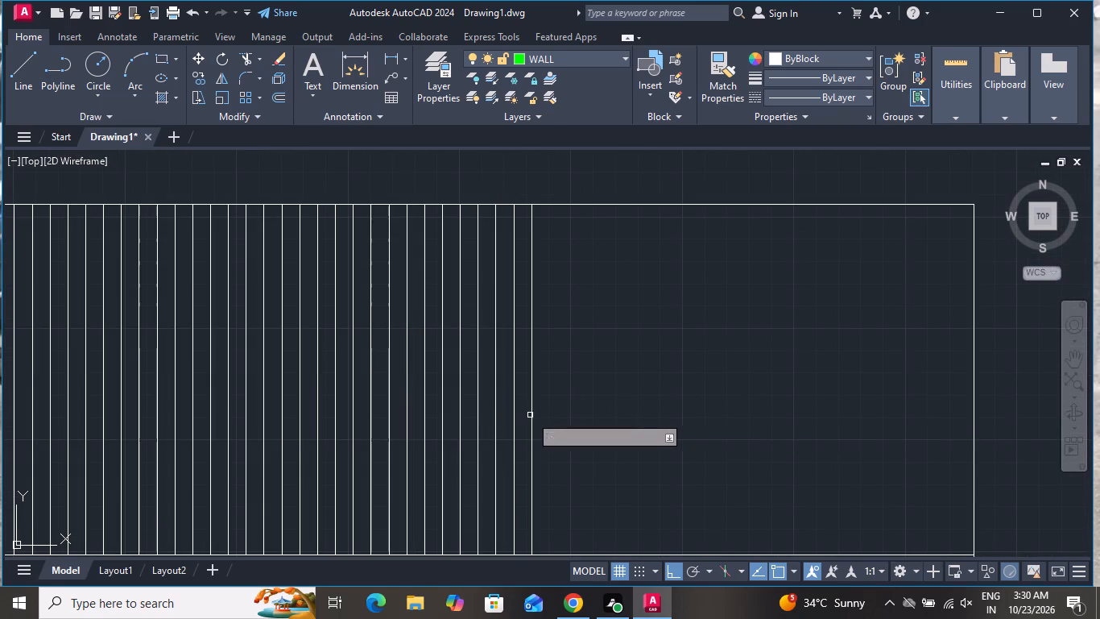
pyautogui.click(530, 415)
pyautogui.click(607, 415)
pyautogui.click(549, 418)
pyautogui.click(617, 410)
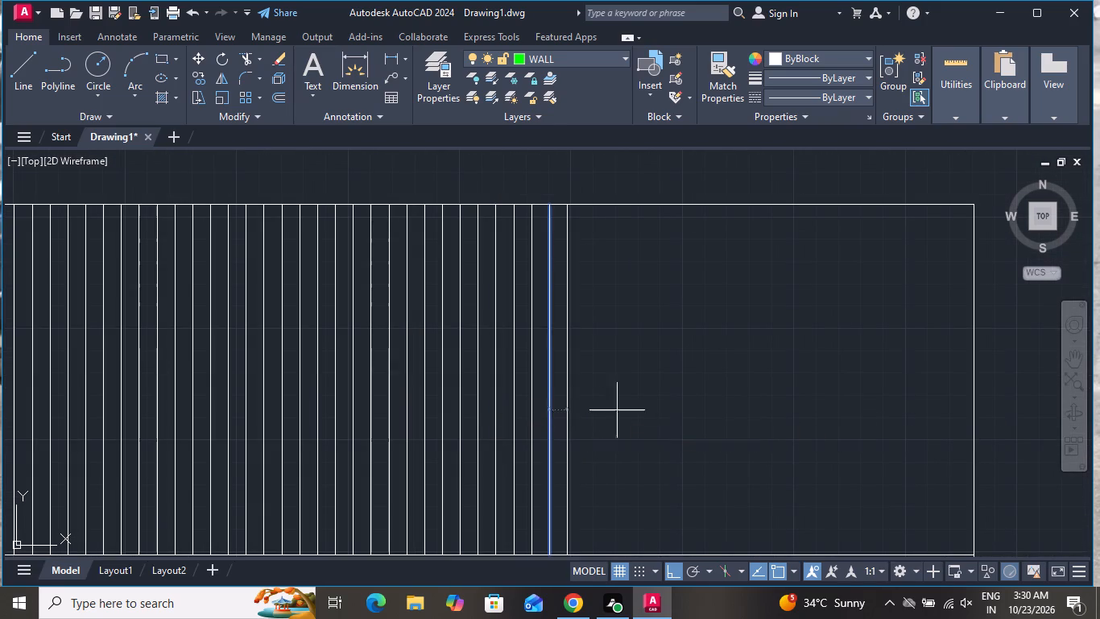
pyautogui.click(567, 422)
pyautogui.click(647, 422)
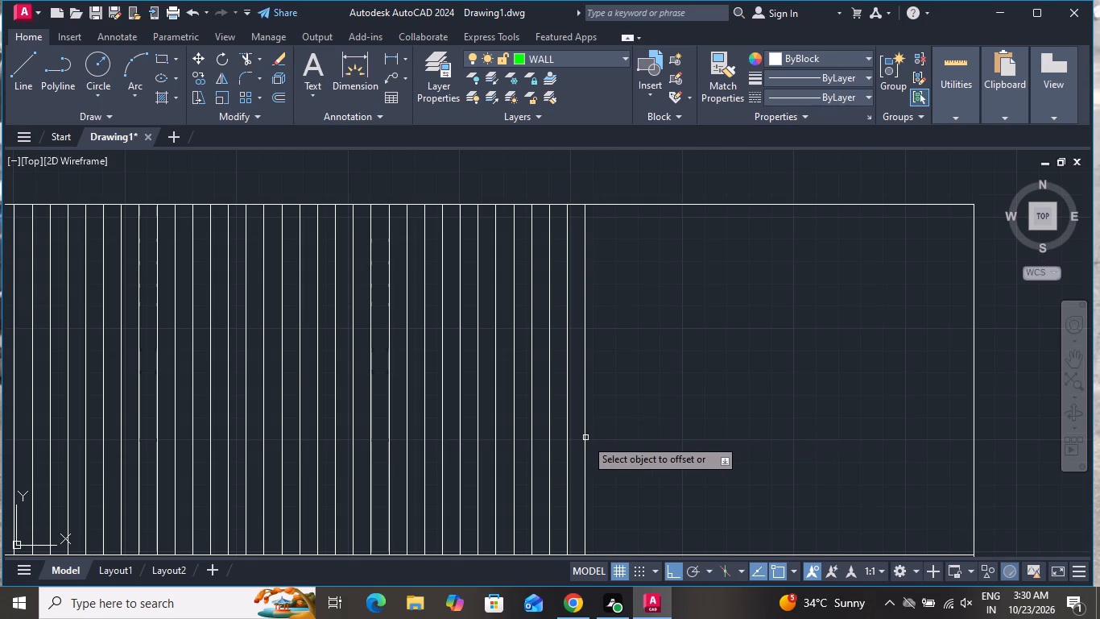
pyautogui.click(585, 438)
pyautogui.click(630, 425)
pyautogui.click(602, 435)
pyautogui.click(688, 430)
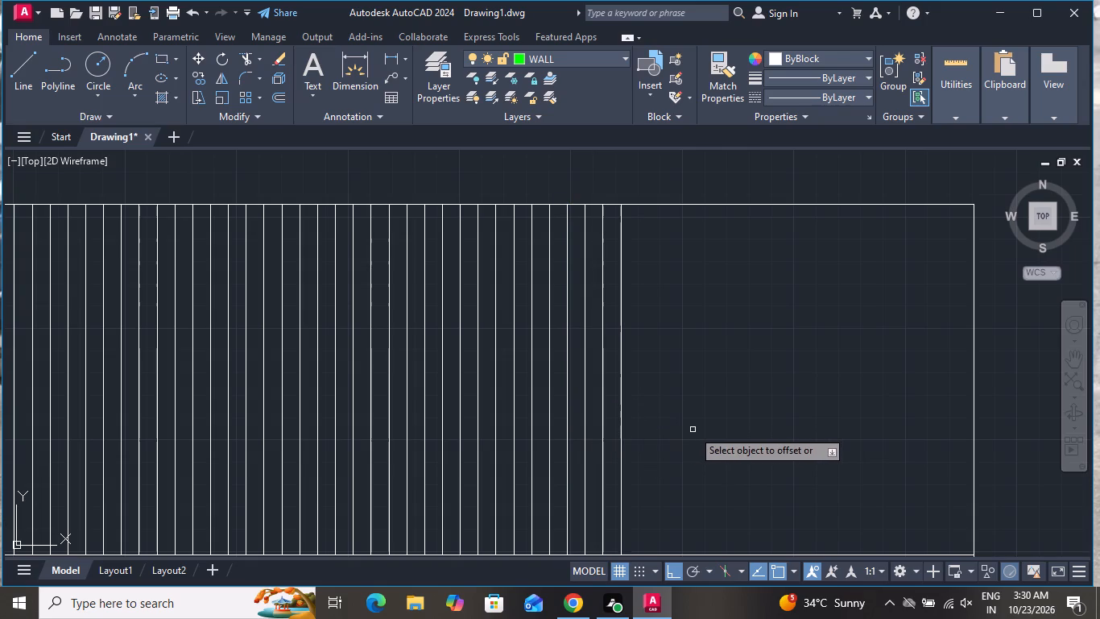
# Add five more vertical lines at 2" spacing in the upper band, each offset rightward from the previous one.
pyautogui.scroll(1, 693, 430)
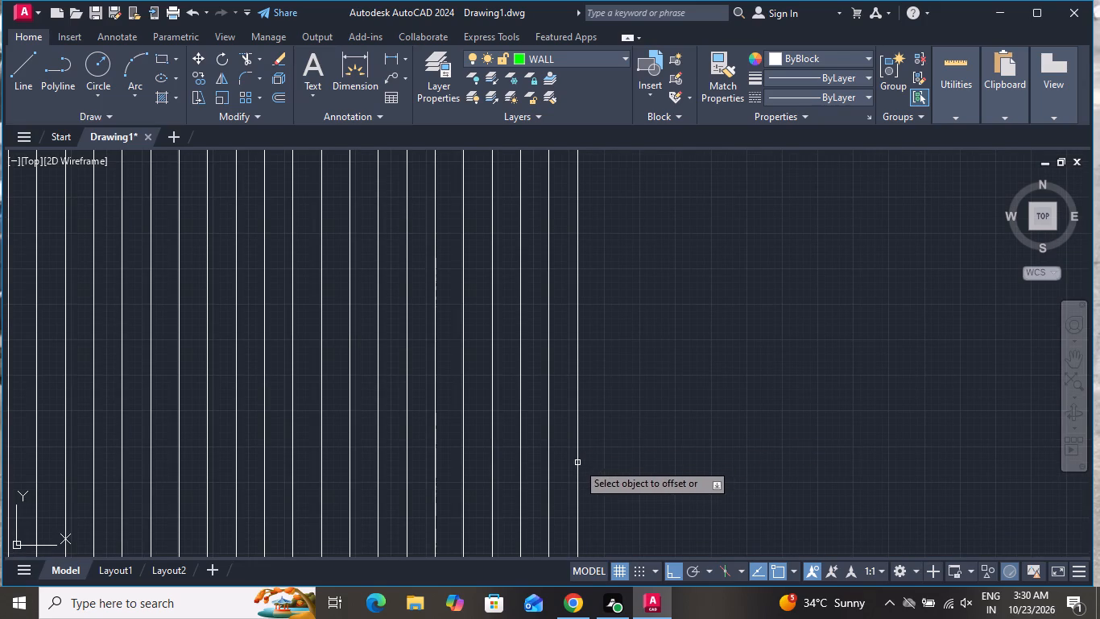
pyautogui.click(577, 463)
pyautogui.click(759, 437)
pyautogui.click(604, 452)
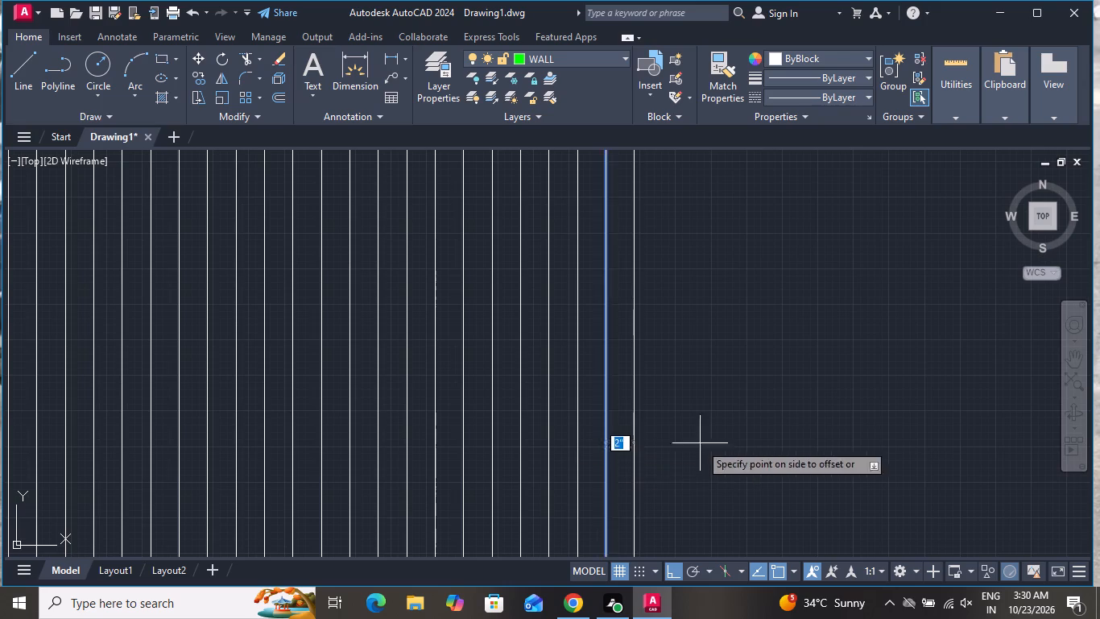
pyautogui.click(700, 443)
pyautogui.click(635, 464)
pyautogui.click(737, 465)
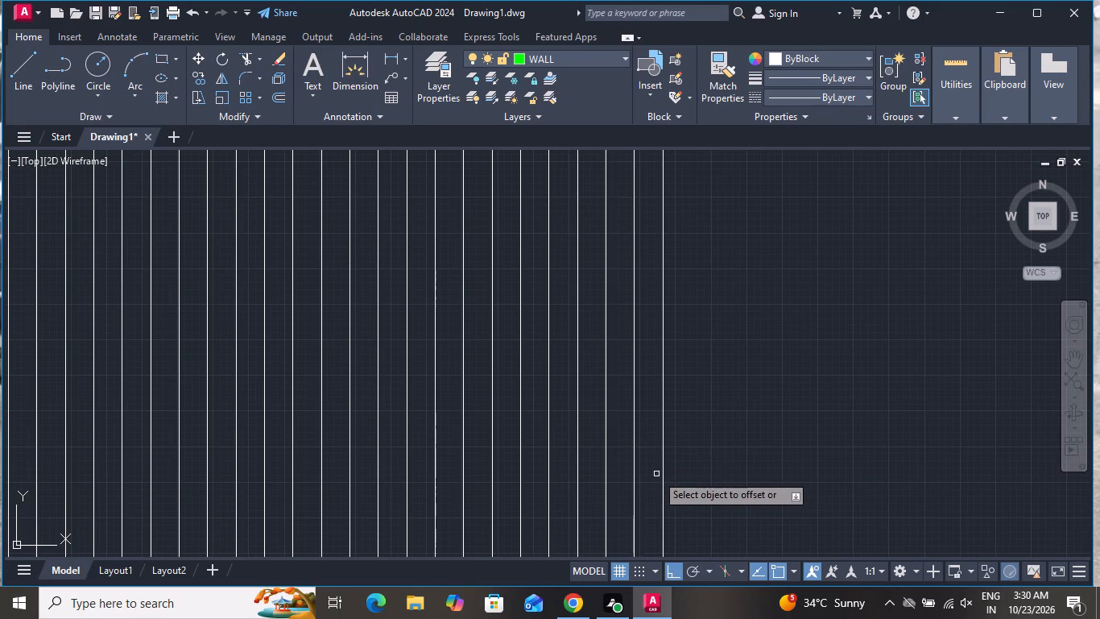
pyautogui.click(662, 468)
pyautogui.click(692, 456)
pyautogui.click(690, 458)
pyautogui.click(723, 457)
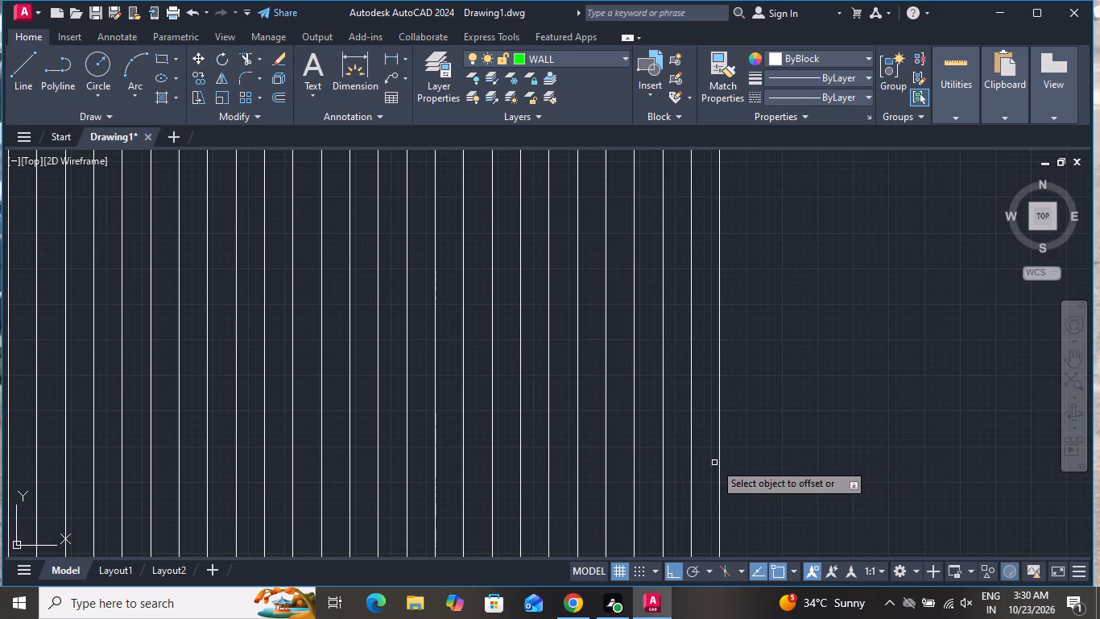
# Extend the 2" vertical line pattern toward the rooftop box's right edge with five more rightward offsets.
pyautogui.click(722, 457)
pyautogui.click(719, 457)
pyautogui.click(738, 455)
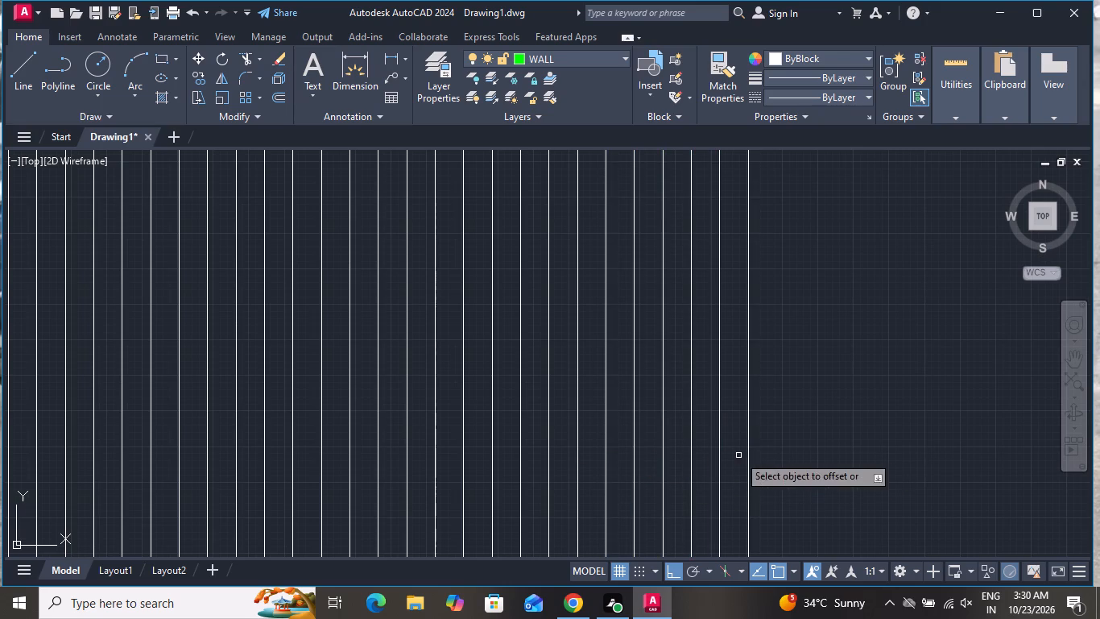
pyautogui.click(749, 454)
pyautogui.click(761, 451)
pyautogui.click(775, 467)
pyautogui.click(846, 460)
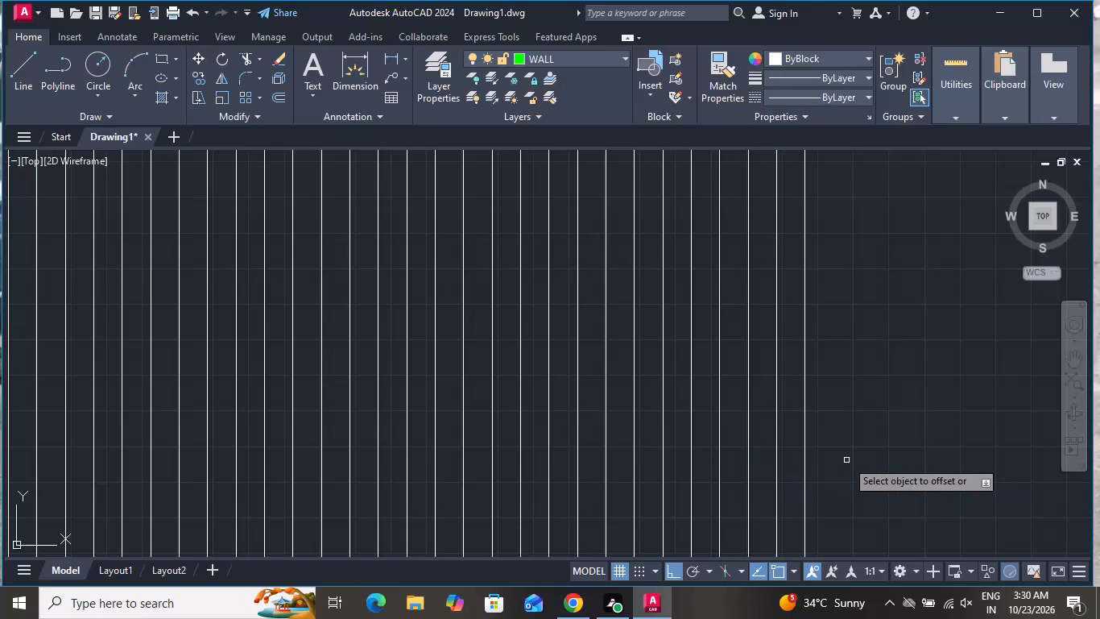
pyautogui.click(807, 467)
pyautogui.click(836, 467)
pyautogui.click(834, 470)
pyautogui.click(868, 472)
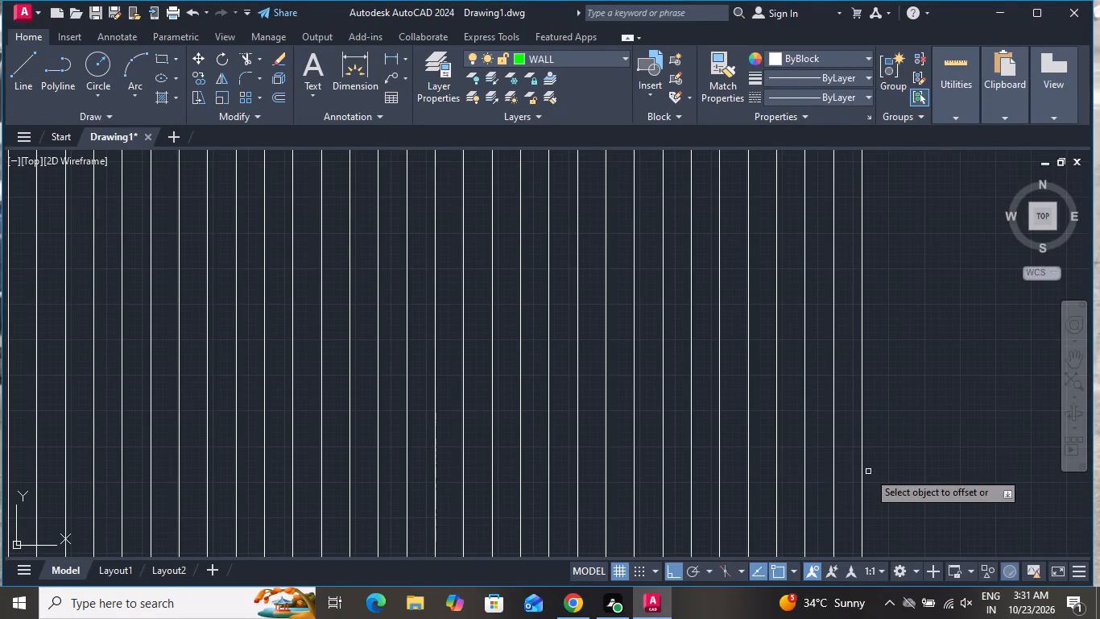
# Offset four more vertical lines rightward at 2" spacing from the last line in the upper band.
pyautogui.scroll(-2, 732, 451)
pyautogui.scroll(1, 841, 468)
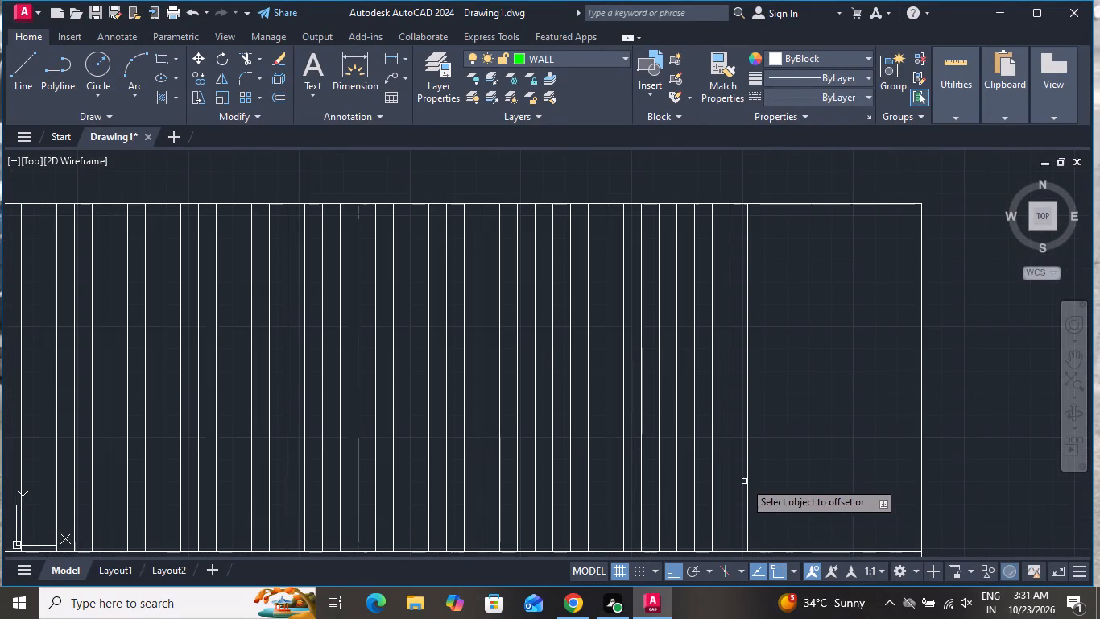
pyautogui.click(749, 479)
pyautogui.click(777, 476)
pyautogui.click(764, 482)
pyautogui.click(799, 466)
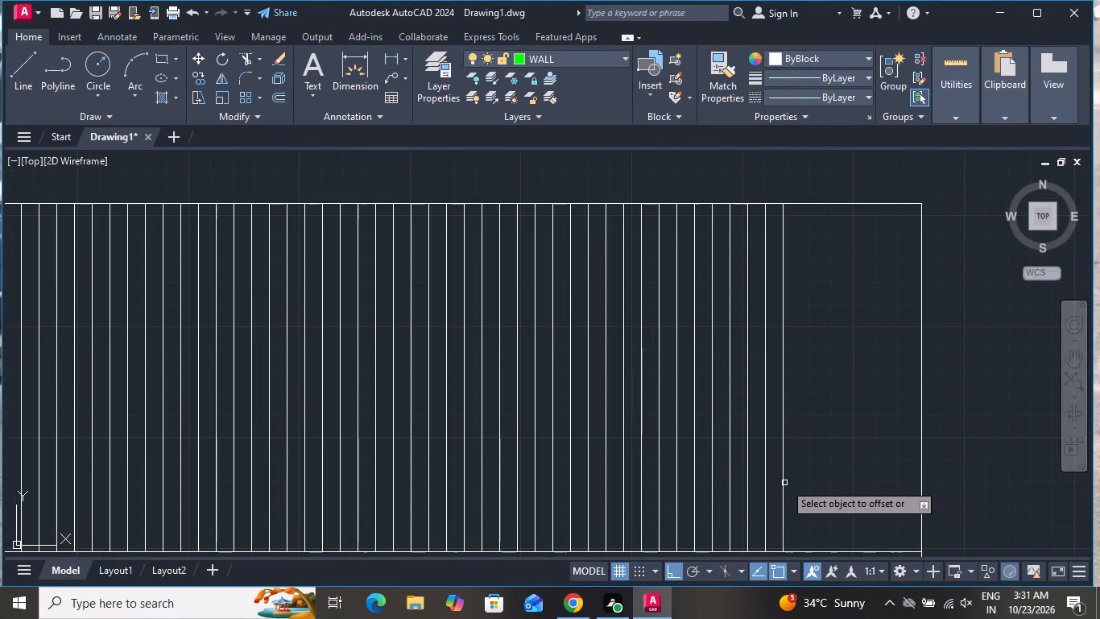
pyautogui.click(784, 483)
pyautogui.click(817, 473)
pyautogui.click(801, 483)
pyautogui.click(828, 475)
# Fill the remaining gap before the rooftop box's right edge with five more 2" offsets and end the Offset command.
pyautogui.click(816, 485)
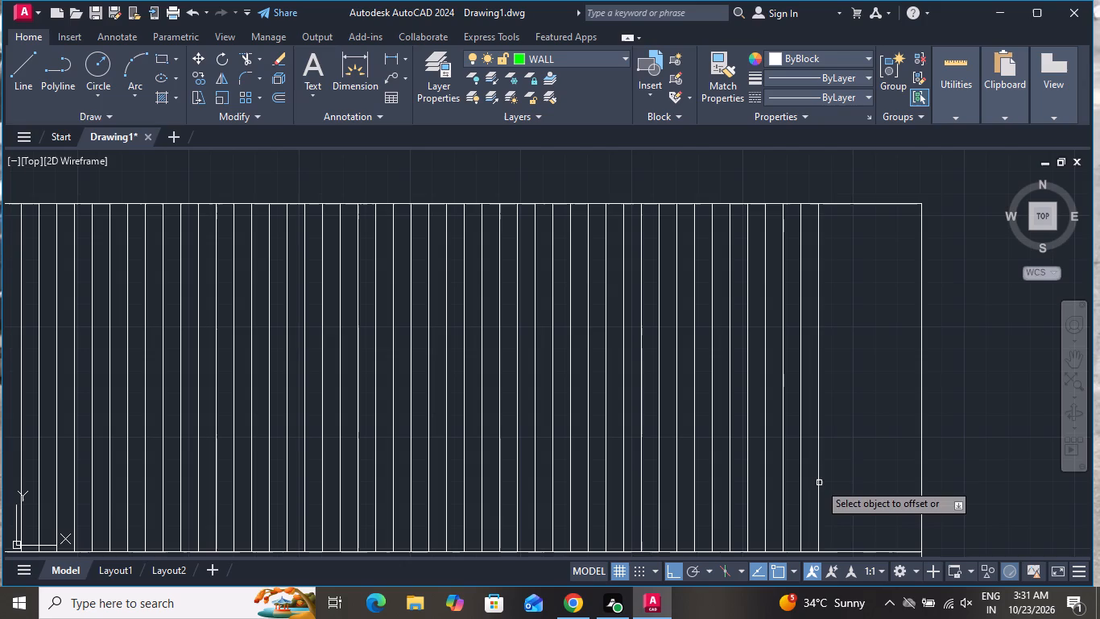
pyautogui.click(819, 483)
pyautogui.click(831, 475)
pyautogui.click(837, 484)
pyautogui.click(870, 483)
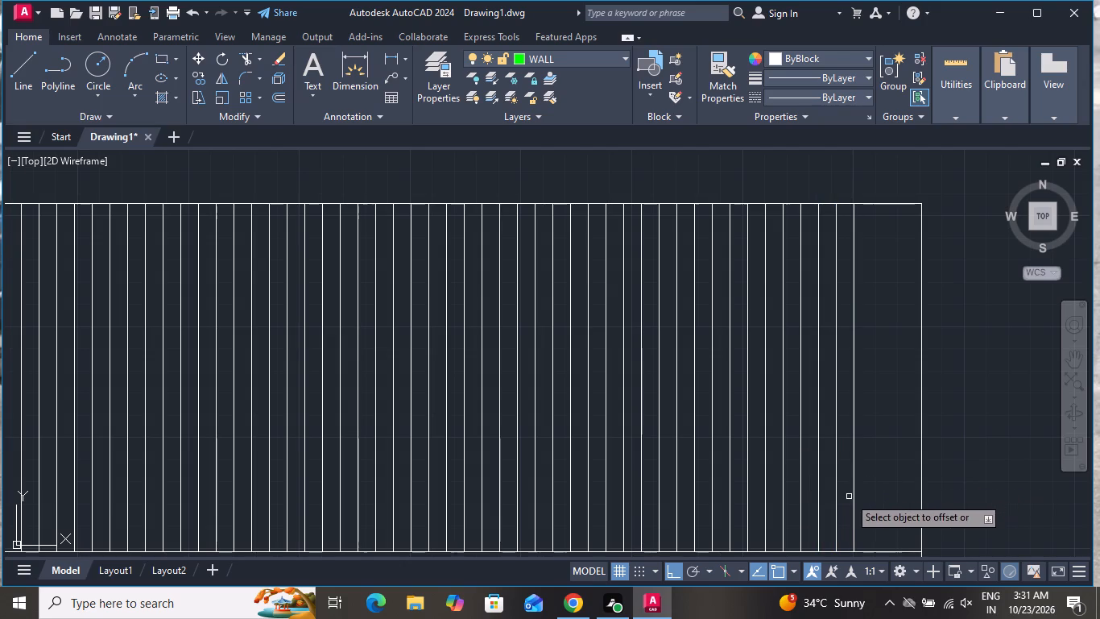
pyautogui.click(853, 494)
pyautogui.click(873, 490)
pyautogui.click(870, 496)
pyautogui.click(879, 491)
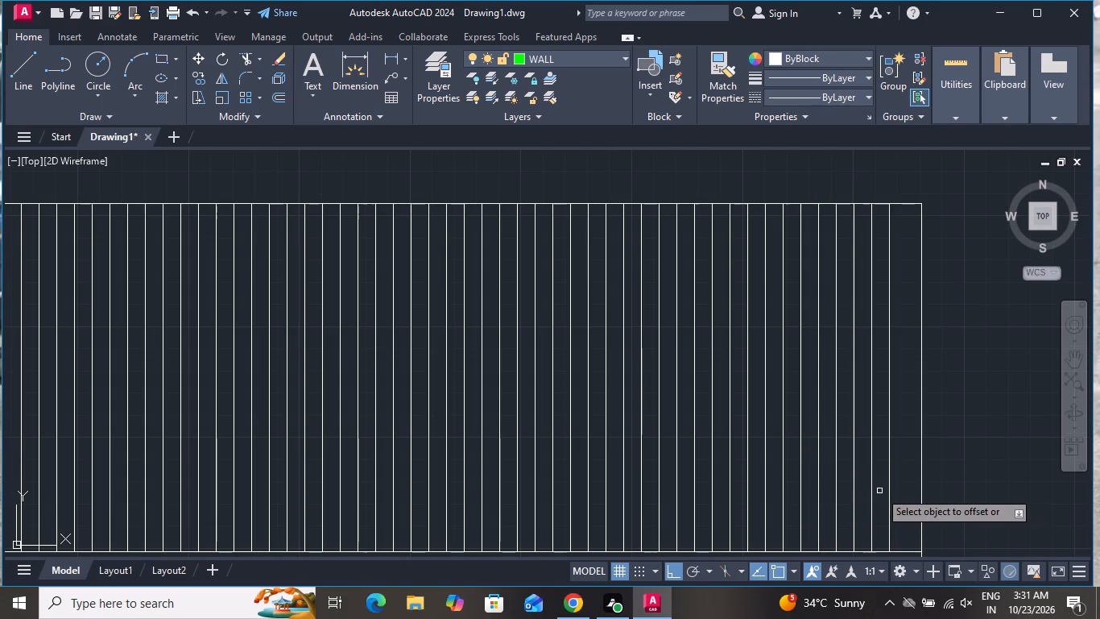
pyautogui.click(888, 496)
pyautogui.click(945, 485)
pyautogui.rightClick(944, 427)
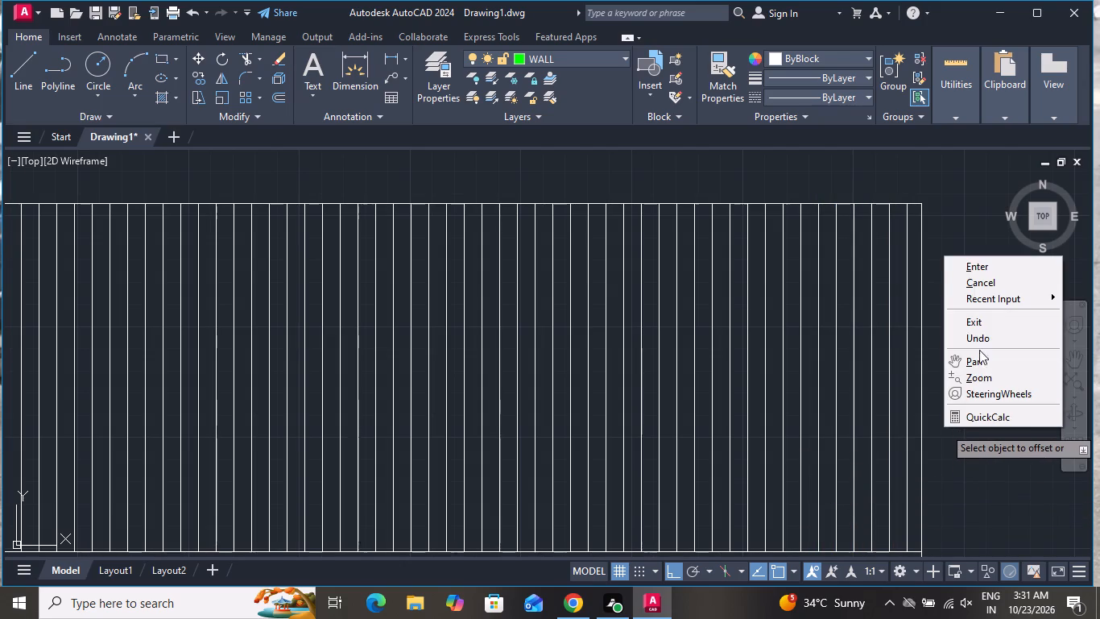
pyautogui.click(996, 279)
# Add a multiline text label reading "FRONT ELEVATION" just below the base of the house elevation.
pyautogui.scroll(-6, 871, 298)
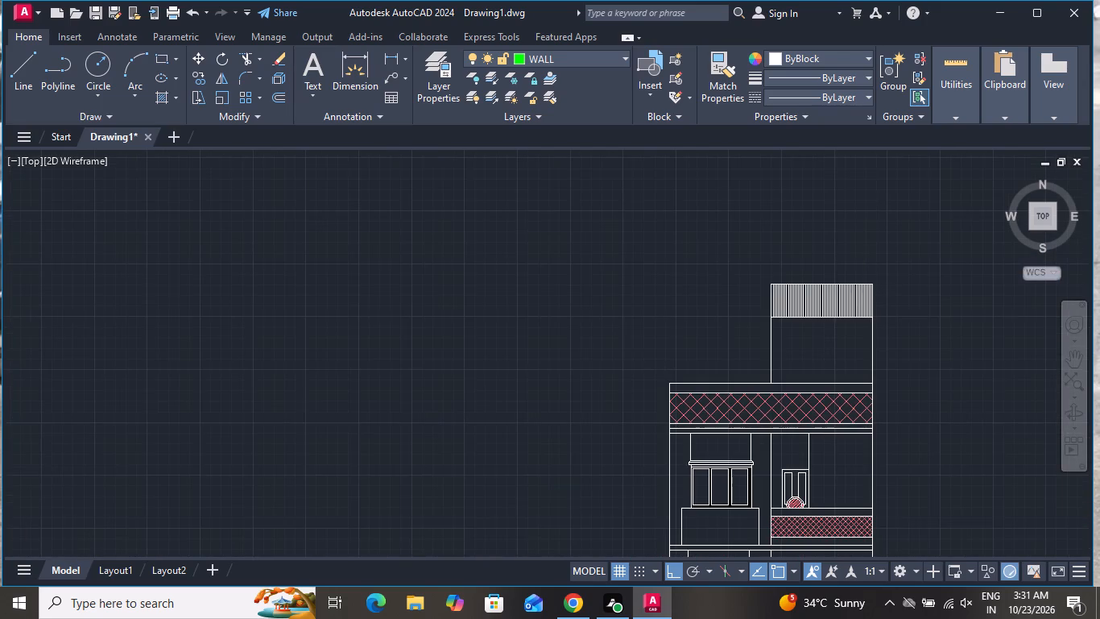
pyautogui.scroll(-1, 865, 285)
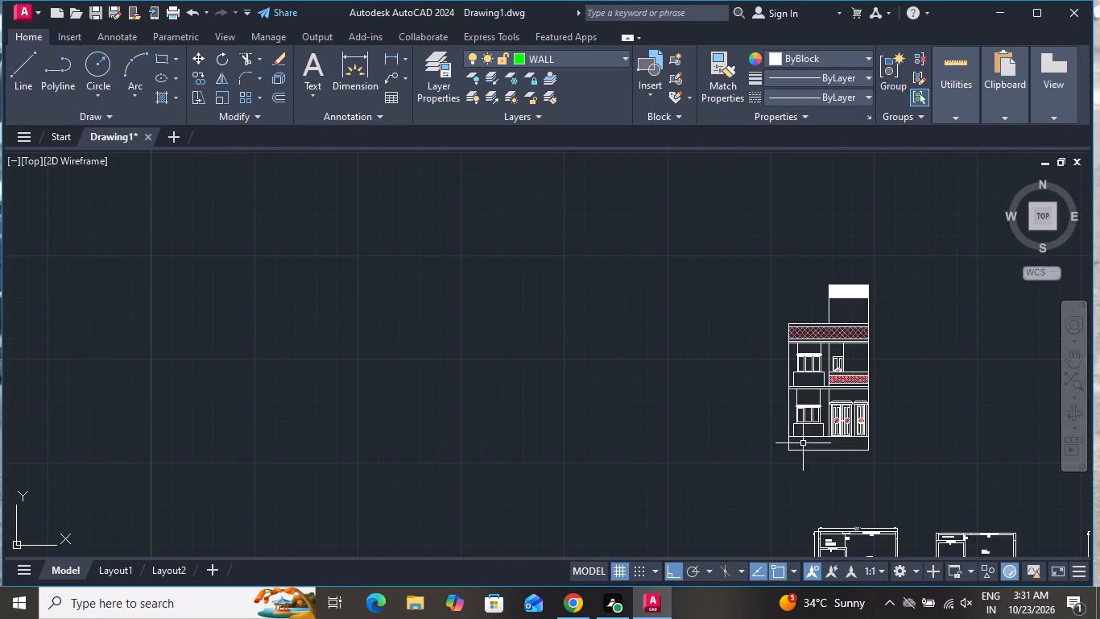
pyautogui.scroll(1, 785, 376)
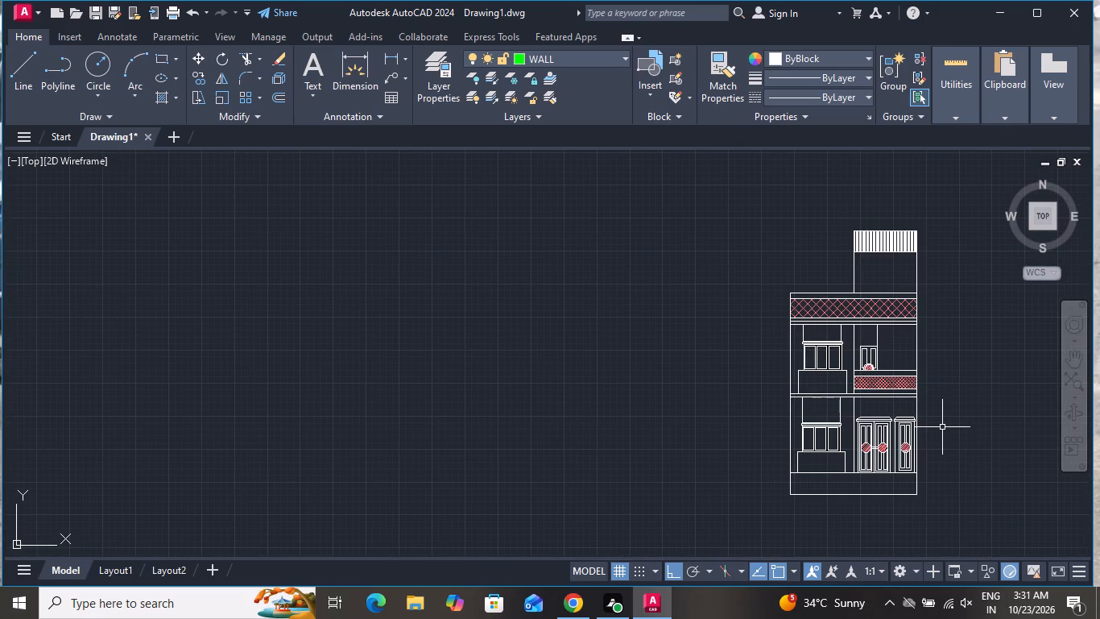
pyautogui.click(310, 65)
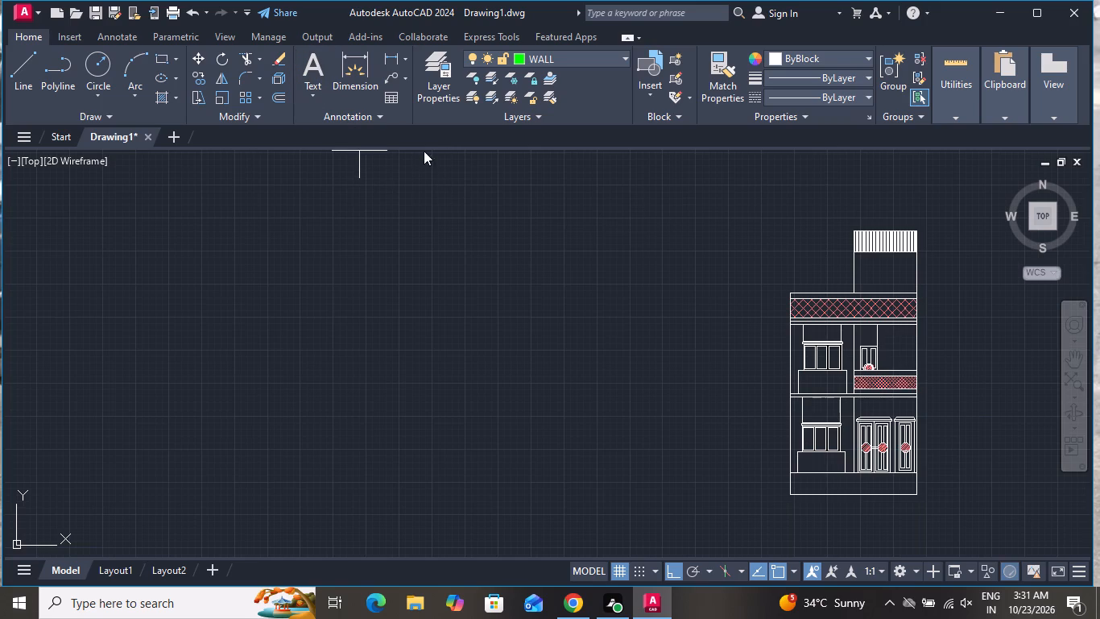
pyautogui.scroll(1, 830, 517)
pyautogui.scroll(-2, 706, 472)
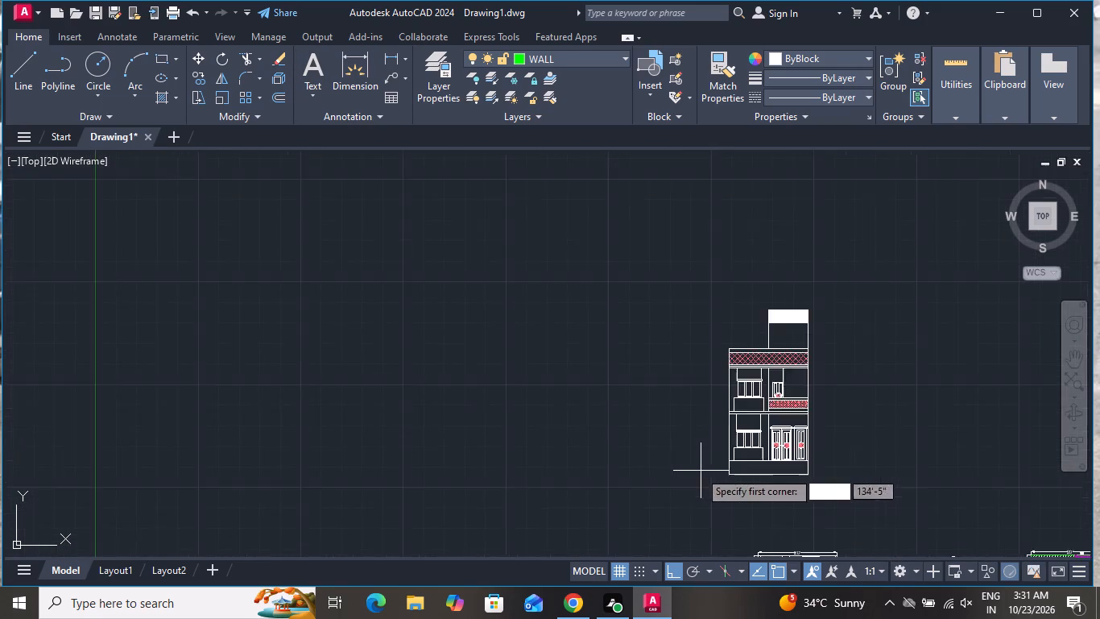
pyautogui.scroll(-2, 692, 468)
pyautogui.scroll(4, 702, 485)
pyautogui.scroll(-4, 725, 459)
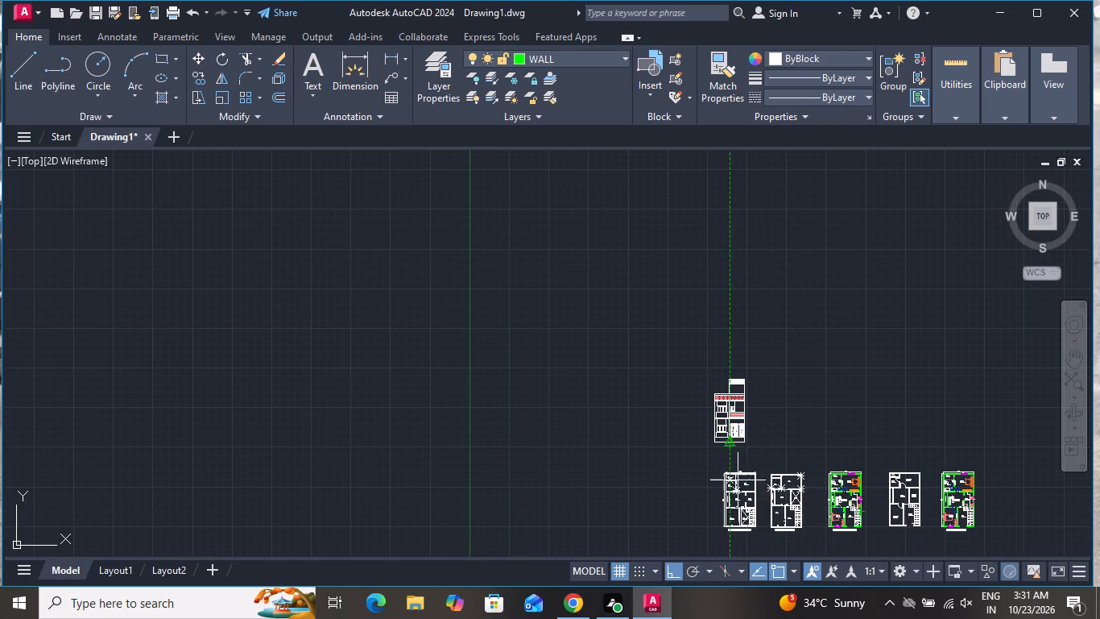
pyautogui.scroll(2, 710, 466)
pyautogui.scroll(-1, 719, 426)
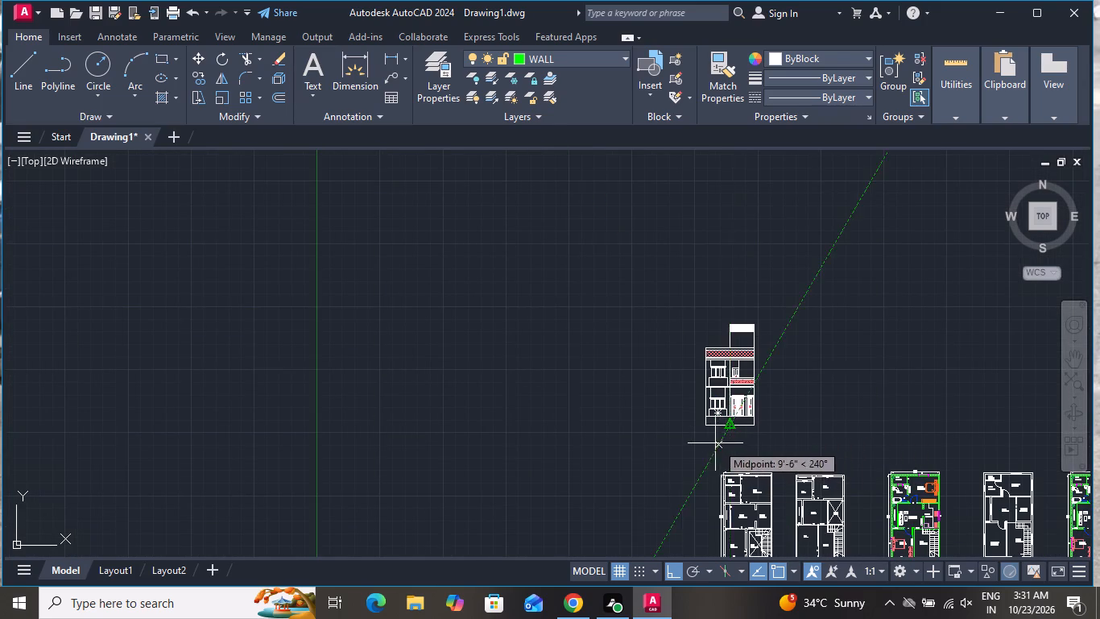
pyautogui.scroll(2, 715, 443)
pyautogui.click(720, 414)
pyautogui.click(857, 434)
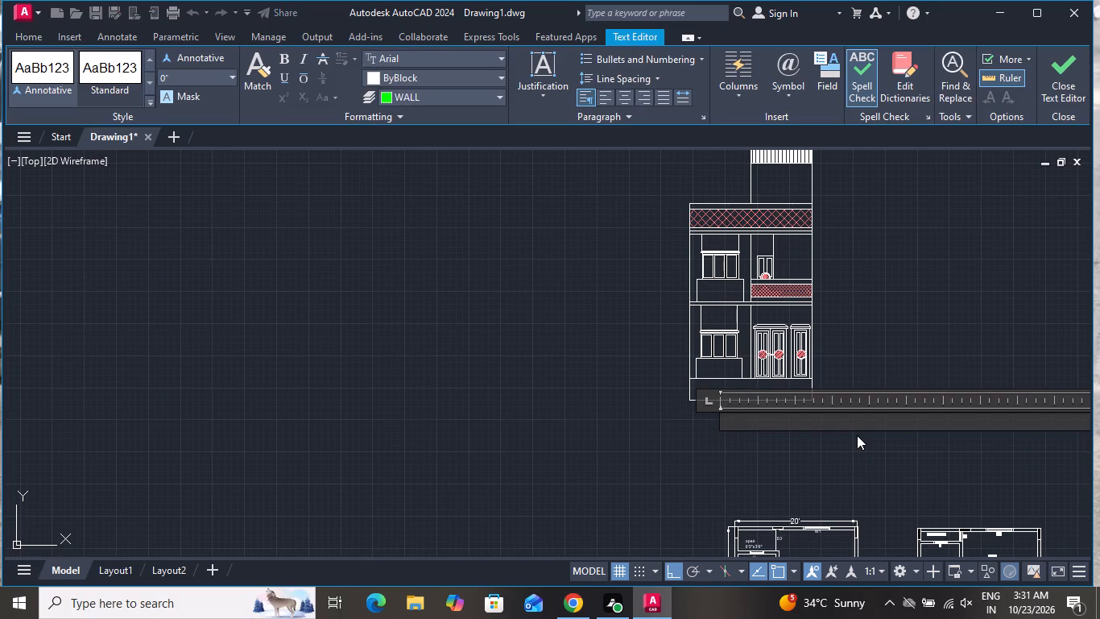
pyautogui.write('FRONT ELEVATION')
pyautogui.click(857, 435)
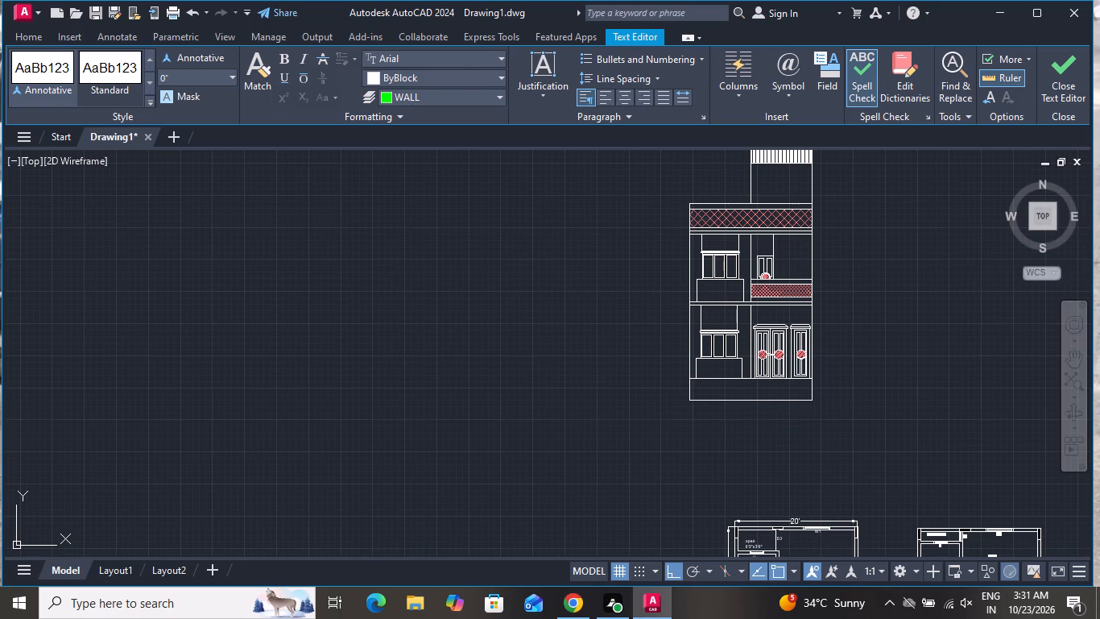
# Set the FRONT ELEVATION label's text height to 12" in its properties.
pyautogui.scroll(4, 758, 399)
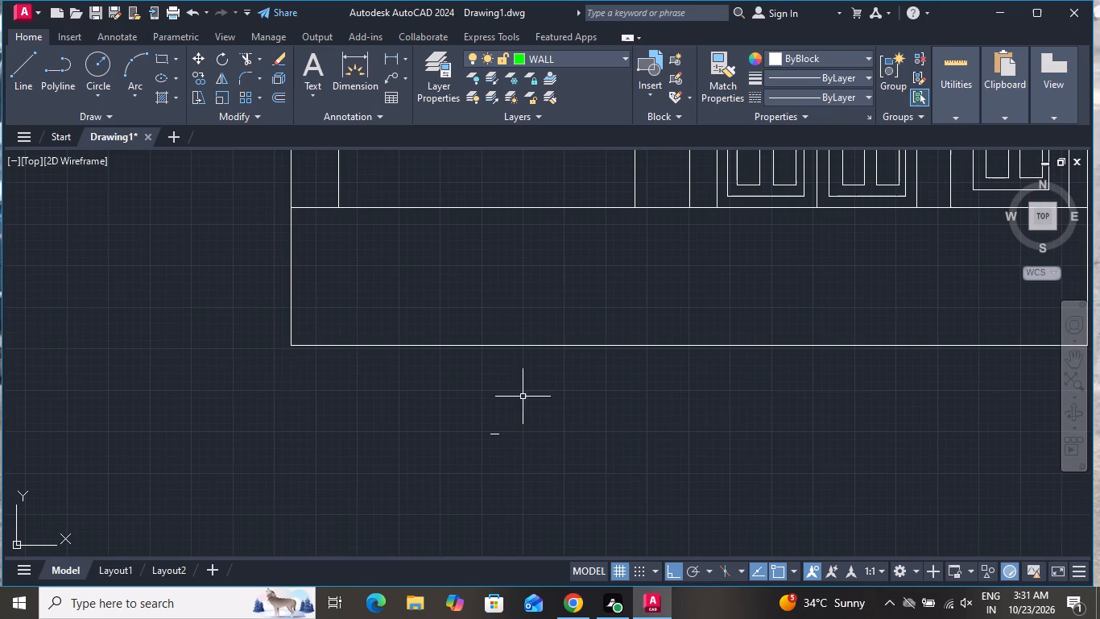
pyautogui.click(515, 400)
pyautogui.click(421, 484)
pyautogui.rightClick(420, 486)
pyautogui.click(449, 456)
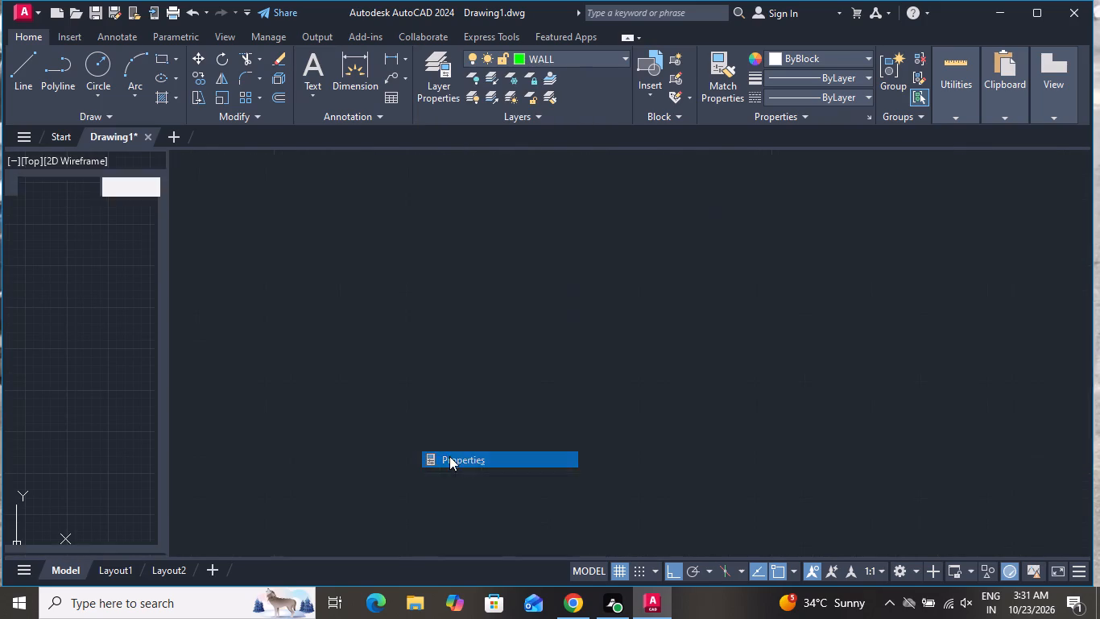
pyautogui.scroll(-3, 126, 396)
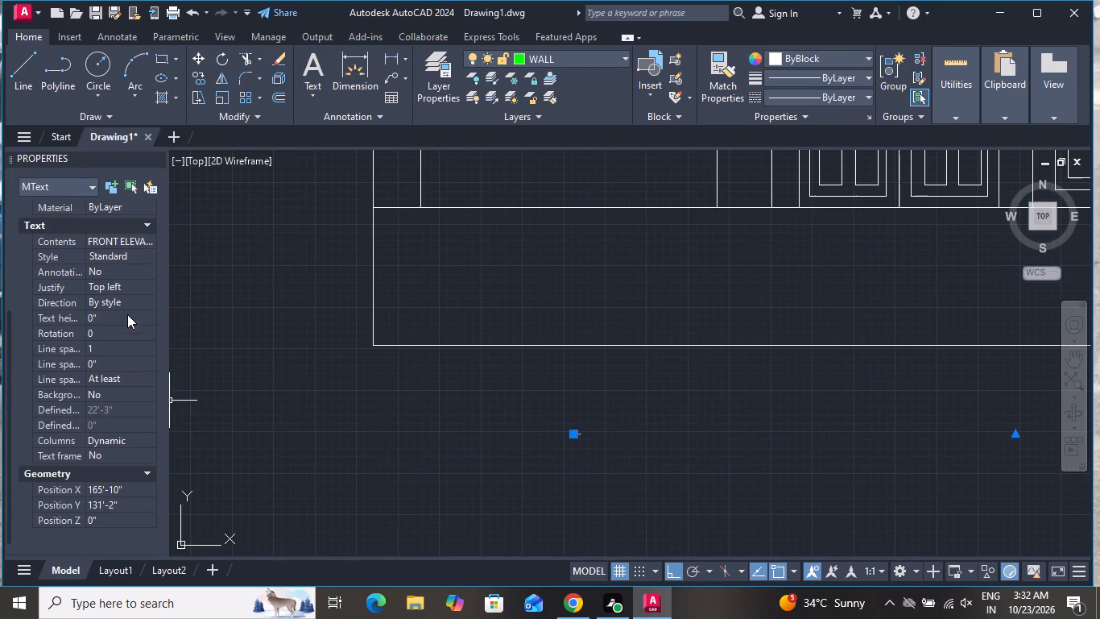
pyautogui.click(127, 317)
pyautogui.press('BackSpace')
pyautogui.write('12')
pyautogui.hotkey('shift', '"')
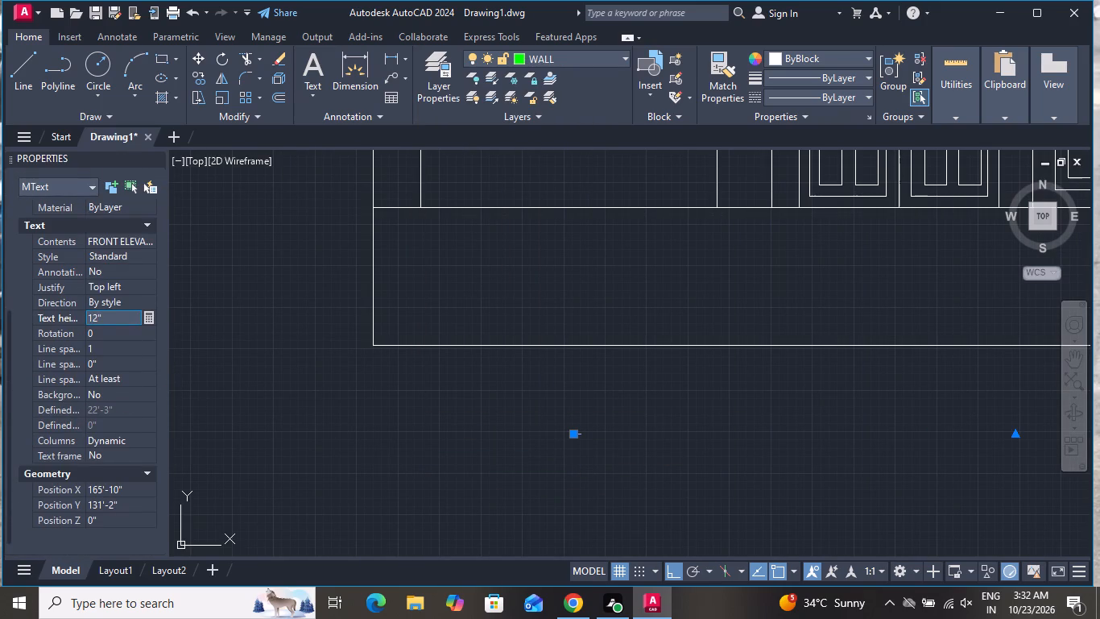
pyautogui.click(159, 155)
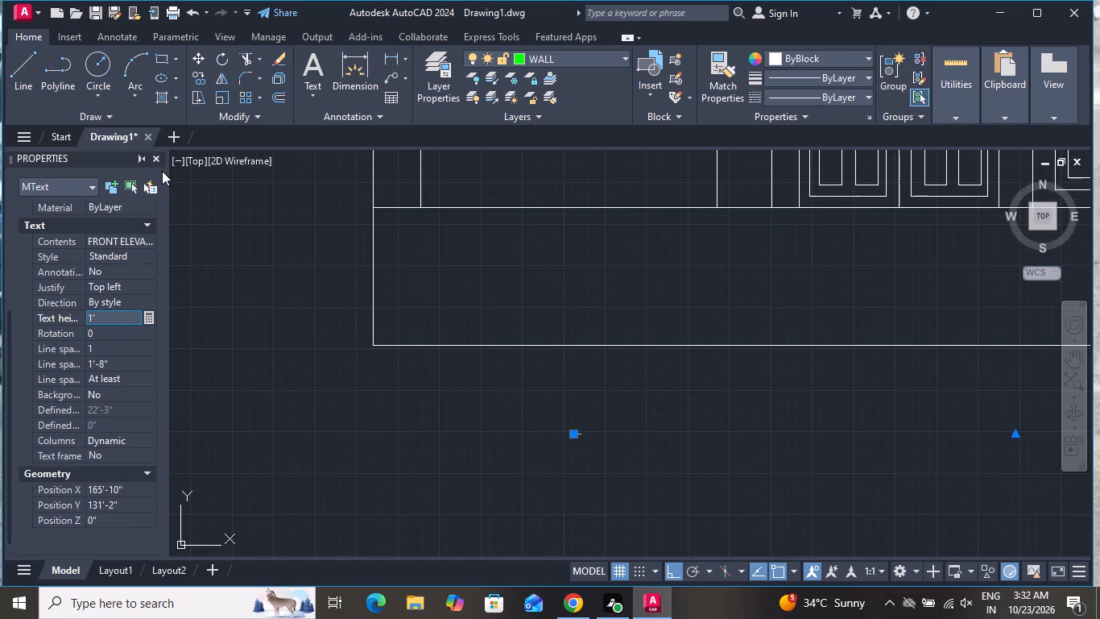
pyautogui.click(155, 154)
# Move the FRONT ELEVATION label a little to the left beneath the elevation's base.
pyautogui.scroll(-3, 251, 253)
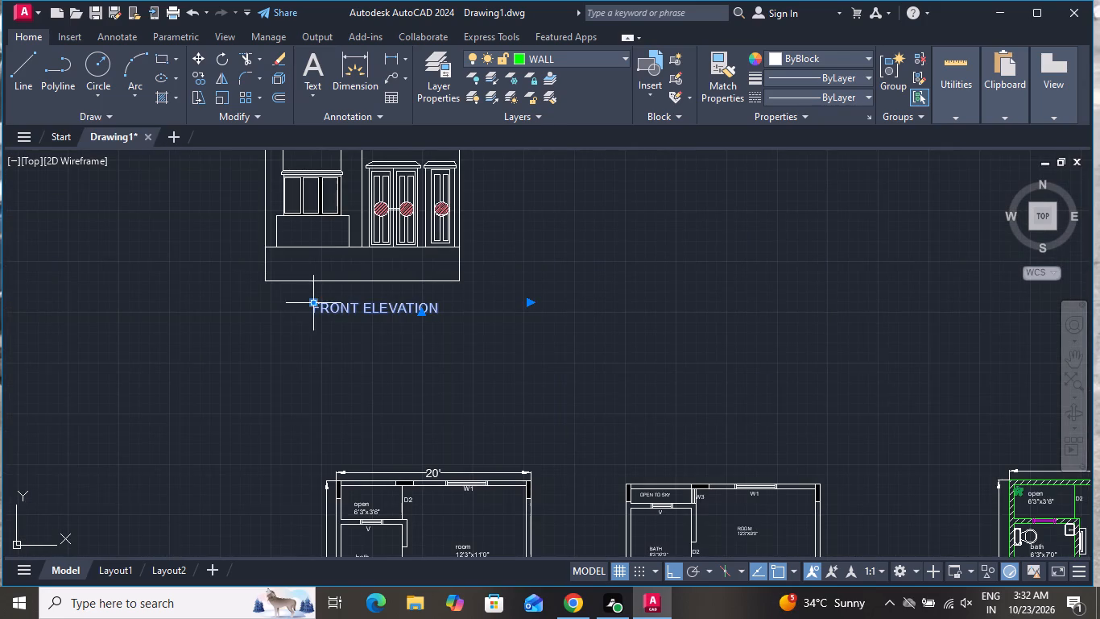
pyautogui.scroll(-2, 349, 330)
pyautogui.scroll(2, 425, 333)
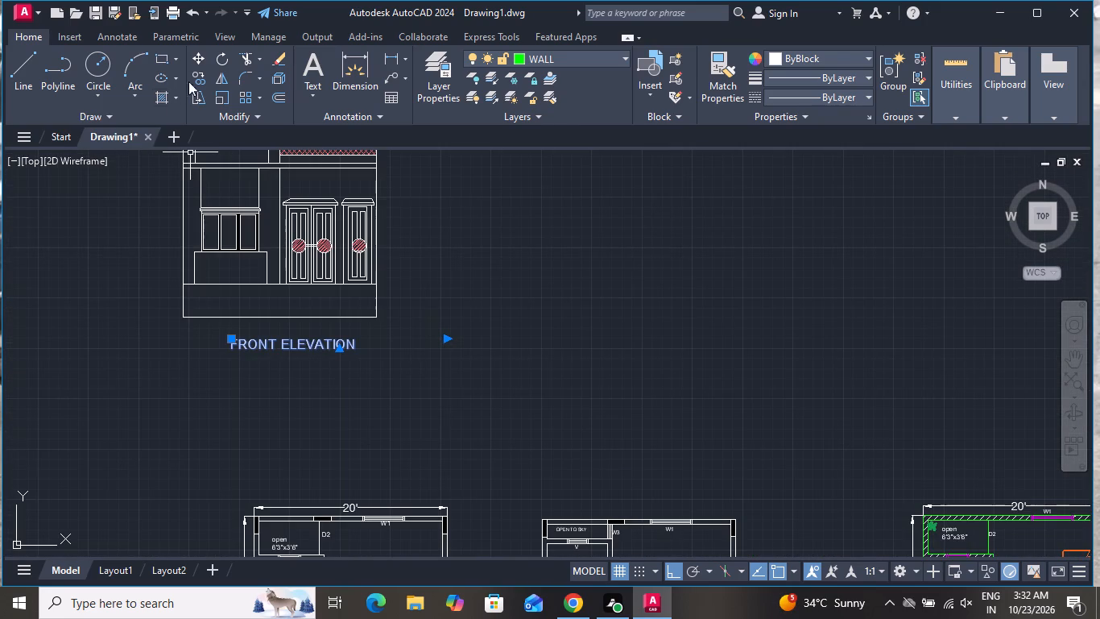
pyautogui.click(202, 52)
pyautogui.click(261, 346)
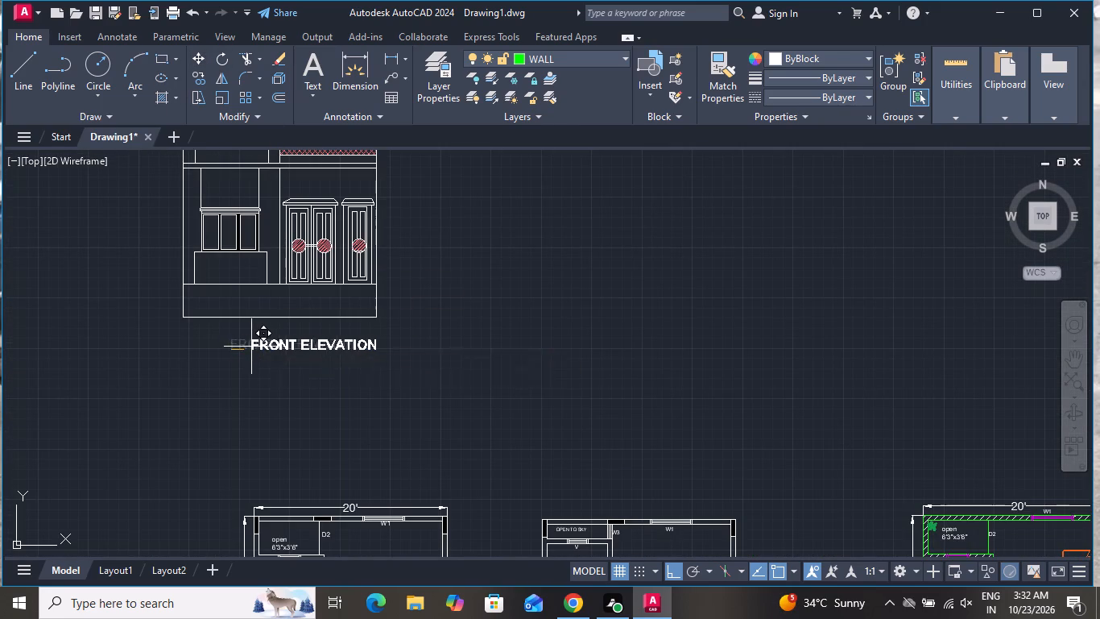
pyautogui.click(204, 335)
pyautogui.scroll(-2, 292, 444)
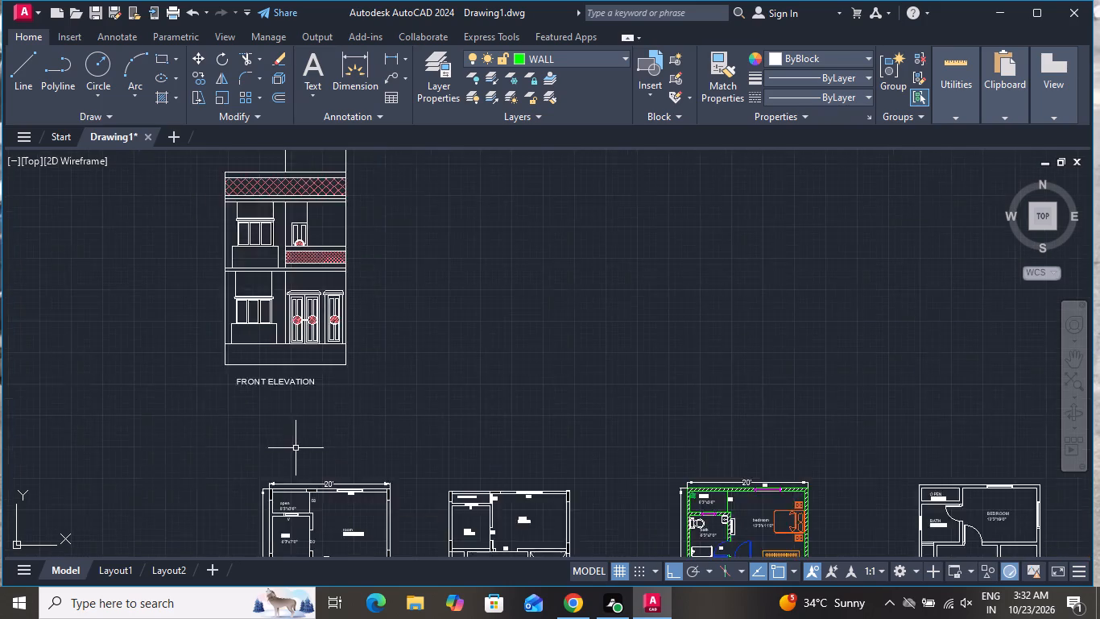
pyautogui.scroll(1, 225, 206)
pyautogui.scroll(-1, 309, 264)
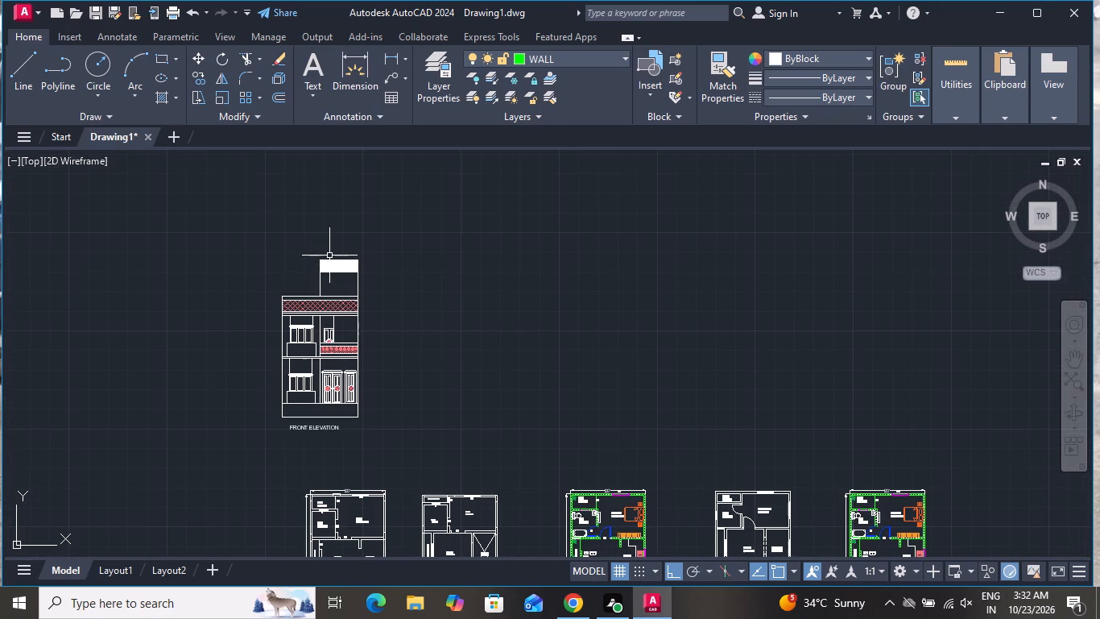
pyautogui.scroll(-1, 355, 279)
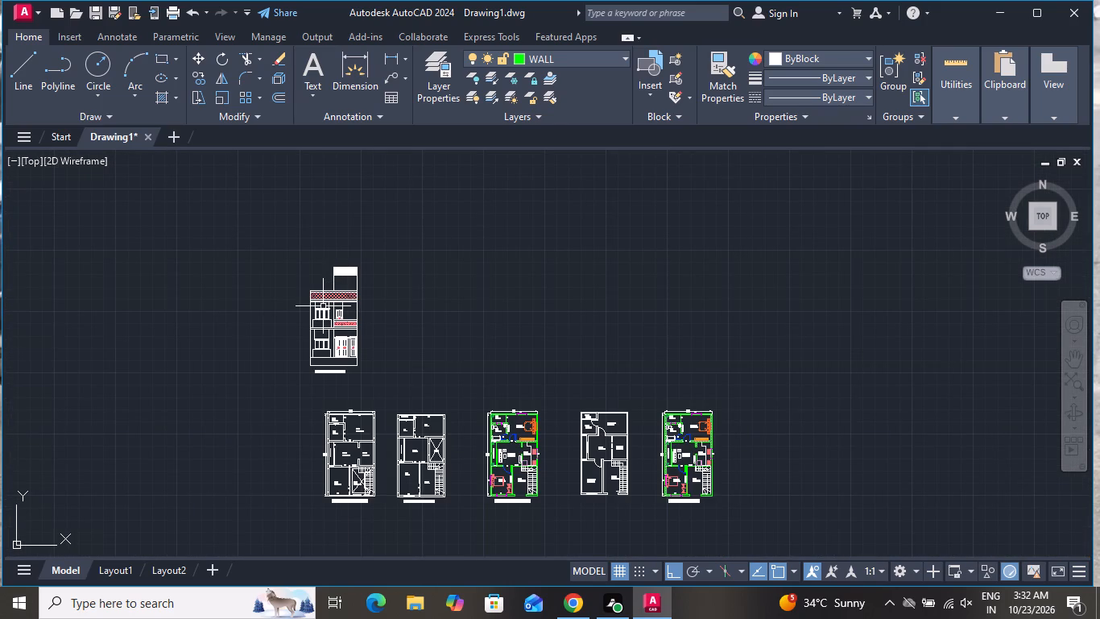
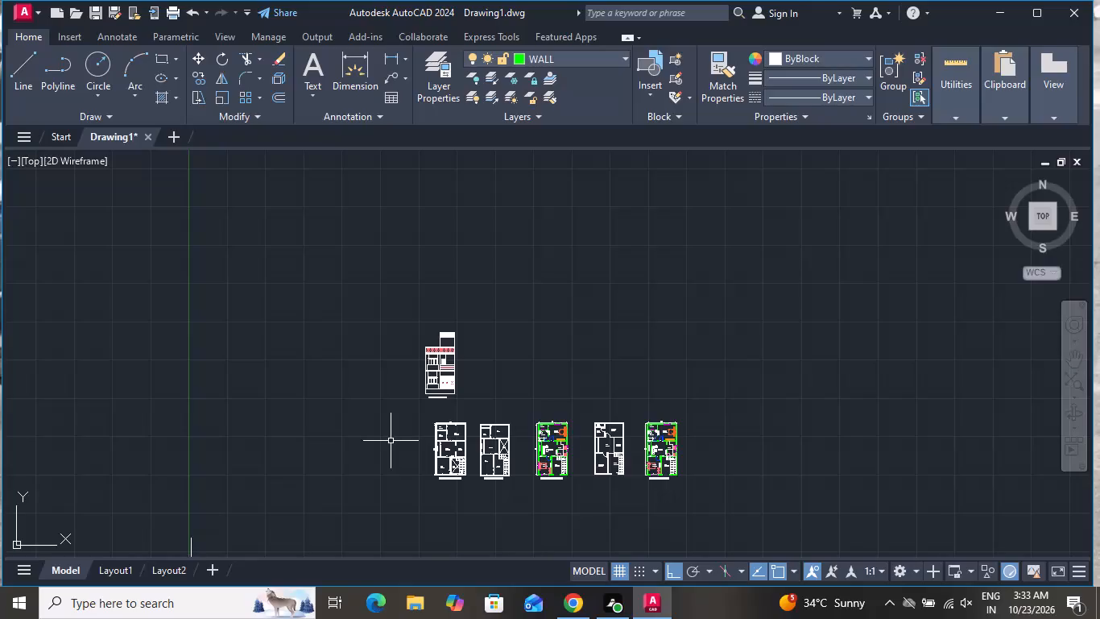
# Copy the whole front elevation with its title horizontally about 45'-9" to the right of the original.
pyautogui.scroll(1, 465, 325)
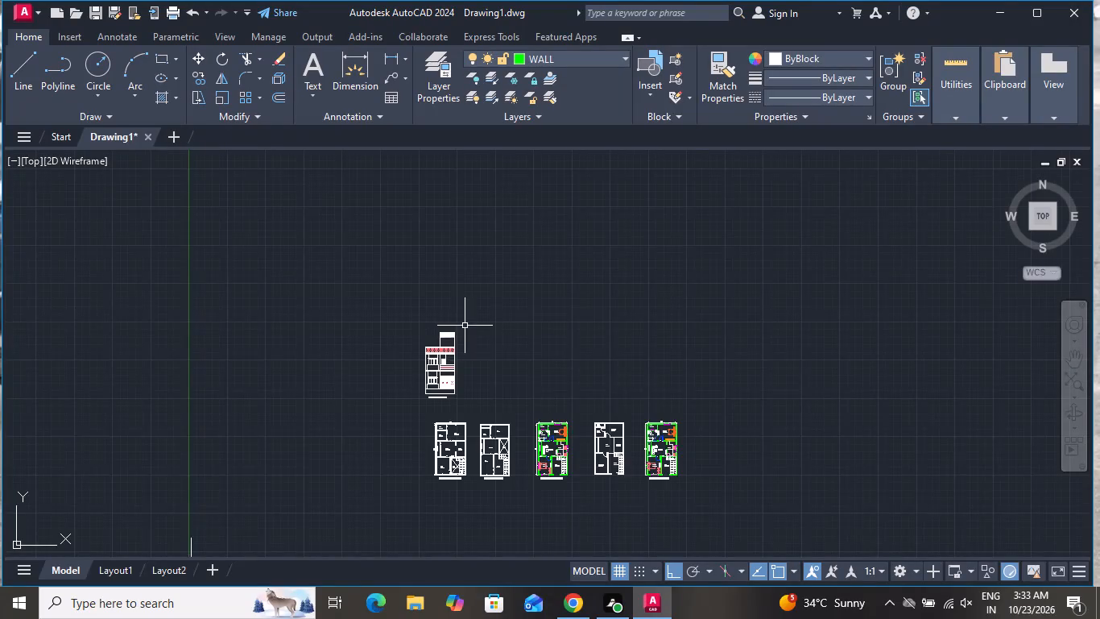
pyautogui.click(465, 325)
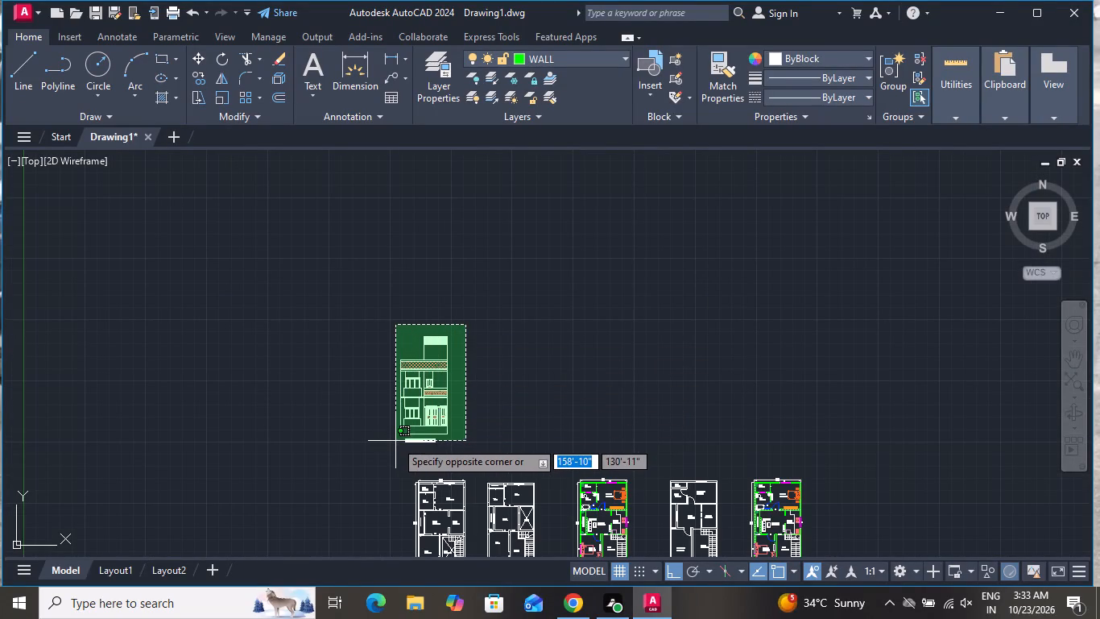
pyautogui.click(391, 451)
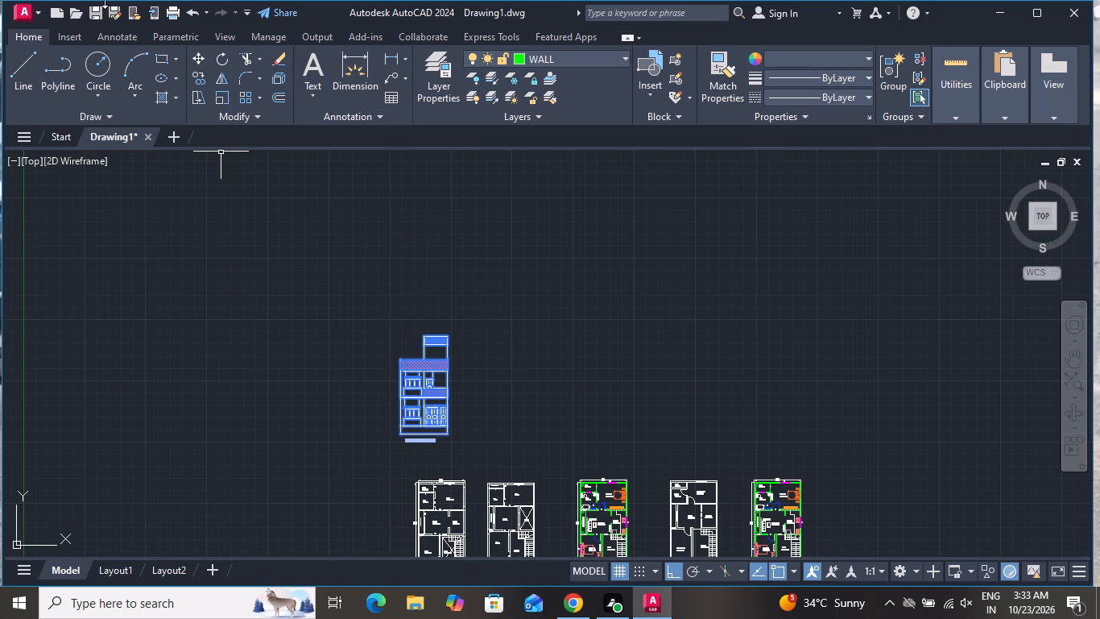
pyautogui.click(192, 79)
pyautogui.click(420, 406)
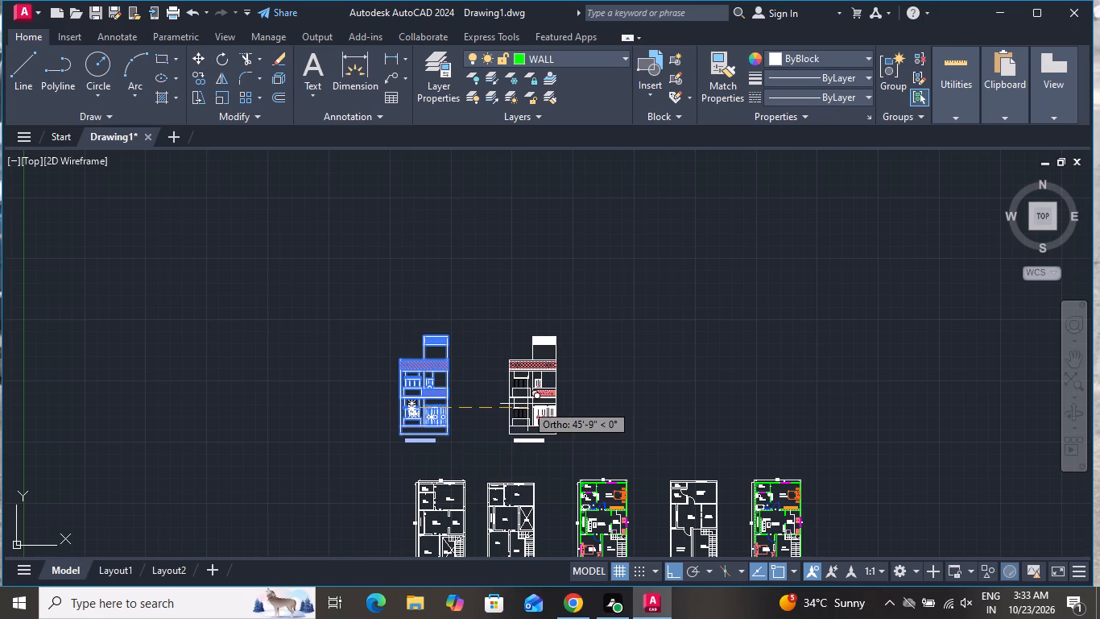
pyautogui.click(528, 405)
pyautogui.rightClick(532, 403)
pyautogui.click(599, 195)
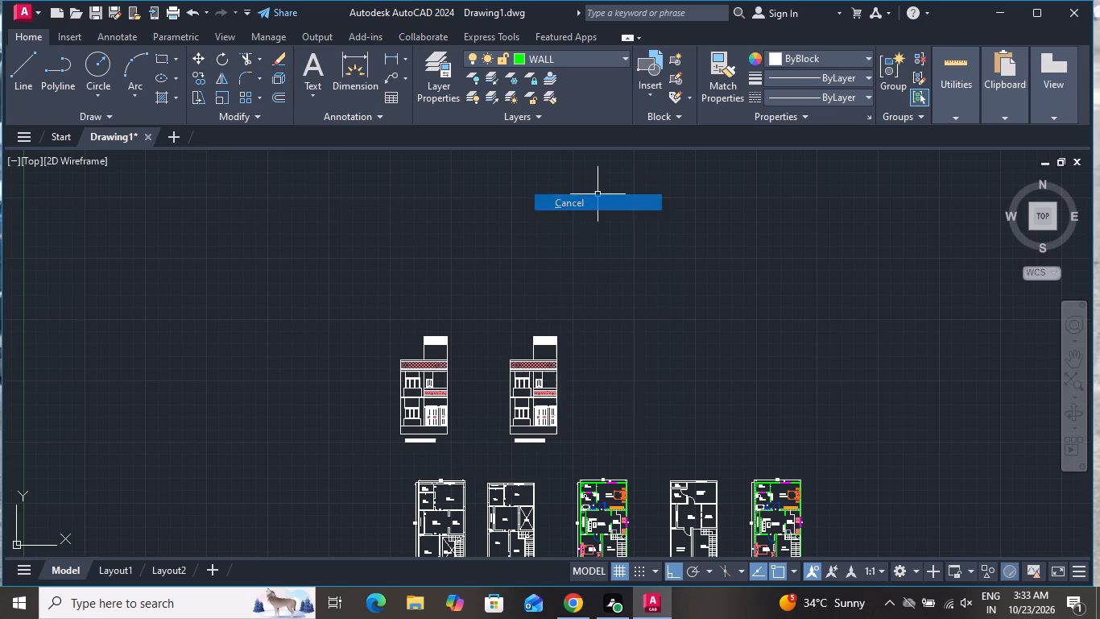
# Delete the rooftop box and the parapet band's red crosshatch from the copied elevation.
pyautogui.scroll(2, 546, 362)
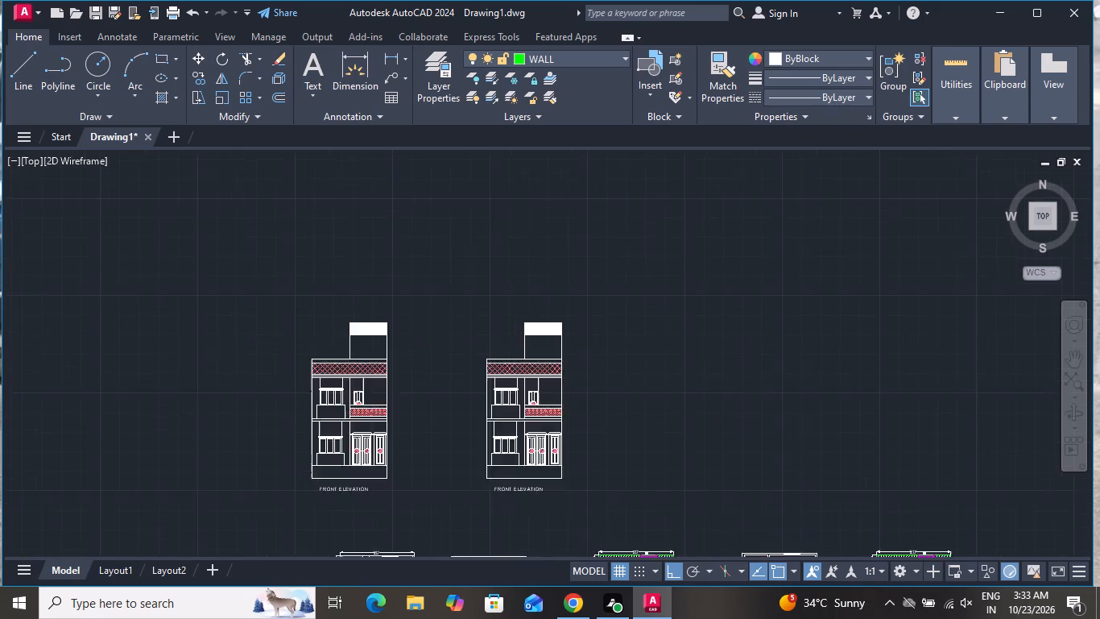
pyautogui.click(581, 297)
pyautogui.click(481, 334)
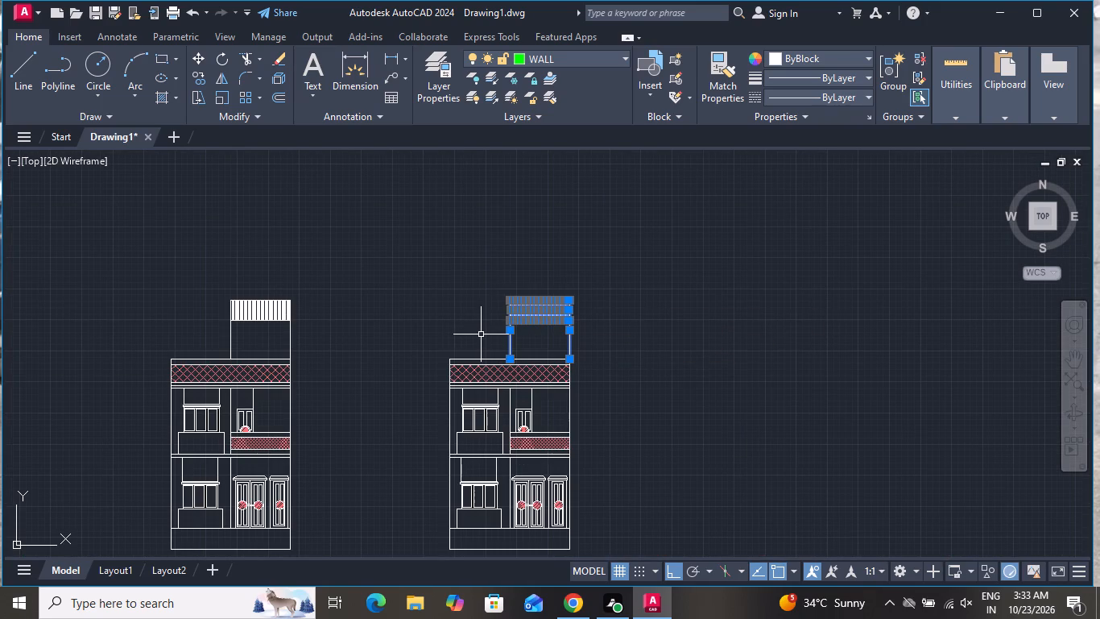
pyautogui.press('Delete')
pyautogui.scroll(2, 490, 365)
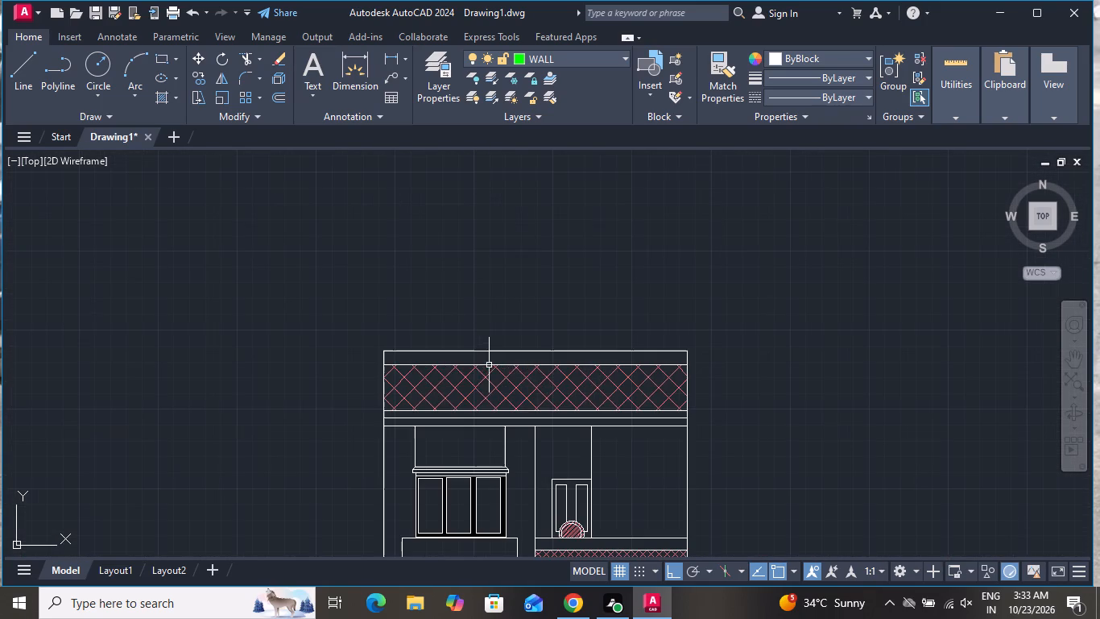
pyautogui.click(482, 386)
pyautogui.press('Delete')
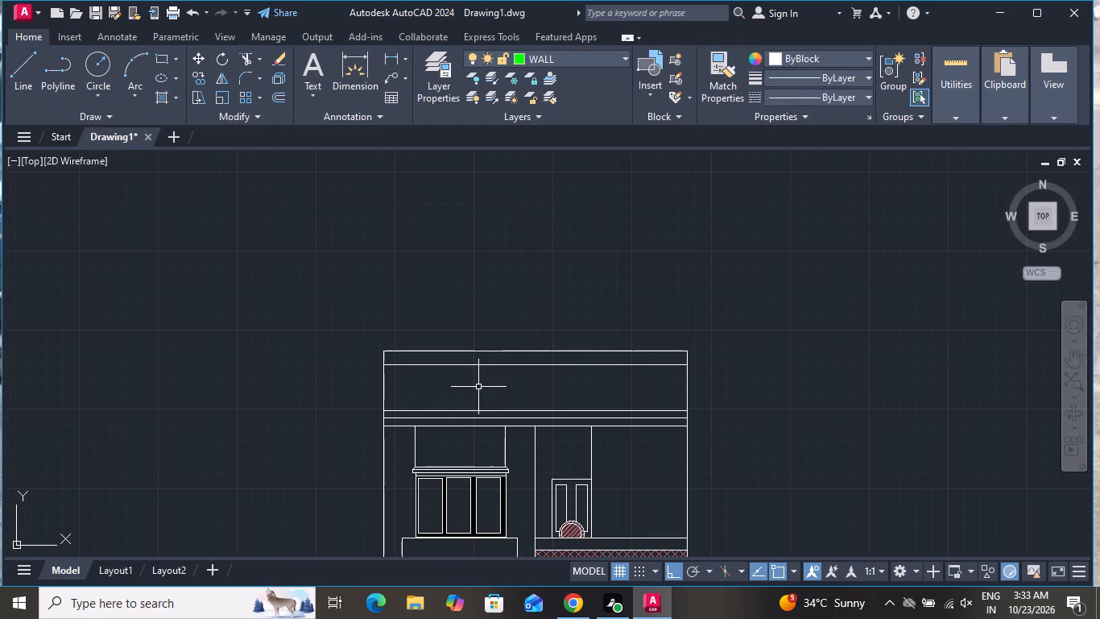
# Delete the upper floor's window, door, railing and related interior lines from the copied elevation.
pyautogui.scroll(-2, 502, 297)
pyautogui.click(568, 359)
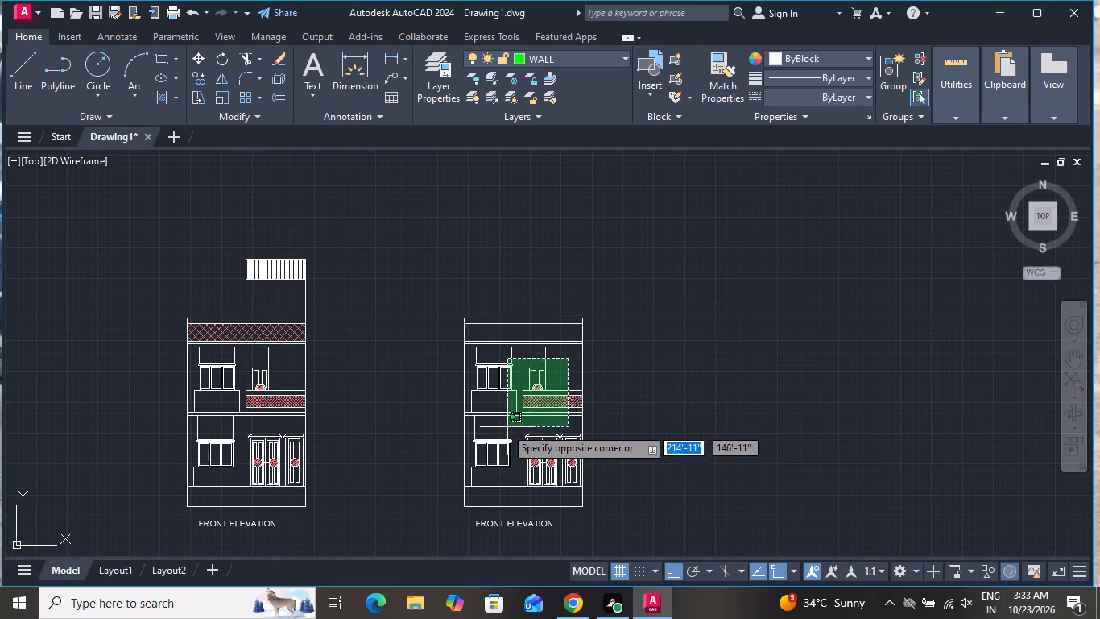
pyautogui.click(474, 415)
pyautogui.press('Delete')
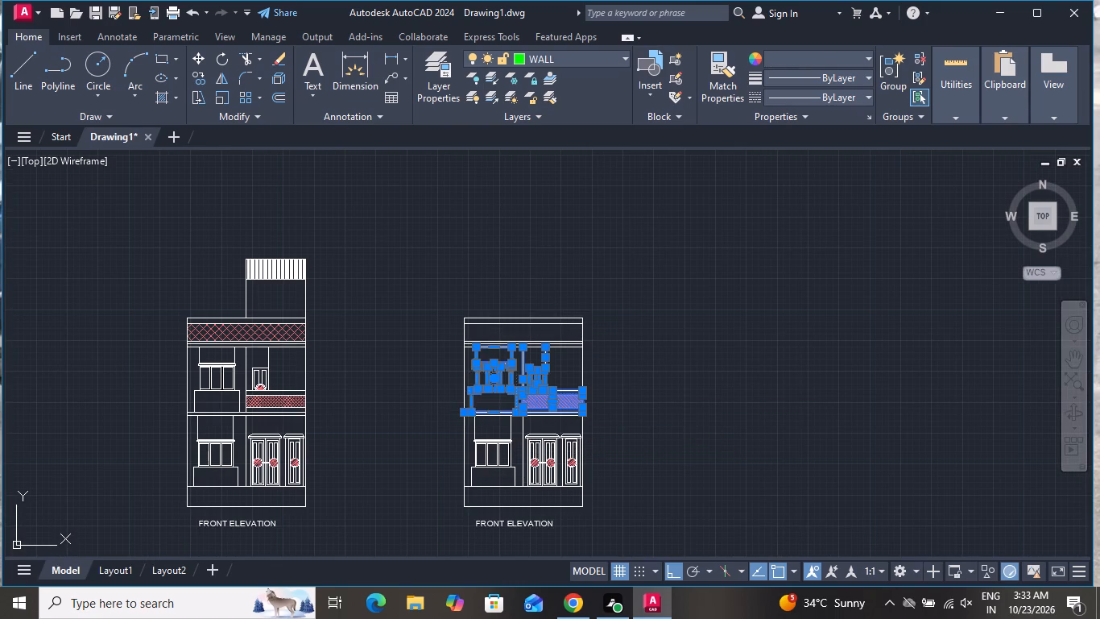
# Delete the ground floor's window, doors and interior lines from the copied elevation, including the stray fragment near its right edge.
pyautogui.scroll(1, 573, 438)
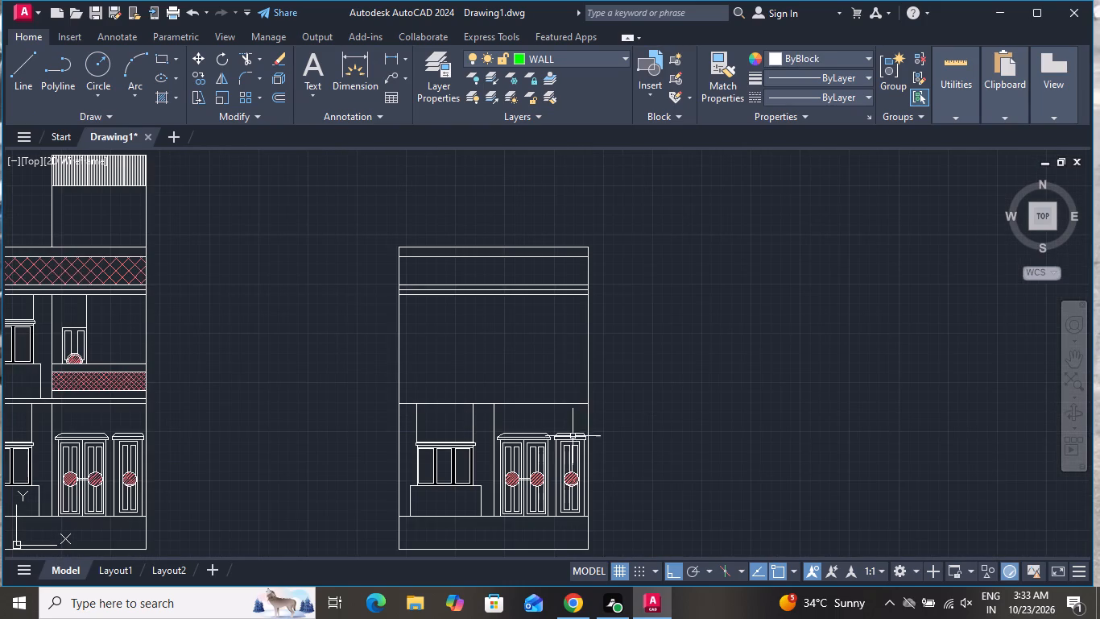
pyautogui.click(580, 417)
pyautogui.click(412, 506)
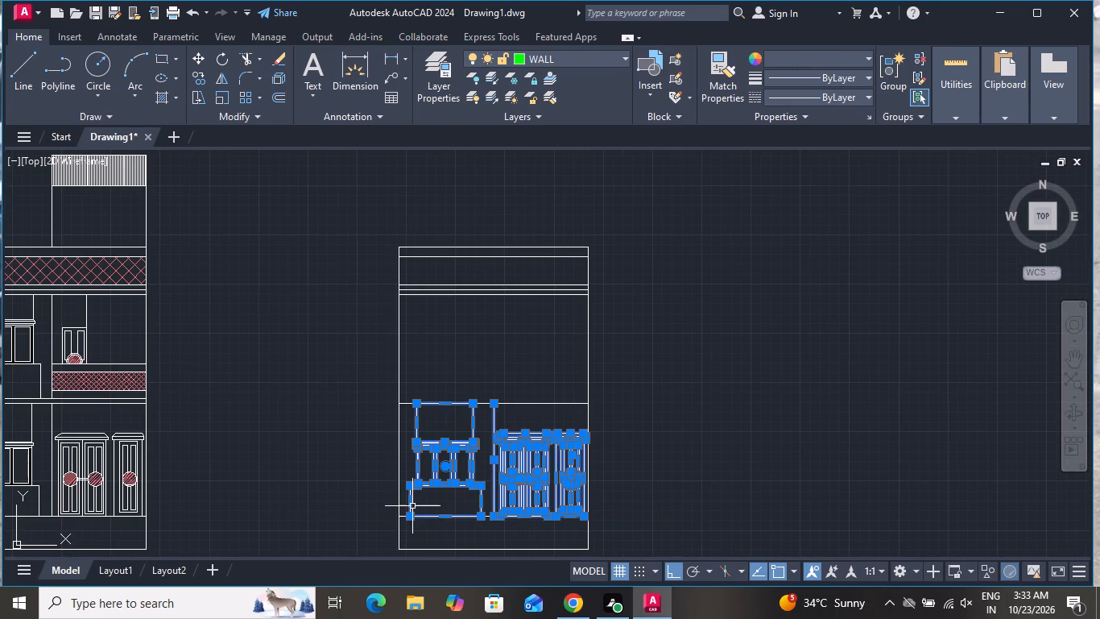
pyautogui.press('Delete')
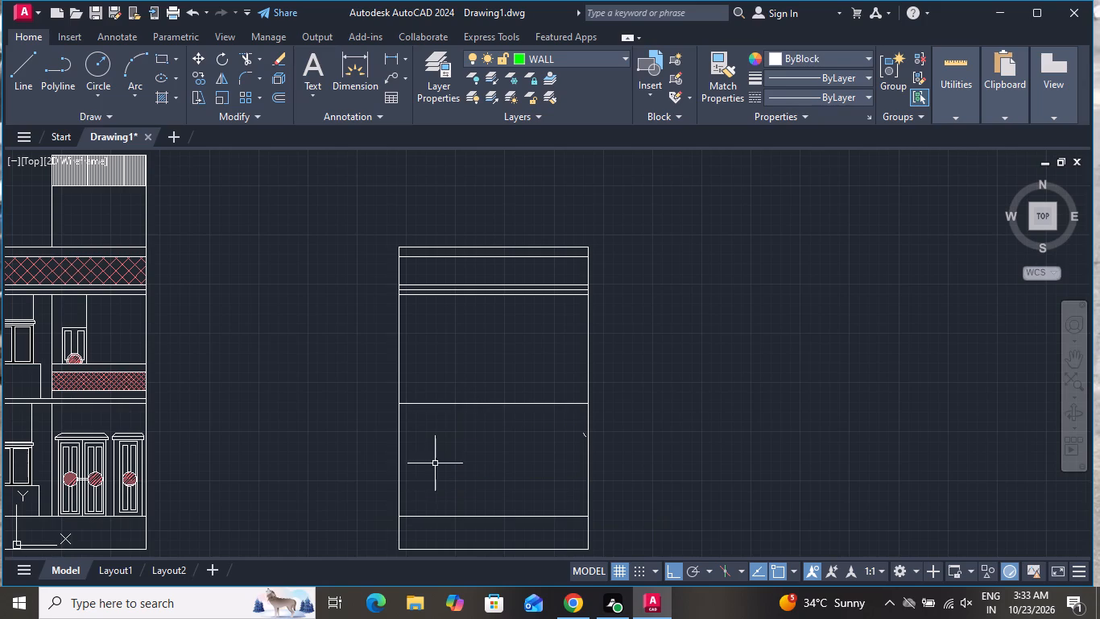
pyautogui.scroll(1, 578, 430)
pyautogui.click(583, 434)
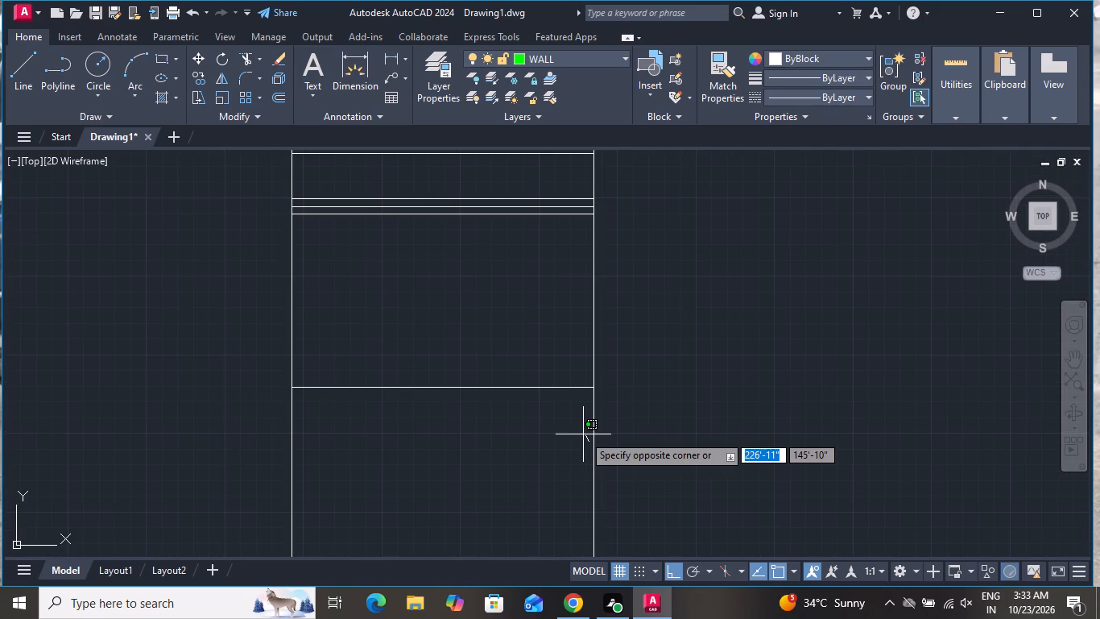
pyautogui.click(588, 442)
pyautogui.click(588, 438)
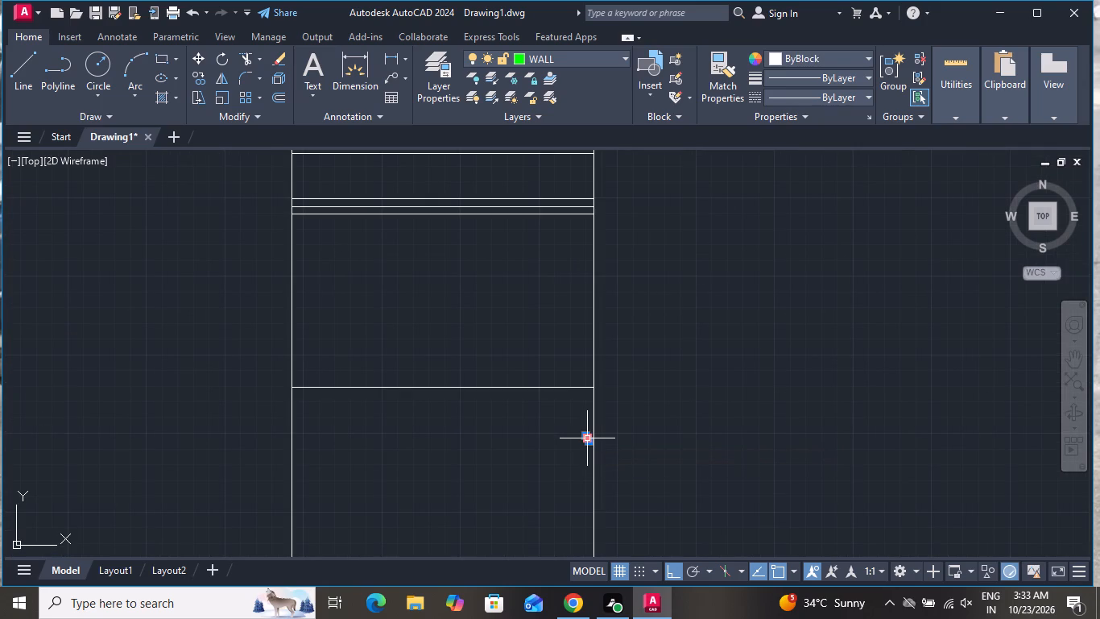
pyautogui.press('Delete')
pyautogui.press('Delete')
pyautogui.press('Delete')
# Offset the copied elevation's left and right outer edges 6" inward and end the Offset command.
pyautogui.scroll(-3, 613, 433)
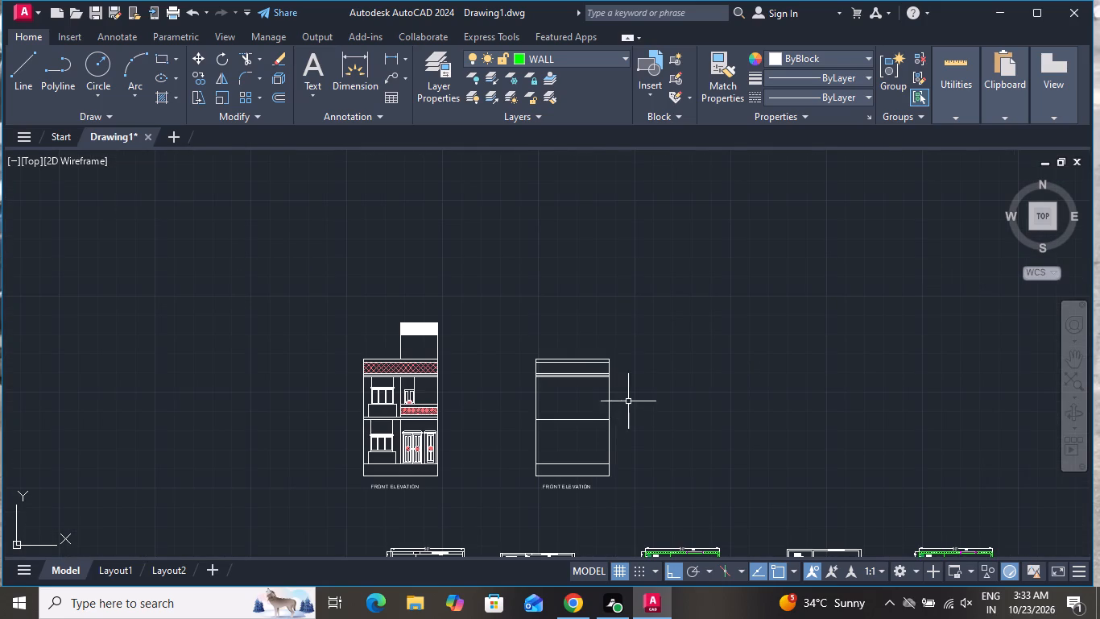
pyautogui.scroll(1, 631, 393)
pyautogui.write('O 6')
pyautogui.hotkey('shift', '"')
pyautogui.press('Return')
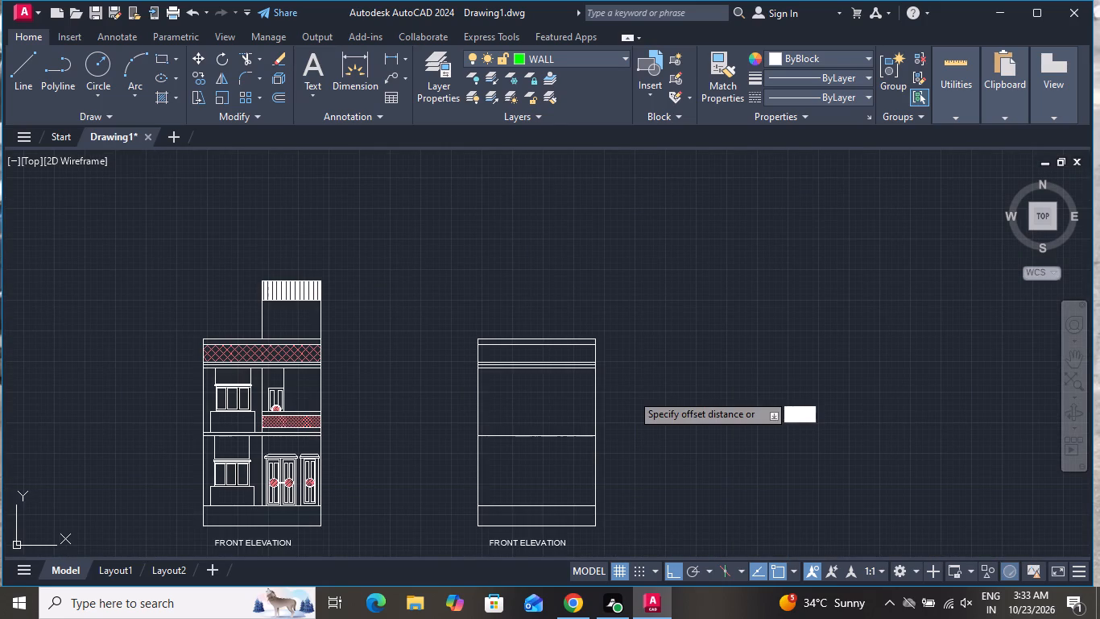
pyautogui.scroll(1, 472, 472)
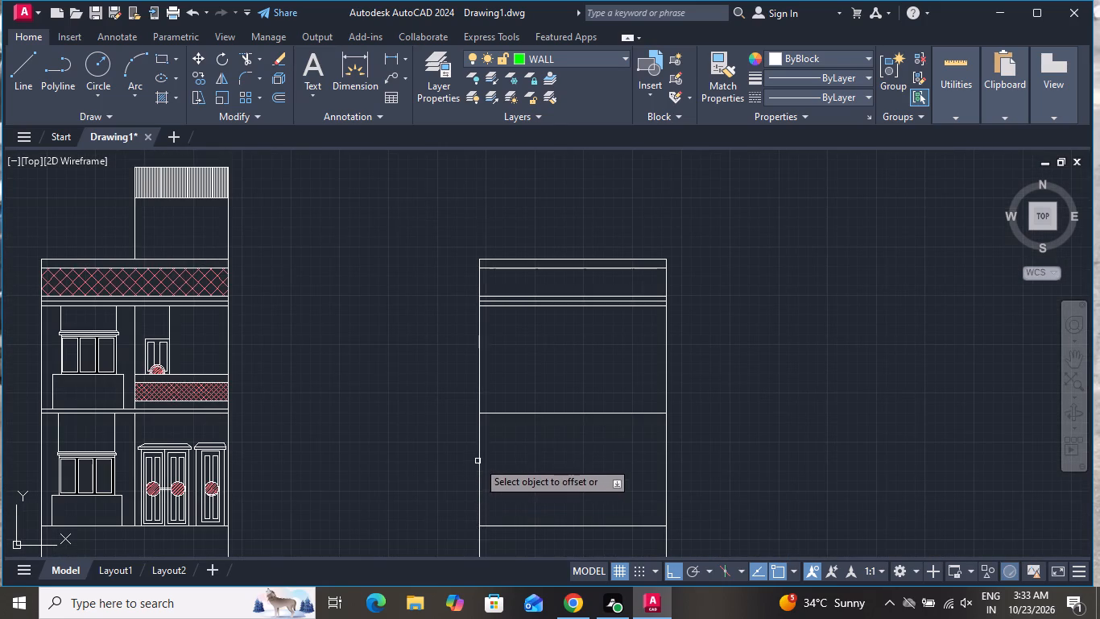
pyautogui.click(478, 461)
pyautogui.click(503, 448)
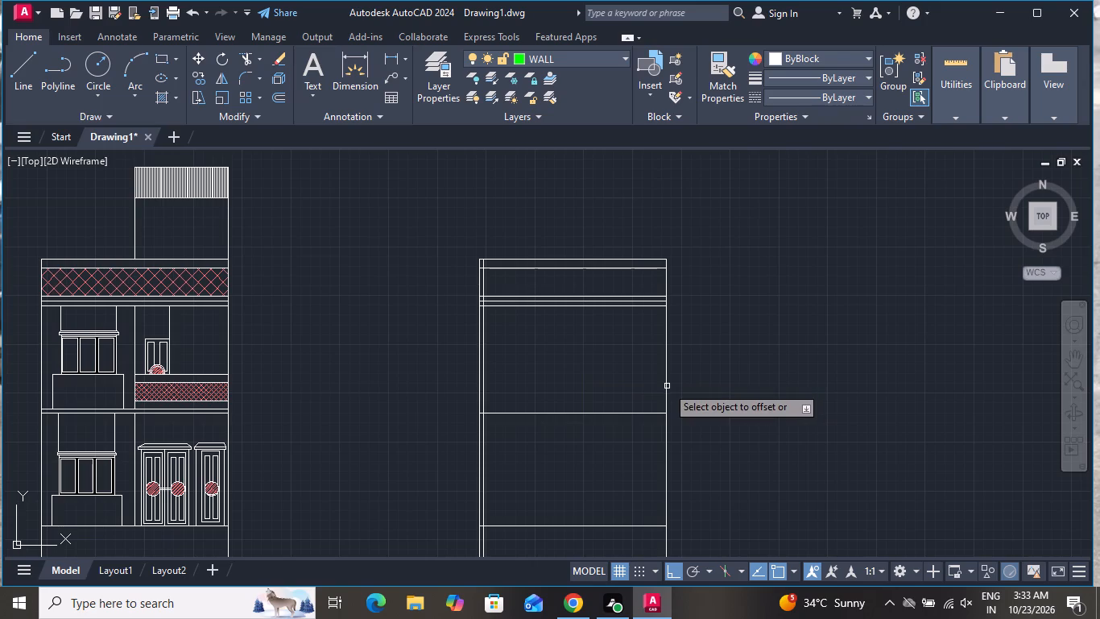
pyautogui.click(667, 386)
pyautogui.click(600, 396)
pyautogui.click(667, 438)
pyautogui.click(622, 457)
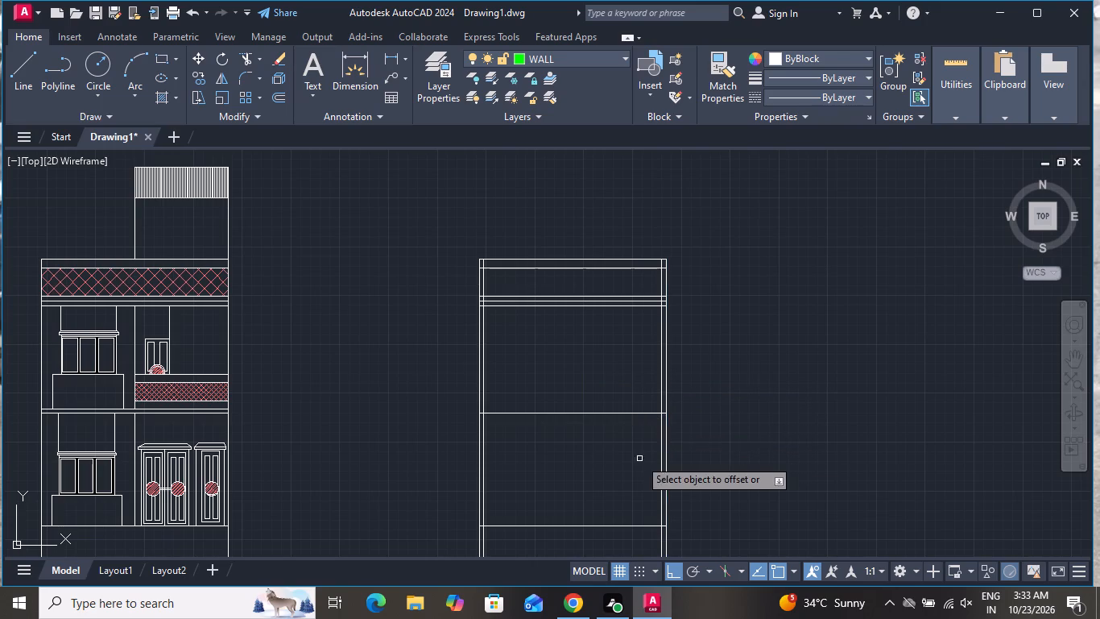
pyautogui.rightClick(751, 289)
pyautogui.click(775, 310)
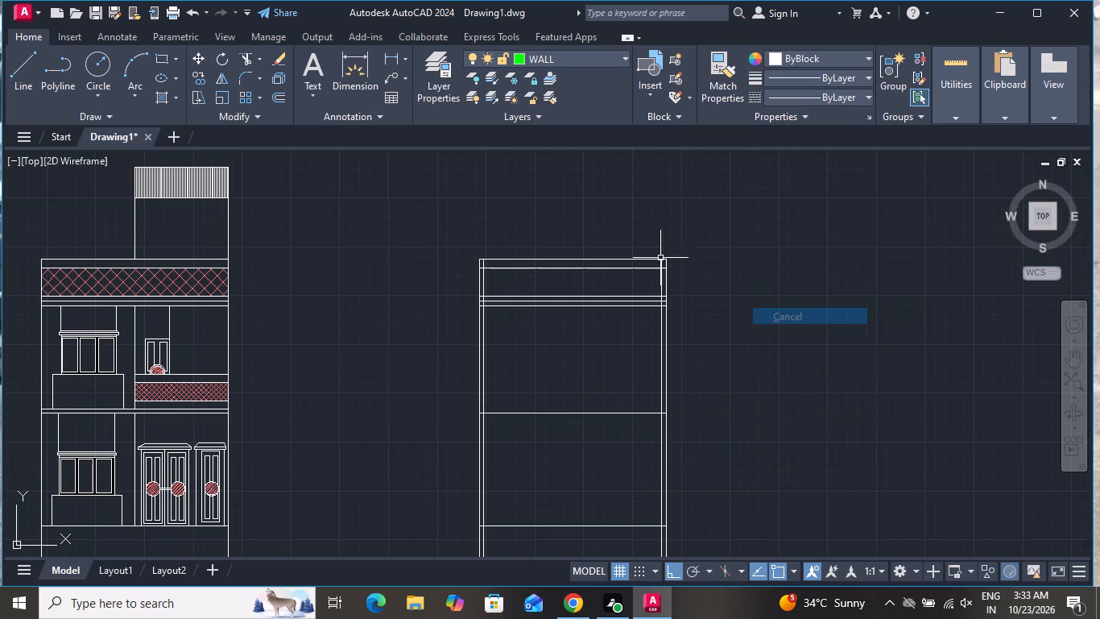
# Trim the parapet's horizontal lines between the copied elevation's left outer edge and its 6" inner line.
pyautogui.click(244, 59)
pyautogui.scroll(4, 470, 256)
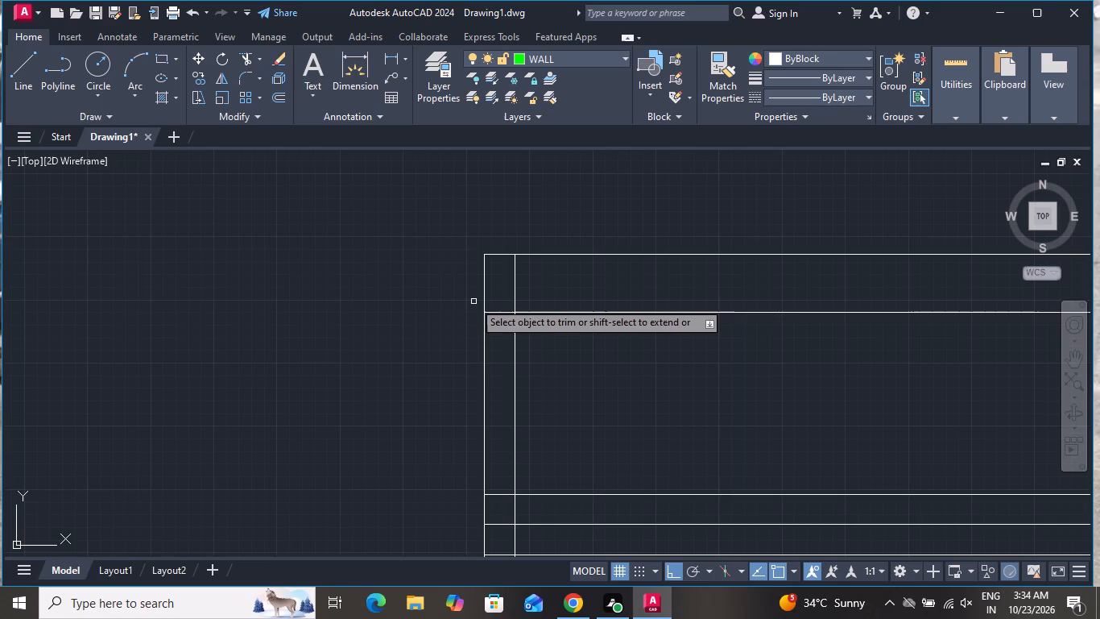
pyautogui.scroll(-1, 465, 301)
pyautogui.click(486, 293)
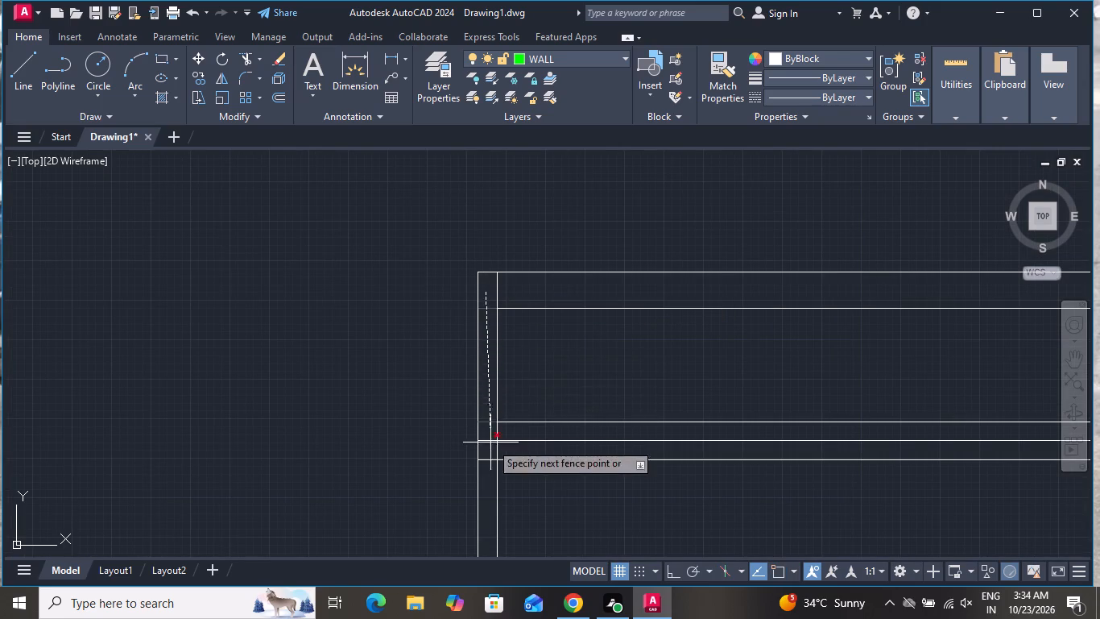
pyautogui.click(486, 467)
pyautogui.scroll(-2, 494, 299)
pyautogui.scroll(-1, 511, 376)
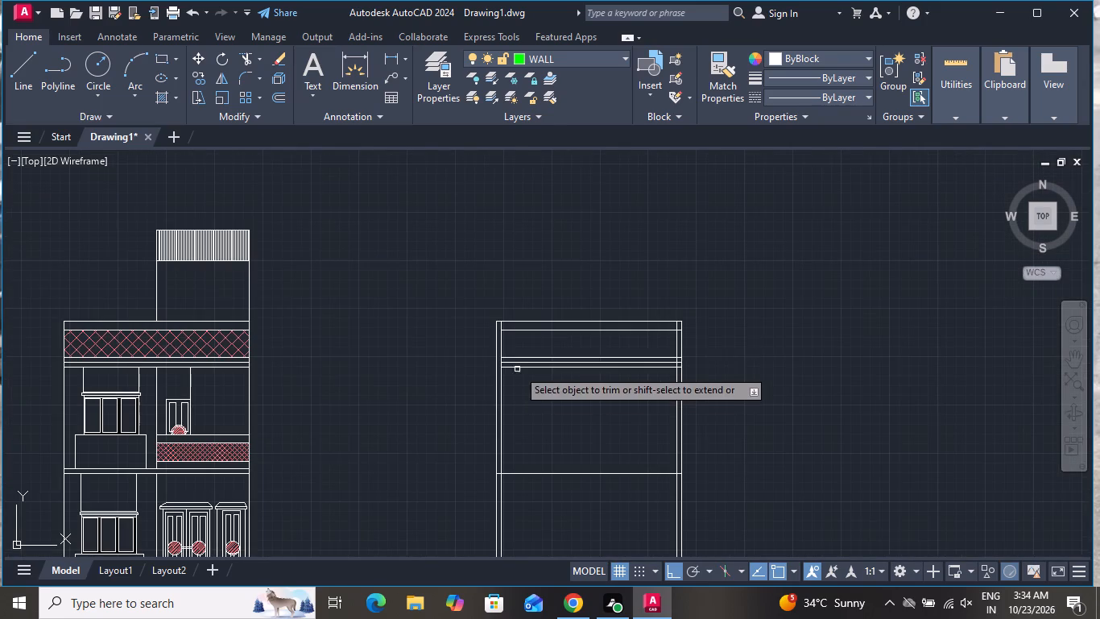
# Trim away the copied elevation's parapet verticals, its top two horizontal lines and the leftover pieces at both corners.
pyautogui.click(488, 331)
pyautogui.click(697, 333)
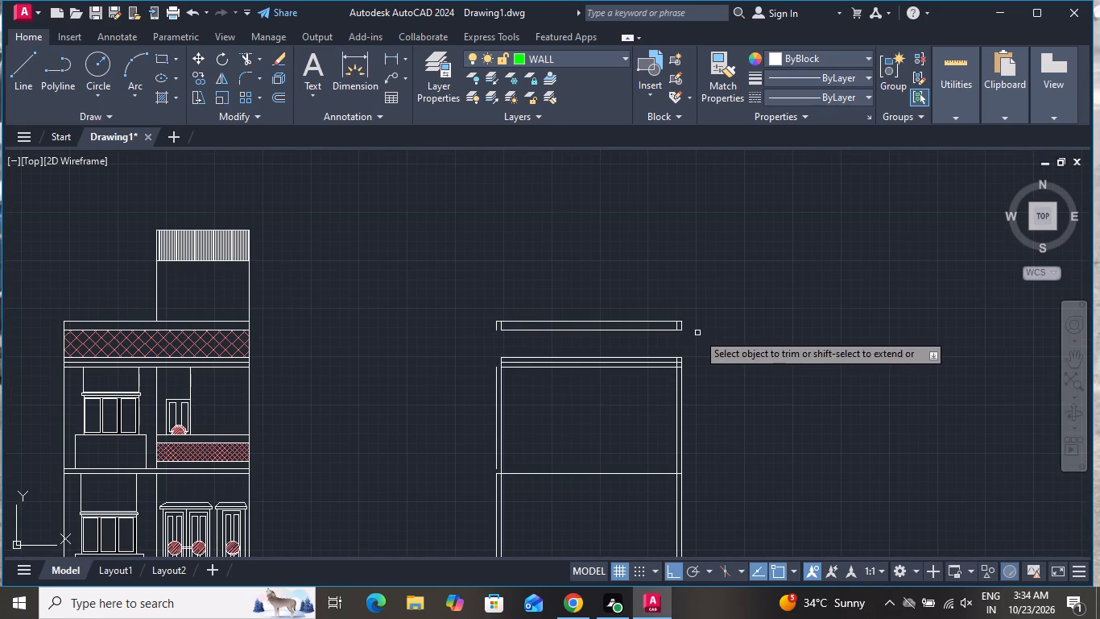
pyautogui.click(638, 301)
pyautogui.click(631, 337)
pyautogui.click(681, 327)
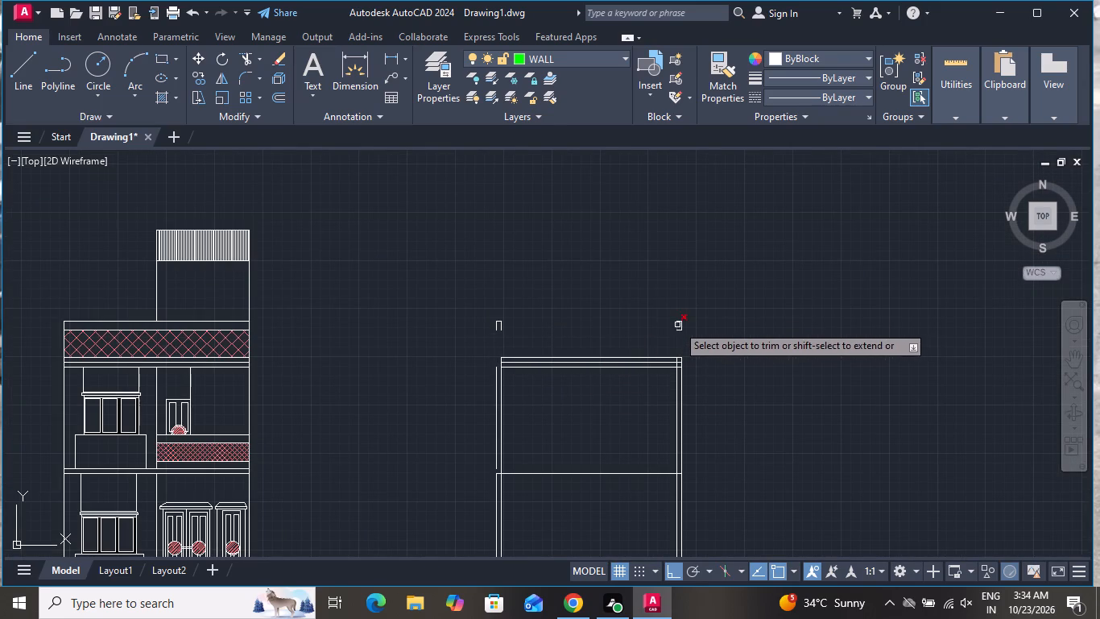
pyautogui.click(677, 325)
pyautogui.click(681, 317)
pyautogui.click(681, 326)
pyautogui.click(680, 334)
pyautogui.click(682, 325)
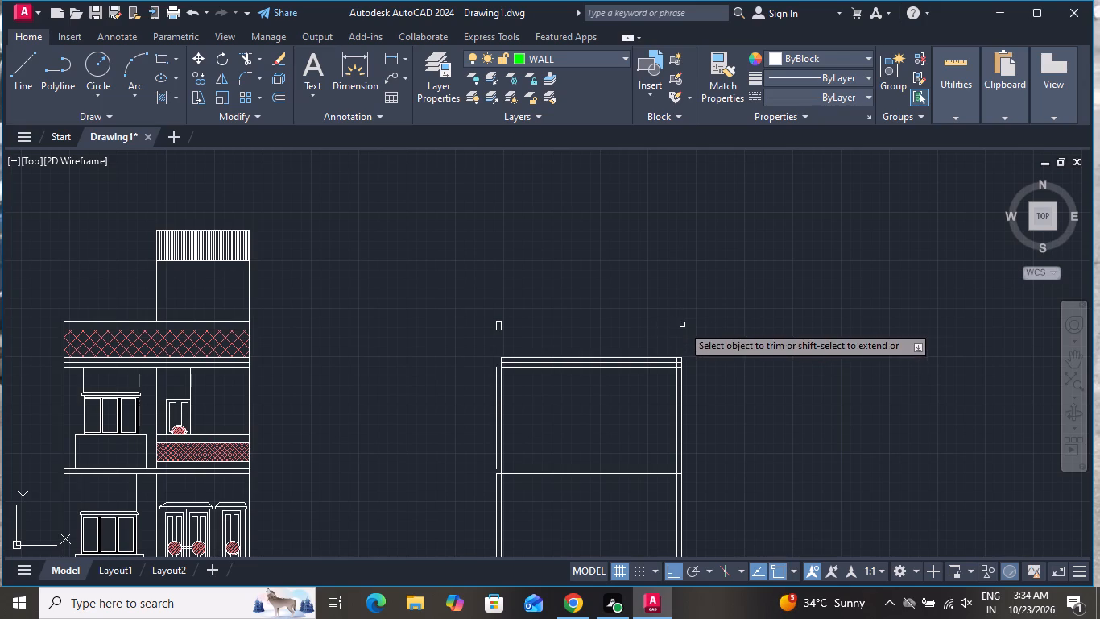
pyautogui.click(507, 324)
pyautogui.click(490, 326)
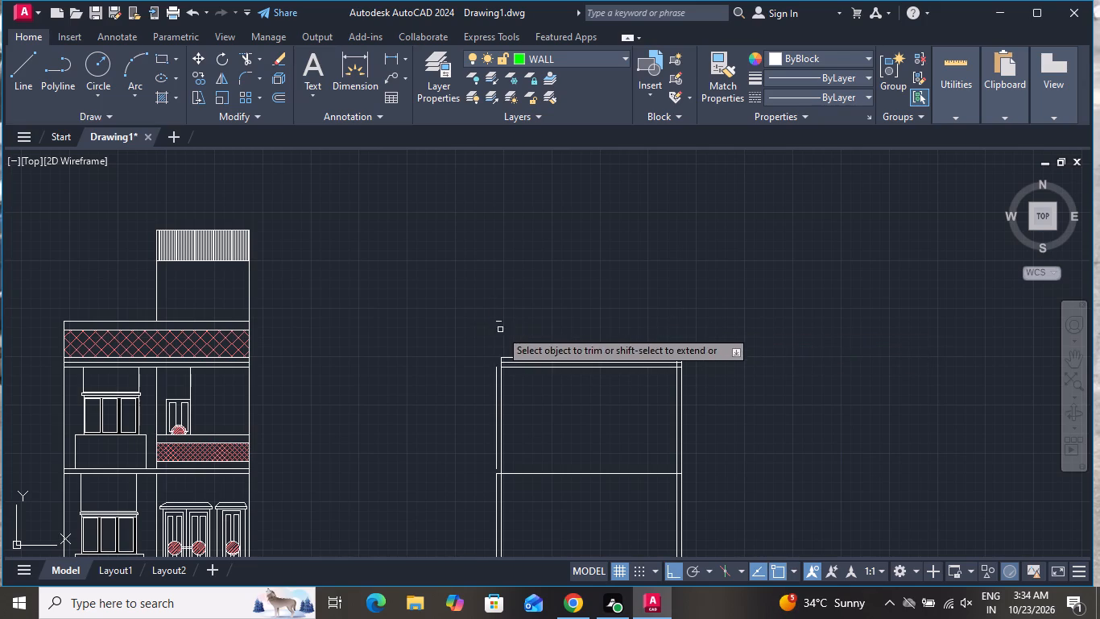
pyautogui.click(503, 326)
pyautogui.click(496, 314)
# Trim away the copied elevation's topmost horizontal line and the short vertical stubs it leaves at both upper corners.
pyautogui.scroll(-2, 519, 285)
pyautogui.scroll(3, 535, 306)
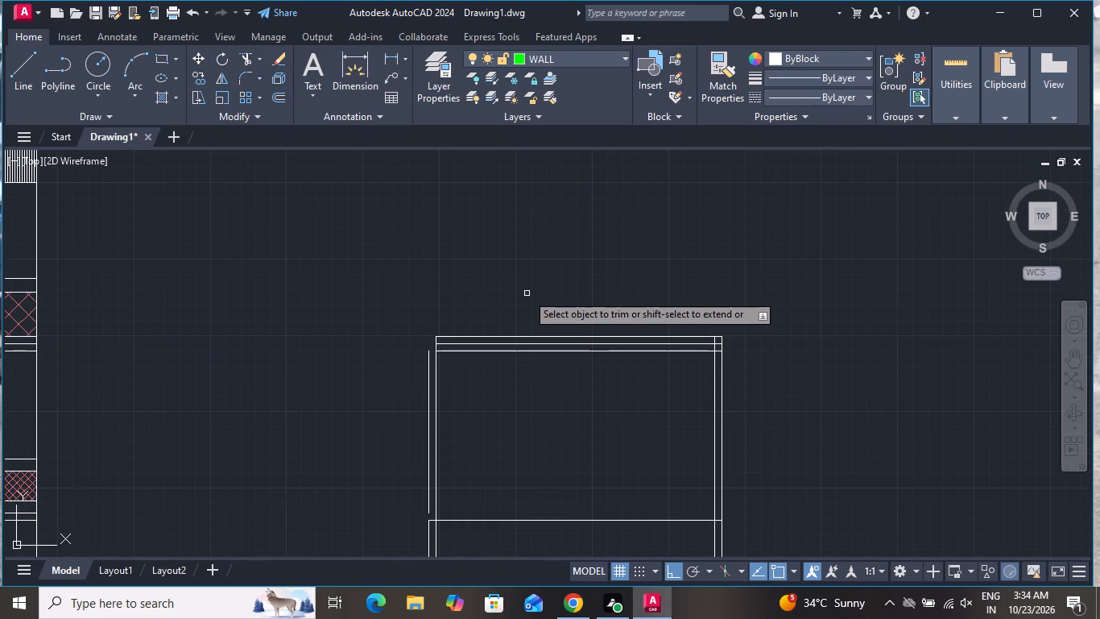
pyautogui.scroll(-2, 527, 293)
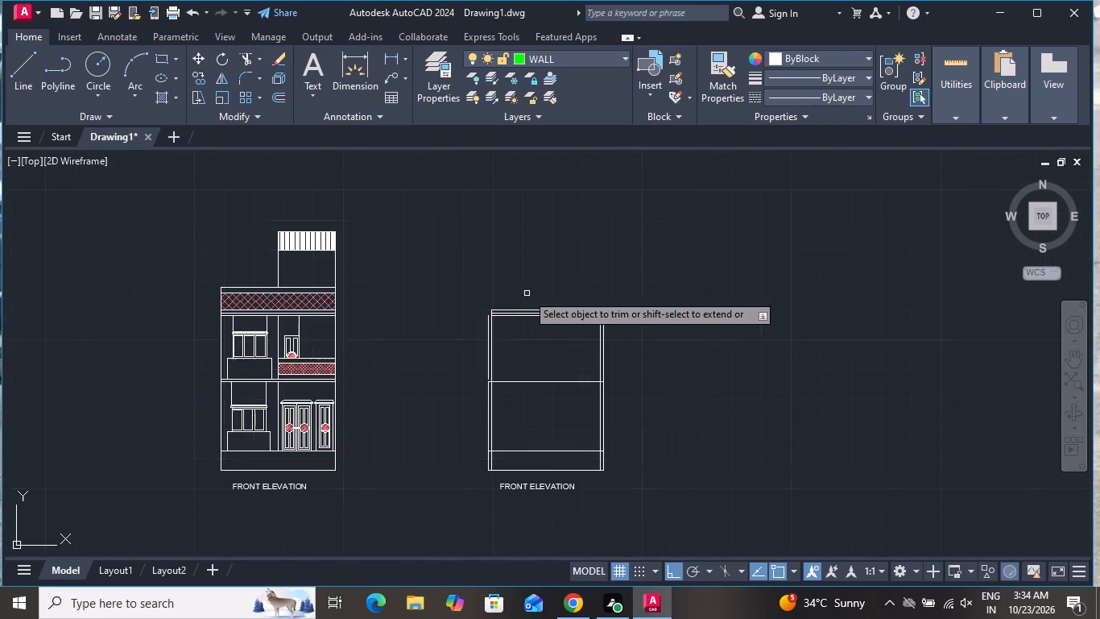
pyautogui.scroll(2, 513, 315)
pyautogui.click(513, 301)
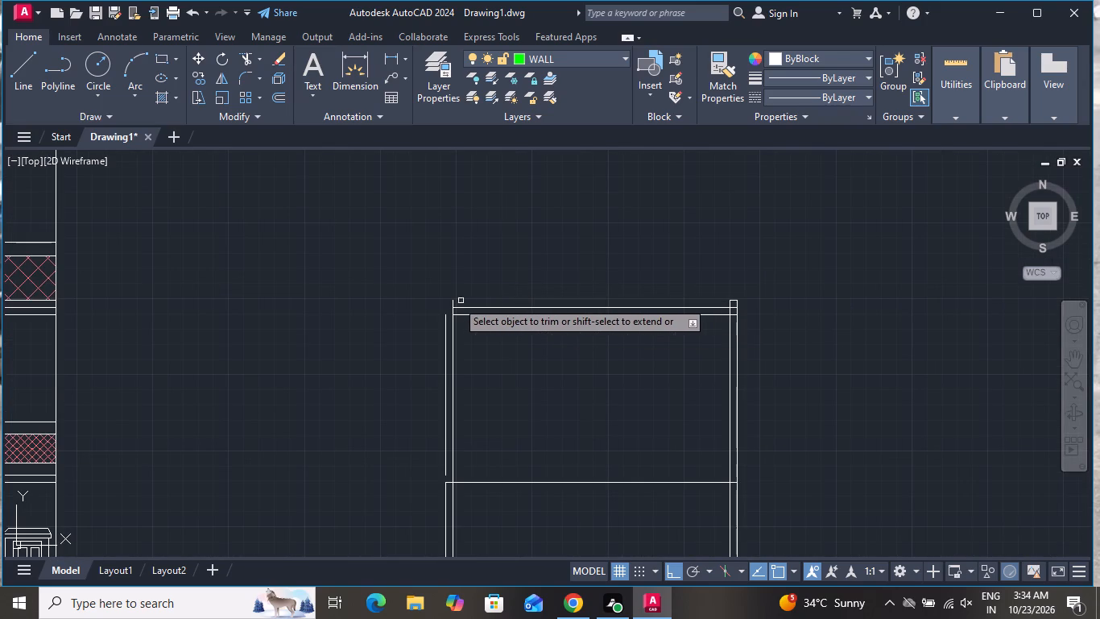
pyautogui.click(454, 303)
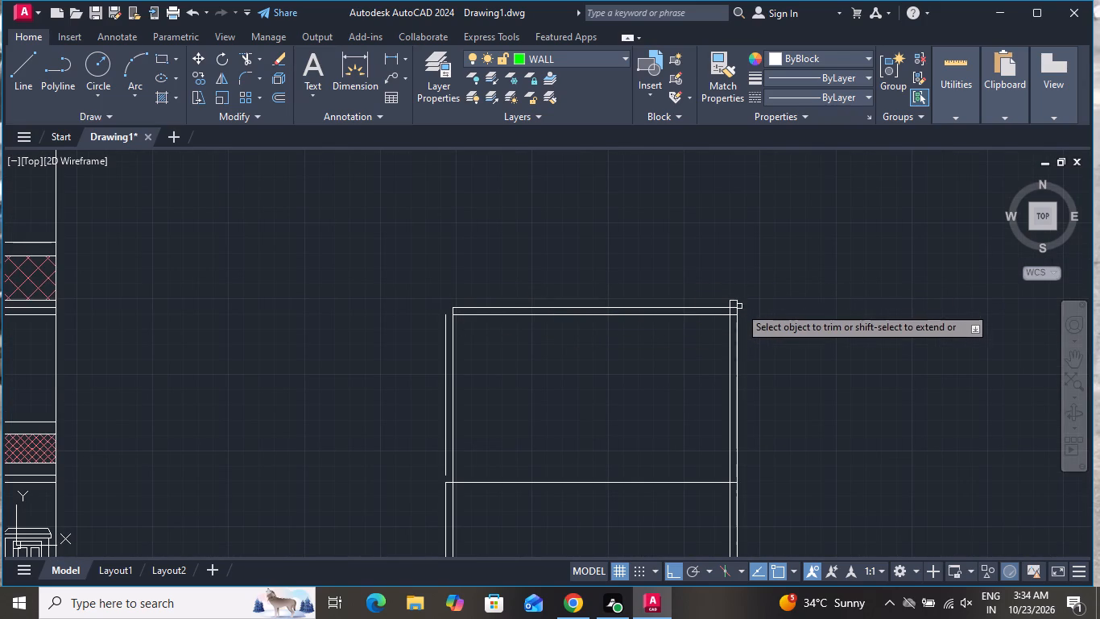
pyautogui.click(734, 301)
pyautogui.click(732, 300)
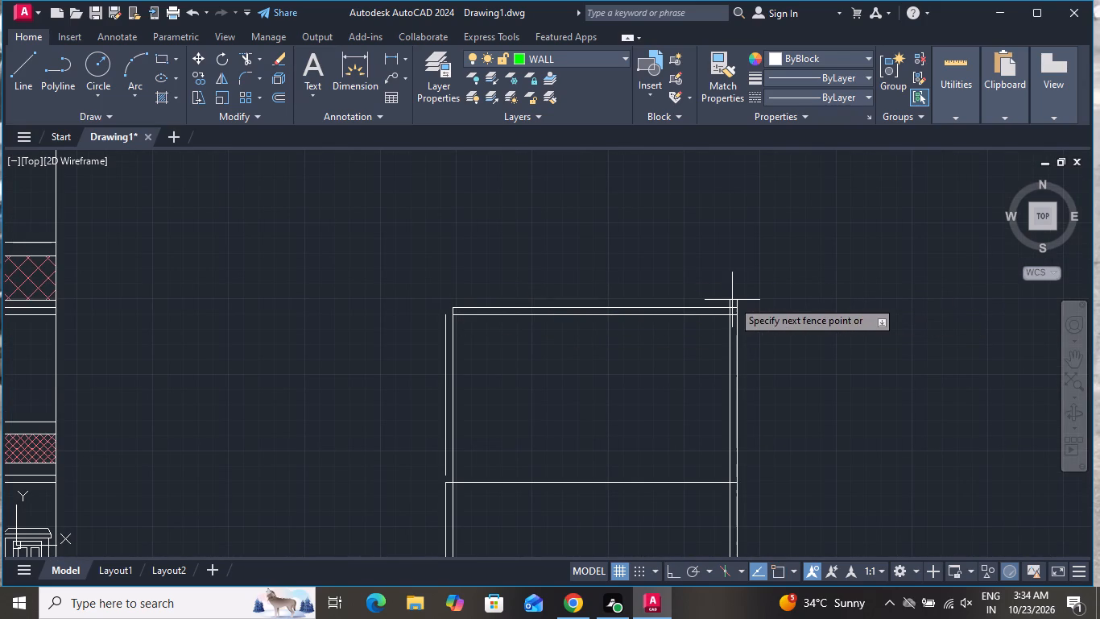
pyautogui.click(740, 305)
pyautogui.click(729, 302)
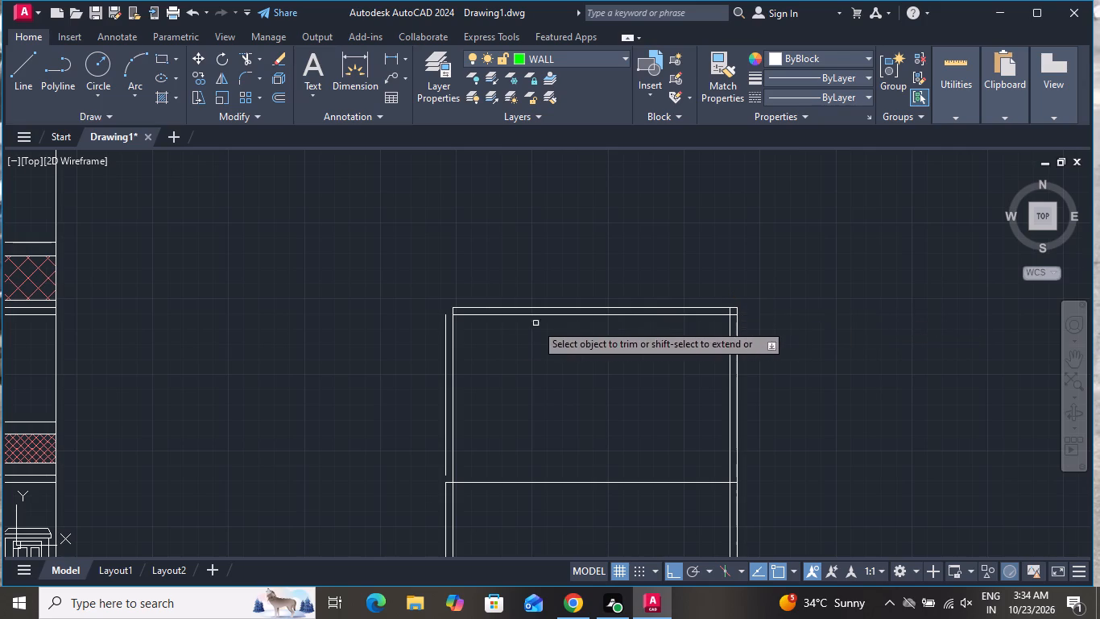
# Trim the lower roof line and the mid-floor line where they cross between the two right wall lines.
pyautogui.scroll(-1, 511, 282)
pyautogui.scroll(3, 654, 308)
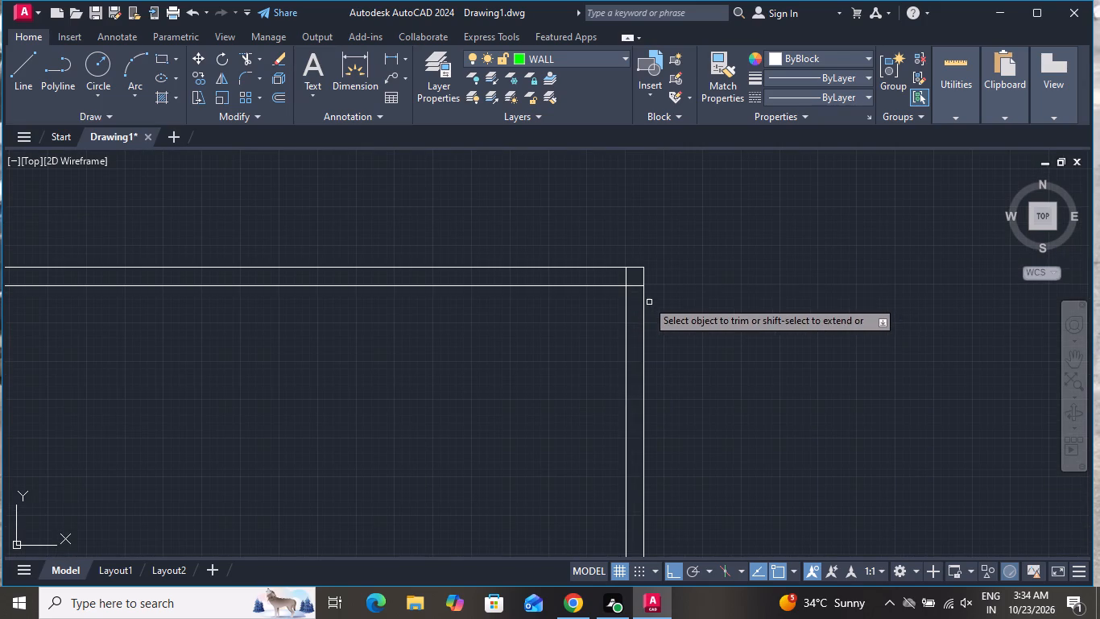
pyautogui.click(638, 285)
pyautogui.scroll(-3, 872, 279)
pyautogui.scroll(4, 810, 381)
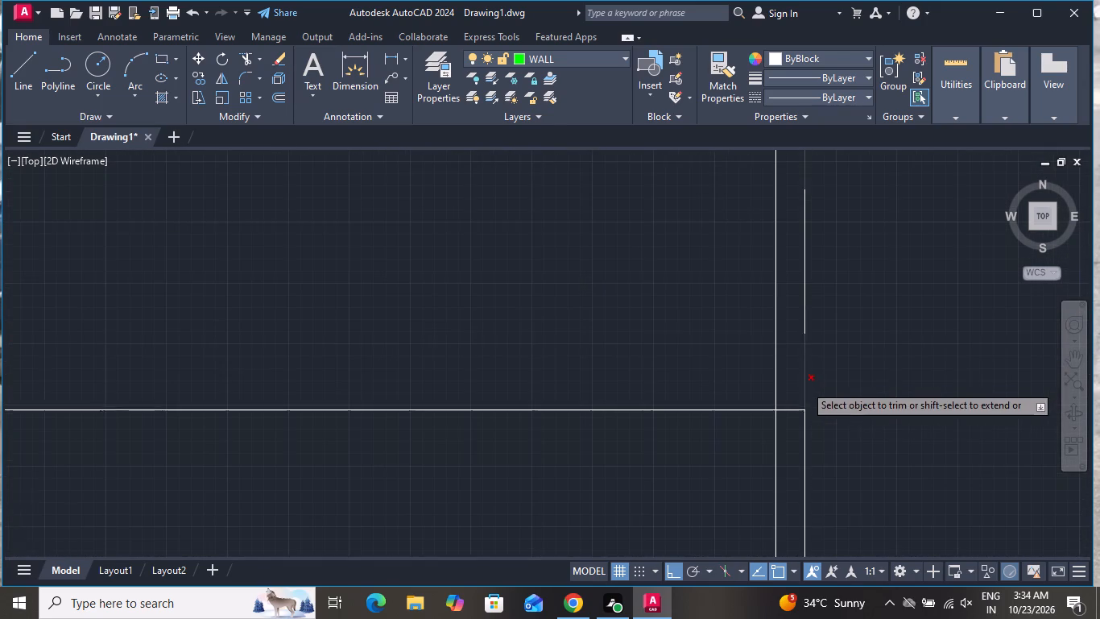
pyautogui.click(790, 396)
pyautogui.click(785, 467)
pyautogui.scroll(-3, 896, 369)
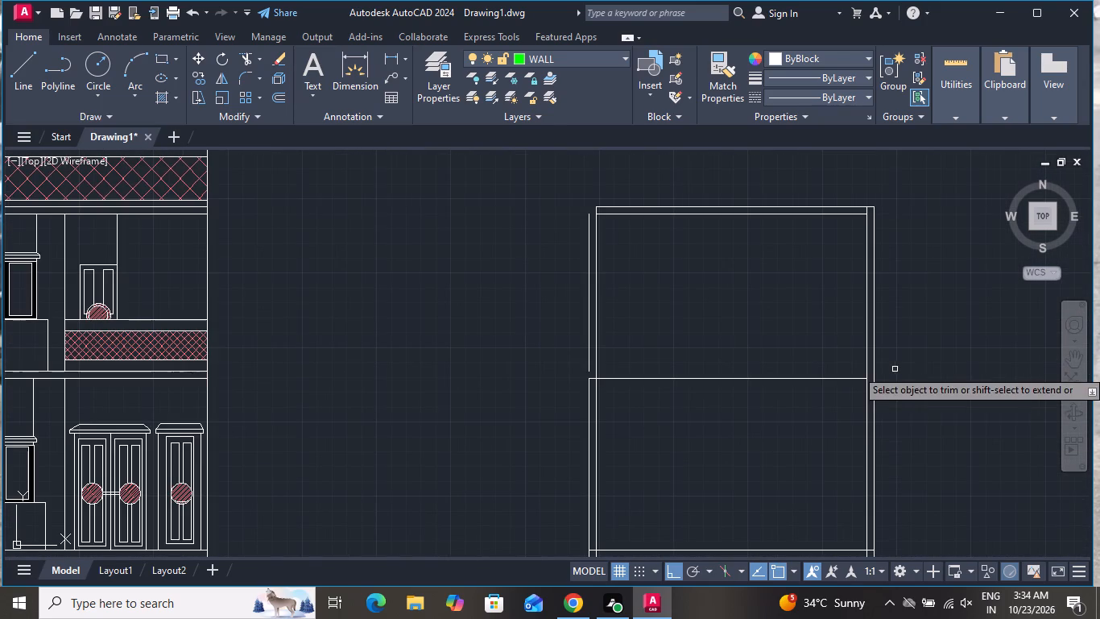
# Trim the mid-floor line between the two left wall lines and end the Trim command.
pyautogui.scroll(-1, 674, 398)
pyautogui.scroll(2, 625, 509)
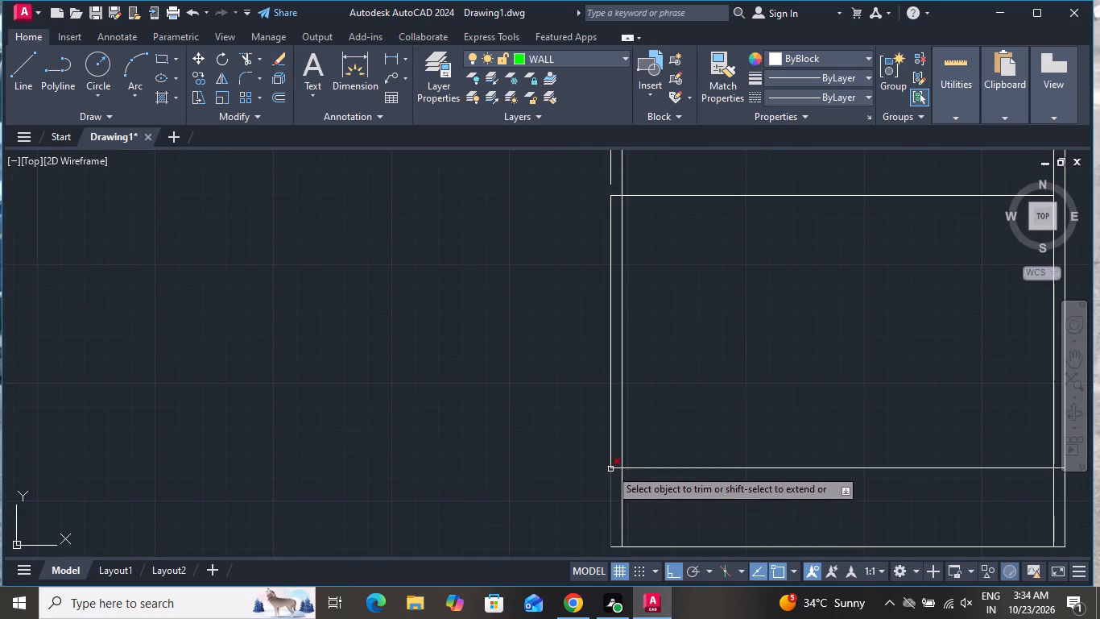
pyautogui.scroll(-2, 524, 440)
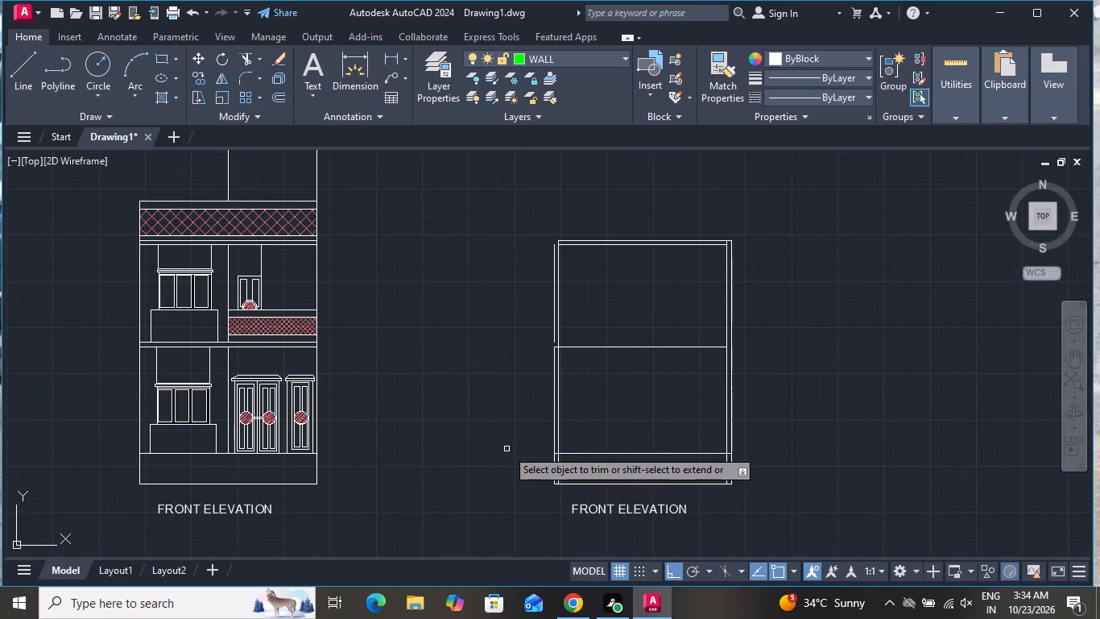
pyautogui.scroll(3, 562, 357)
pyautogui.click(535, 320)
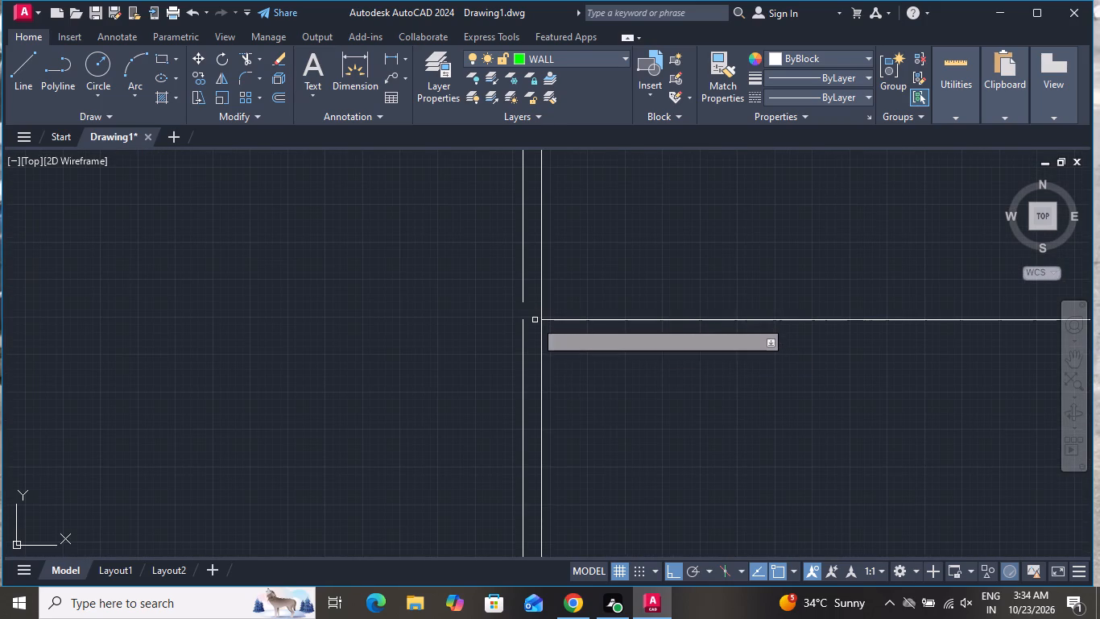
pyautogui.rightClick(585, 354)
pyautogui.click(627, 373)
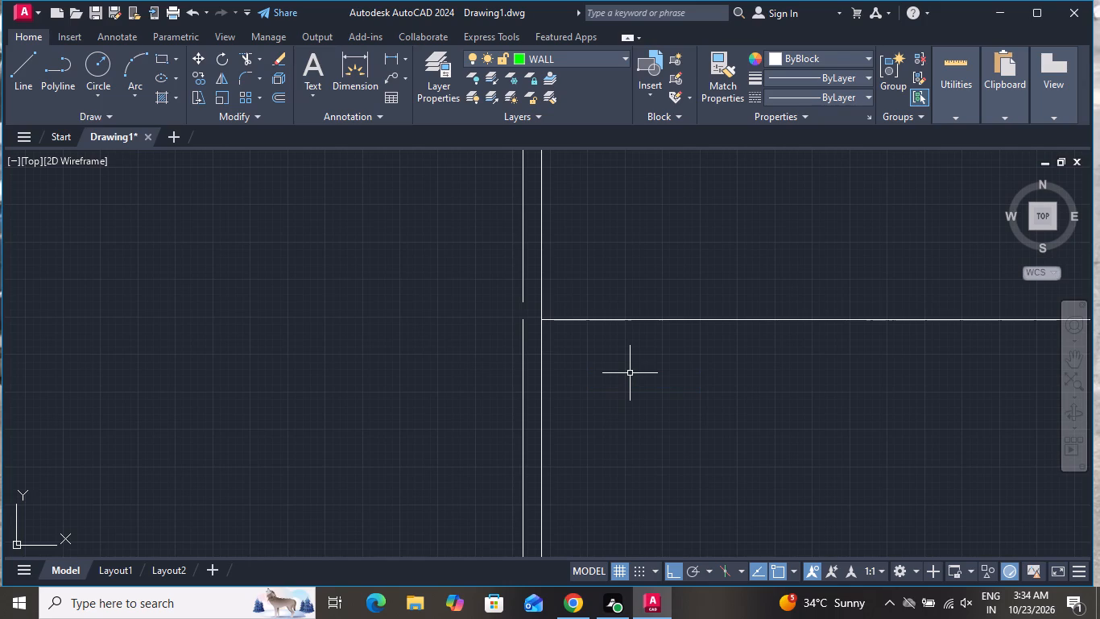
# Extend the lower part of the left outer wall line upward across the gap at the mid-floor line and end Extend.
pyautogui.write('EX')
pyautogui.press('space')
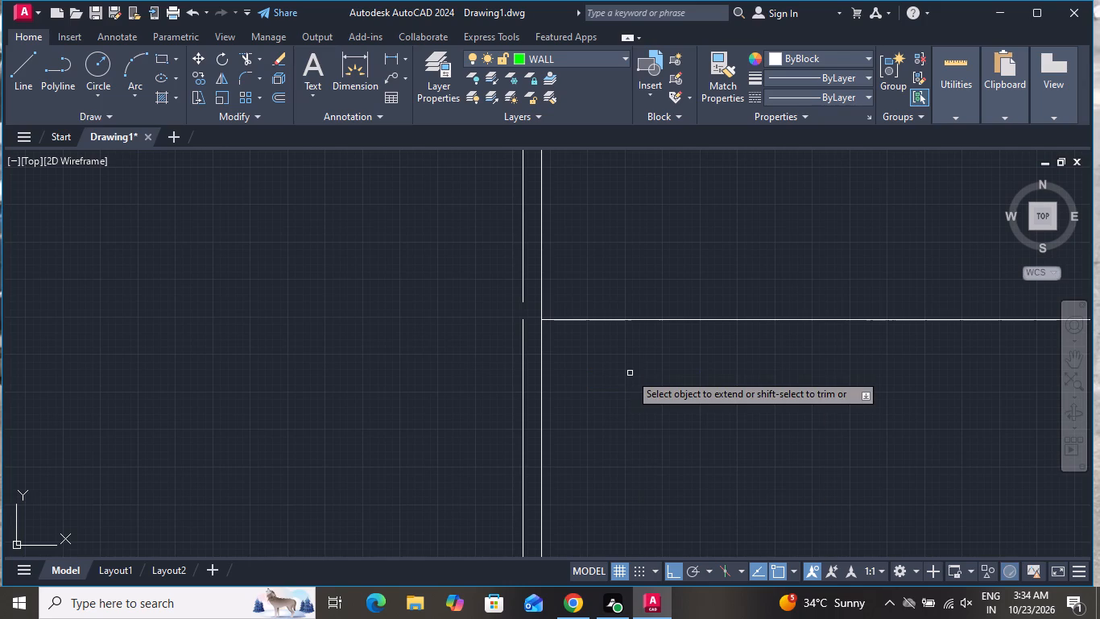
pyautogui.scroll(-3, 630, 373)
pyautogui.scroll(2, 602, 370)
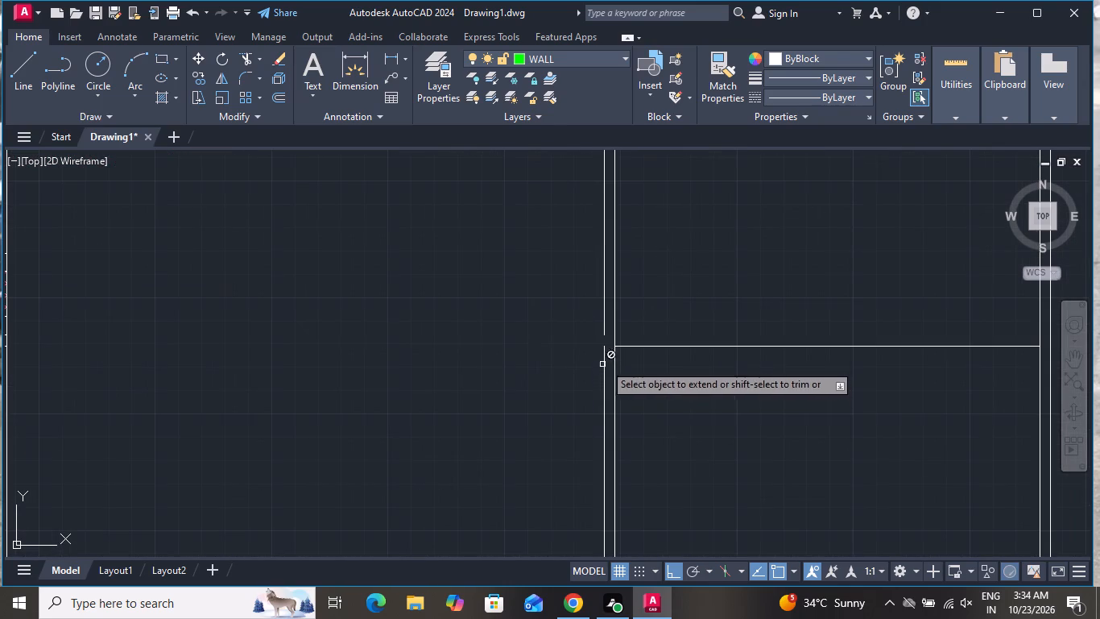
pyautogui.press('x')
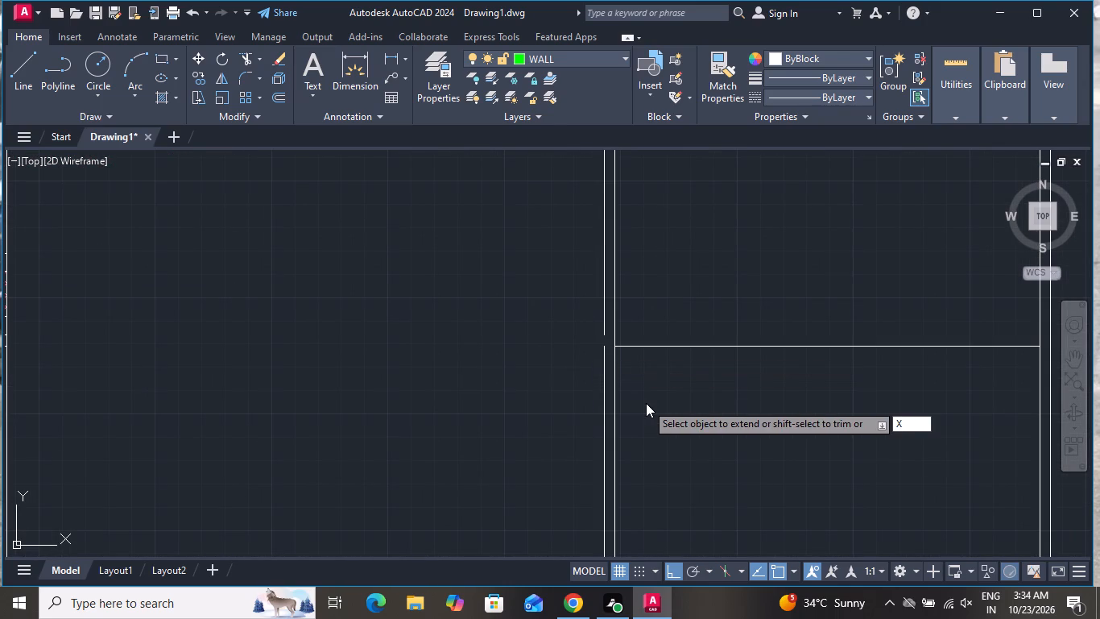
pyautogui.press('Escape')
pyautogui.write('EX')
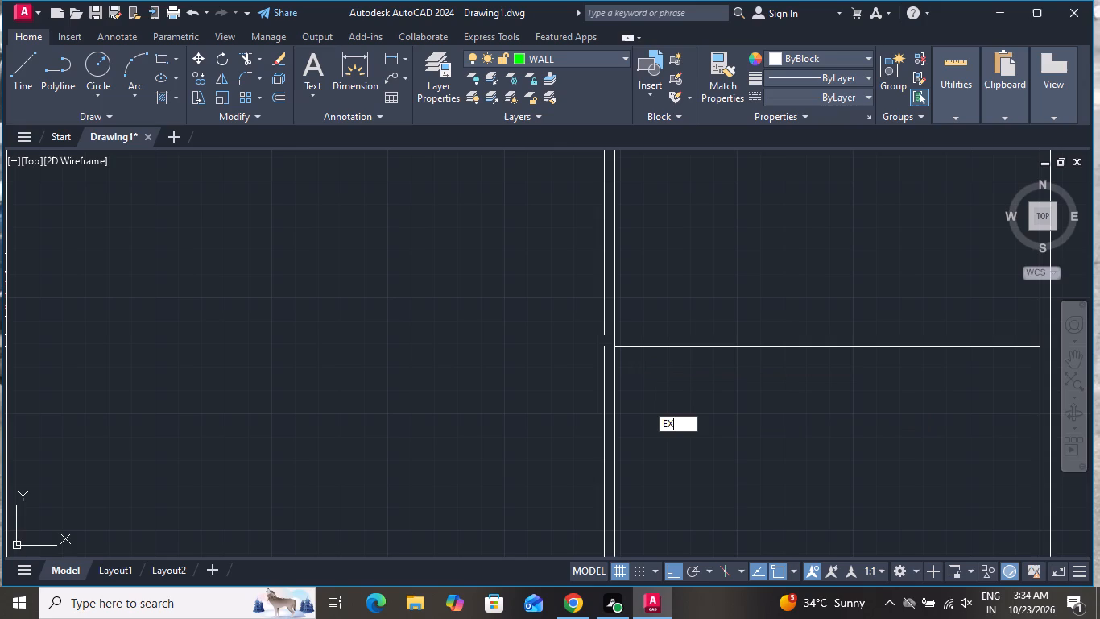
pyautogui.press('space')
pyautogui.press('space')
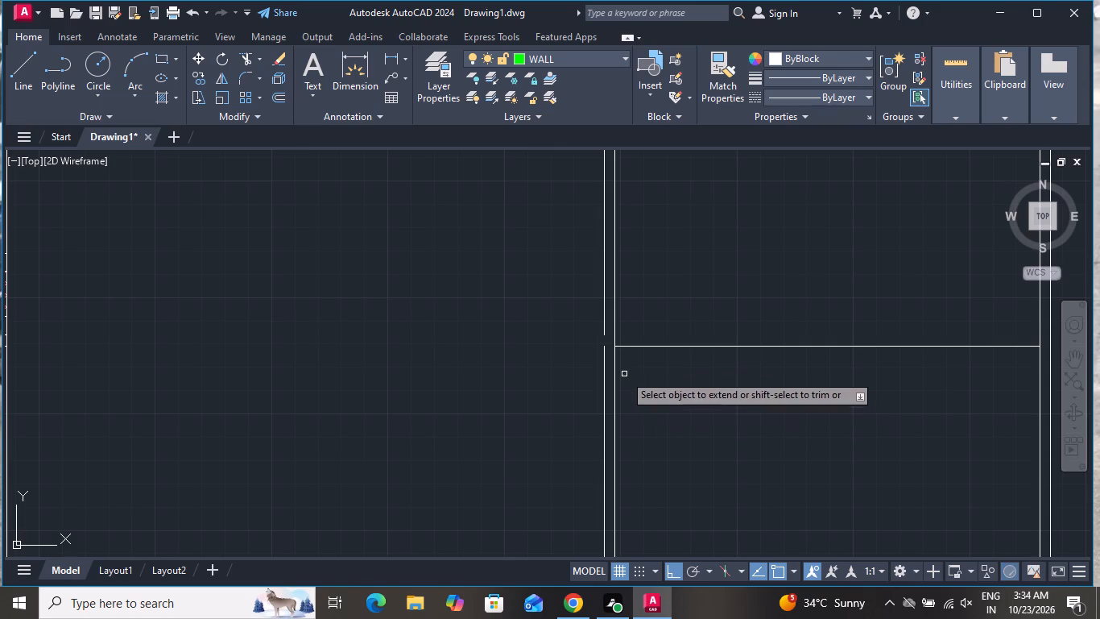
pyautogui.scroll(-4, 602, 332)
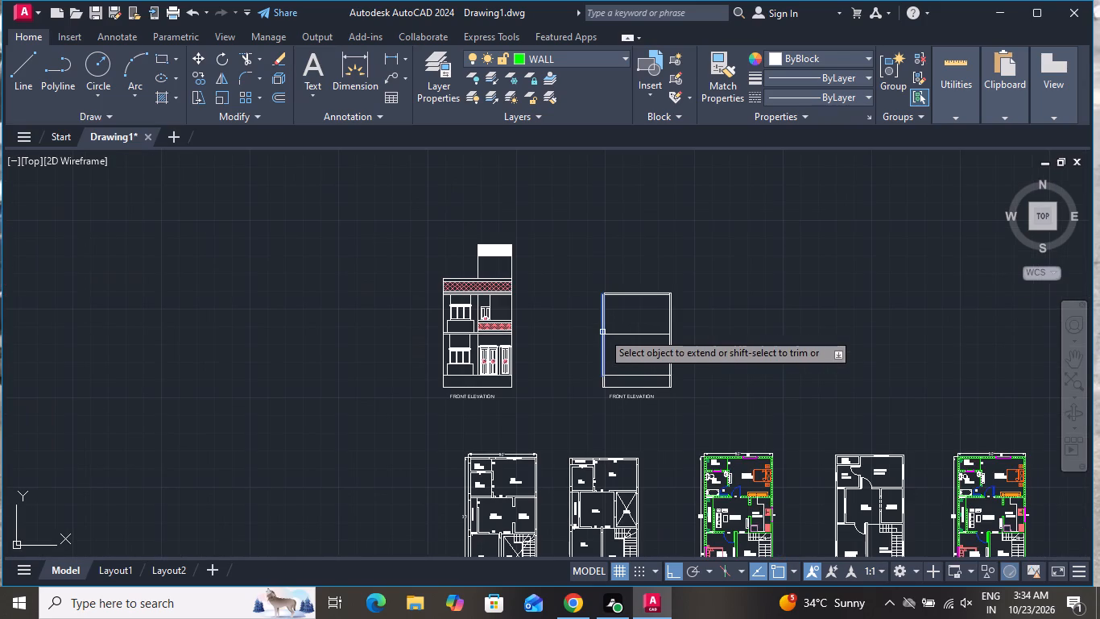
pyautogui.click(602, 332)
pyautogui.scroll(3, 600, 296)
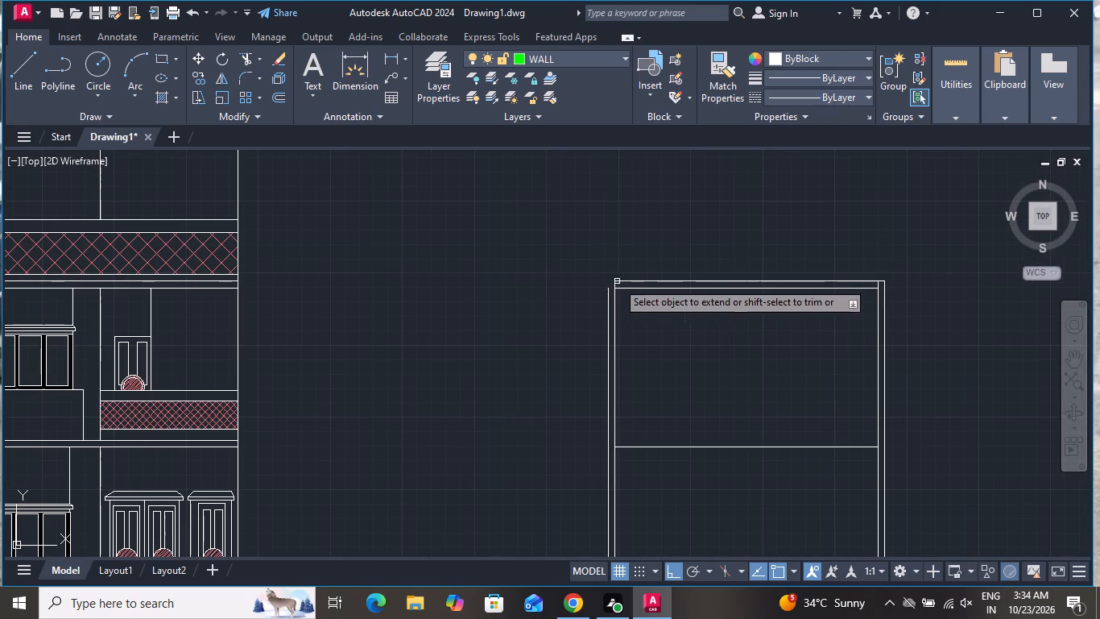
pyautogui.rightClick(544, 276)
pyautogui.click(568, 305)
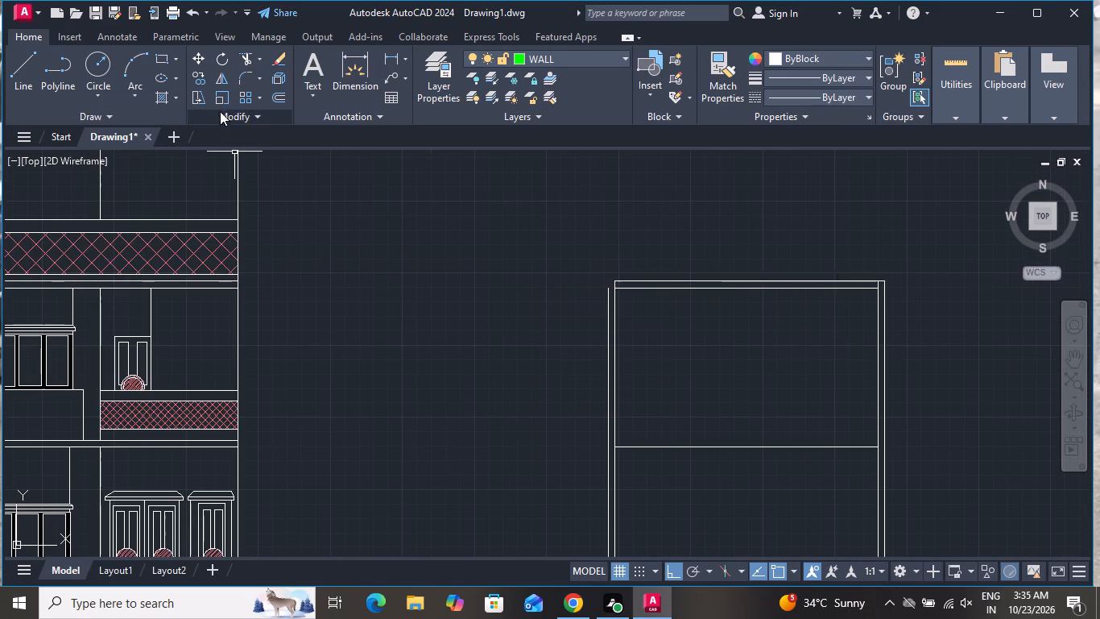
# Fillet the top roof line with the left outer wall line to close the outline's upper left corner.
pyautogui.click(242, 73)
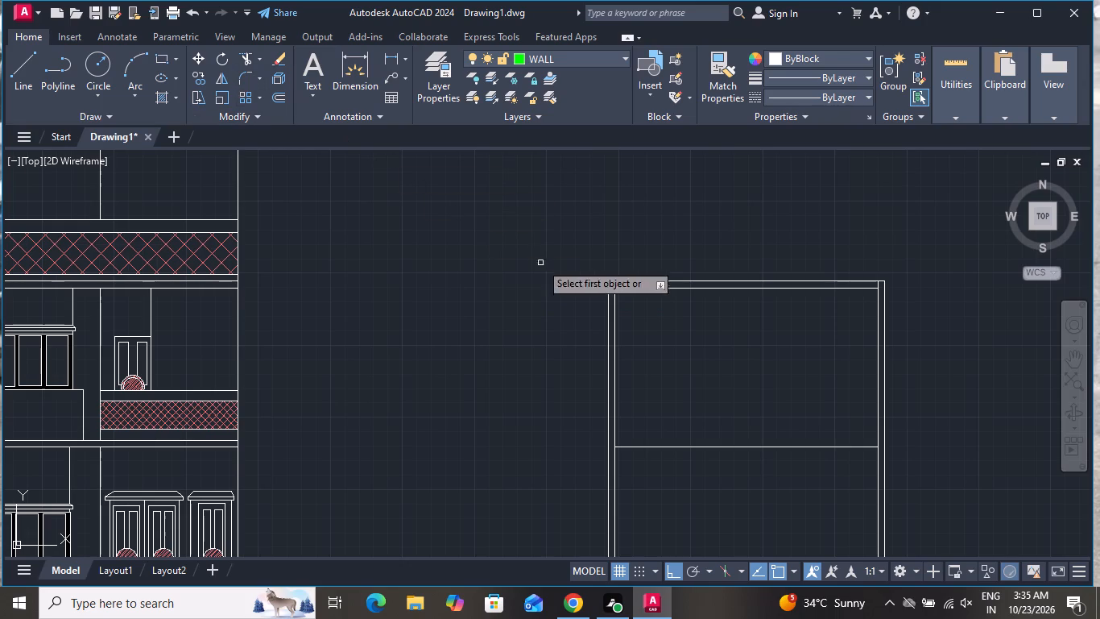
pyautogui.scroll(2, 639, 285)
pyautogui.click(584, 272)
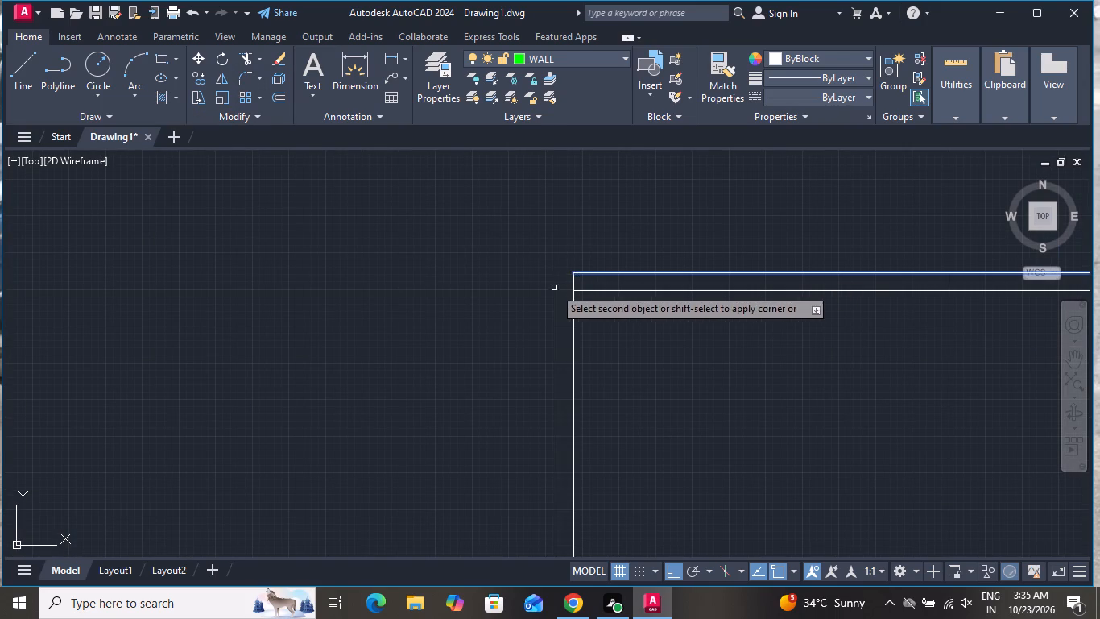
pyautogui.click(554, 292)
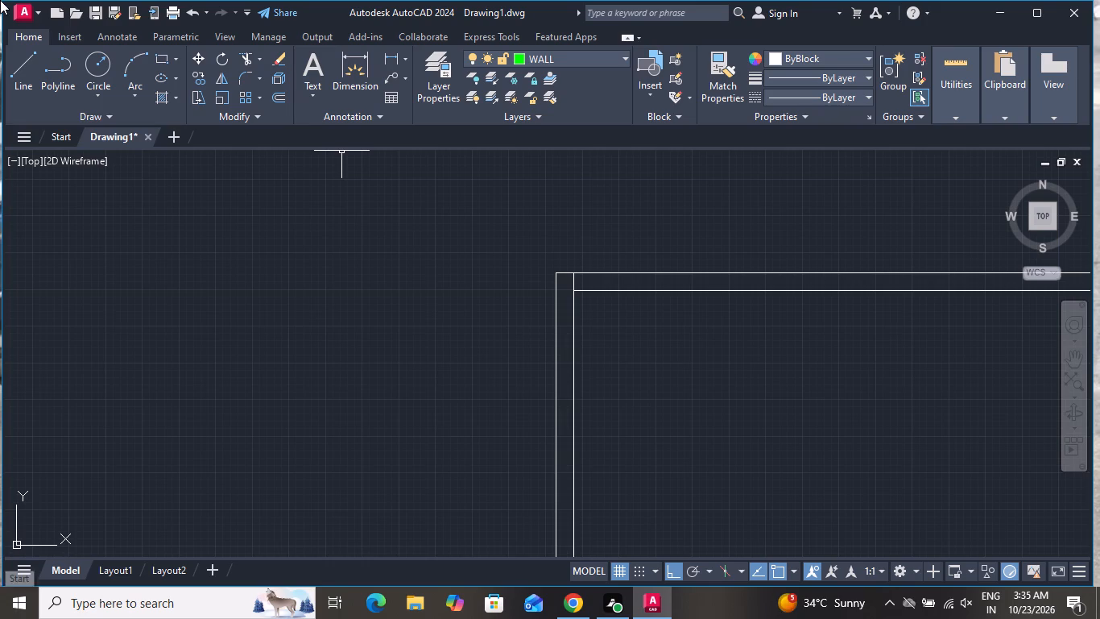
# Check the height of the base strip at the outline's right edge with a linear dimension, cancelling it before placement.
pyautogui.scroll(-3, 458, 240)
pyautogui.scroll(-1, 324, 316)
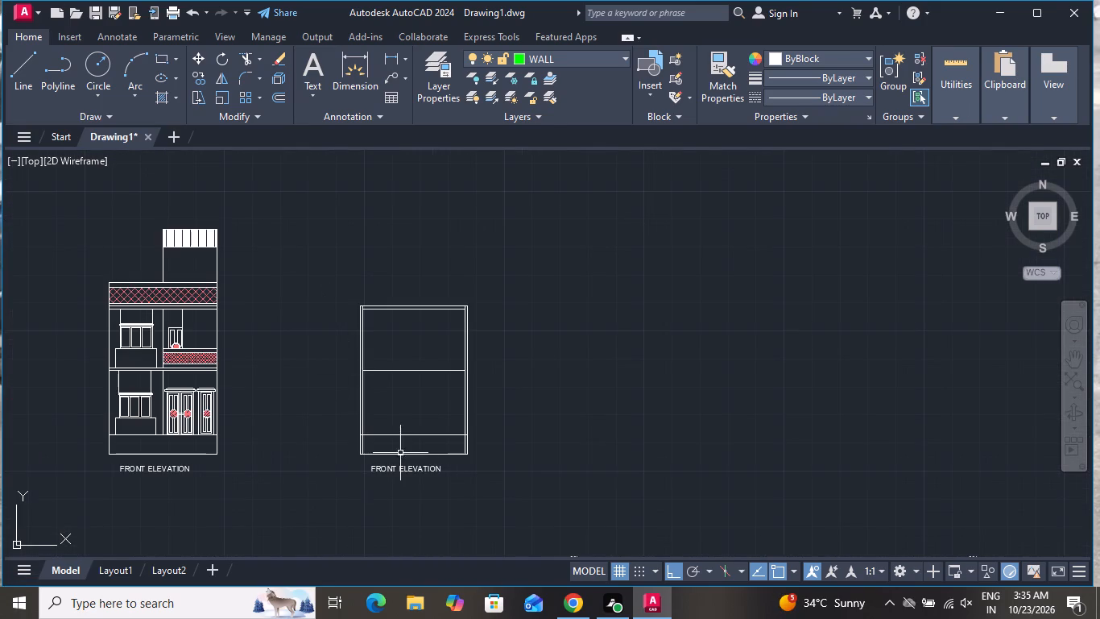
pyautogui.scroll(3, 400, 451)
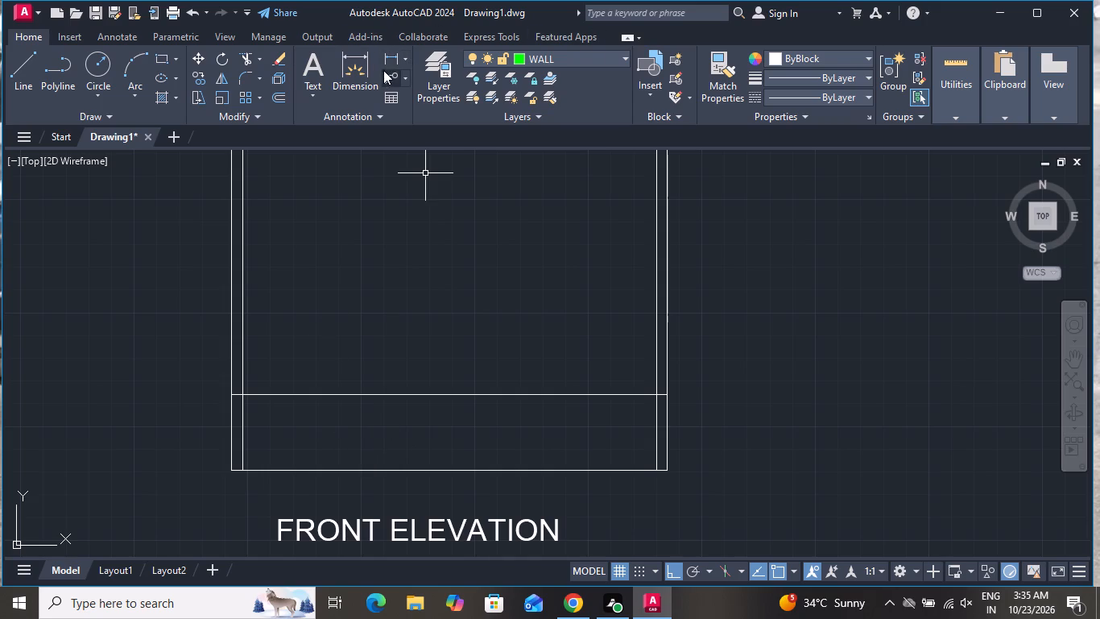
pyautogui.click(387, 58)
pyautogui.scroll(2, 686, 467)
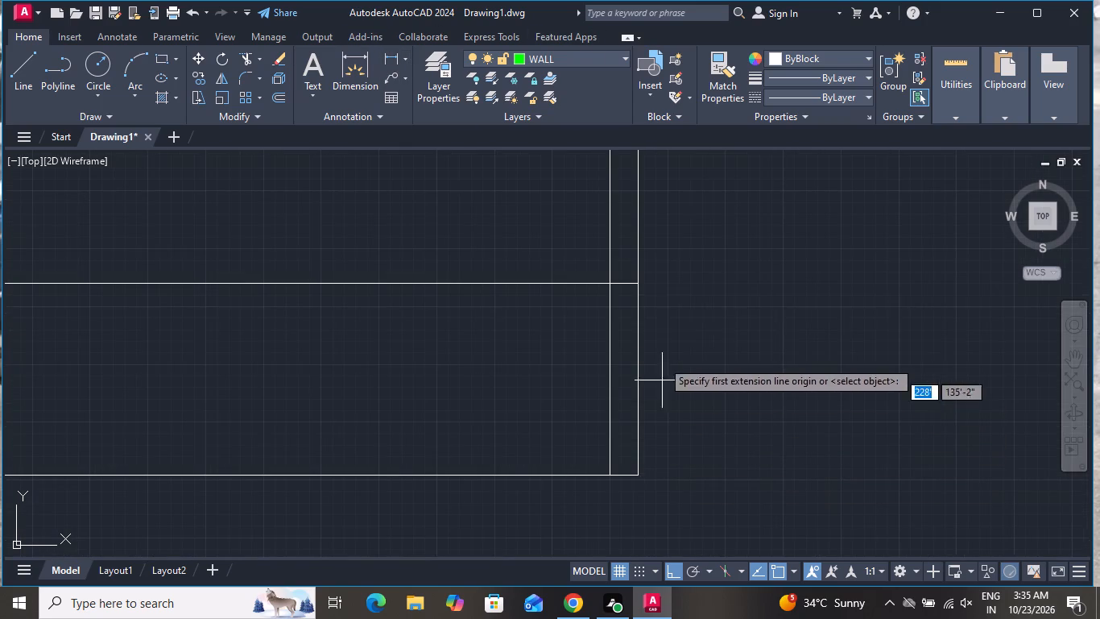
pyautogui.click(638, 286)
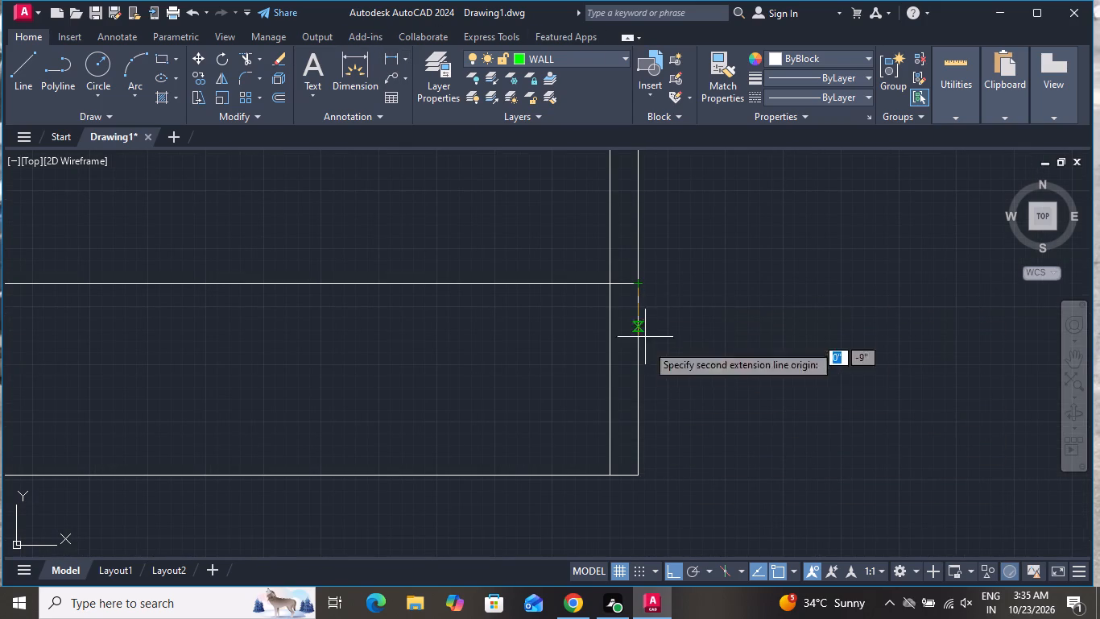
pyautogui.click(639, 477)
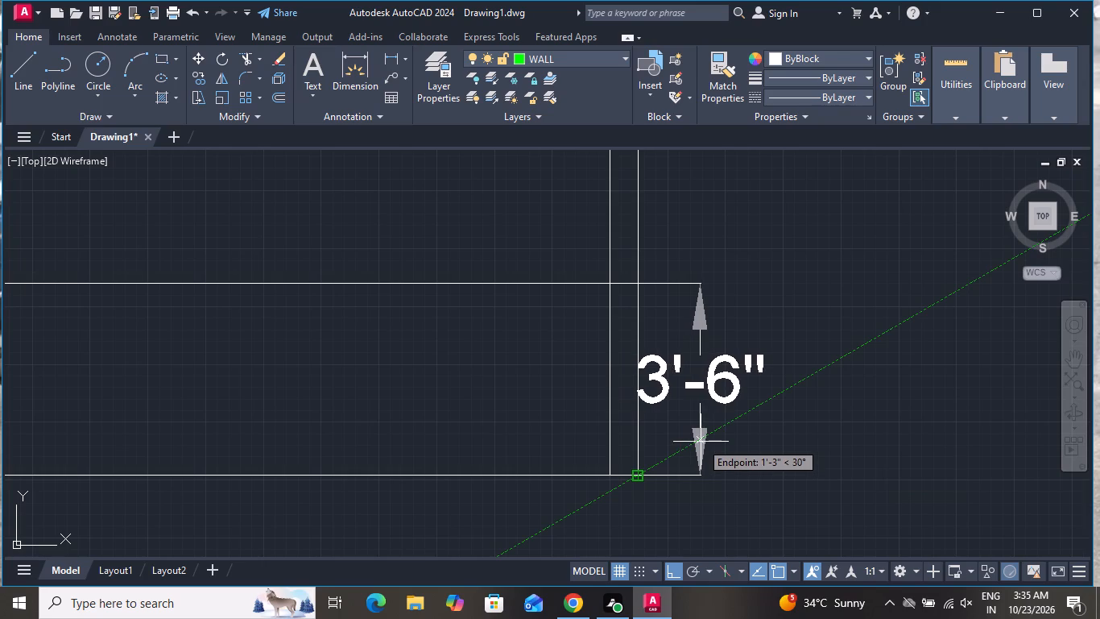
pyautogui.rightClick(701, 442)
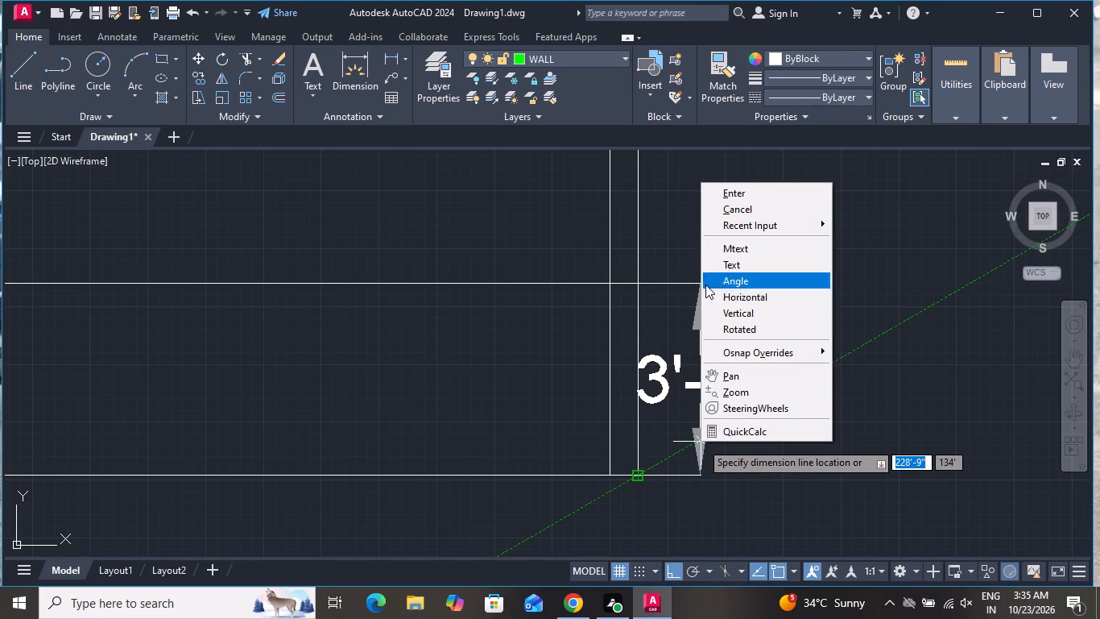
pyautogui.click(702, 206)
pyautogui.click(732, 209)
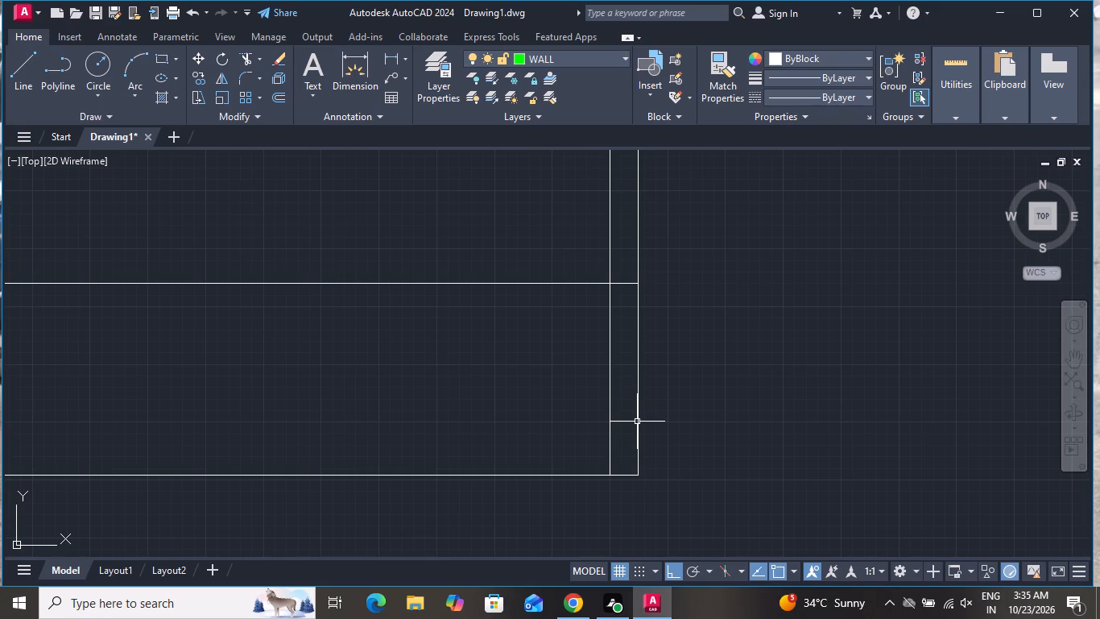
pyautogui.click(670, 407)
pyautogui.click(560, 496)
pyautogui.press('Escape')
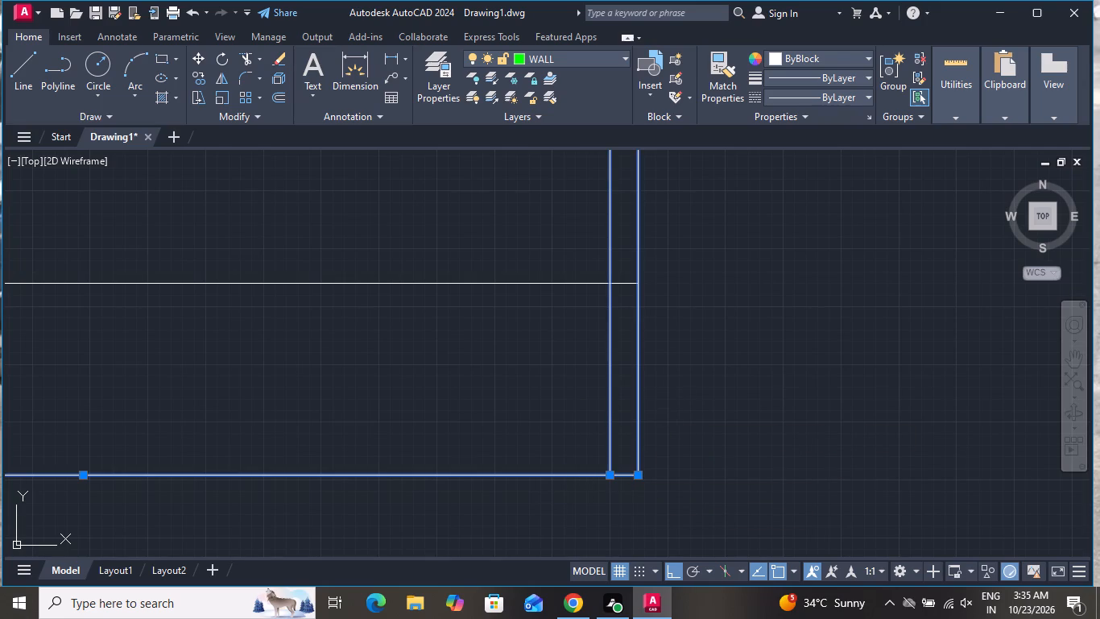
# Trim away the base strip's wall lines and bottom line below the ground floor line, and end Trim.
pyautogui.click(255, 64)
pyautogui.click(246, 61)
pyautogui.scroll(-2, 657, 538)
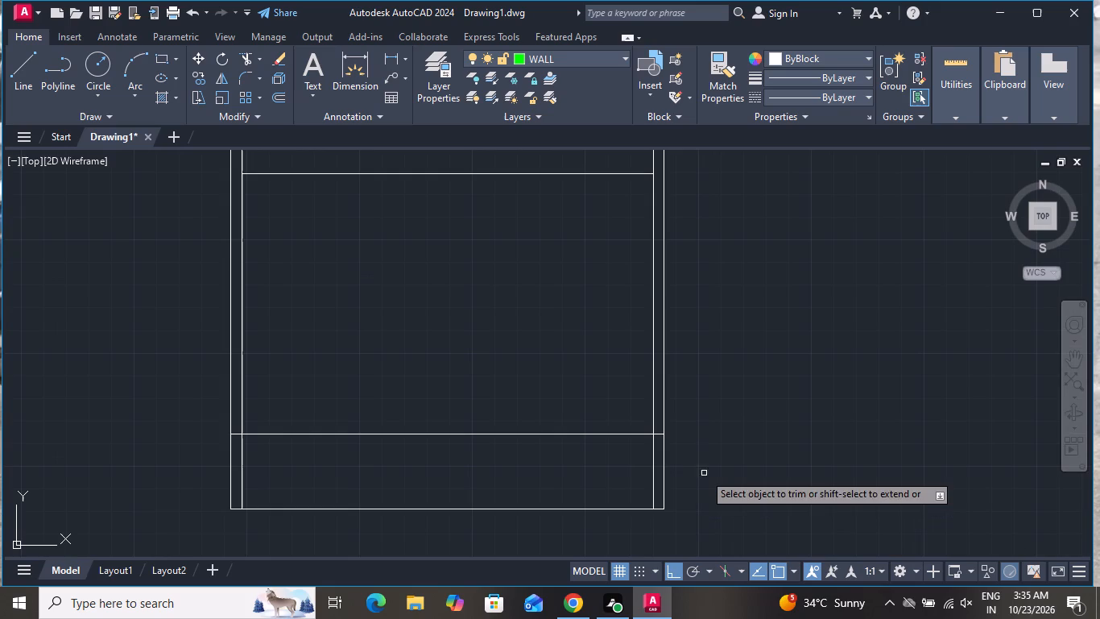
pyautogui.click(705, 468)
pyautogui.click(112, 470)
pyautogui.click(315, 492)
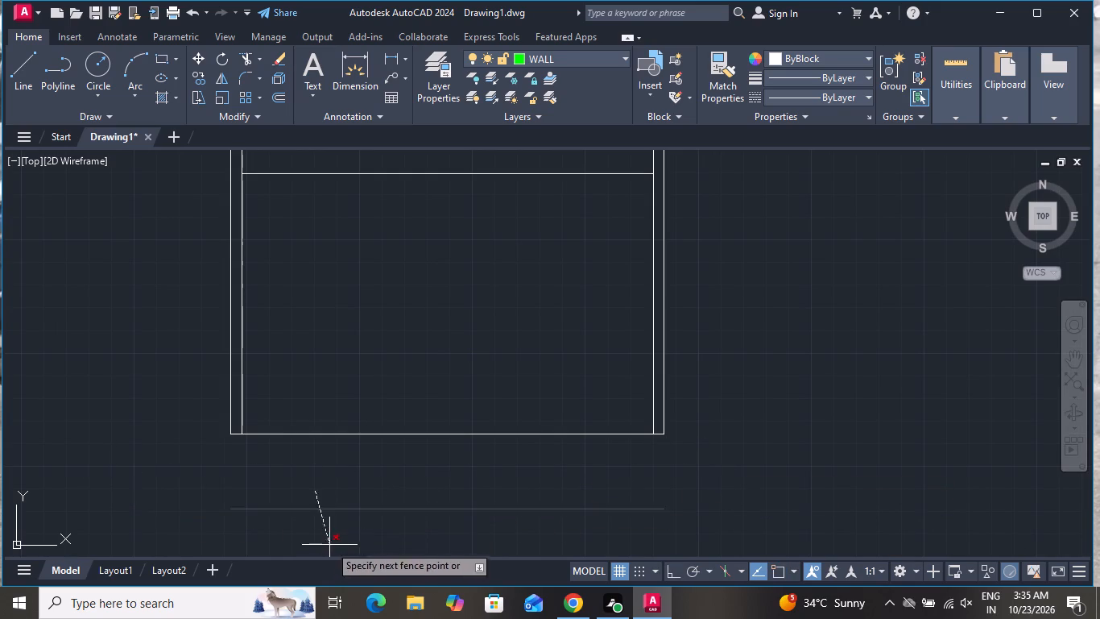
pyautogui.click(336, 536)
pyautogui.rightClick(361, 480)
pyautogui.click(448, 284)
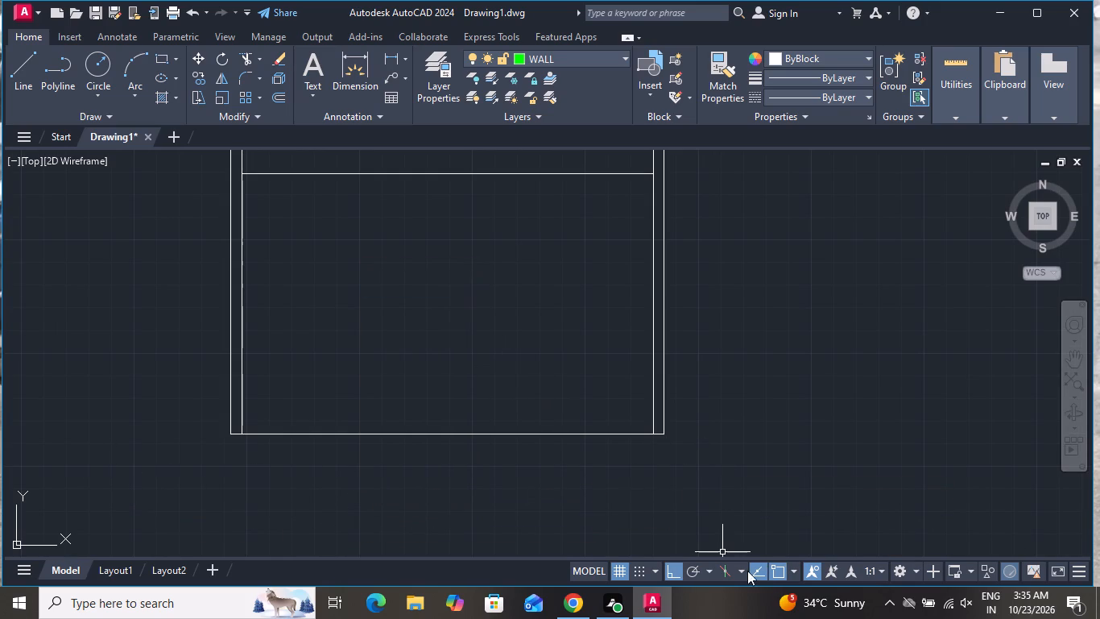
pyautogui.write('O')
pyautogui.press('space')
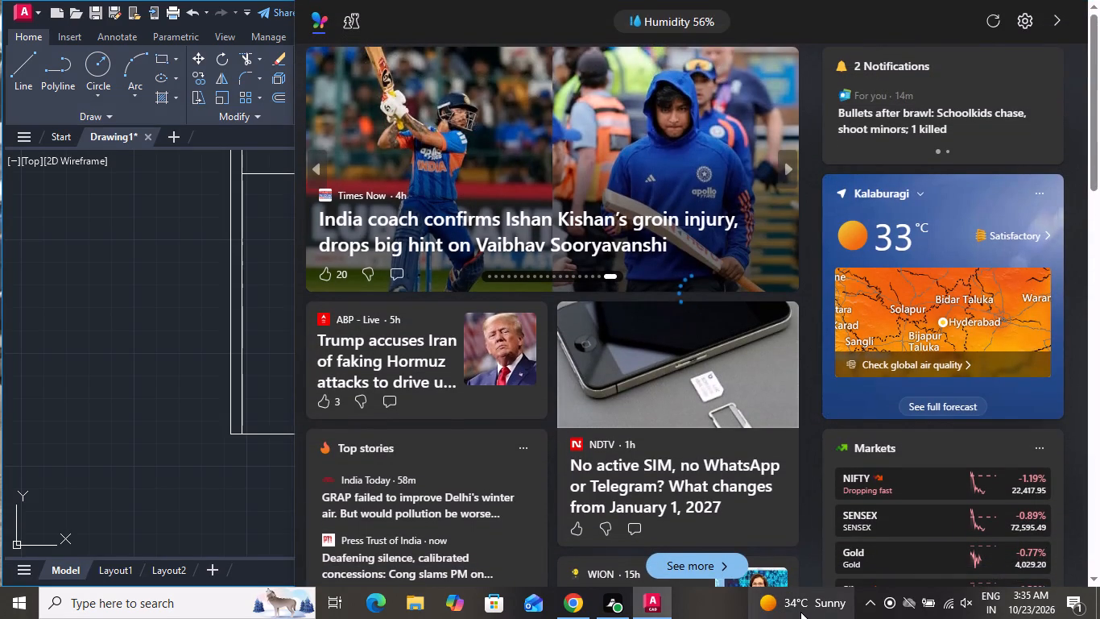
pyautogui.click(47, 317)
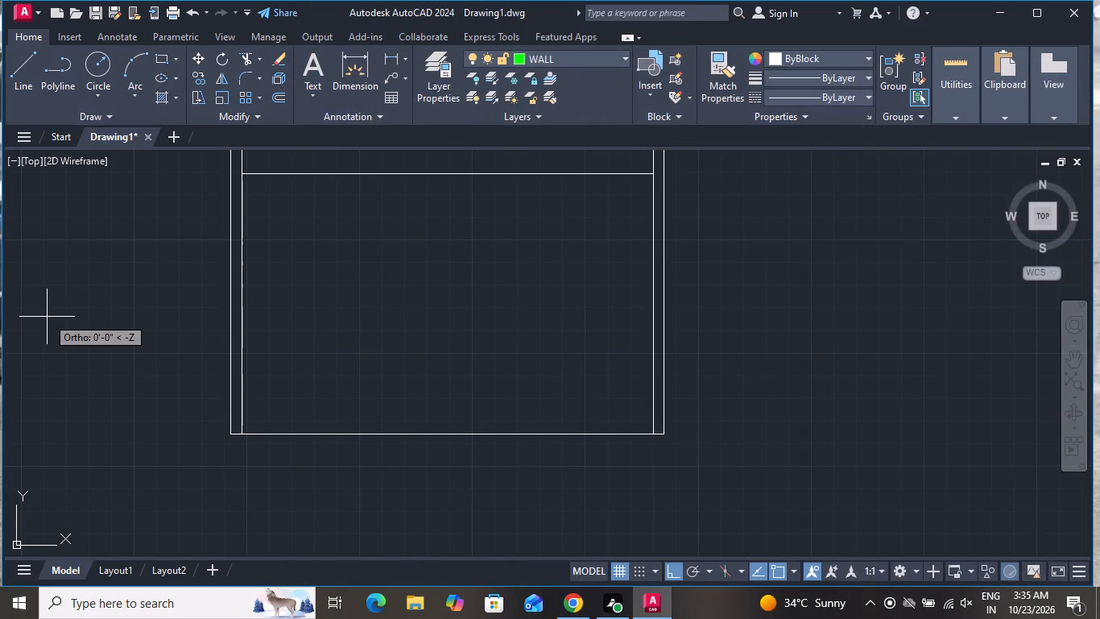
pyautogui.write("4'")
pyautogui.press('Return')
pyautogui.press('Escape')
# Offset the ground floor line 4' downward to form the new base line and end Offset.
pyautogui.write("O 4'")
pyautogui.press('Return')
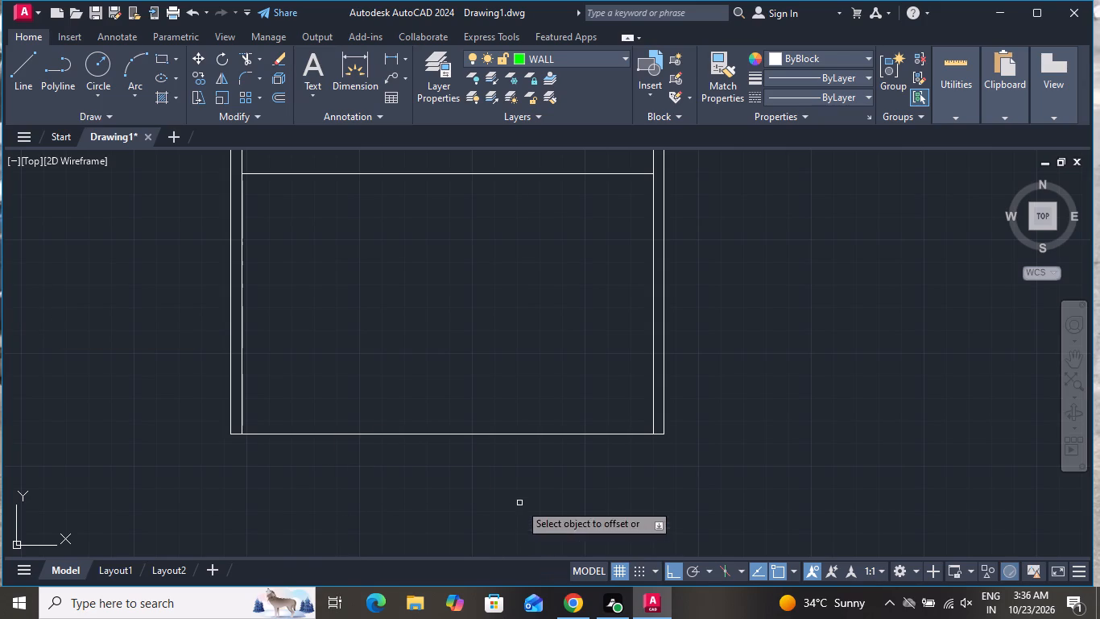
pyautogui.click(491, 432)
pyautogui.click(495, 470)
pyautogui.click(498, 432)
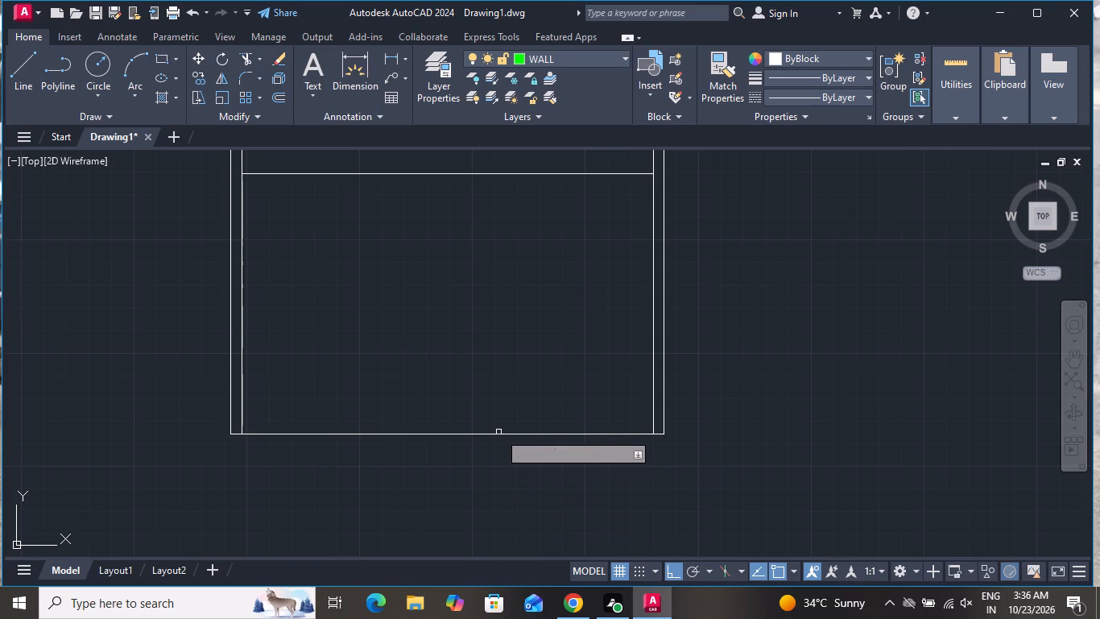
pyautogui.click(498, 434)
pyautogui.click(502, 459)
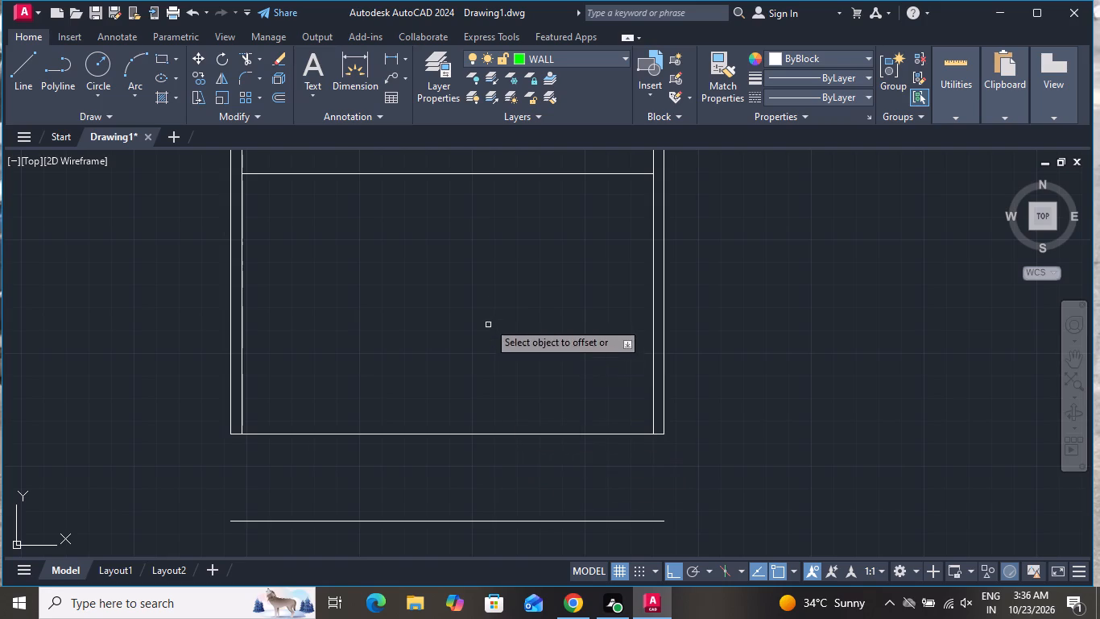
pyautogui.rightClick(486, 311)
pyautogui.click(513, 334)
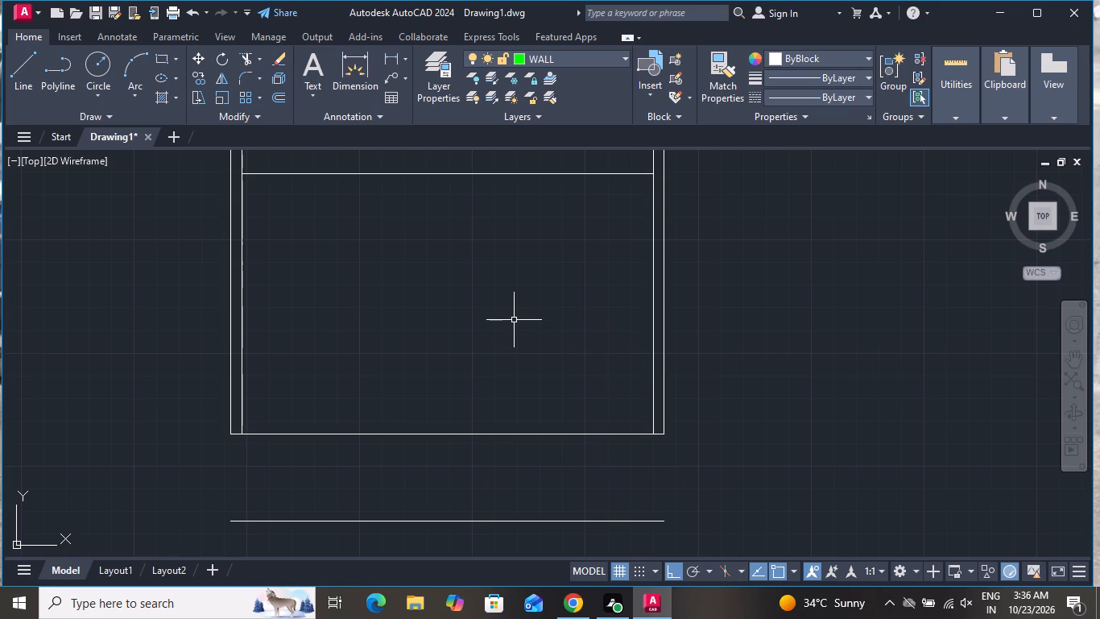
pyautogui.rightClick(514, 320)
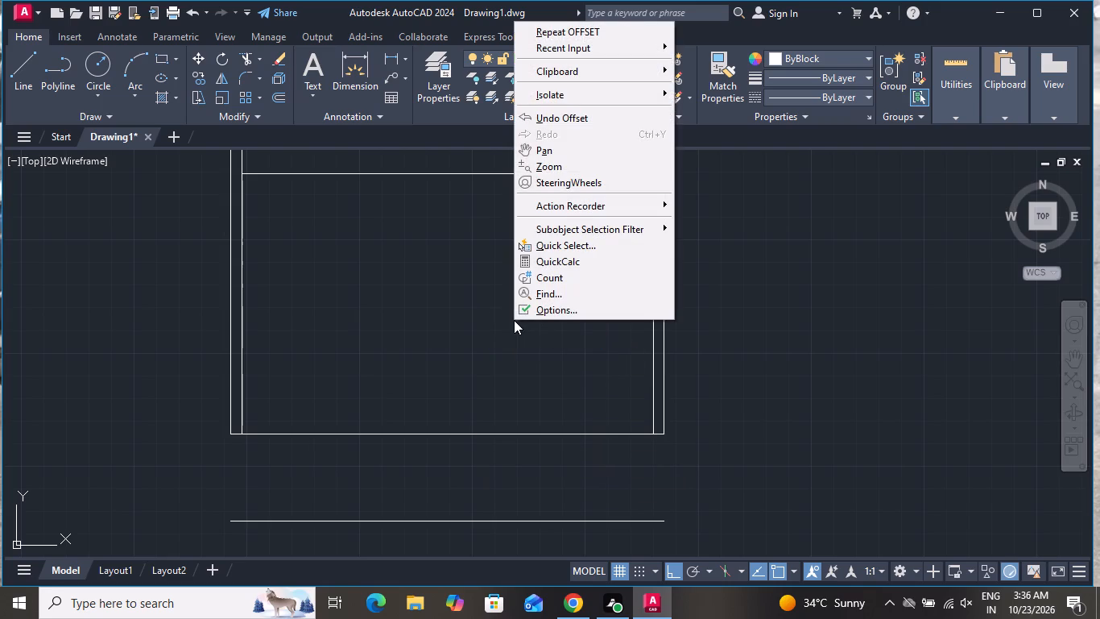
pyautogui.click(420, 319)
pyautogui.click(420, 319)
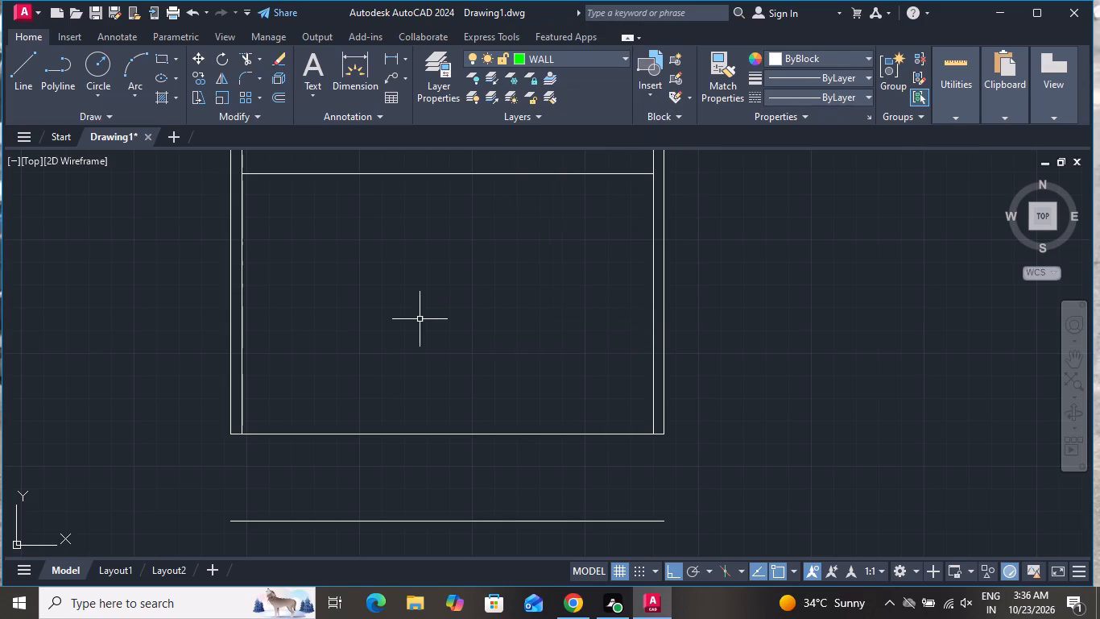
# Extend the left outer wall line and both right wall lines down to the new base line and end Extend.
pyautogui.write('EX')
pyautogui.press('space')
pyautogui.press('space')
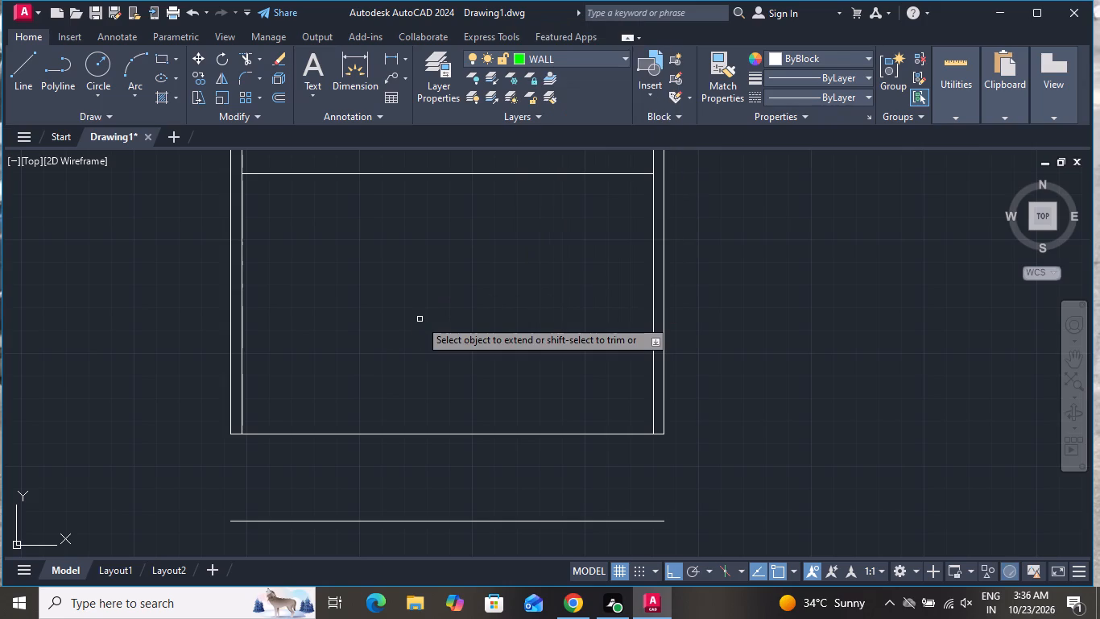
pyautogui.click(230, 410)
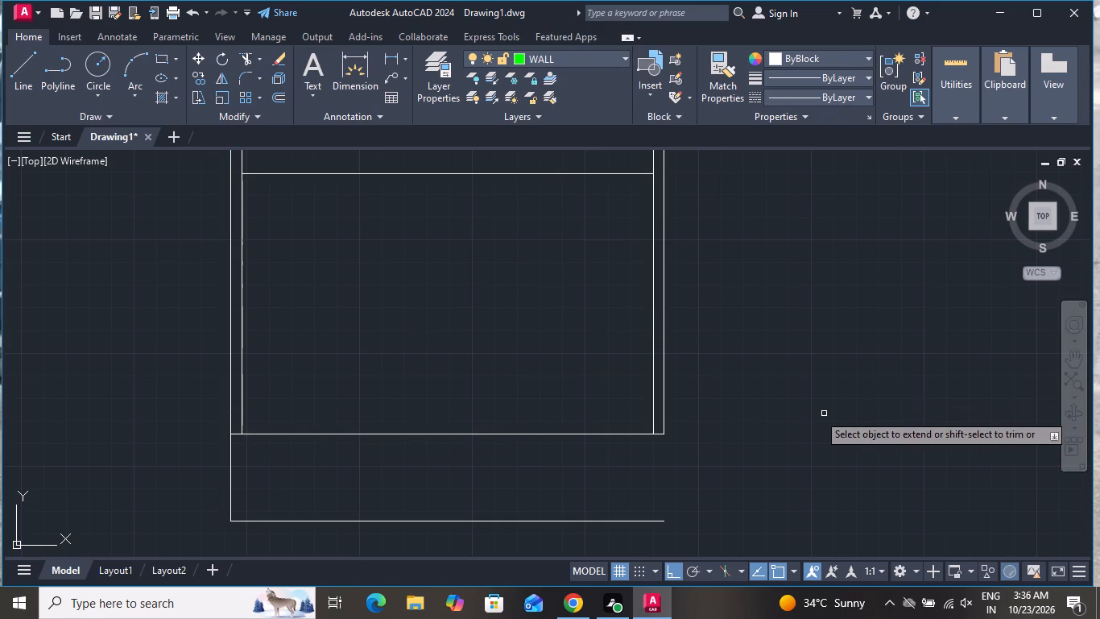
pyautogui.click(664, 414)
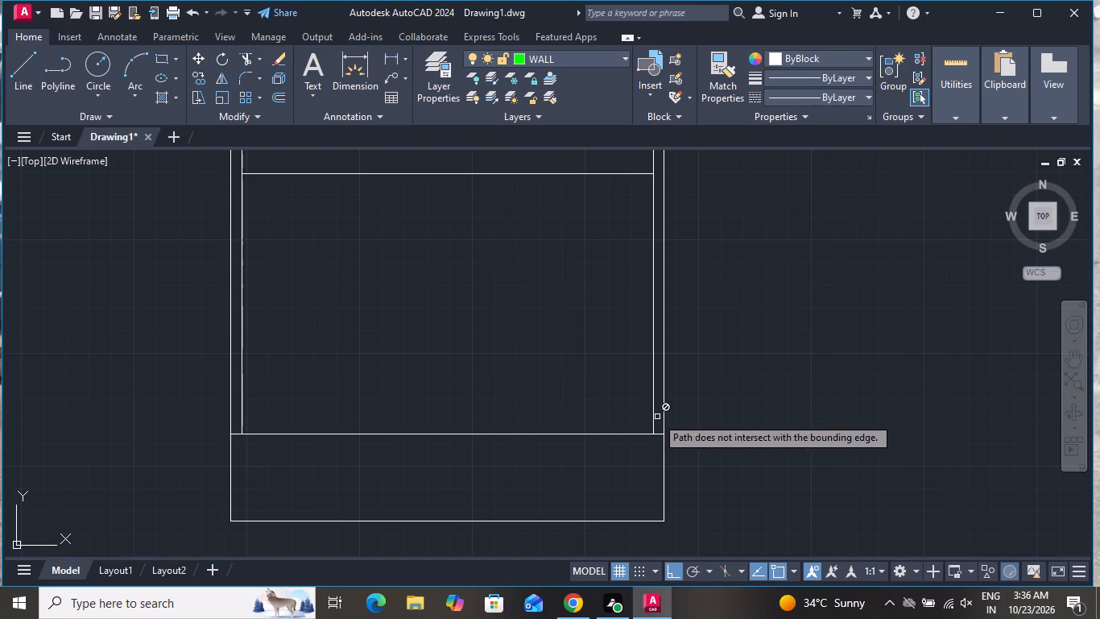
pyautogui.click(653, 418)
pyautogui.rightClick(698, 385)
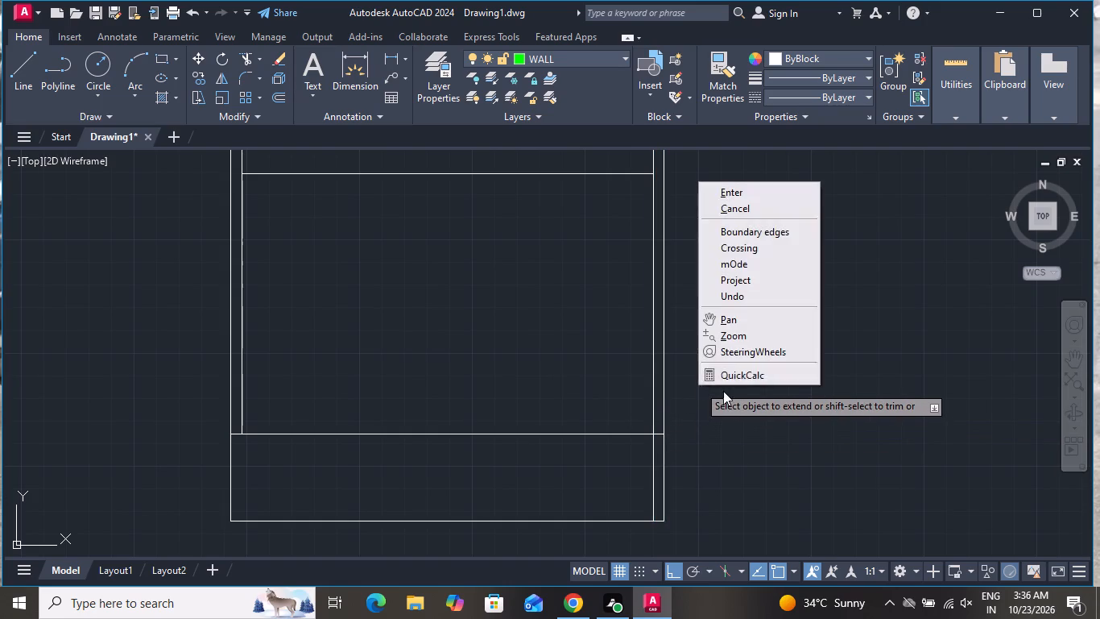
pyautogui.click(769, 200)
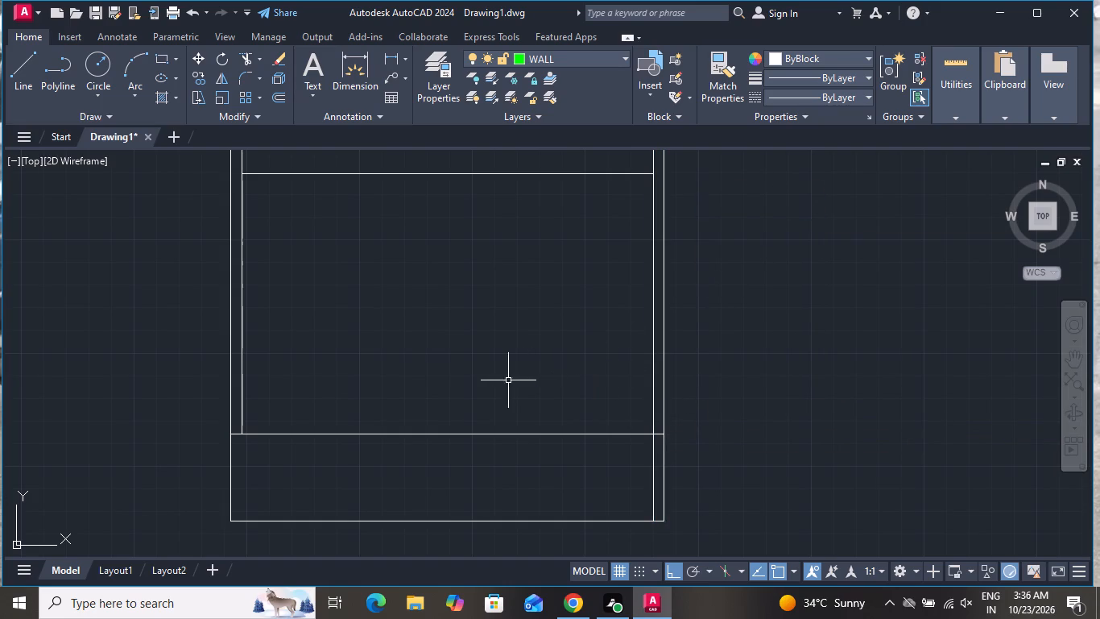
# Draw a vertical partition line near the left wall, from the roof slab's underside down to the ground floor line.
pyautogui.click(23, 70)
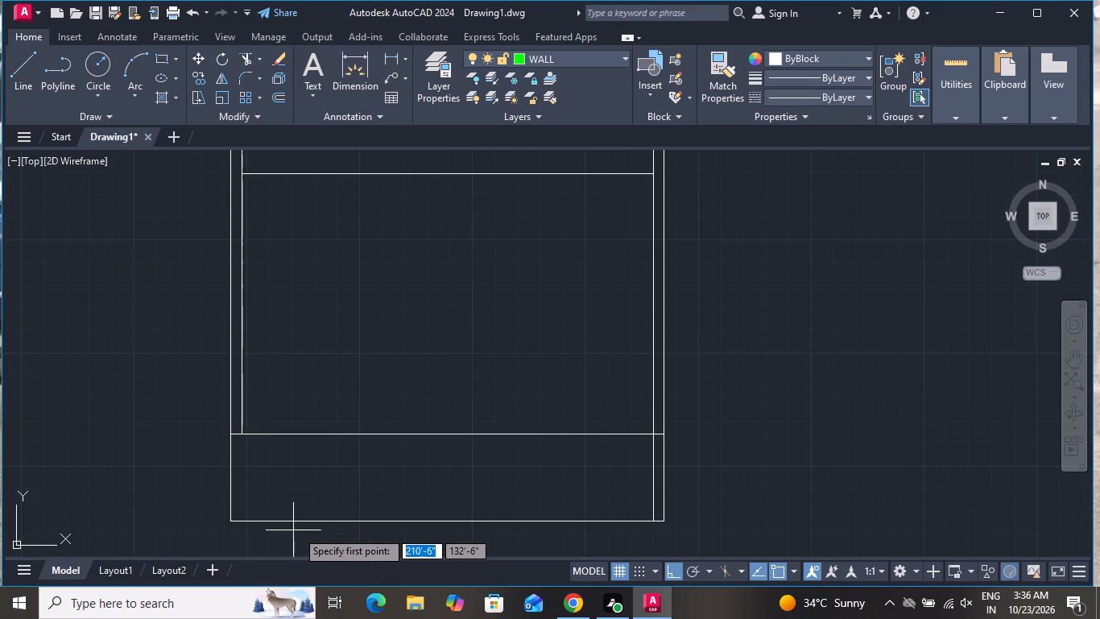
pyautogui.scroll(-2, 335, 477)
pyautogui.scroll(3, 335, 265)
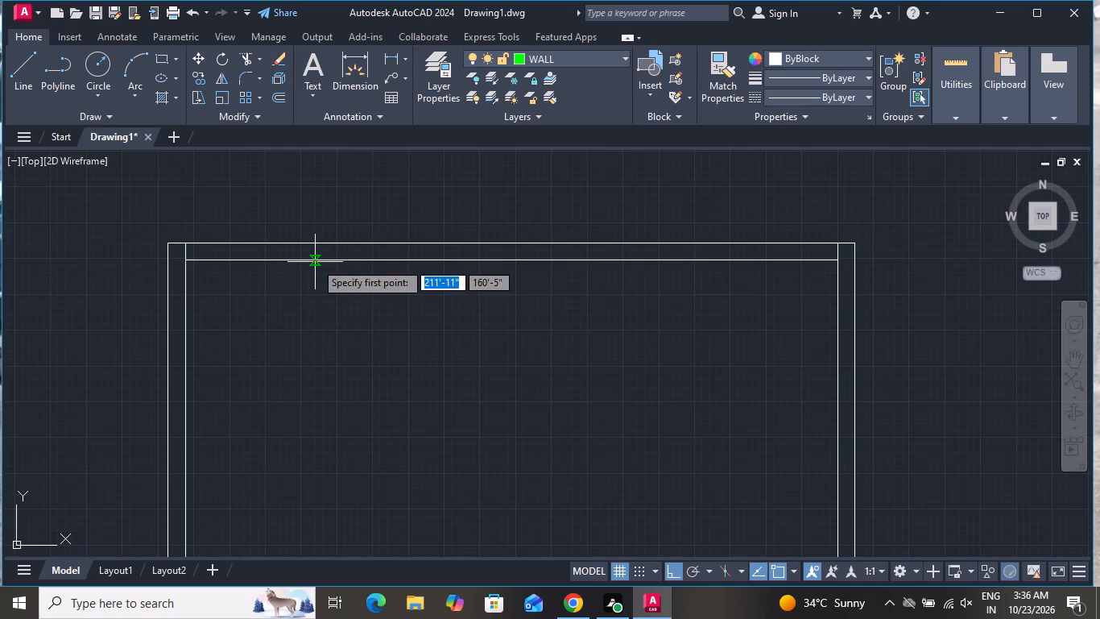
pyautogui.click(318, 260)
pyautogui.scroll(-3, 327, 392)
pyautogui.scroll(-2, 351, 483)
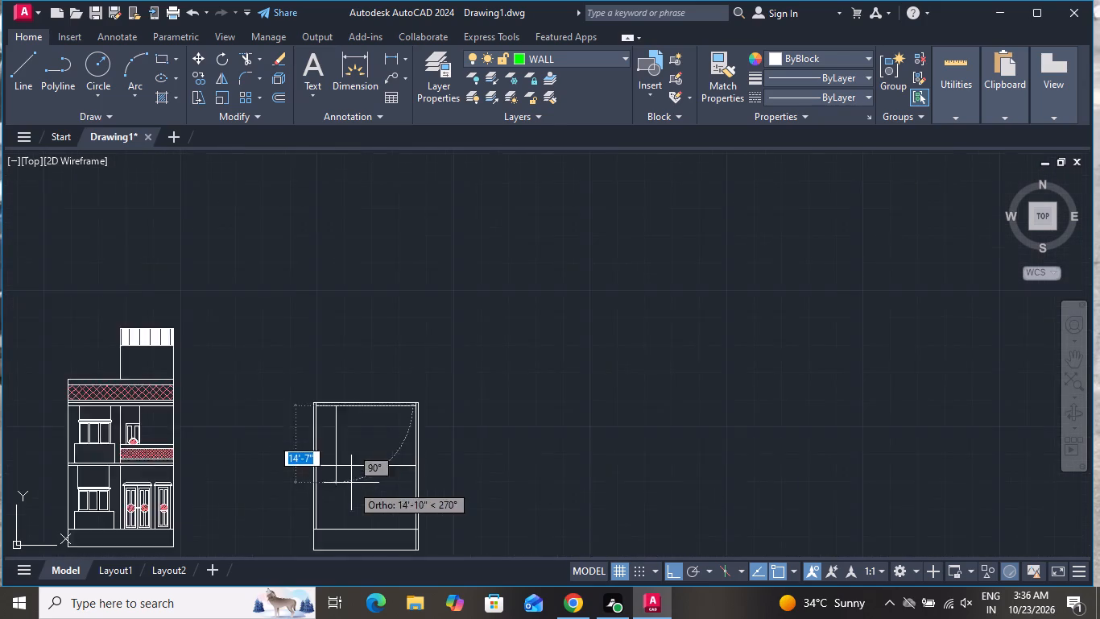
pyautogui.scroll(-1, 351, 483)
pyautogui.scroll(5, 344, 517)
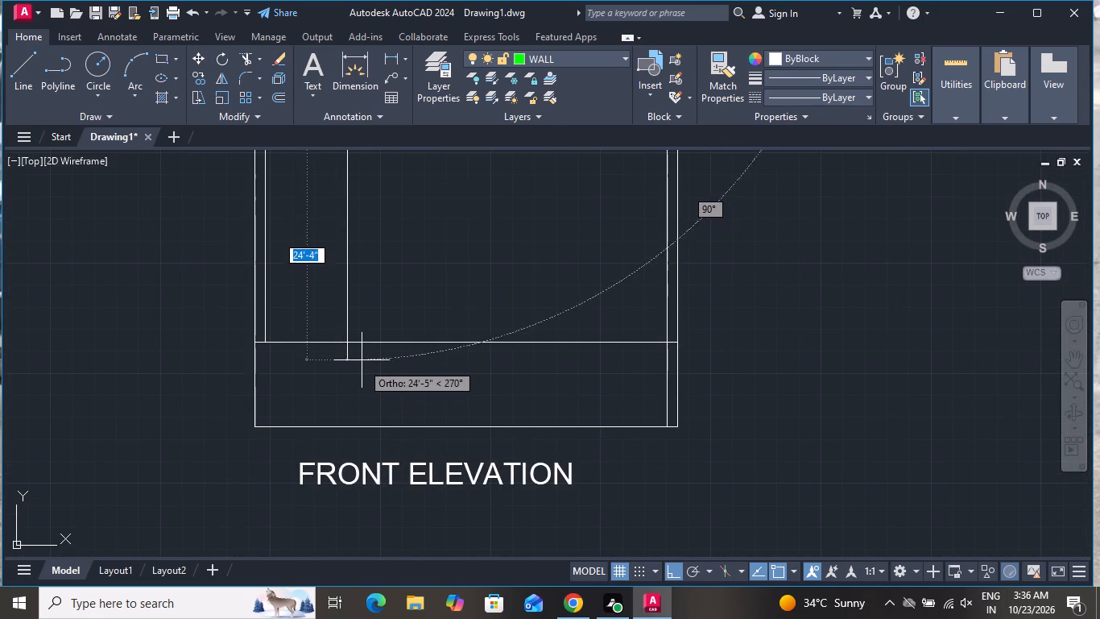
pyautogui.click(344, 337)
pyautogui.rightClick(344, 337)
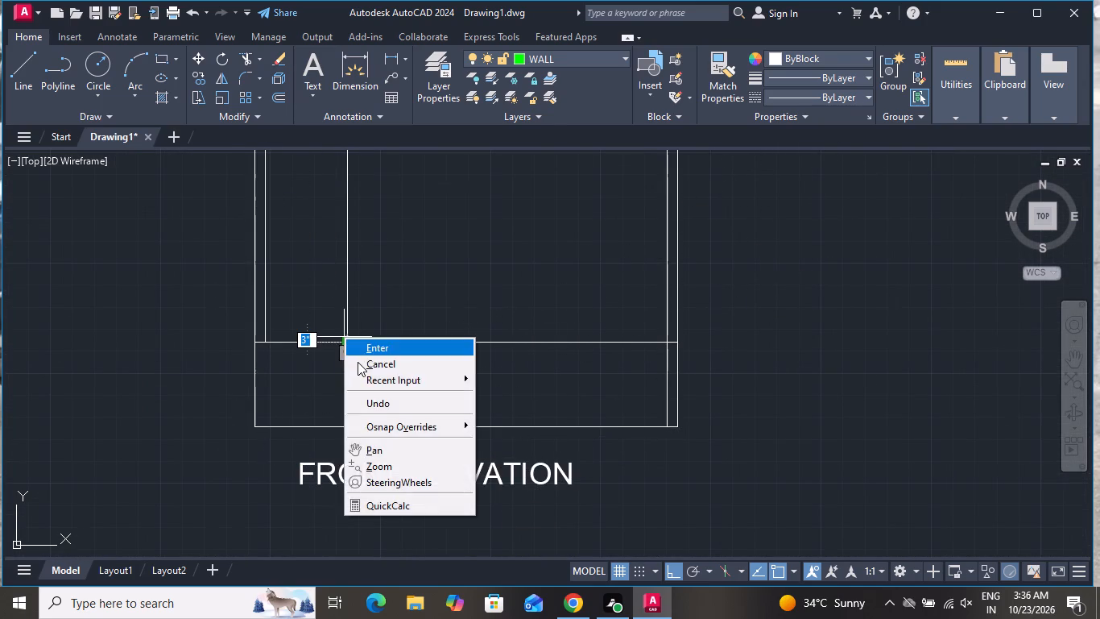
pyautogui.click(358, 362)
# Offset the vertical partition line 6" to the right and end Offset.
pyautogui.scroll(-2, 379, 526)
pyautogui.write('O 6')
pyautogui.hotkey('shift', '"')
pyautogui.press('Return')
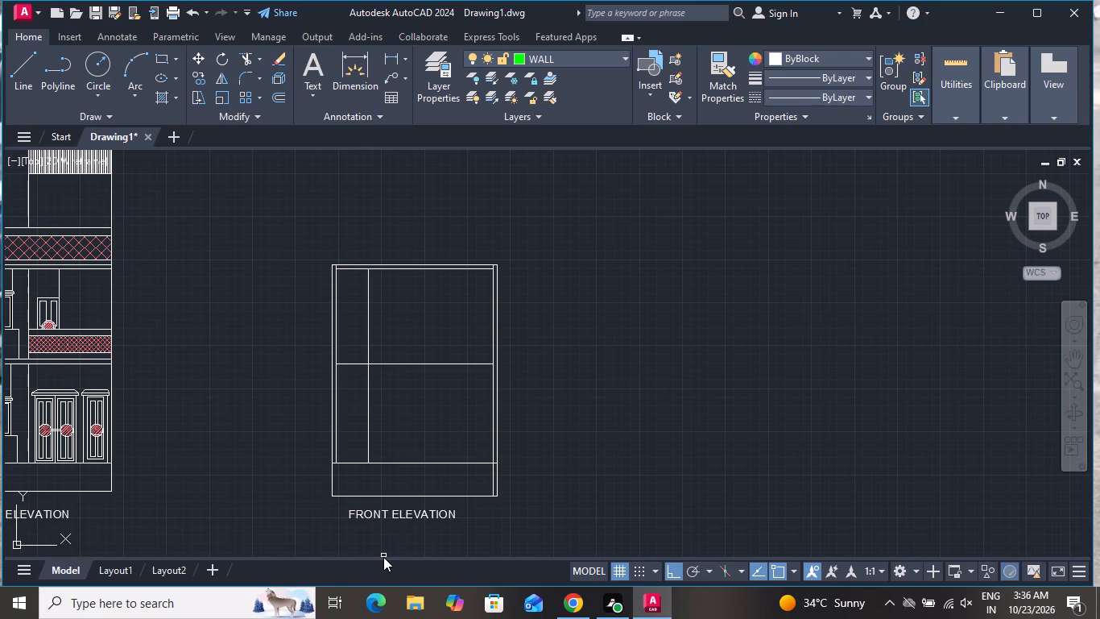
pyautogui.click(366, 409)
pyautogui.click(382, 406)
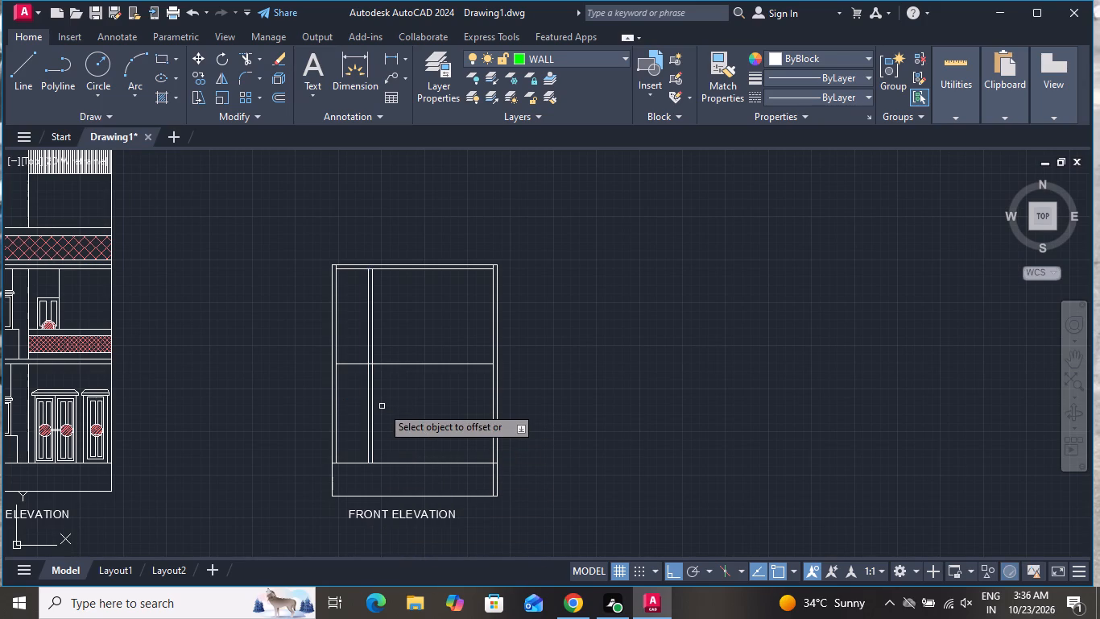
pyautogui.rightClick(382, 406)
pyautogui.click(417, 434)
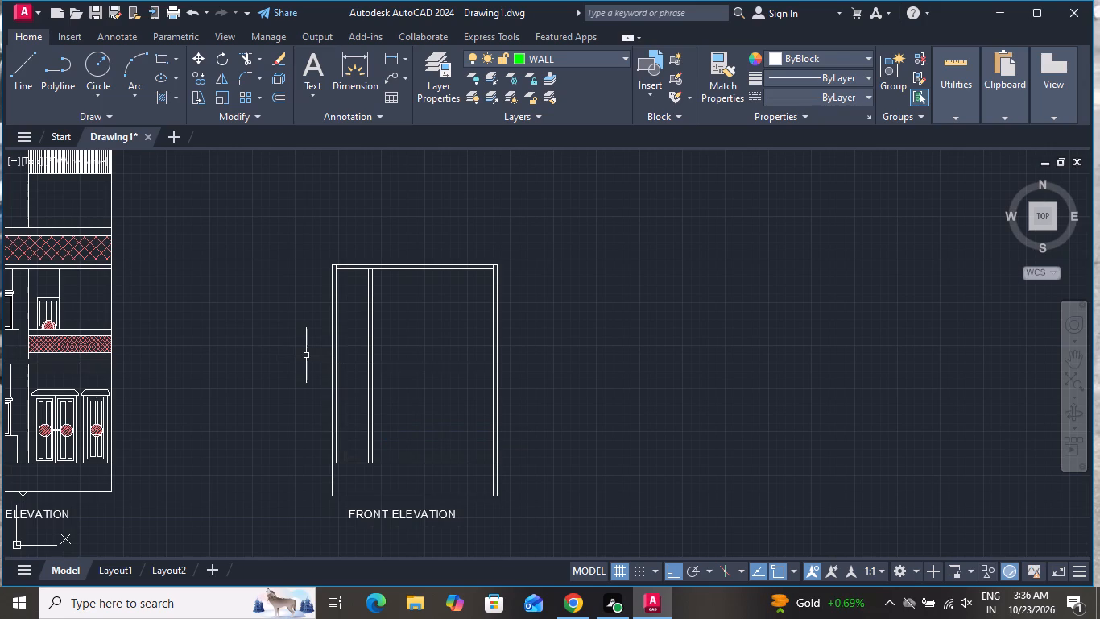
# Draw a short horizontal line across the left wall's thickness, a little below the roof slab.
pyautogui.scroll(3, 381, 254)
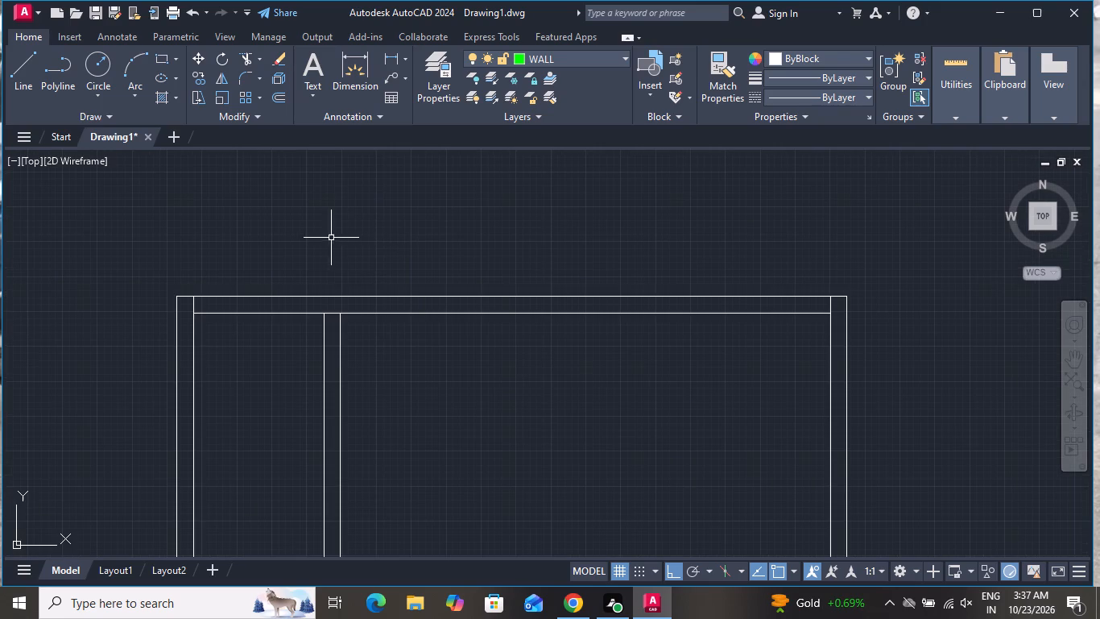
pyautogui.click(29, 61)
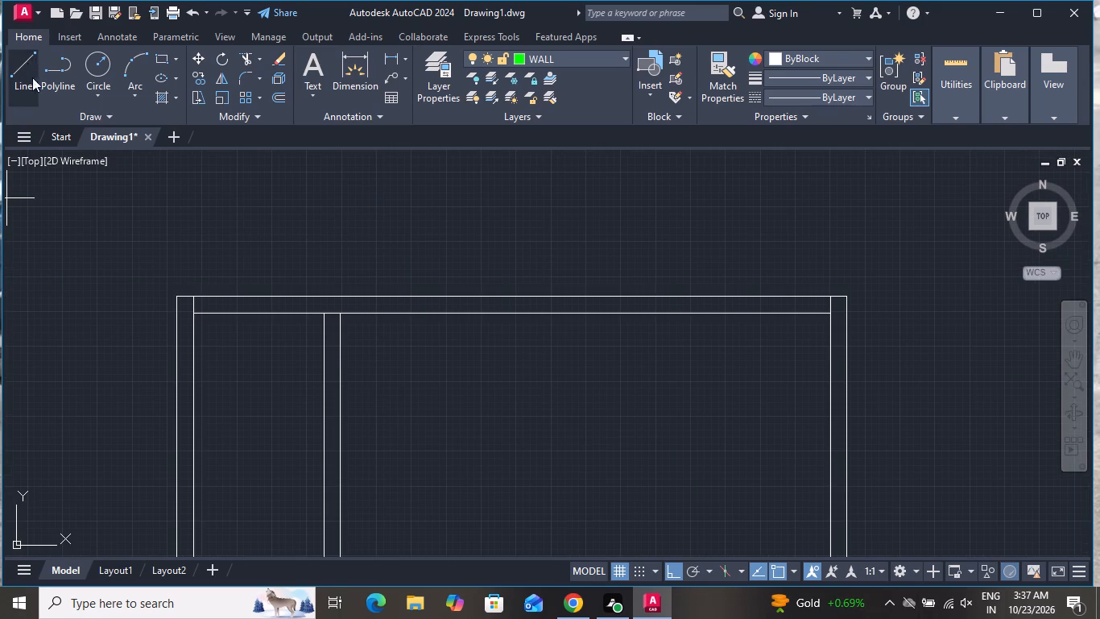
pyautogui.click(176, 364)
pyautogui.click(193, 362)
pyautogui.rightClick(193, 362)
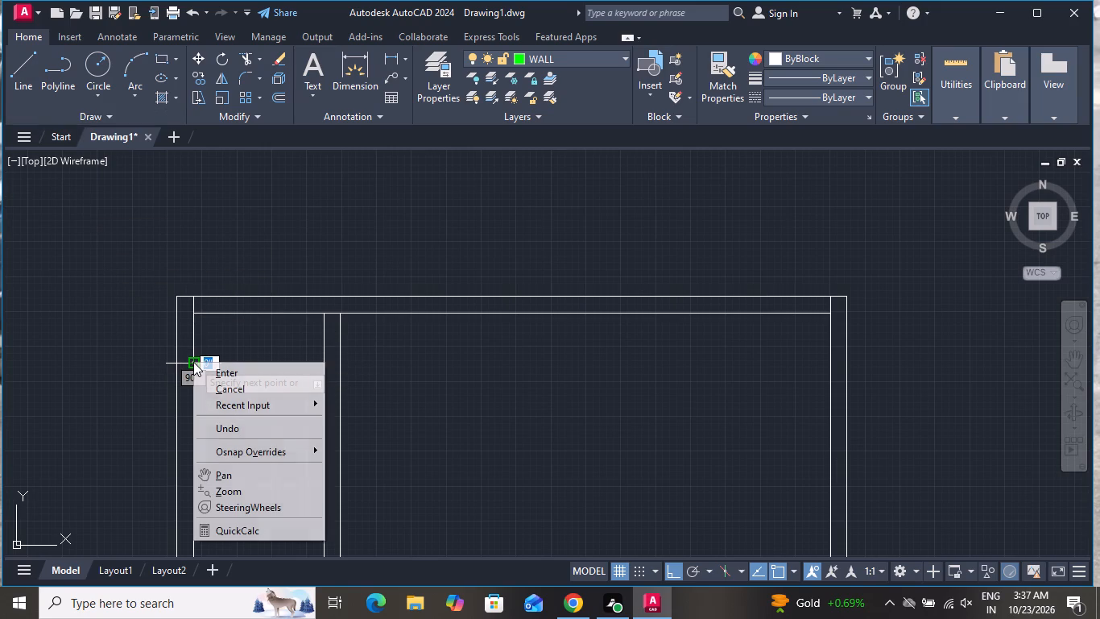
pyautogui.click(204, 380)
# Draw a 6" horizontal line across the partition wall, level with the short line in the left wall.
pyautogui.click(11, 64)
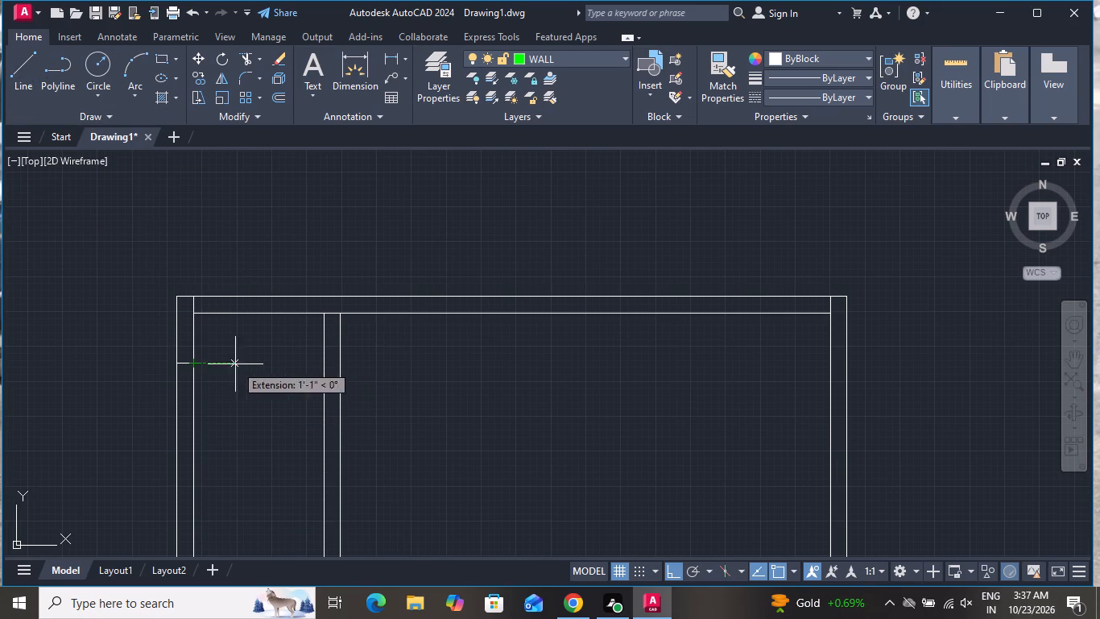
pyautogui.click(327, 362)
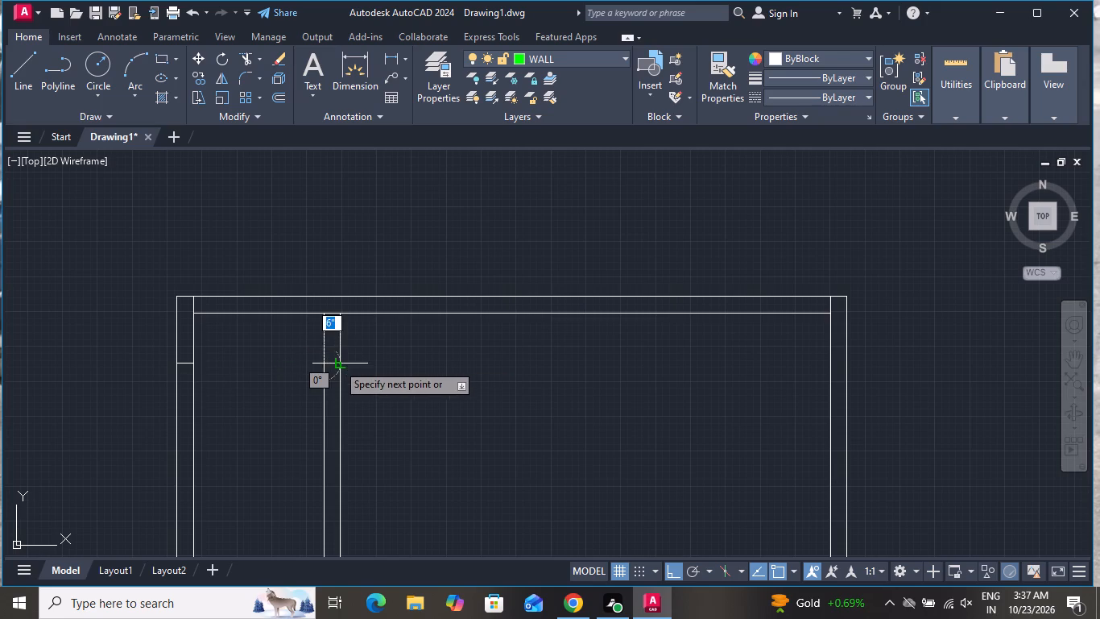
pyautogui.click(337, 364)
pyautogui.rightClick(337, 364)
pyautogui.click(344, 388)
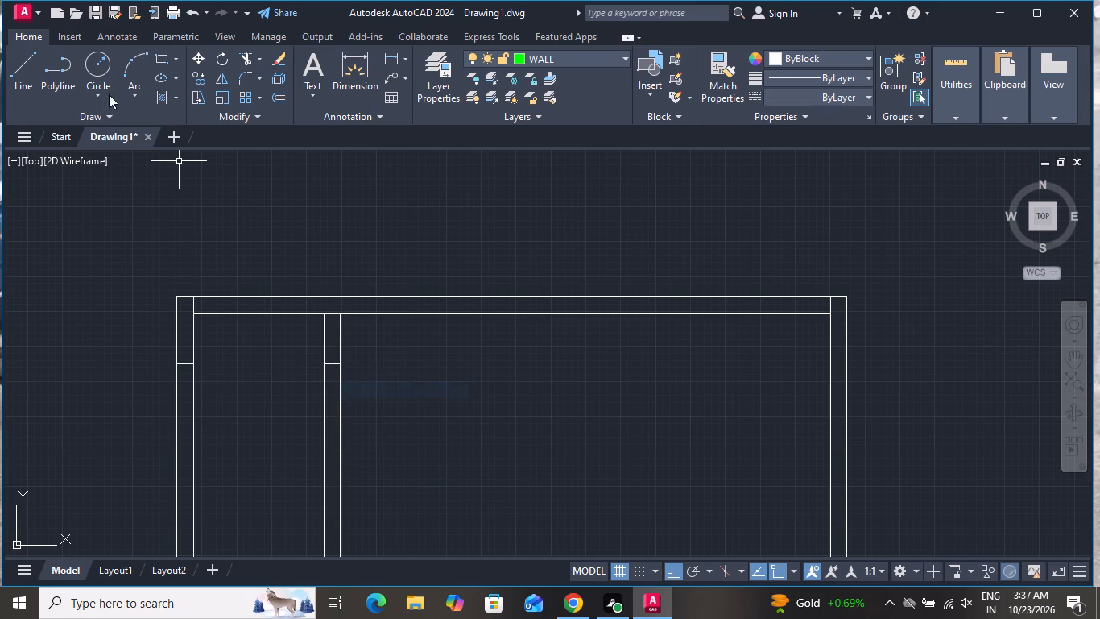
# Draw a 6" horizontal line across the right wall's thickness, level with the short lines in the left and partition walls.
pyautogui.click(19, 81)
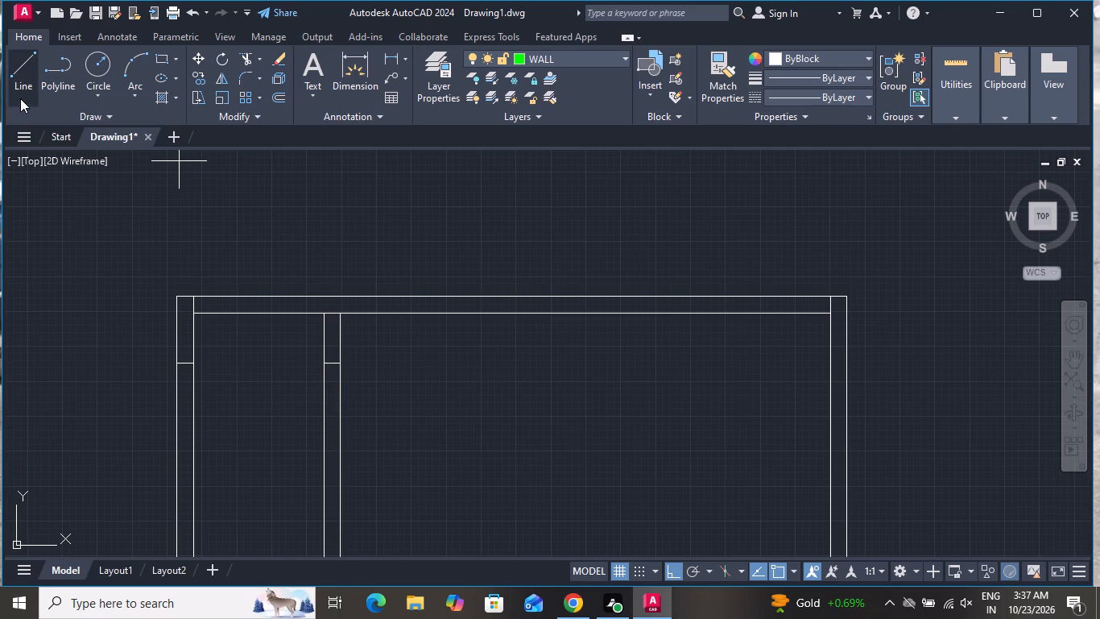
pyautogui.scroll(-1, 20, 102)
pyautogui.scroll(1, 231, 364)
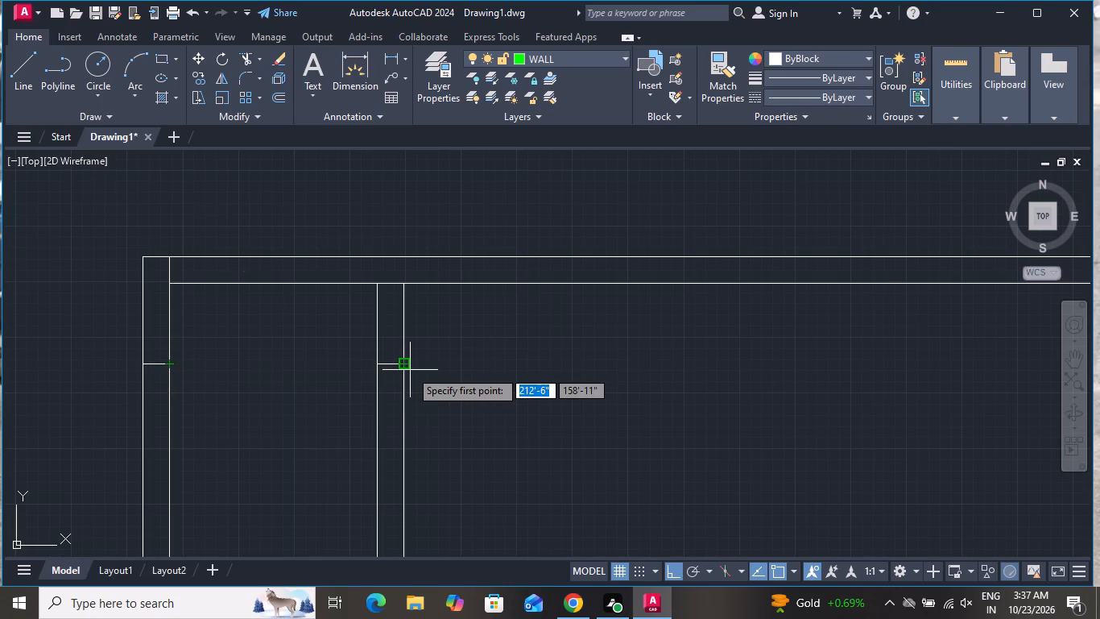
pyautogui.scroll(-2, 524, 368)
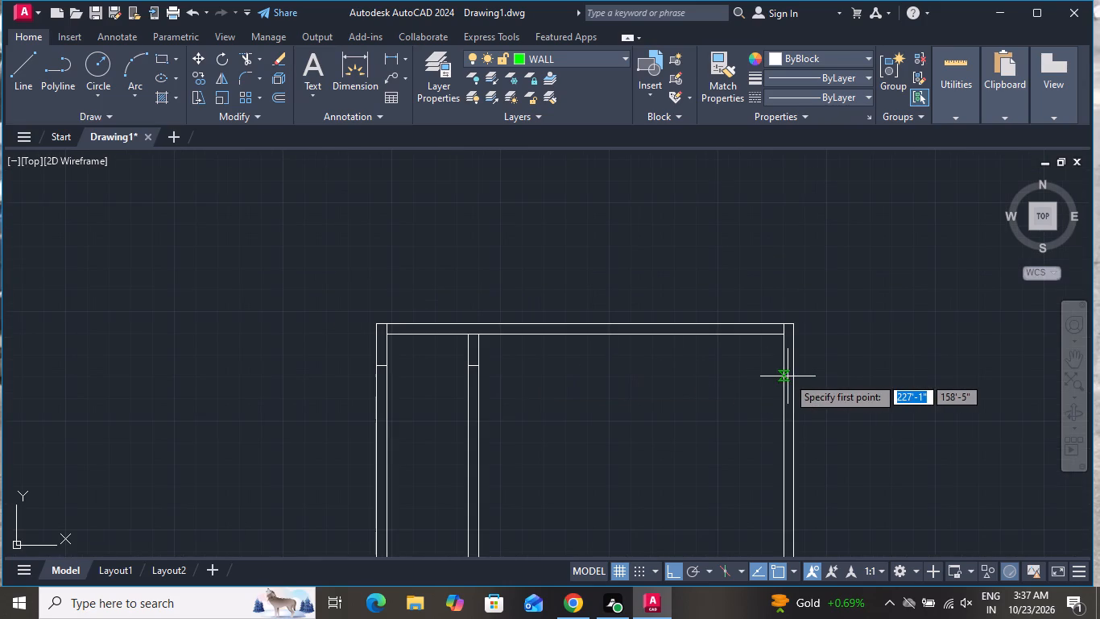
pyautogui.scroll(2, 787, 373)
pyautogui.scroll(-1, 778, 355)
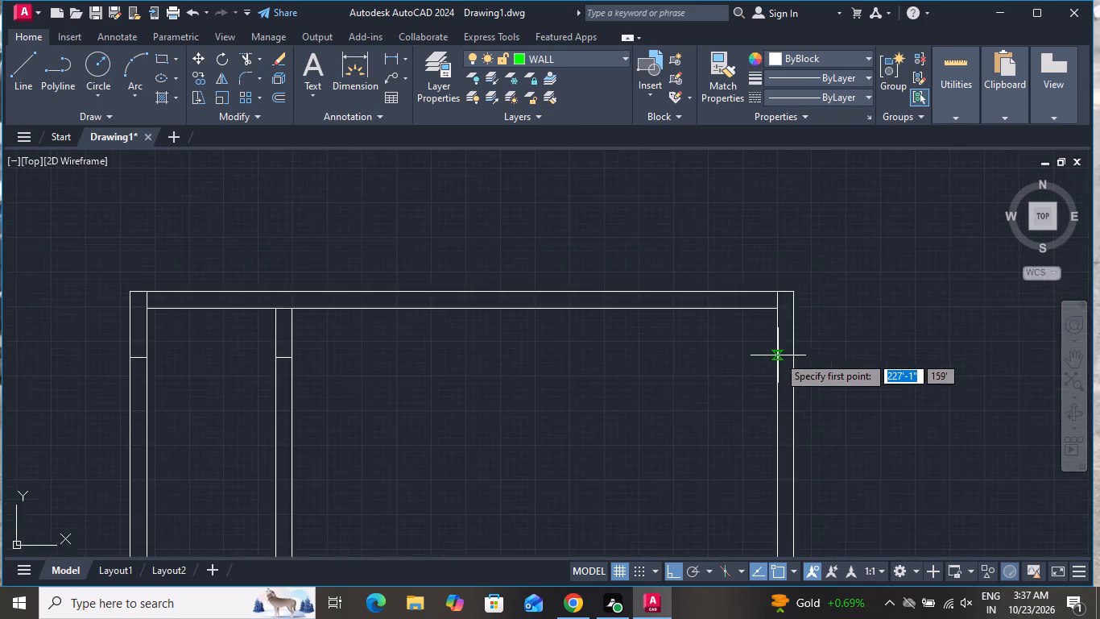
pyautogui.scroll(-1, 778, 355)
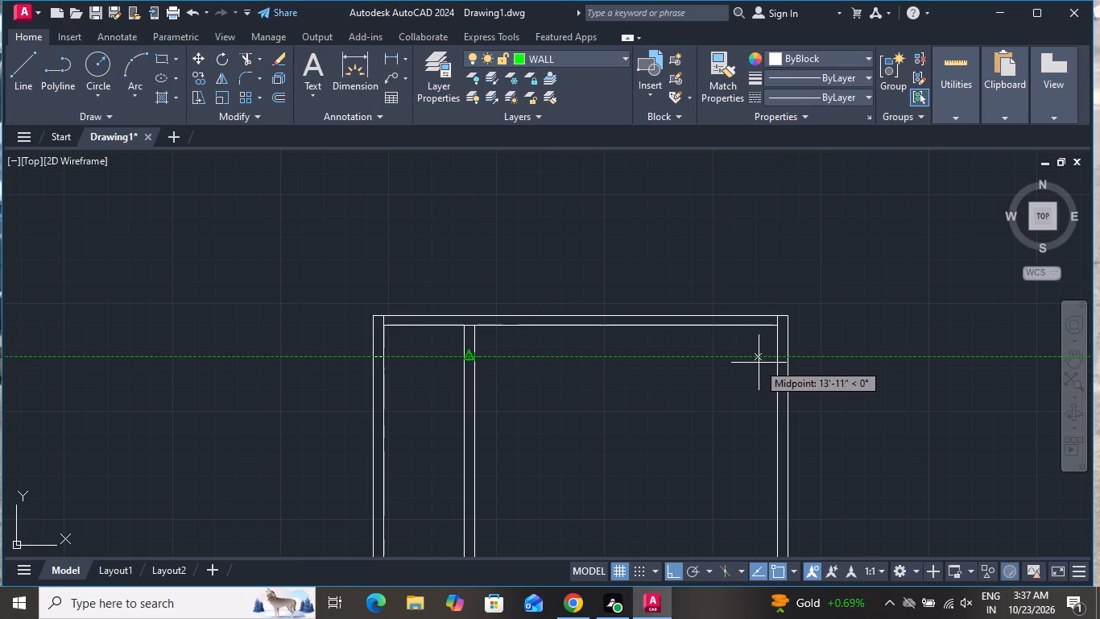
pyautogui.click(778, 356)
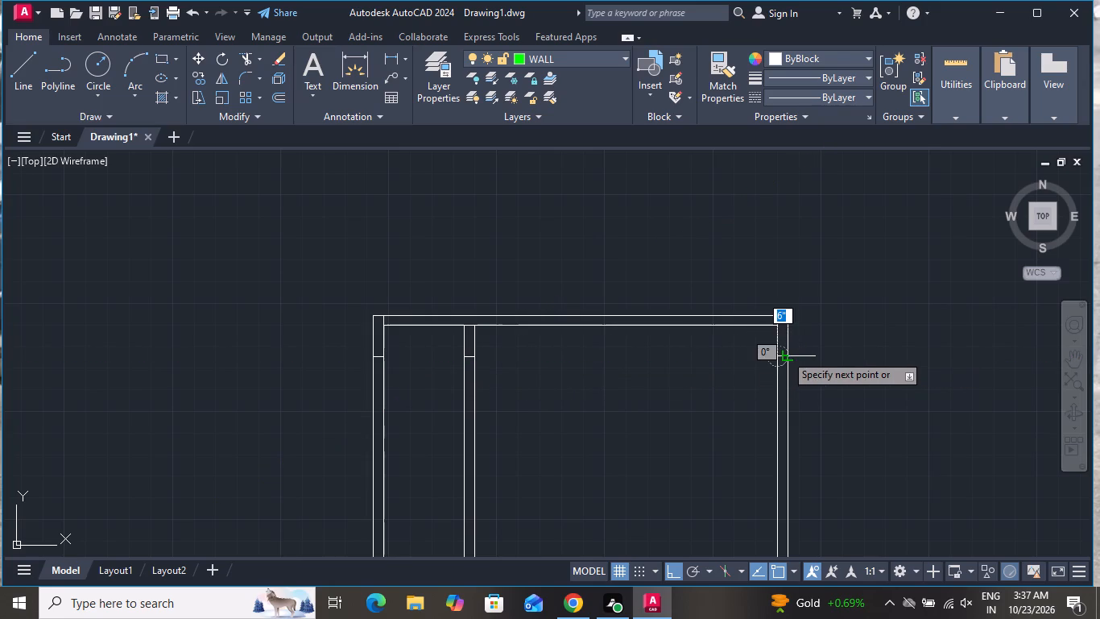
pyautogui.click(785, 354)
pyautogui.rightClick(785, 354)
pyautogui.click(803, 375)
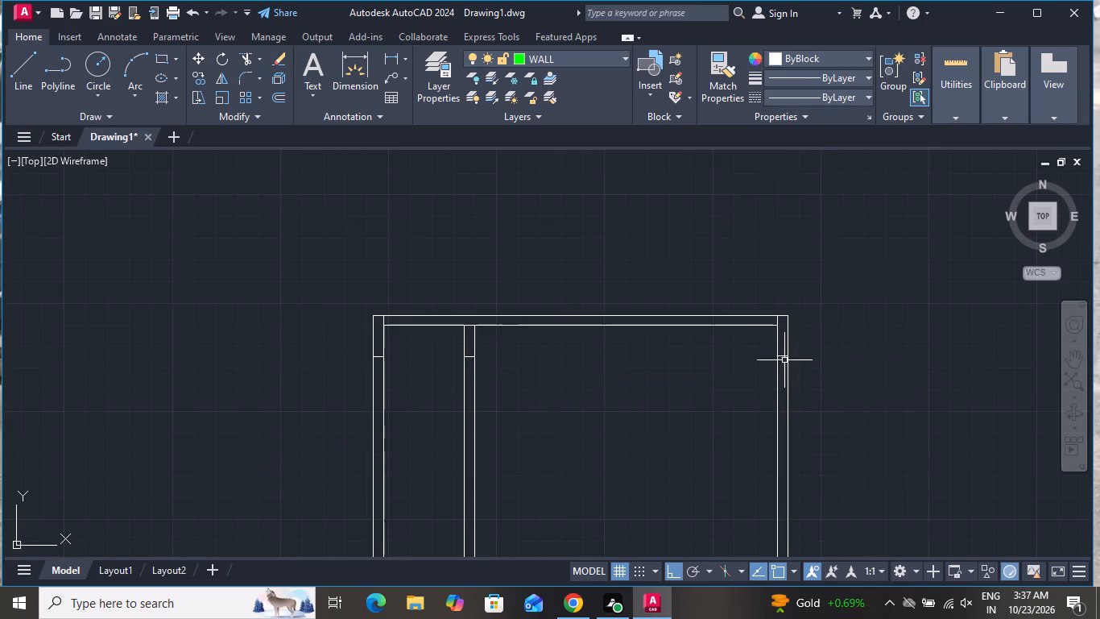
# Trim the right wall's inner line within the roof slab and the slab's underside line across the partition's thickness.
pyautogui.click(249, 63)
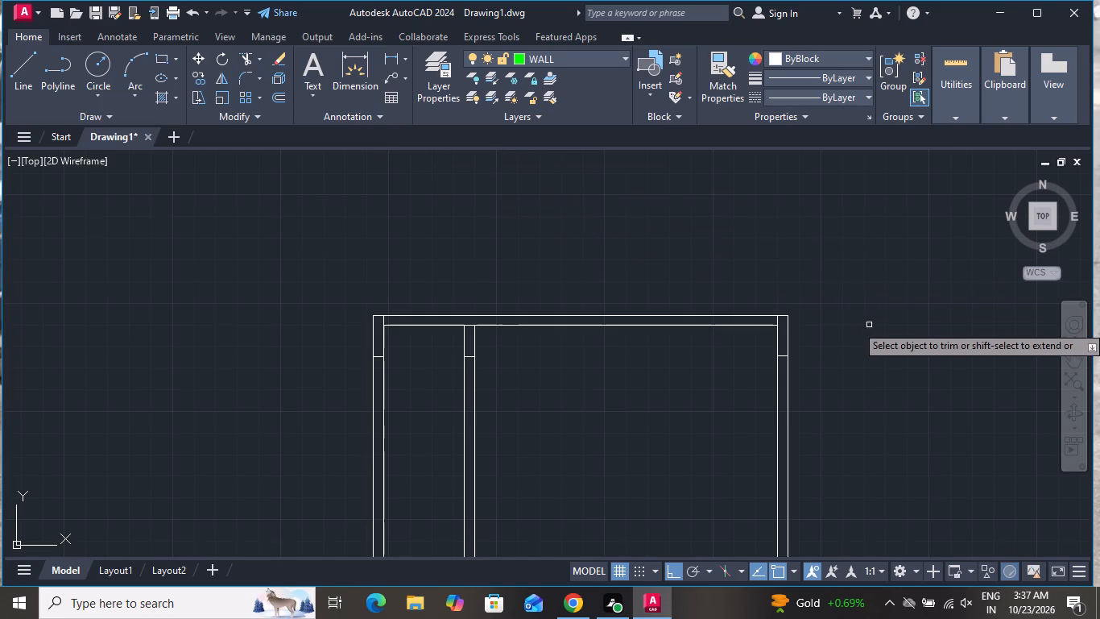
pyautogui.click(780, 322)
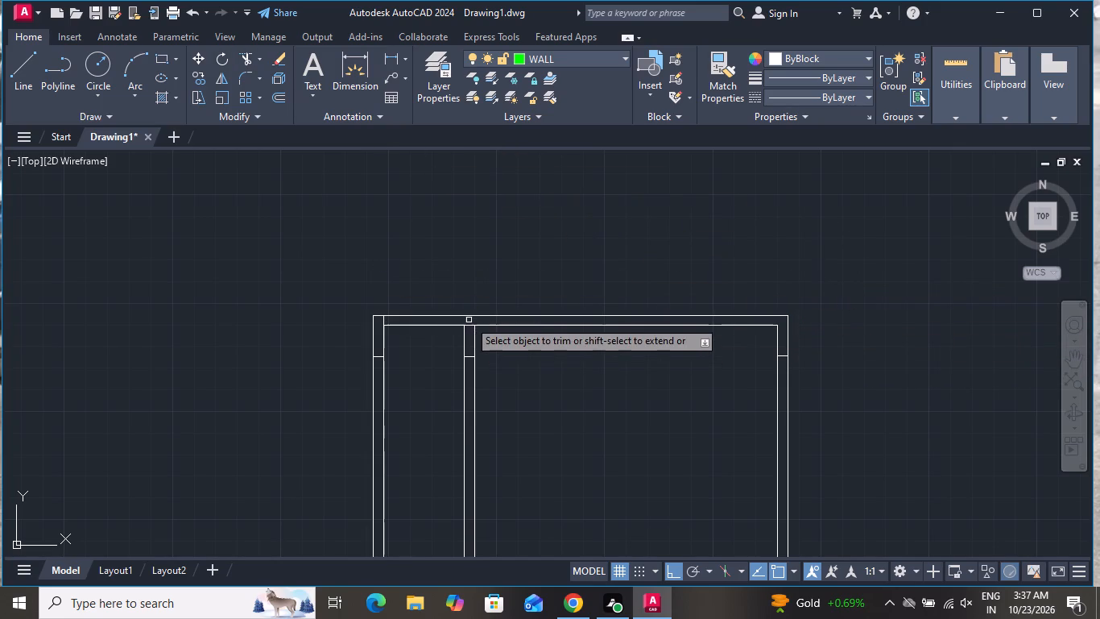
pyautogui.click(469, 328)
pyautogui.rightClick(459, 247)
pyautogui.click(486, 270)
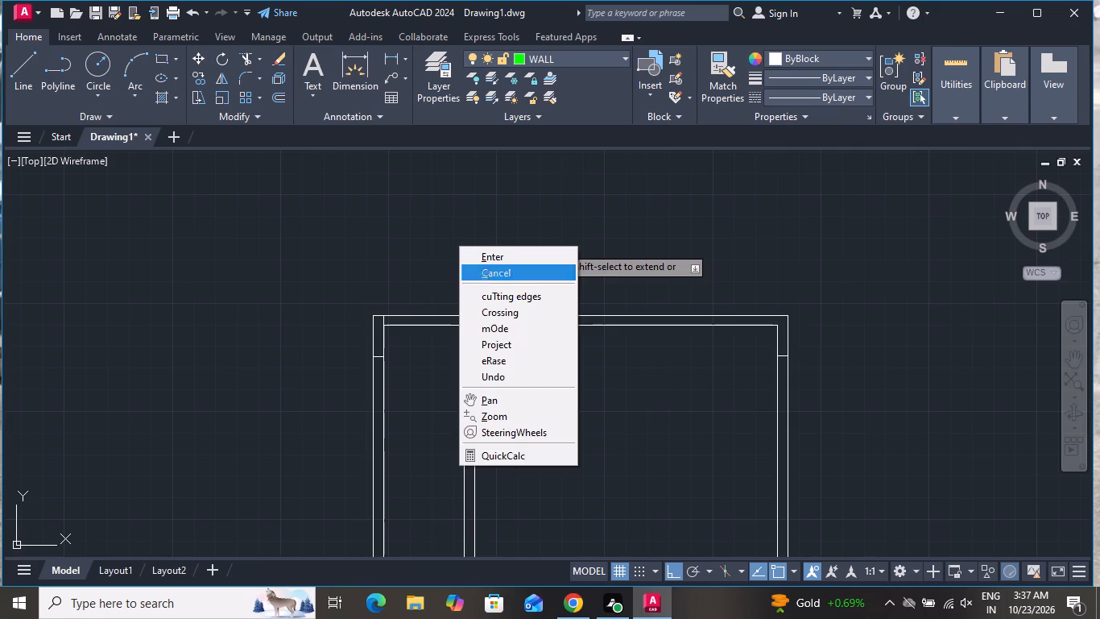
# Draw a 6" vertical line through the roof slab's thickness, continuing the partition's left face up to the slab's top.
pyautogui.click(31, 75)
pyautogui.scroll(2, 476, 363)
pyautogui.click(435, 272)
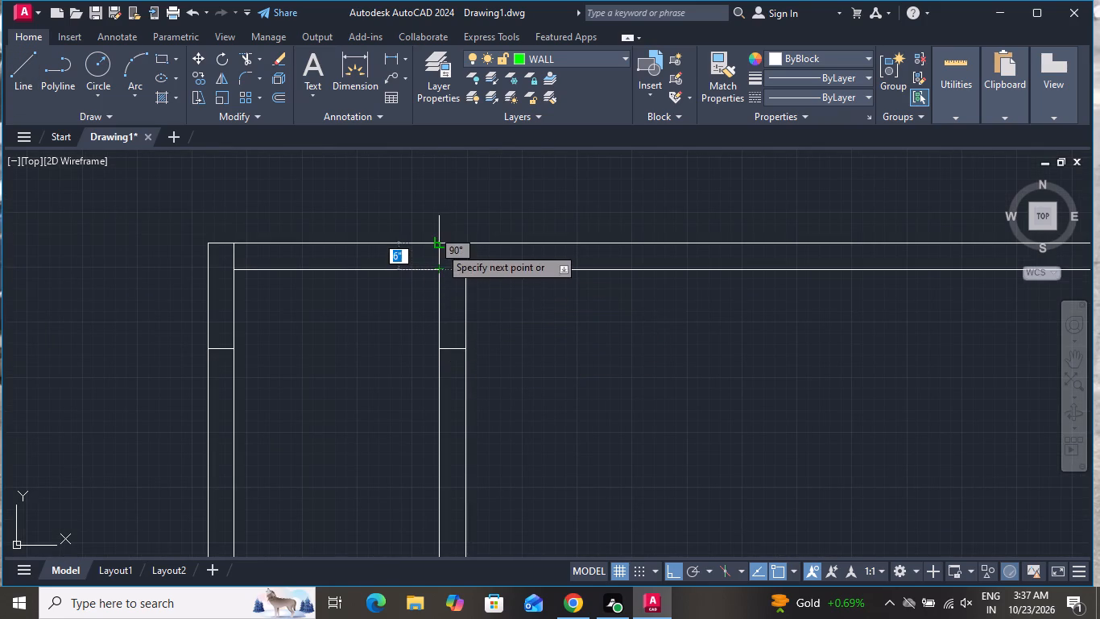
pyautogui.click(440, 247)
pyautogui.rightClick(440, 247)
pyautogui.click(453, 267)
pyautogui.scroll(-2, 461, 328)
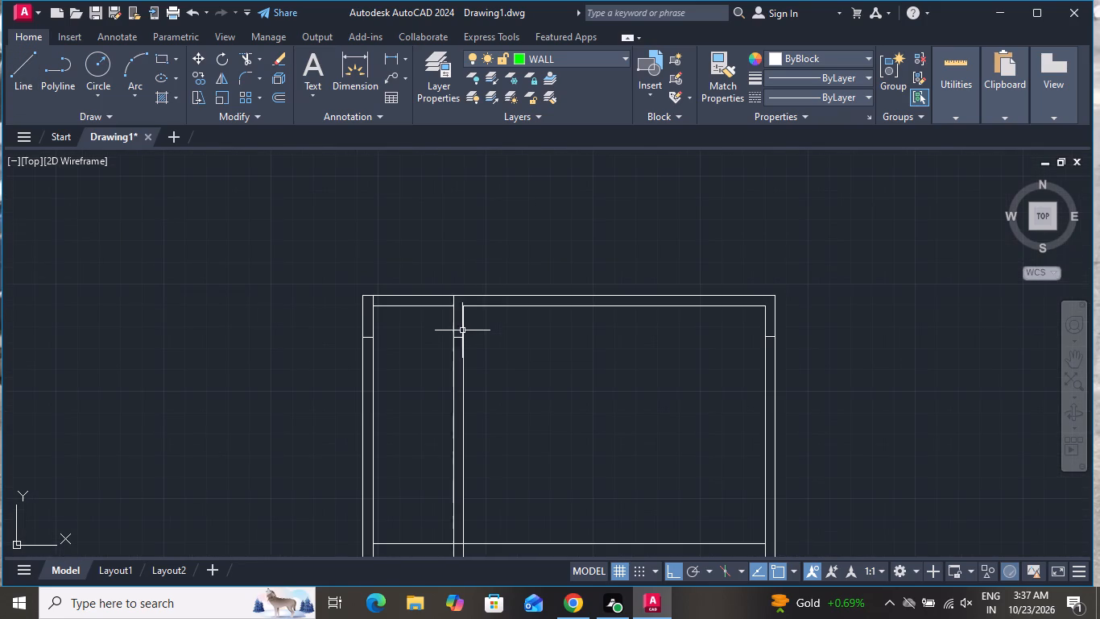
# Hatch the roof slab from partition to right wall, its wall drops and the left wall's top section with SOLID in colour 0,0,0.
pyautogui.click(159, 97)
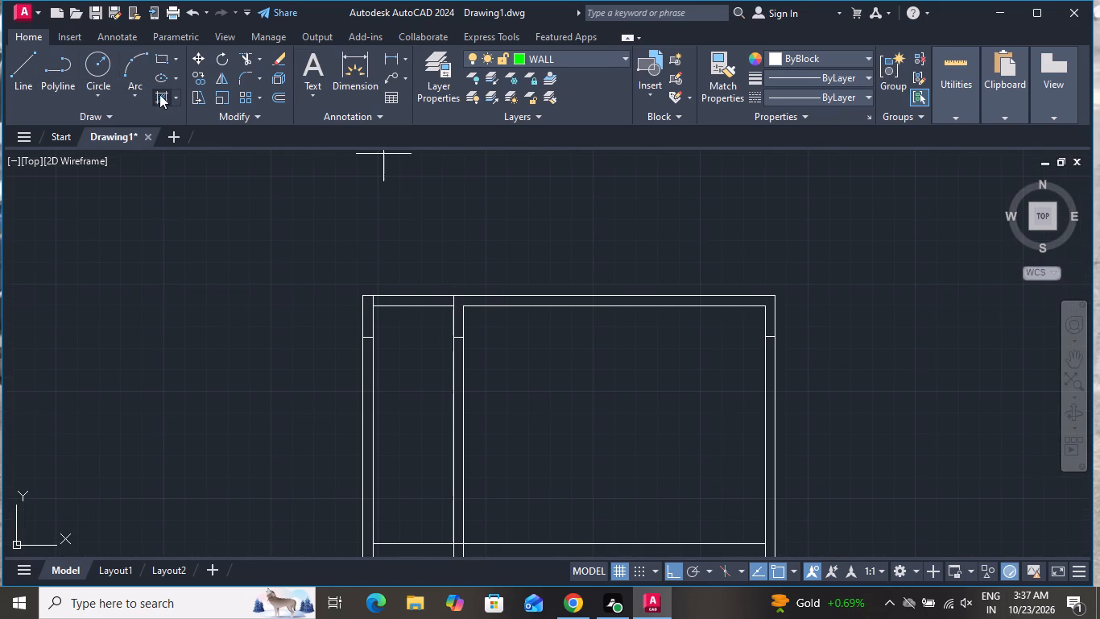
pyautogui.scroll(3, 146, 81)
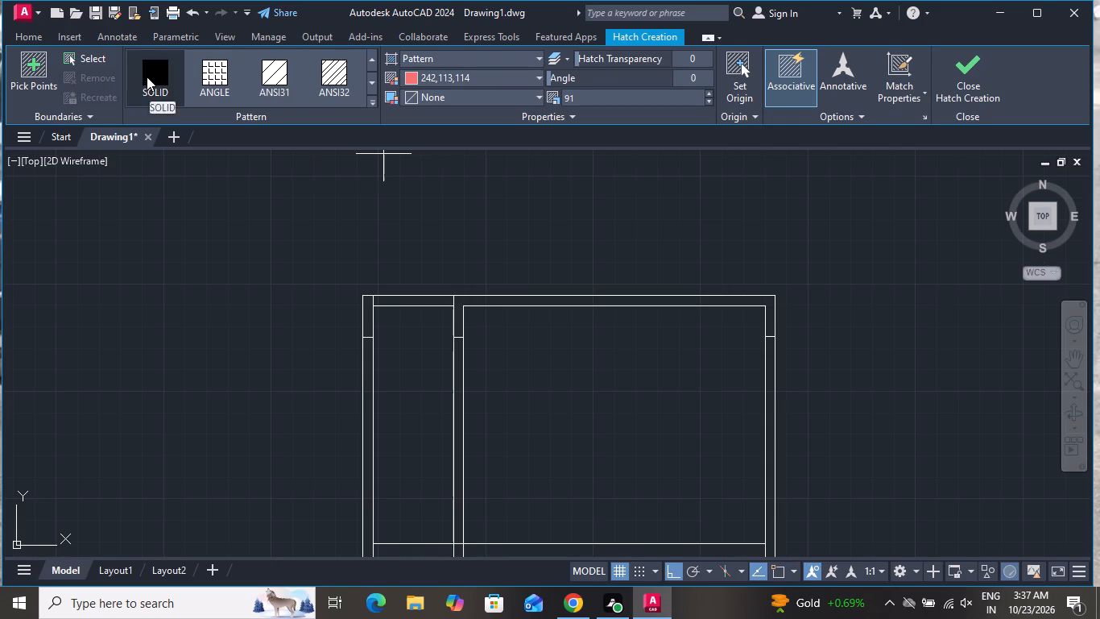
pyautogui.click(147, 77)
pyautogui.click(531, 301)
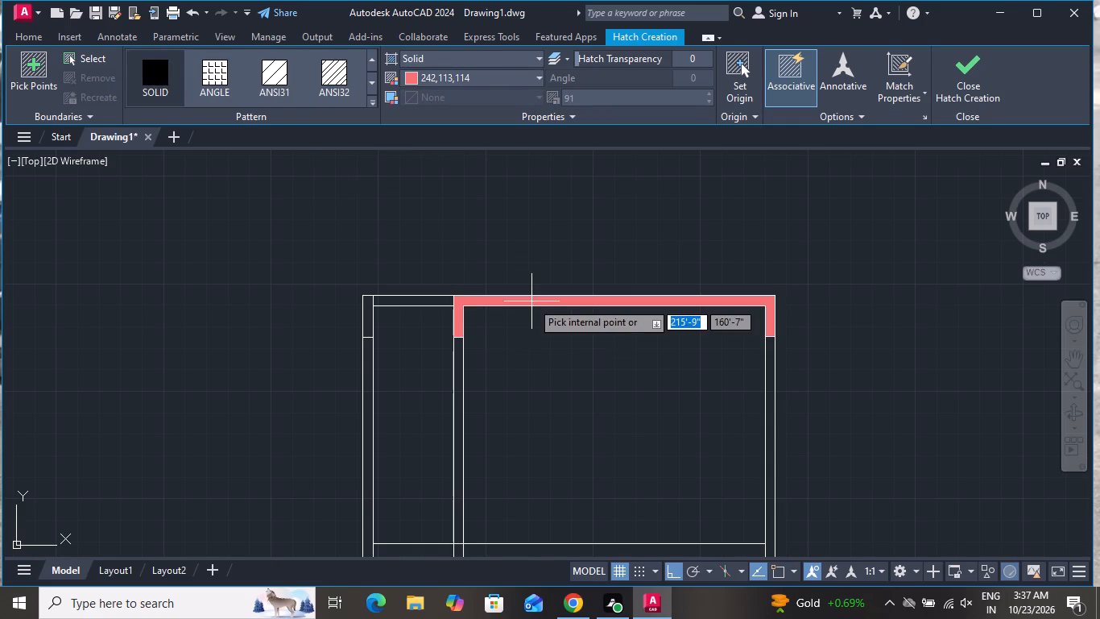
pyautogui.click(428, 77)
pyautogui.click(405, 130)
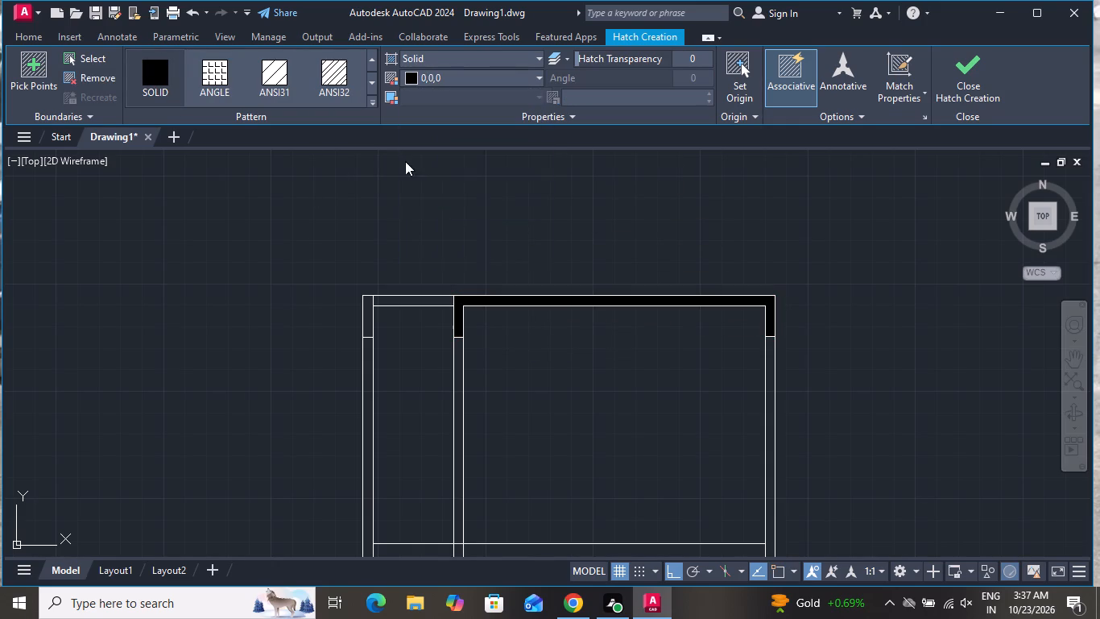
pyautogui.click(366, 315)
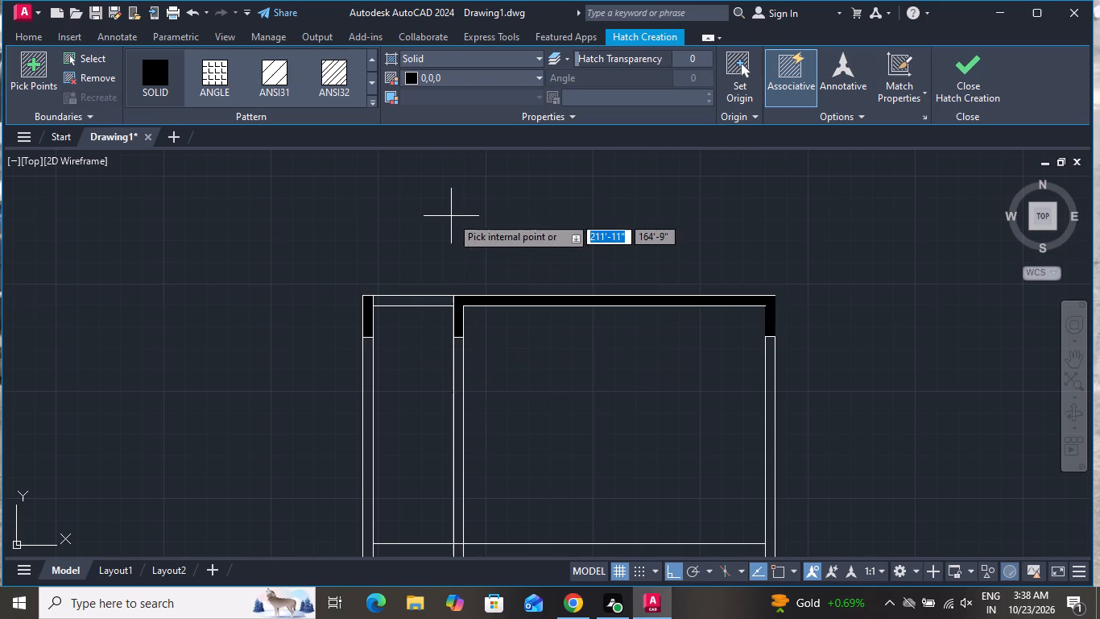
pyautogui.rightClick(417, 216)
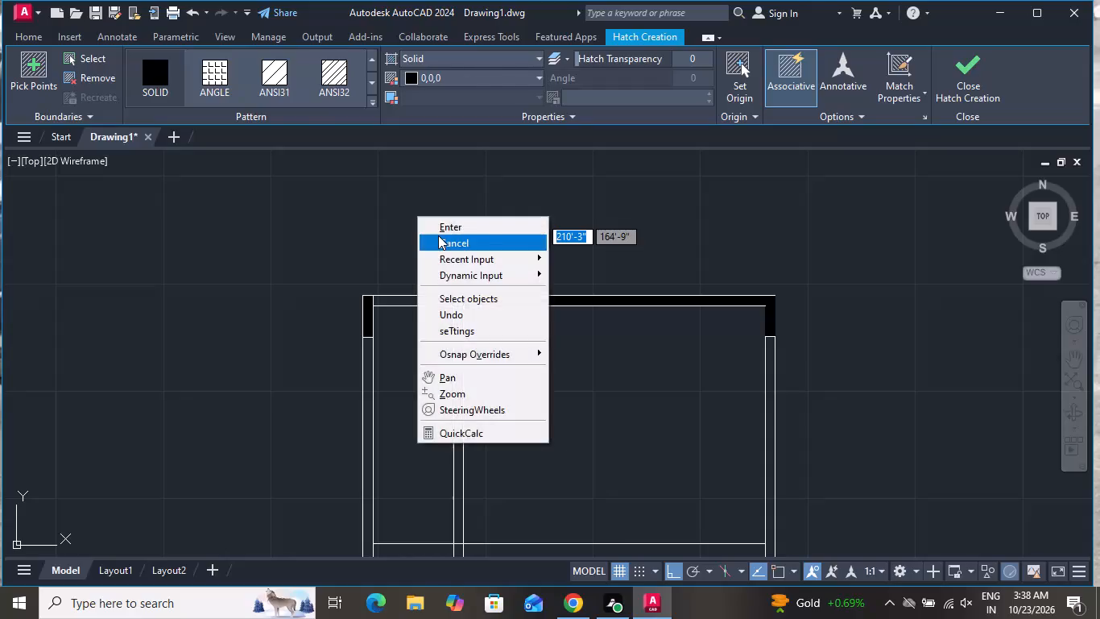
pyautogui.click(438, 235)
# Offset the middle floor line 6" upward and end Offset.
pyautogui.scroll(-2, 441, 220)
pyautogui.scroll(1, 450, 359)
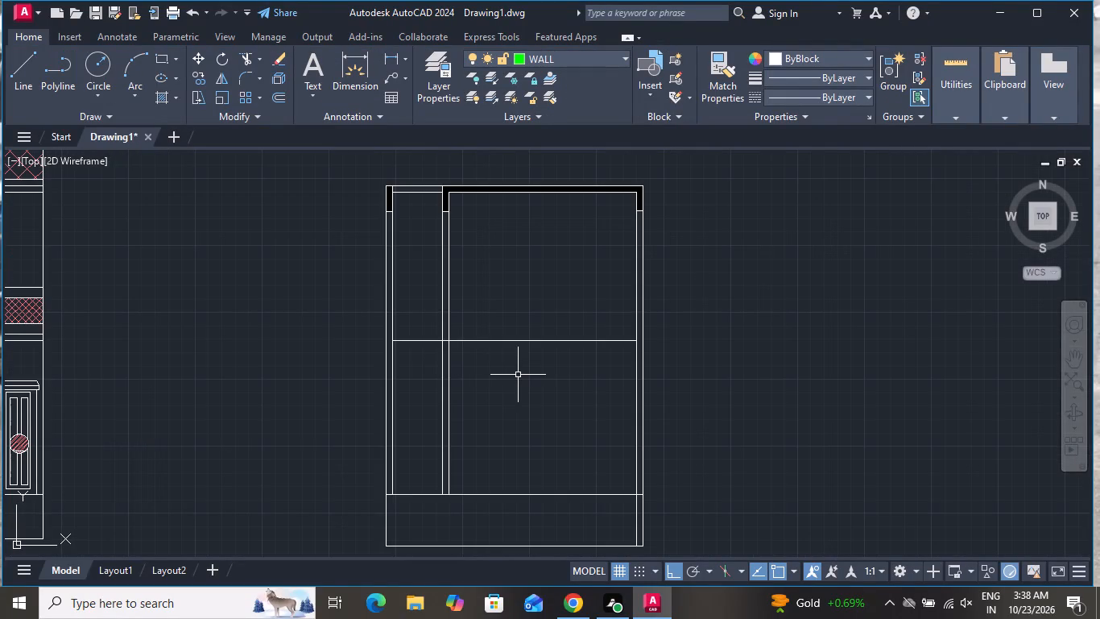
pyautogui.write('O 6')
pyautogui.hotkey('shift', '"')
pyautogui.press('Return')
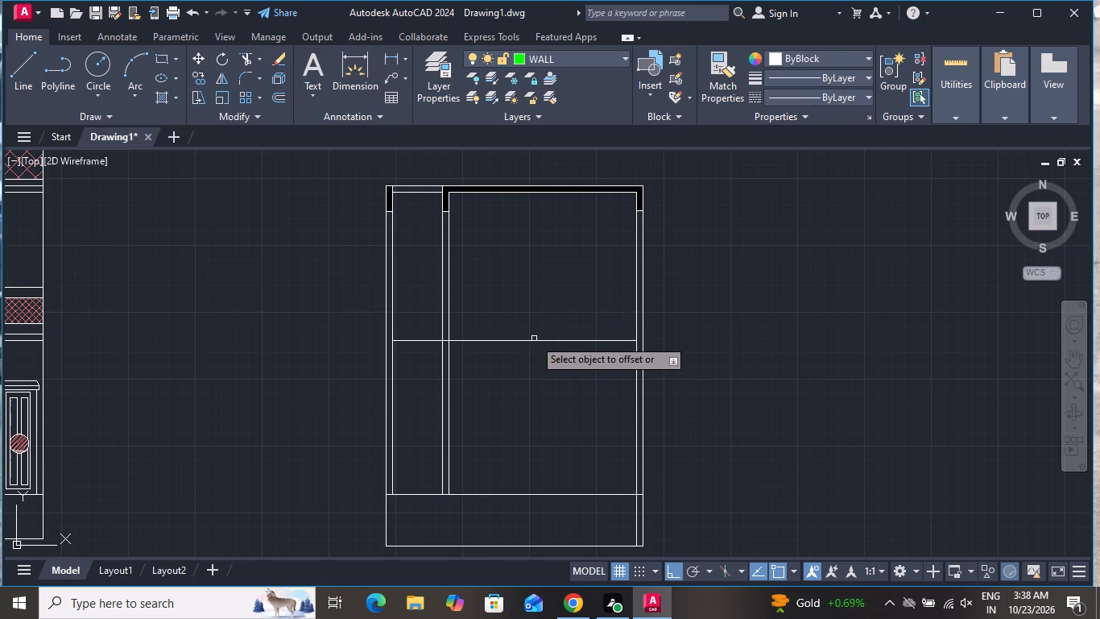
pyautogui.click(534, 339)
pyautogui.click(534, 327)
pyautogui.rightClick(525, 376)
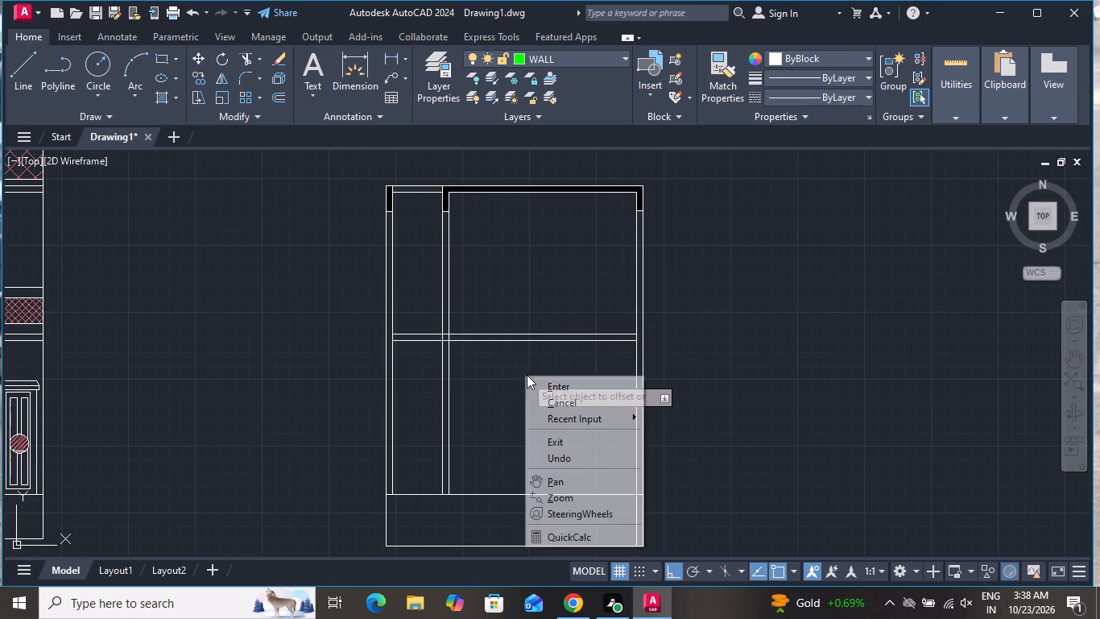
pyautogui.click(561, 401)
# Trim the partition's right line and right wall's inner line within the middle slab, and the slab's underside across the partition.
pyautogui.click(242, 56)
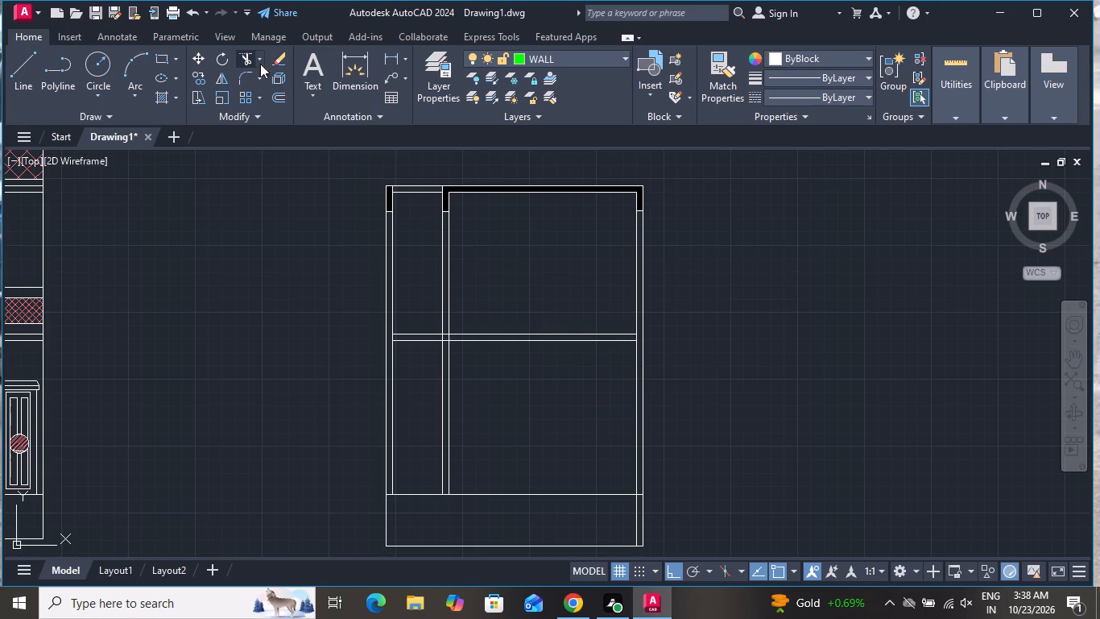
pyautogui.scroll(3, 438, 331)
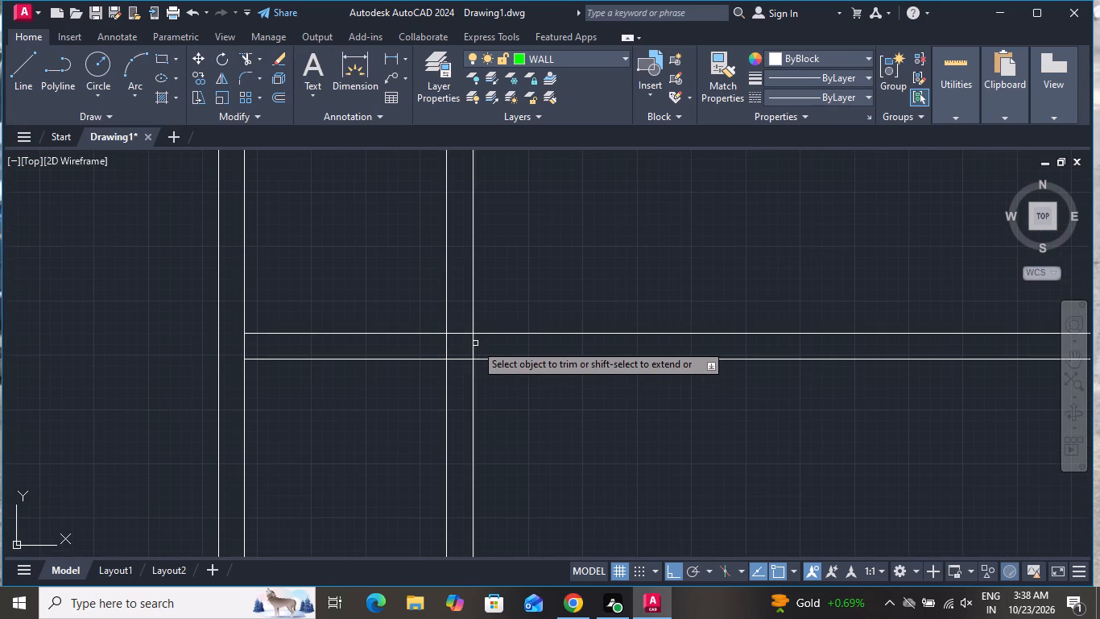
pyautogui.click(474, 347)
pyautogui.click(465, 359)
pyautogui.scroll(-2, 449, 366)
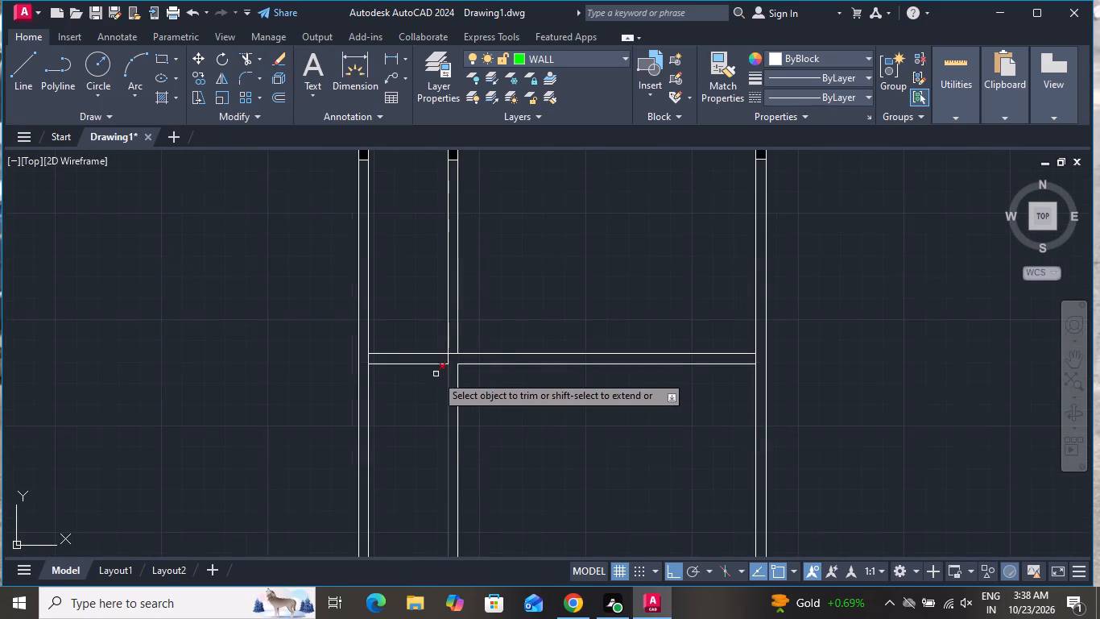
pyautogui.scroll(2, 725, 351)
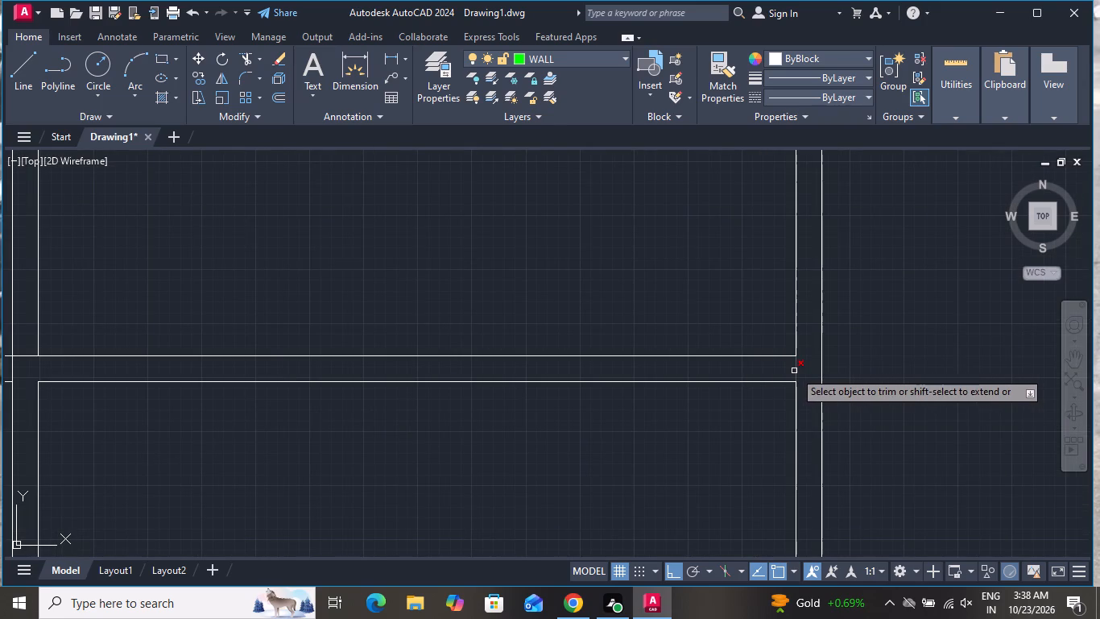
pyautogui.click(794, 371)
pyautogui.rightClick(792, 368)
pyautogui.click(829, 177)
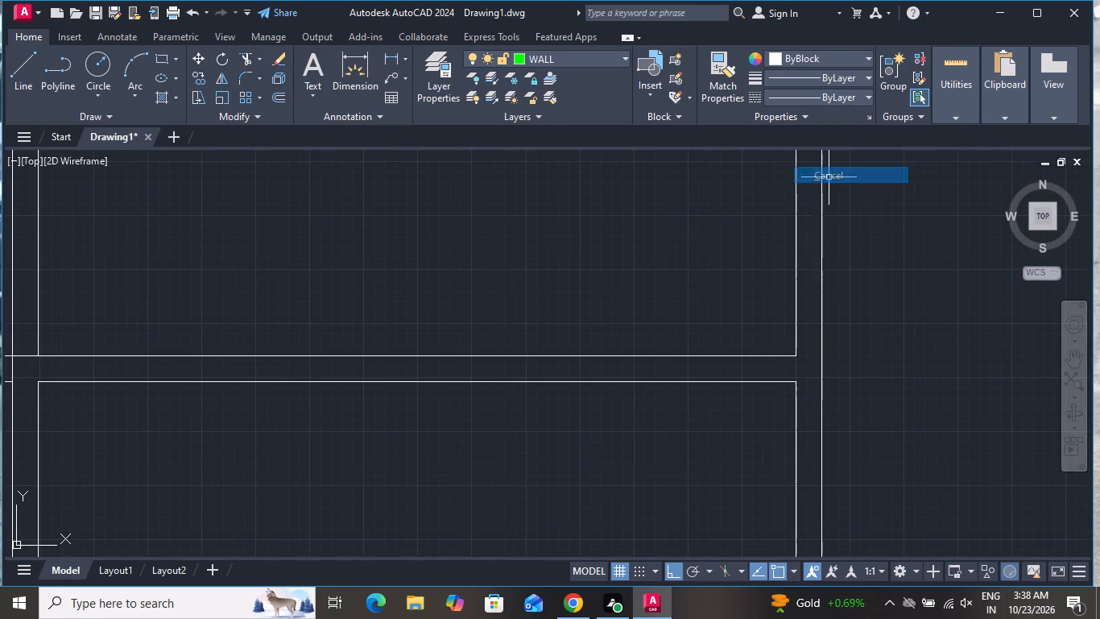
# Draw a horizontal line across the right wall's thickness, continuing the middle slab's top line to the outer face.
pyautogui.click(26, 56)
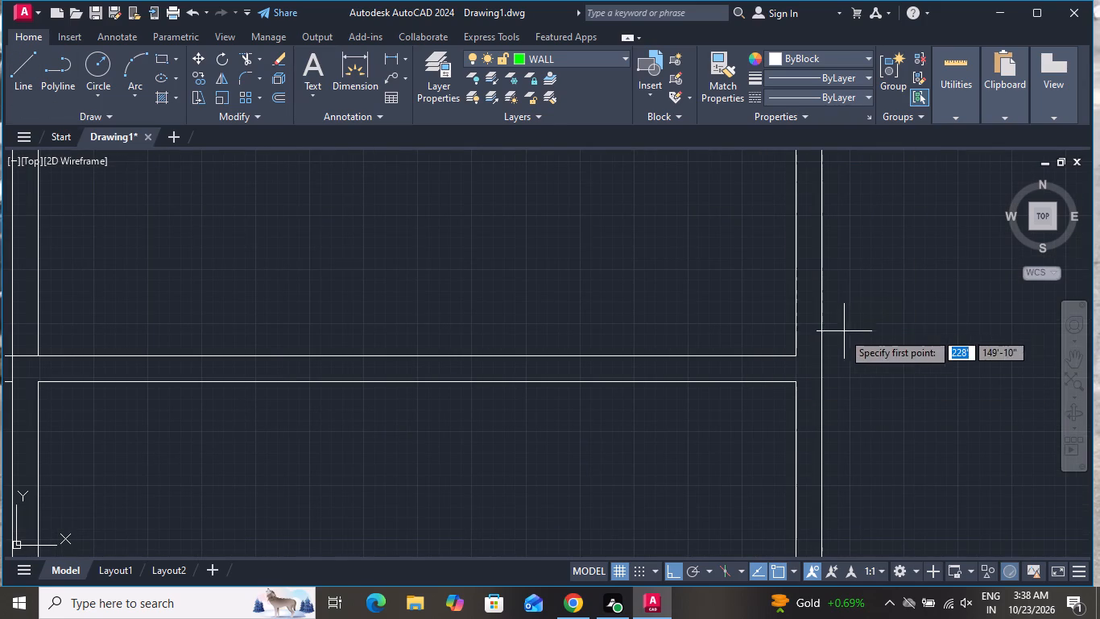
pyautogui.scroll(2, 823, 347)
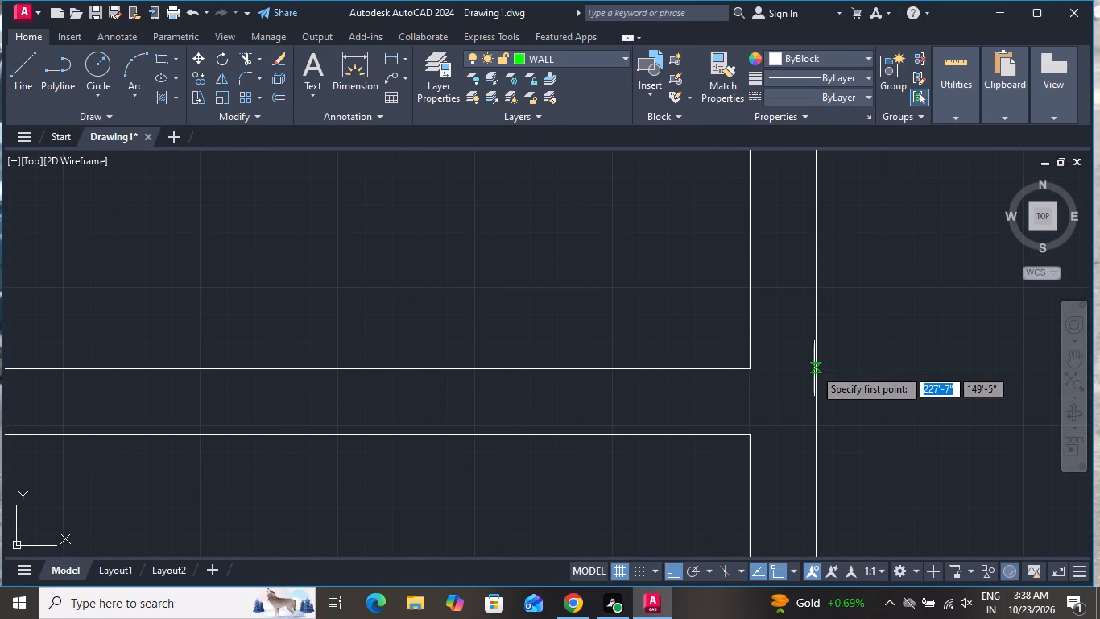
pyautogui.scroll(1, 753, 389)
pyautogui.click(750, 354)
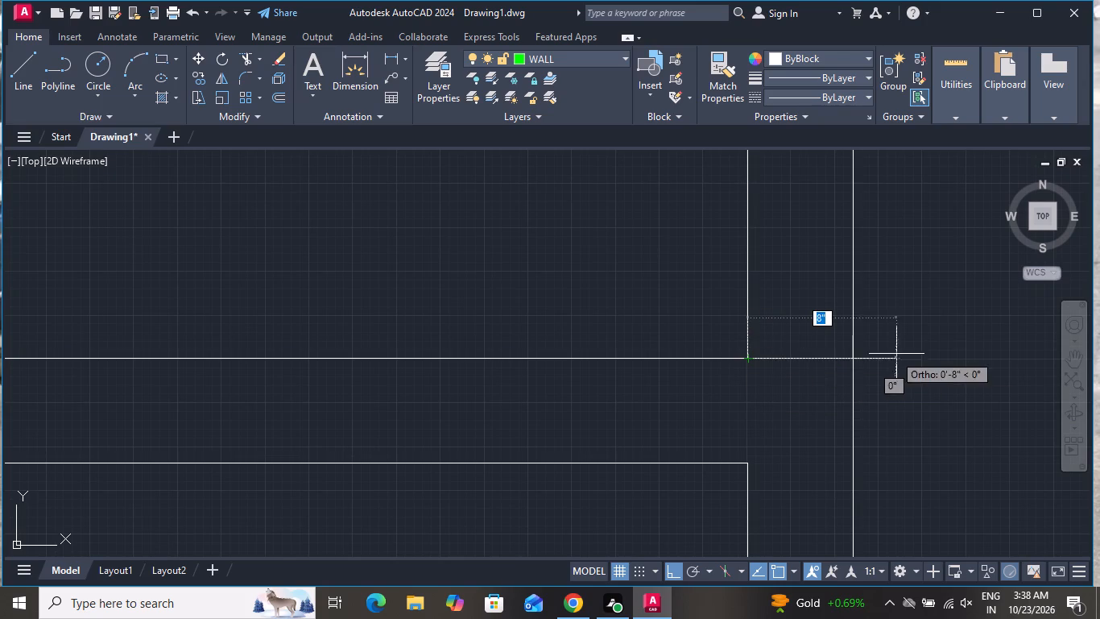
pyautogui.click(851, 358)
pyautogui.rightClick(851, 358)
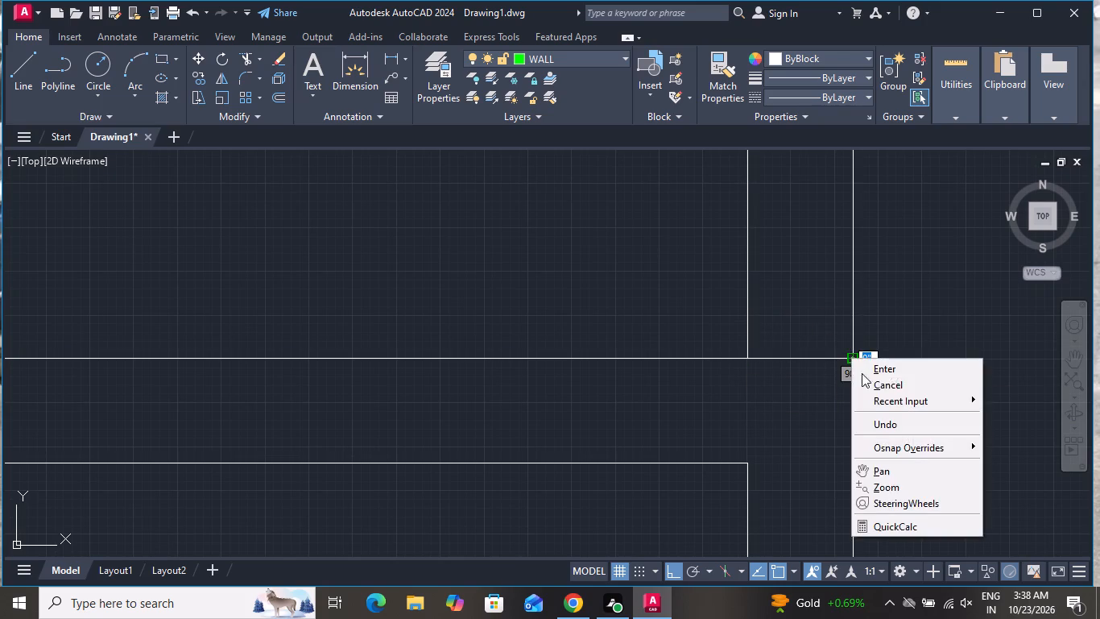
pyautogui.click(872, 389)
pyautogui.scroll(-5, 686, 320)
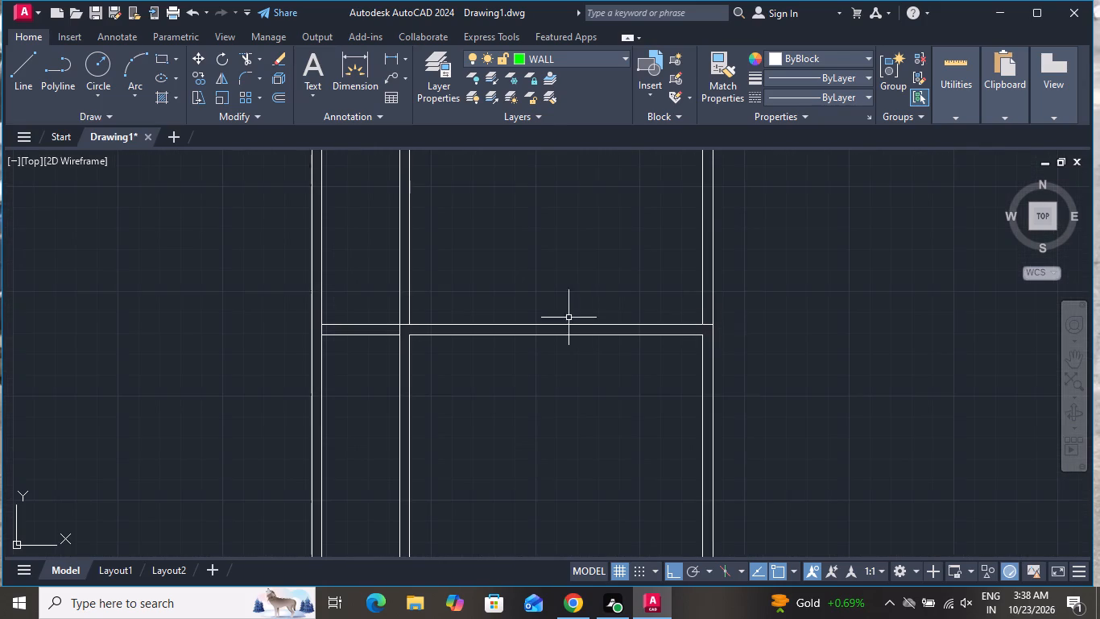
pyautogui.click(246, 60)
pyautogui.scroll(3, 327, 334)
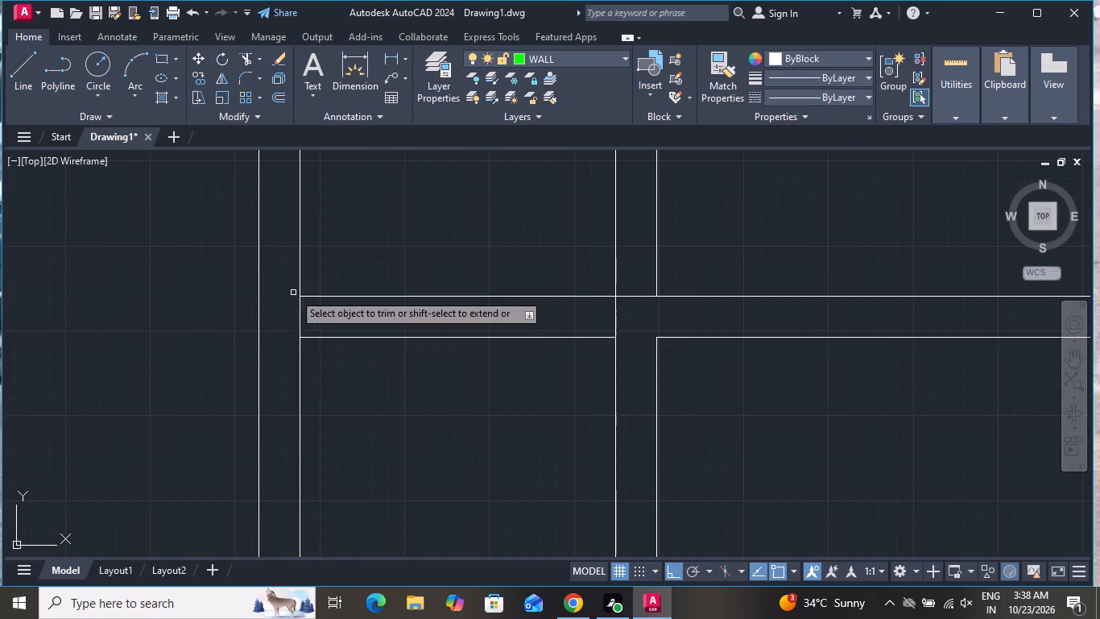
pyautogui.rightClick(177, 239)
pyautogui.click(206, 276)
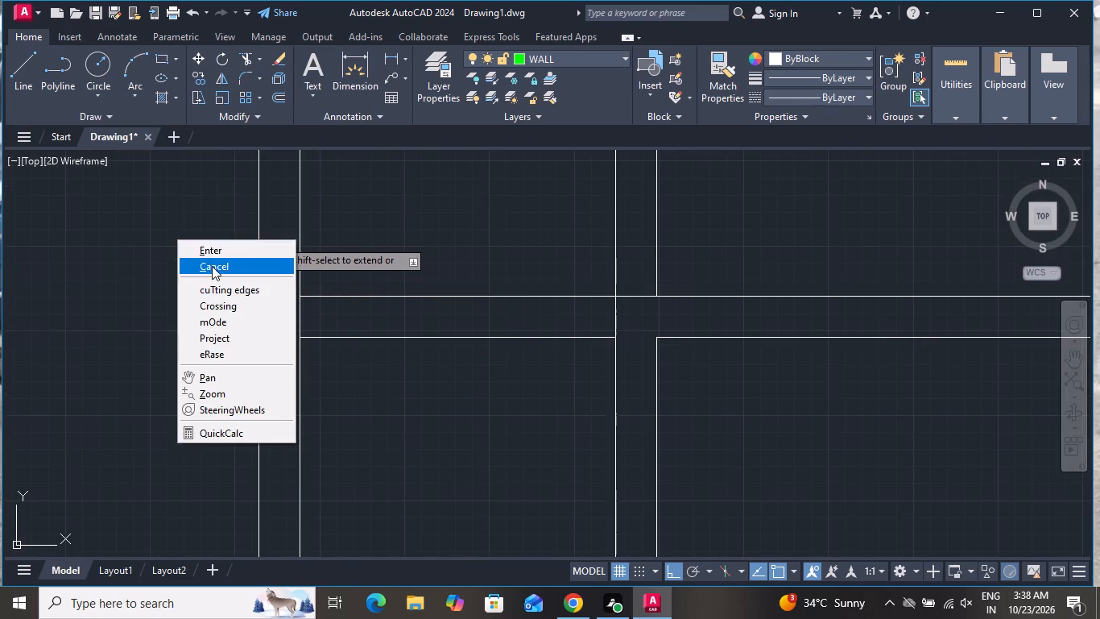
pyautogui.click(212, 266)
# Draw a horizontal line across the left wall's thickness, continuing the middle slab's top line to the outer face.
pyautogui.click(25, 74)
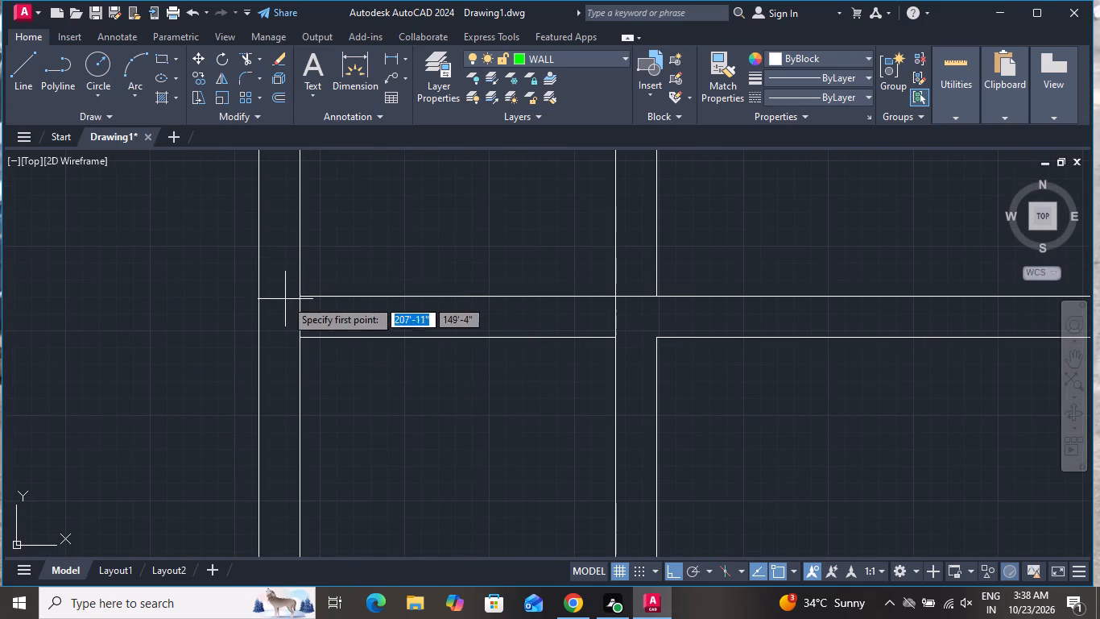
pyautogui.click(299, 293)
pyautogui.click(259, 291)
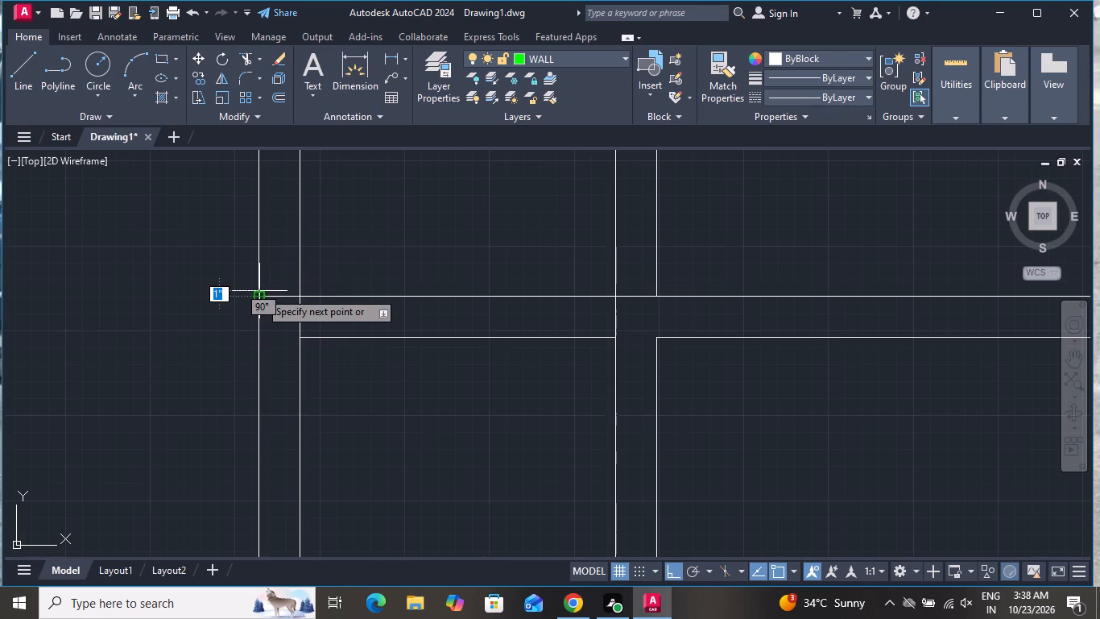
pyautogui.rightClick(259, 291)
pyautogui.click(283, 313)
# Draw a horizontal line across the left wall's thickness about 2' below the middle slab's top line.
pyautogui.click(19, 68)
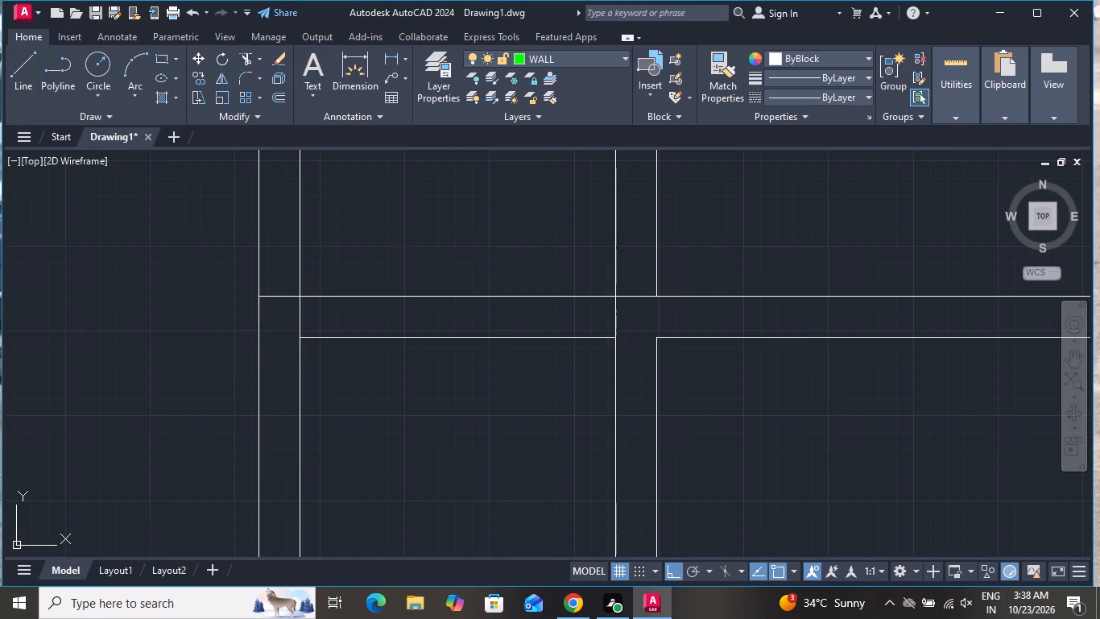
pyautogui.scroll(-3, 349, 305)
pyautogui.scroll(-2, 401, 366)
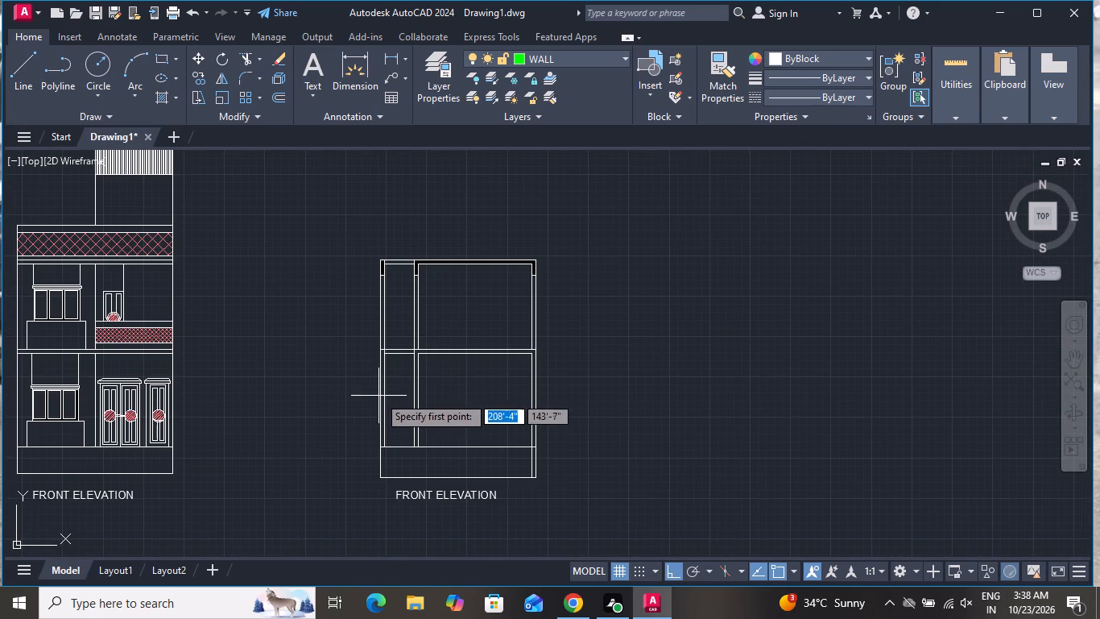
pyautogui.scroll(3, 360, 380)
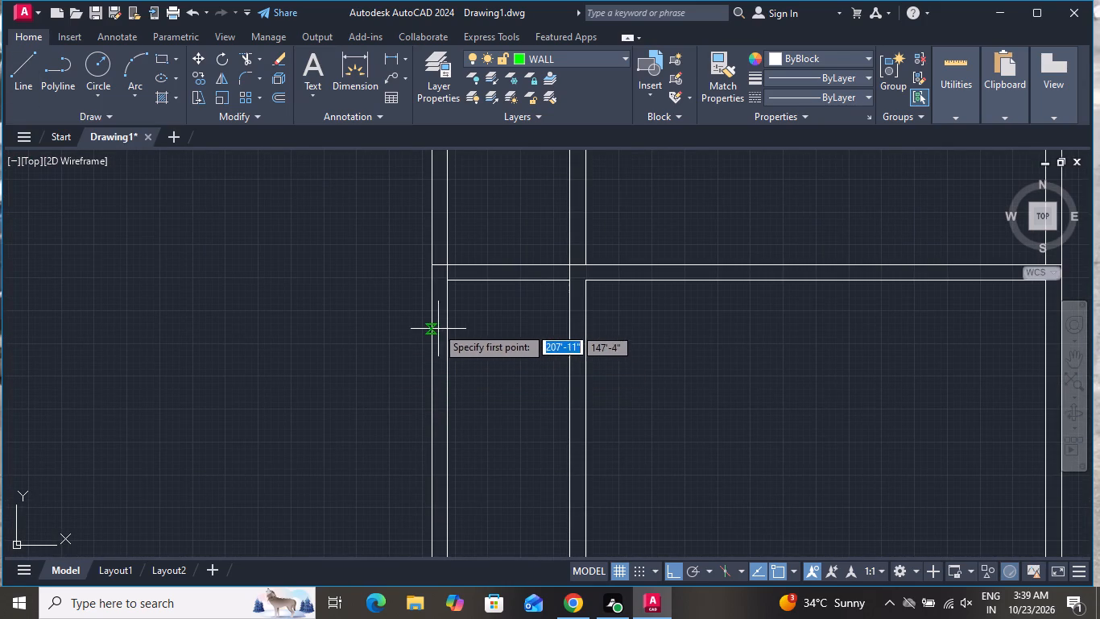
pyautogui.click(432, 326)
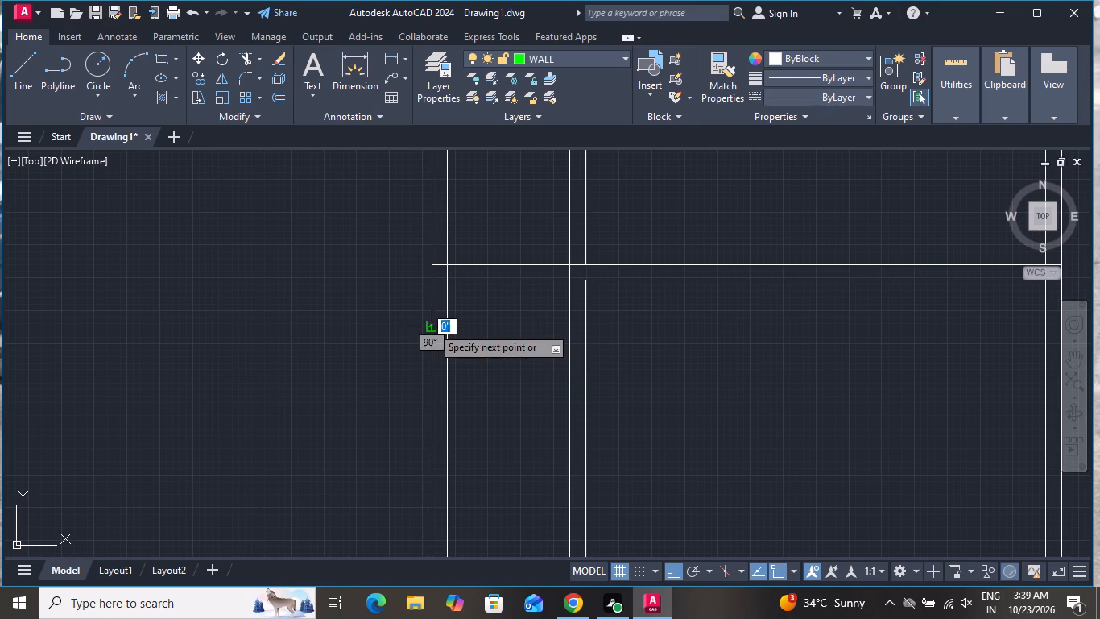
pyautogui.click(447, 325)
pyautogui.rightClick(447, 325)
pyautogui.click(471, 348)
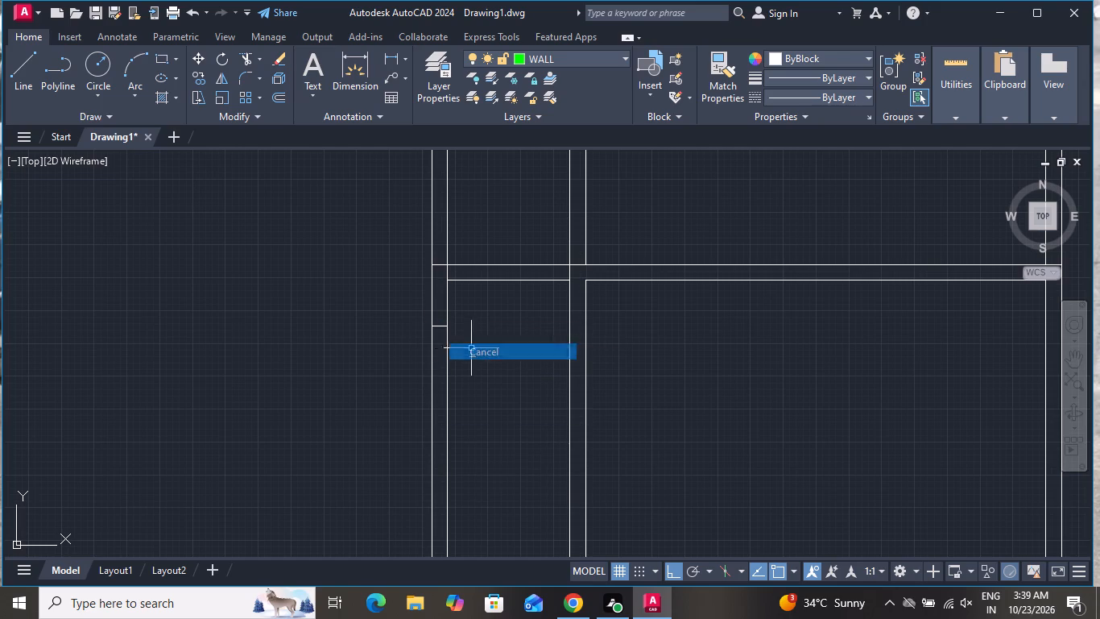
# Draw a horizontal line across the partition's thickness below the middle slab, about level with the left wall's beam line.
pyautogui.click(37, 68)
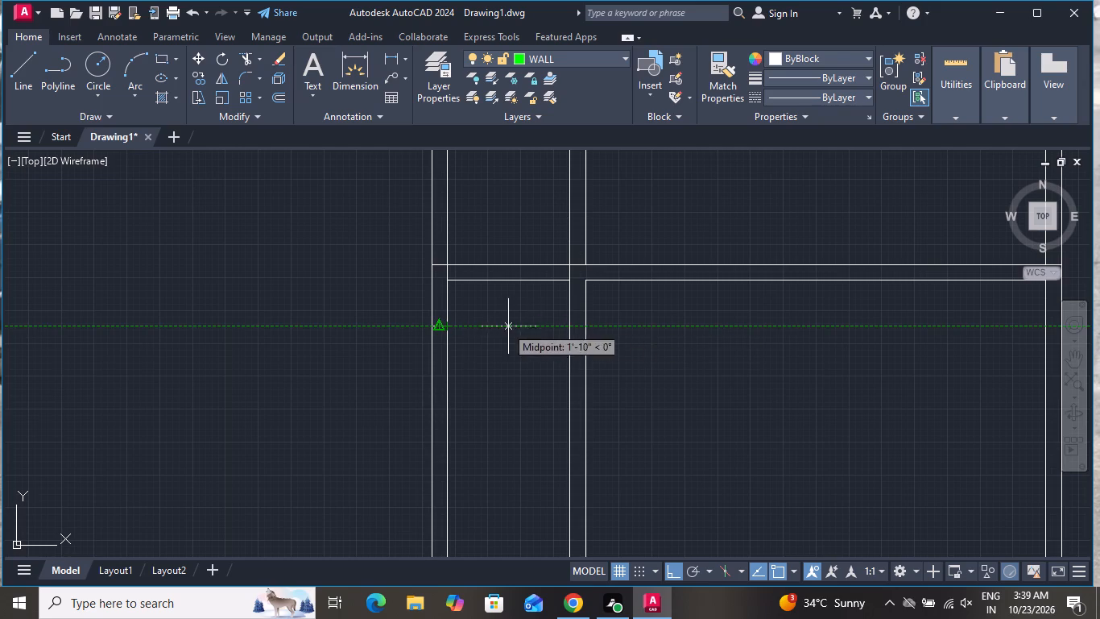
pyautogui.click(569, 324)
pyautogui.click(582, 326)
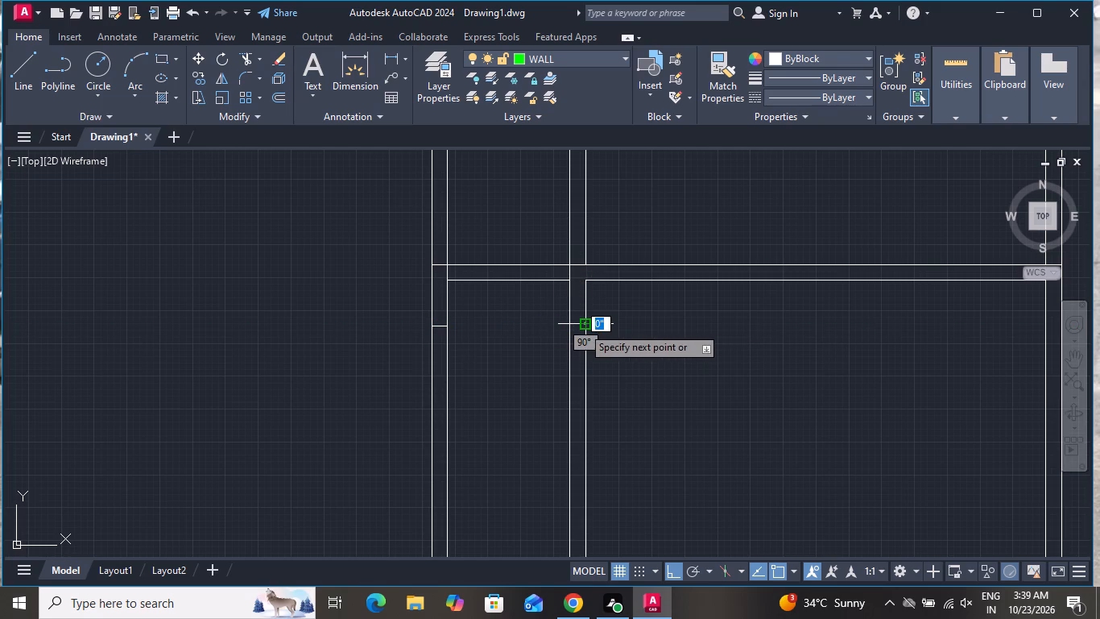
pyautogui.rightClick(582, 326)
pyautogui.click(620, 347)
# Draw a horizontal line across the right wall's thickness below the middle slab, level with the partition's beam line.
pyautogui.click(20, 60)
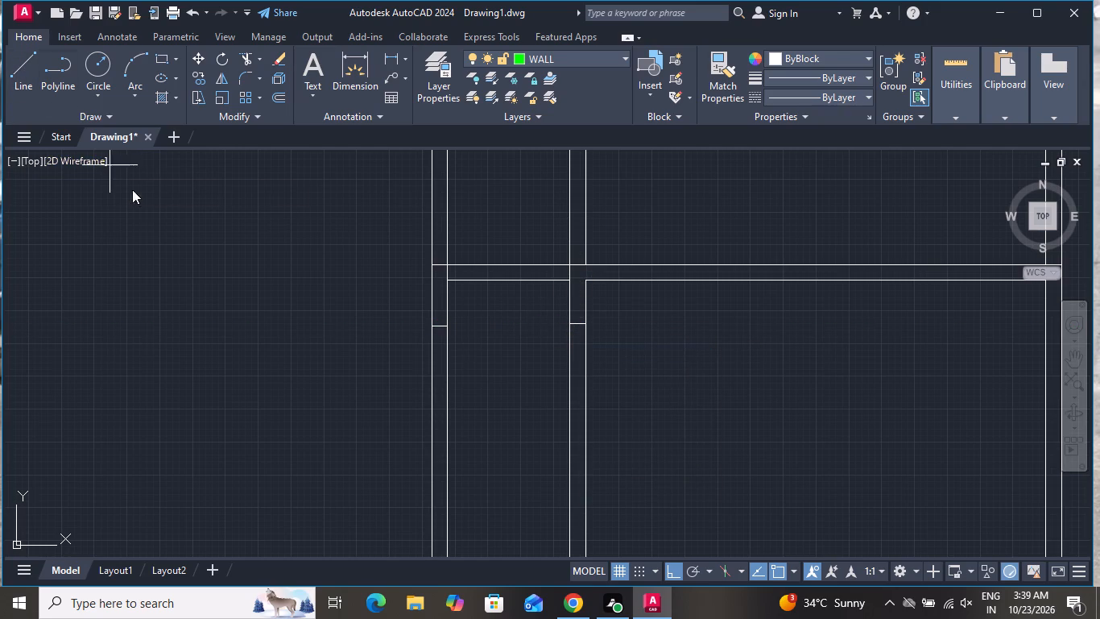
pyautogui.scroll(-2, 145, 246)
pyautogui.scroll(3, 326, 291)
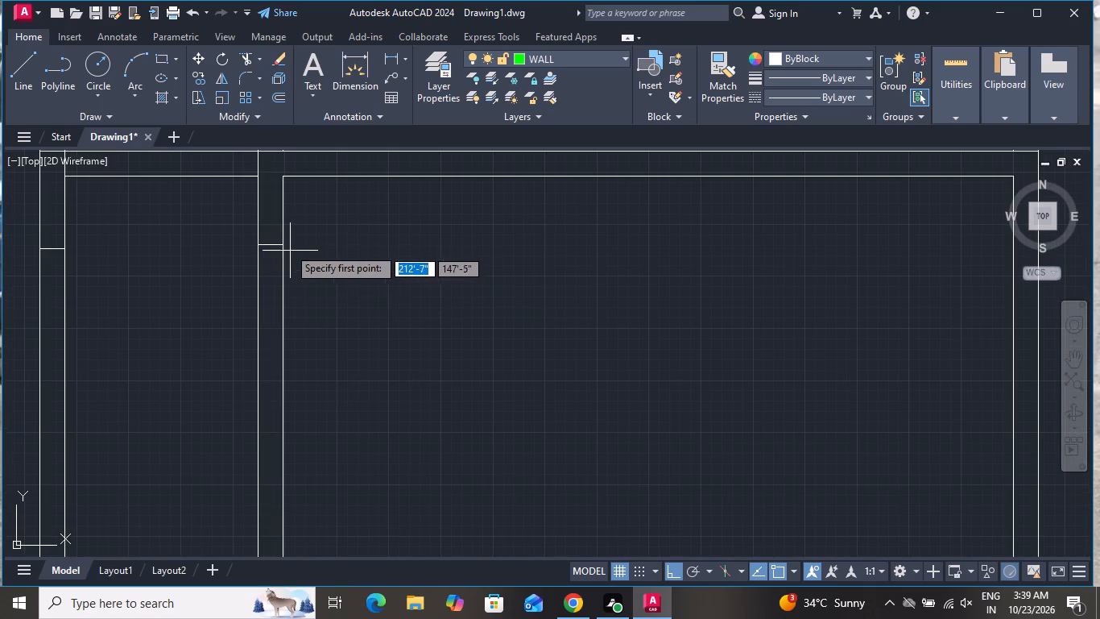
pyautogui.scroll(-1, 540, 270)
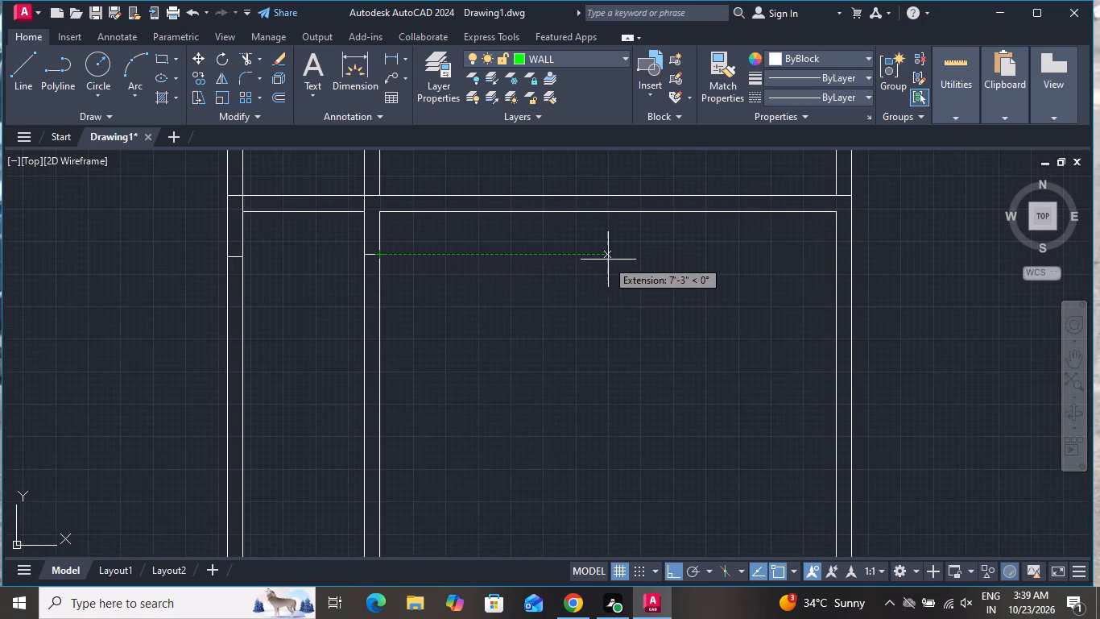
pyautogui.click(837, 255)
pyautogui.click(853, 257)
pyautogui.rightClick(853, 257)
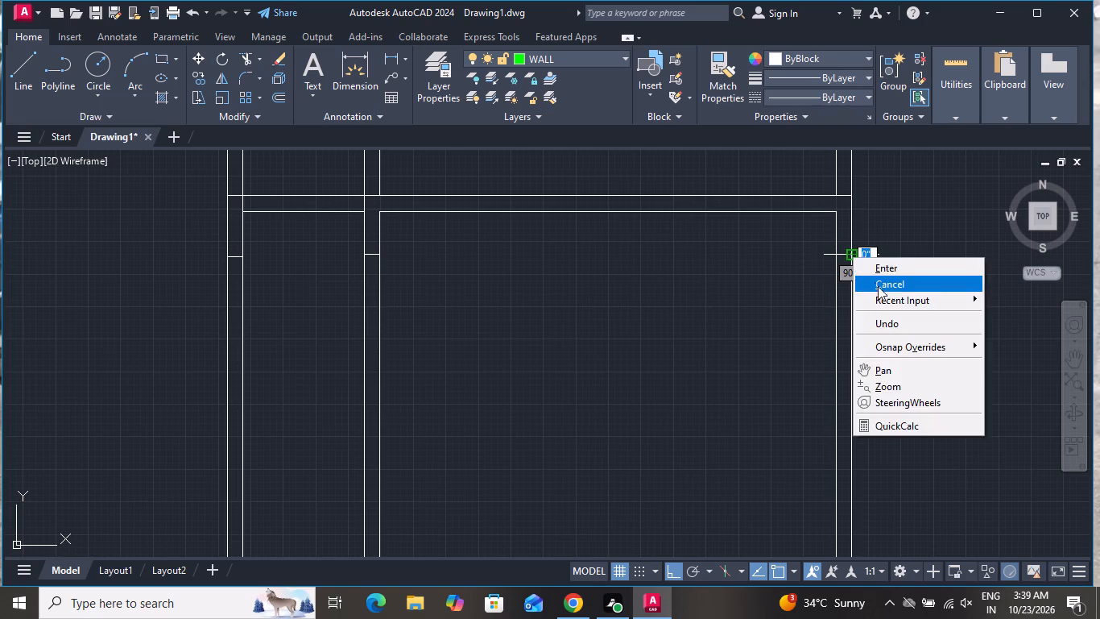
pyautogui.click(881, 291)
# Hatch the middle slab from partition to right wall, its wall drops and the left wall's beam section with SOLID in colour 0,0,0.
pyautogui.click(162, 98)
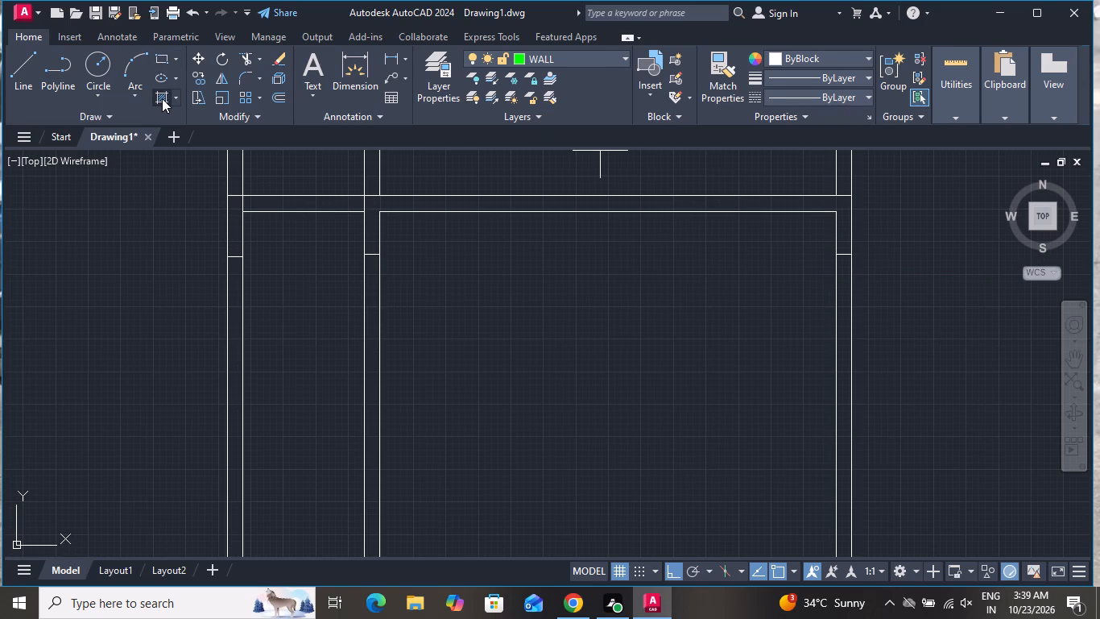
pyautogui.click(146, 67)
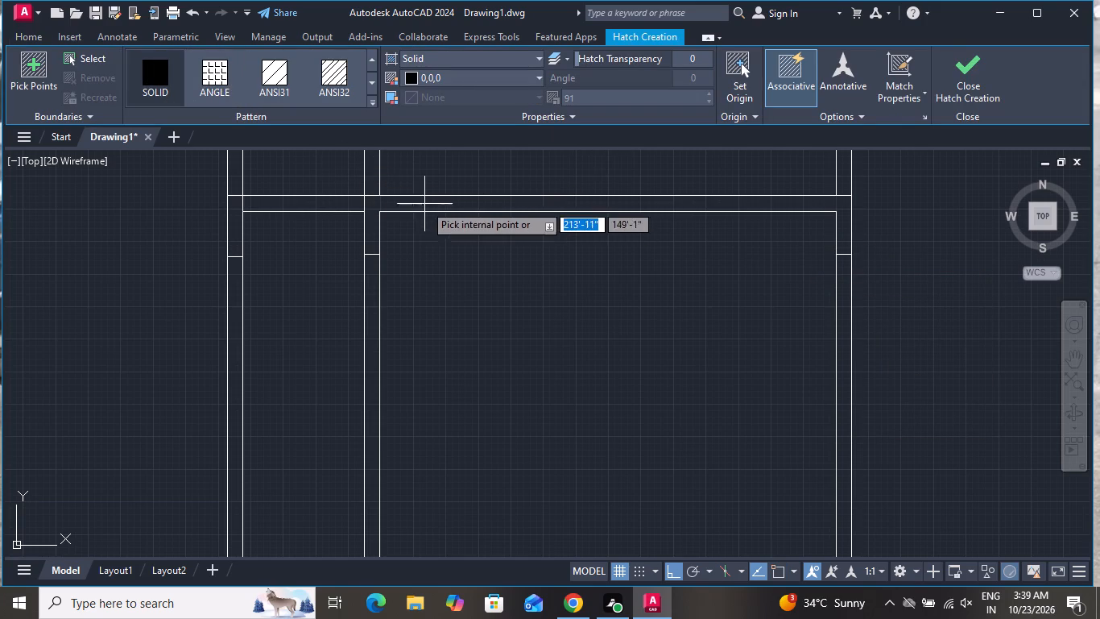
pyautogui.click(424, 200)
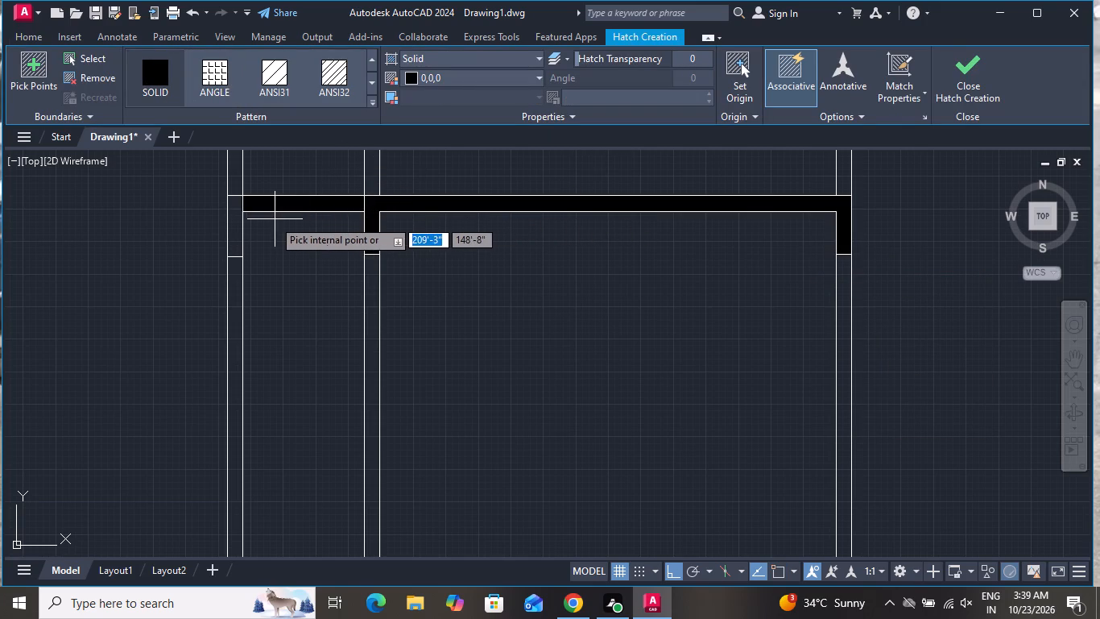
pyautogui.click(231, 222)
pyautogui.scroll(-3, 125, 300)
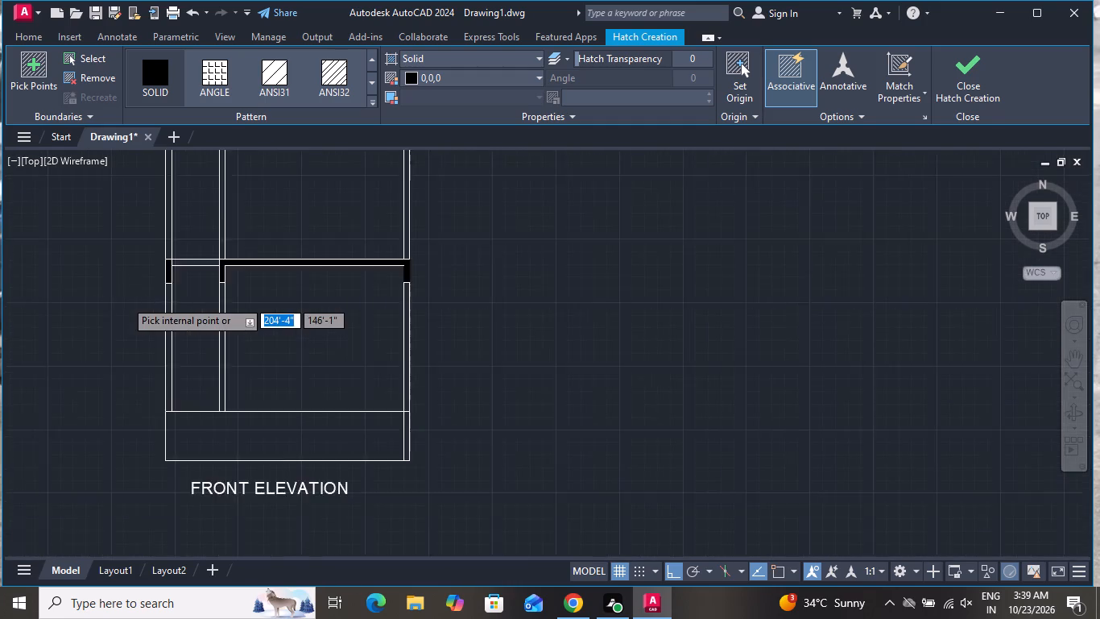
pyautogui.rightClick(384, 272)
pyautogui.click(405, 297)
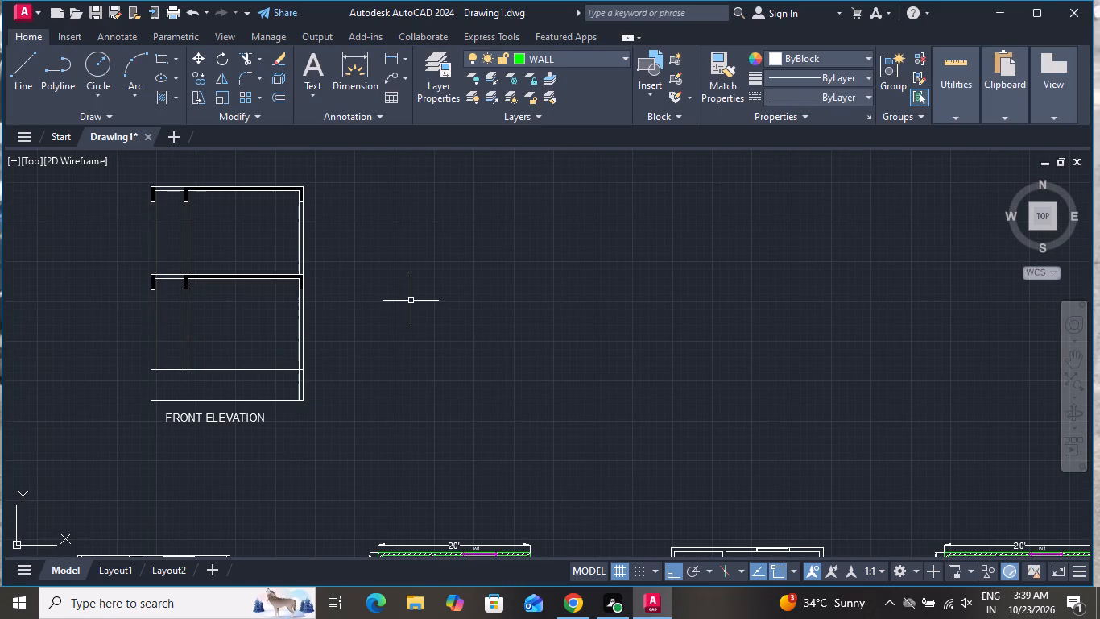
# Offset the ground floor line at the top of the base 6" downward and end Offset.
pyautogui.scroll(2, 219, 384)
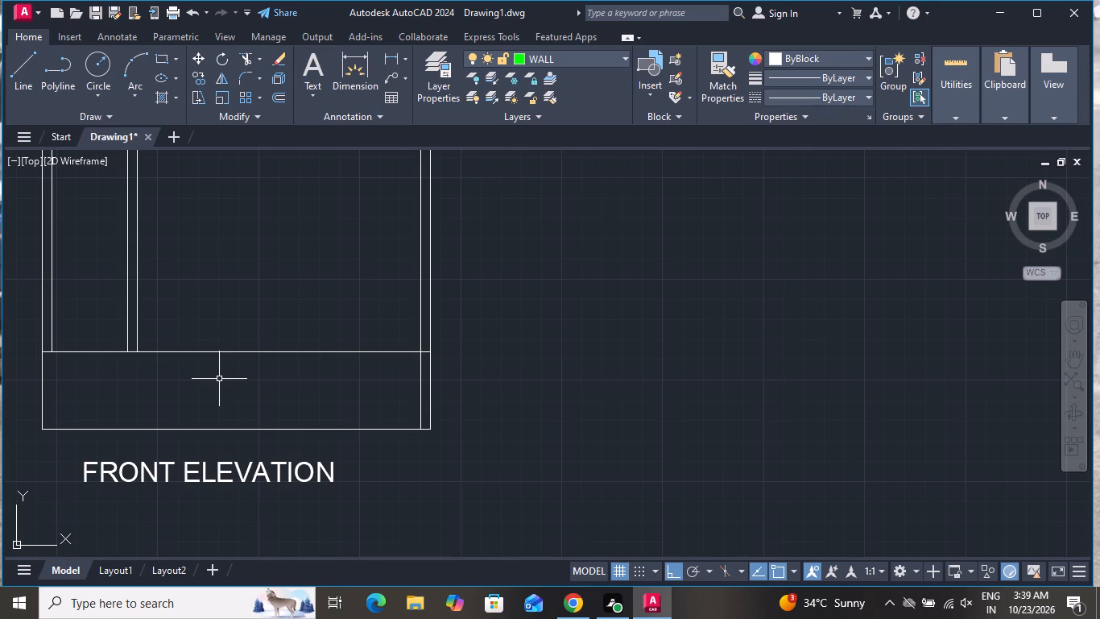
pyautogui.press('o')
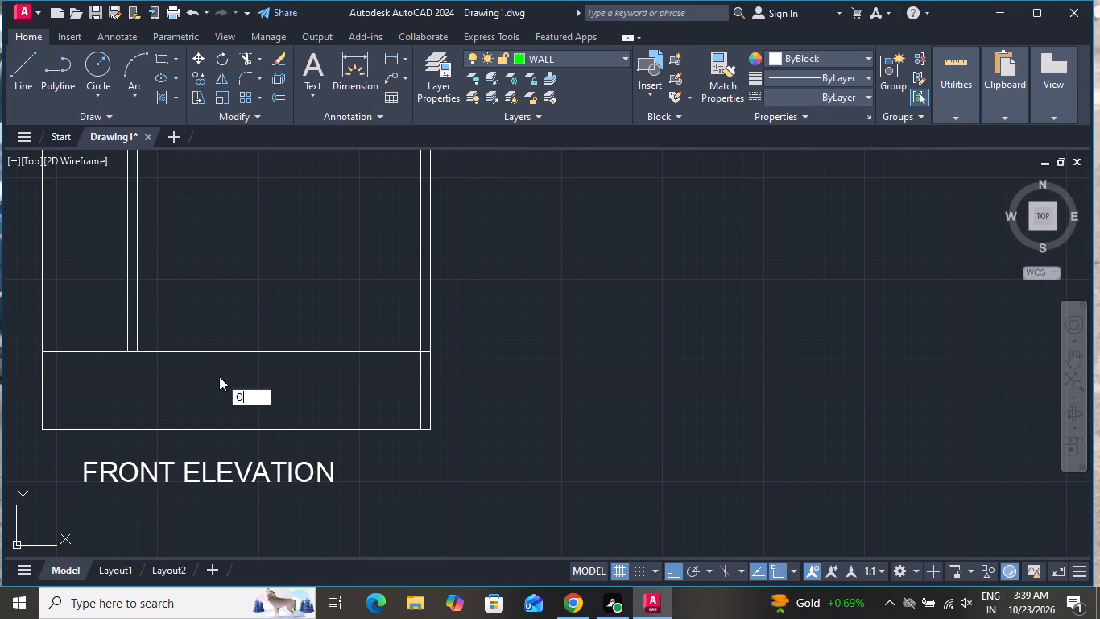
pyautogui.press('space')
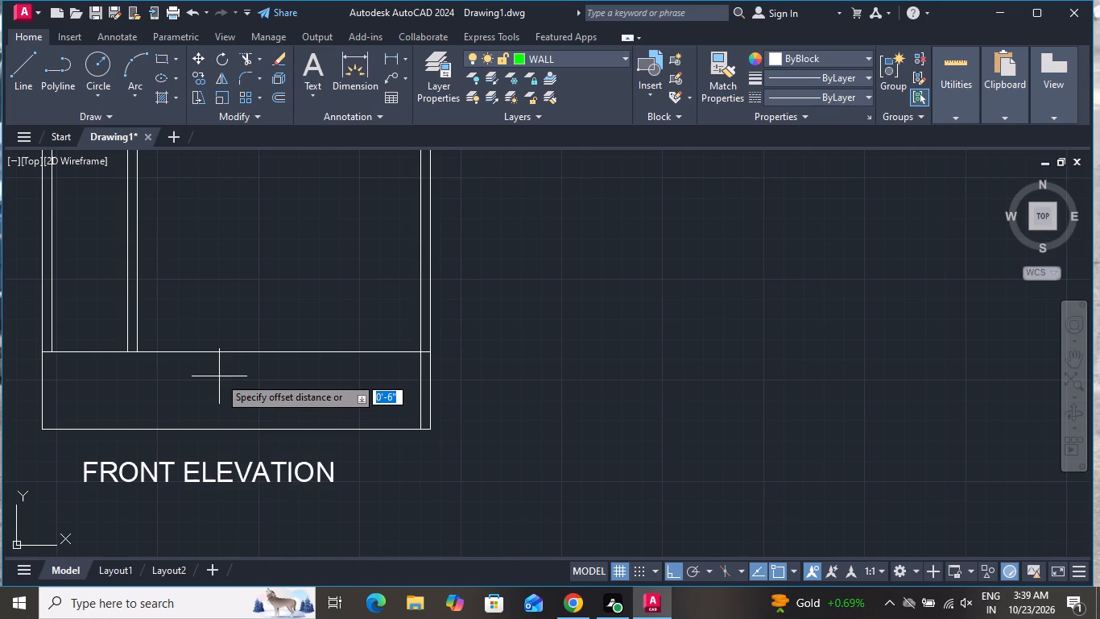
pyautogui.rightClick(219, 376)
pyautogui.press('6')
pyautogui.hotkey('shift', '"')
pyautogui.press('Return')
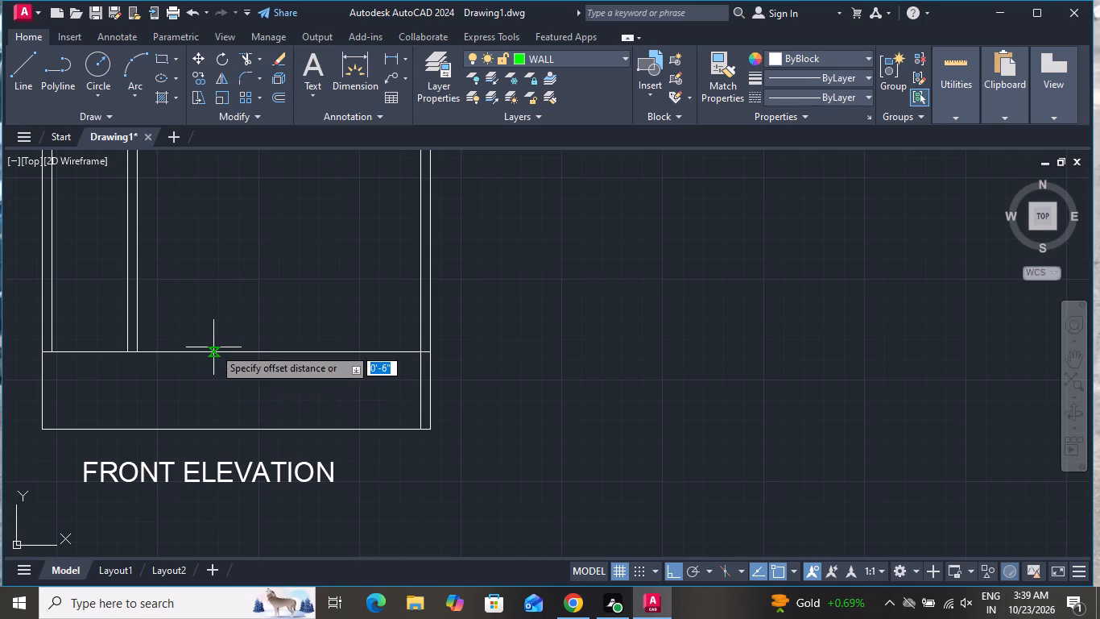
pyautogui.press('space')
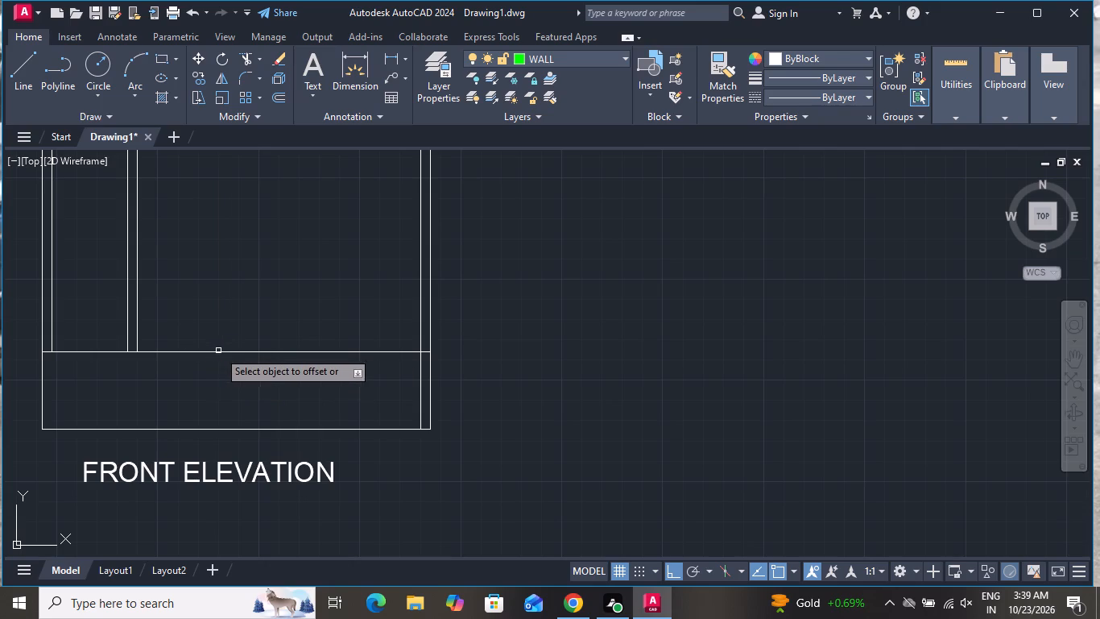
pyautogui.click(219, 351)
pyautogui.click(221, 363)
pyautogui.rightClick(232, 326)
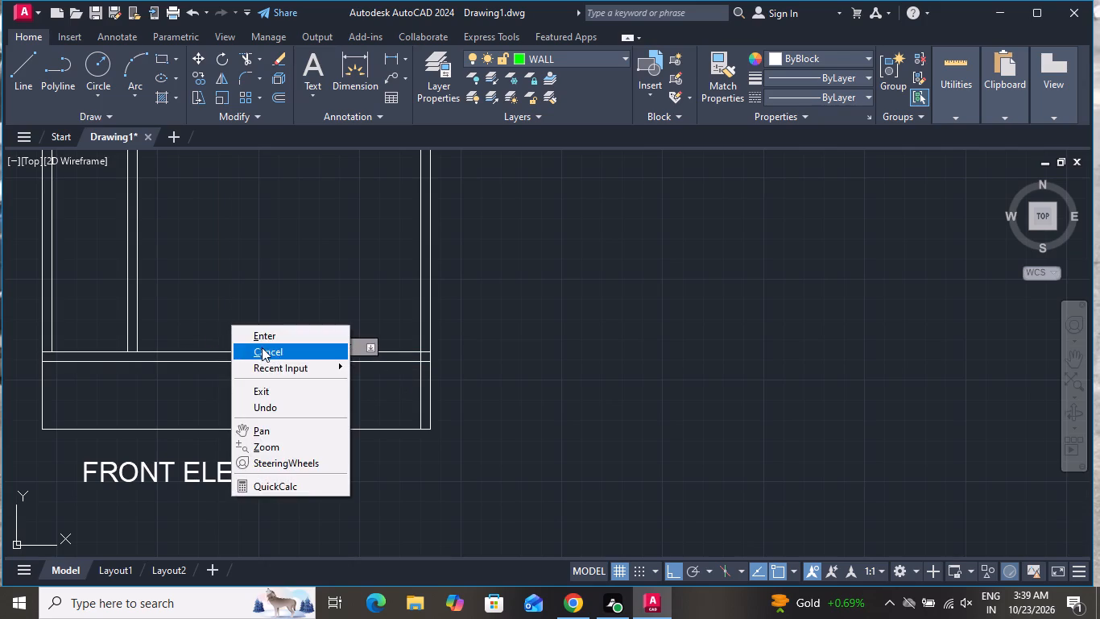
pyautogui.click(263, 347)
# Hatch the 6" ground floor slab strip, including the part across the right wall, with SOLID in colour 0,0,0.
pyautogui.click(159, 103)
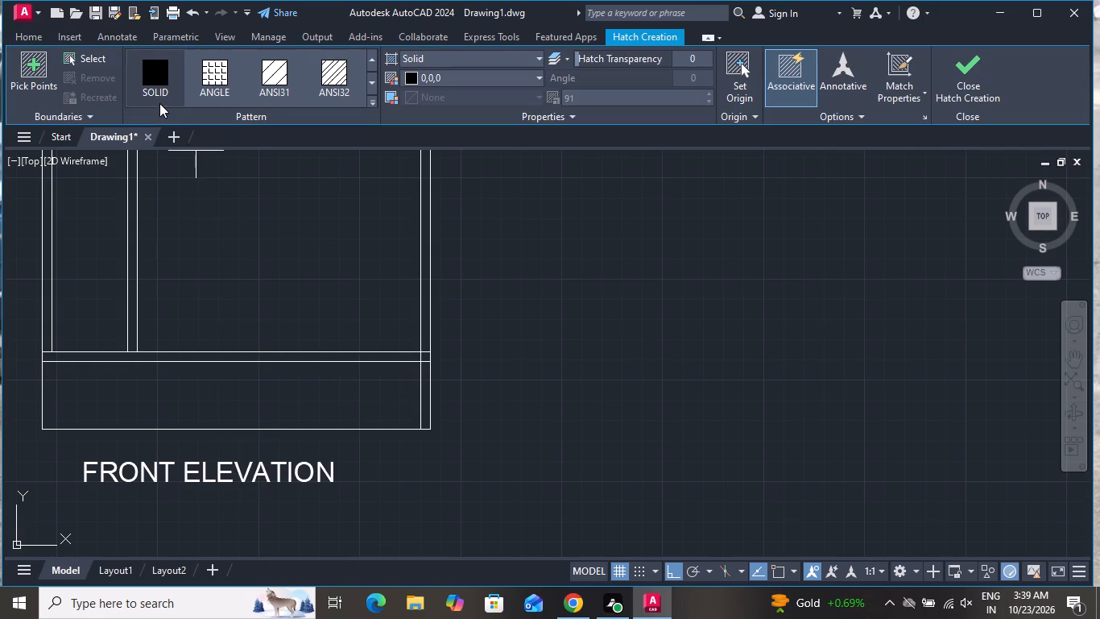
pyautogui.click(148, 81)
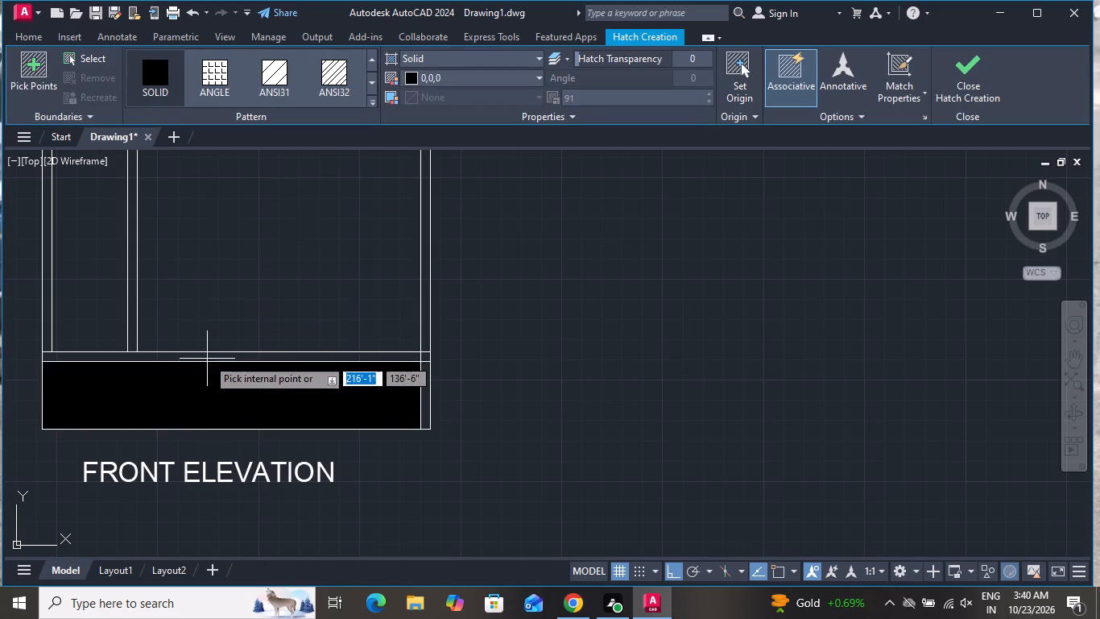
pyautogui.click(207, 357)
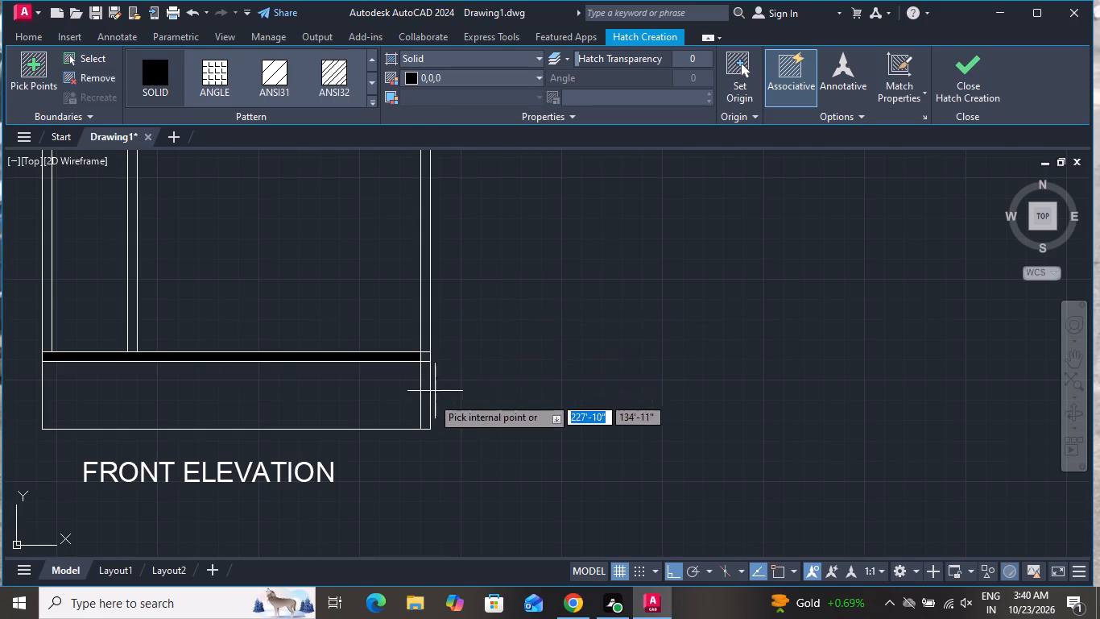
pyautogui.scroll(3, 445, 364)
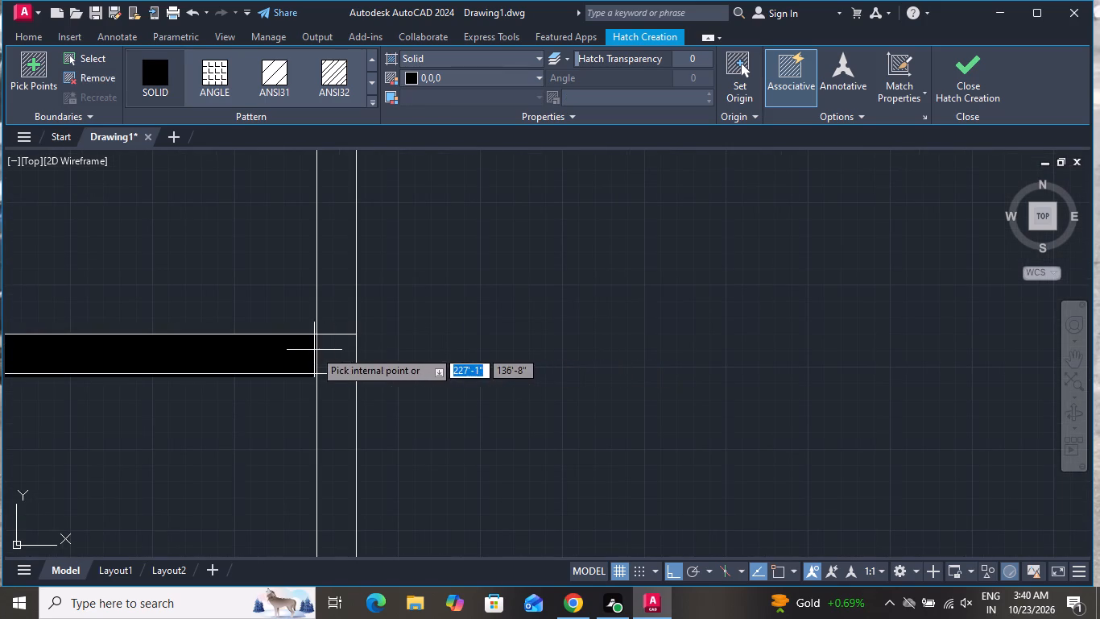
pyautogui.click(325, 348)
pyautogui.scroll(-4, 576, 354)
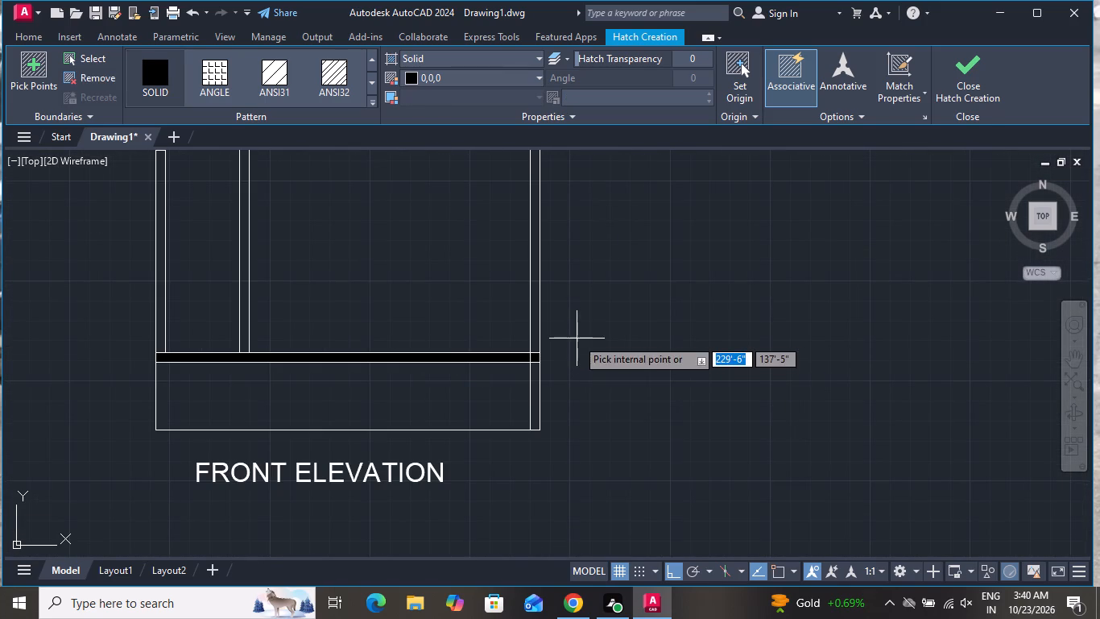
pyautogui.rightClick(577, 335)
pyautogui.click(602, 360)
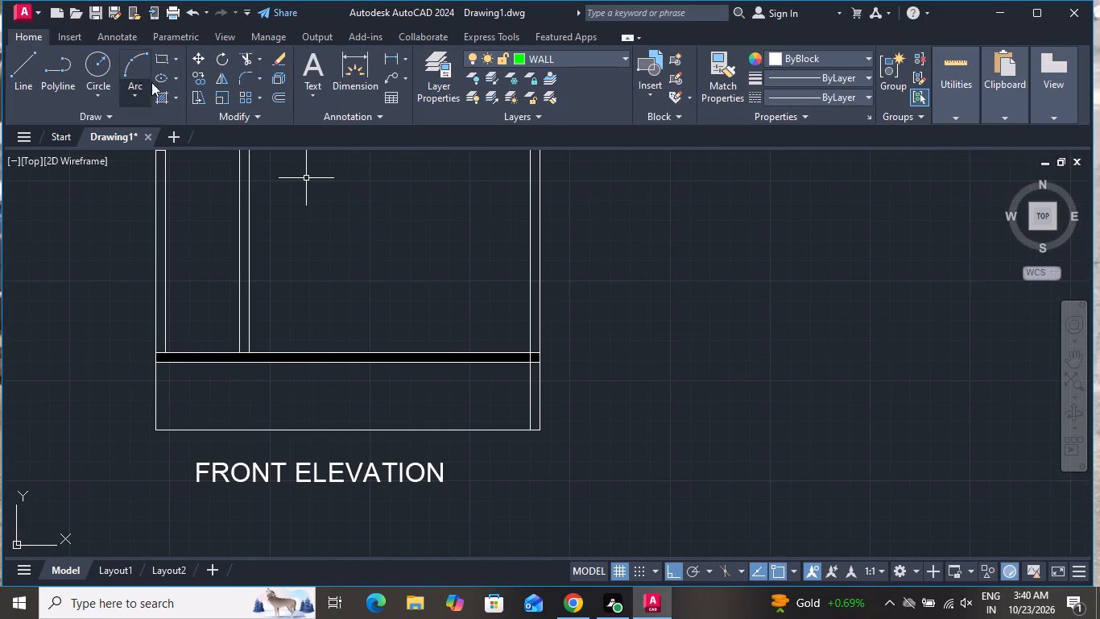
# Trim the right wall's inner line where it crosses the ground floor slab and end Trim.
pyautogui.click(246, 56)
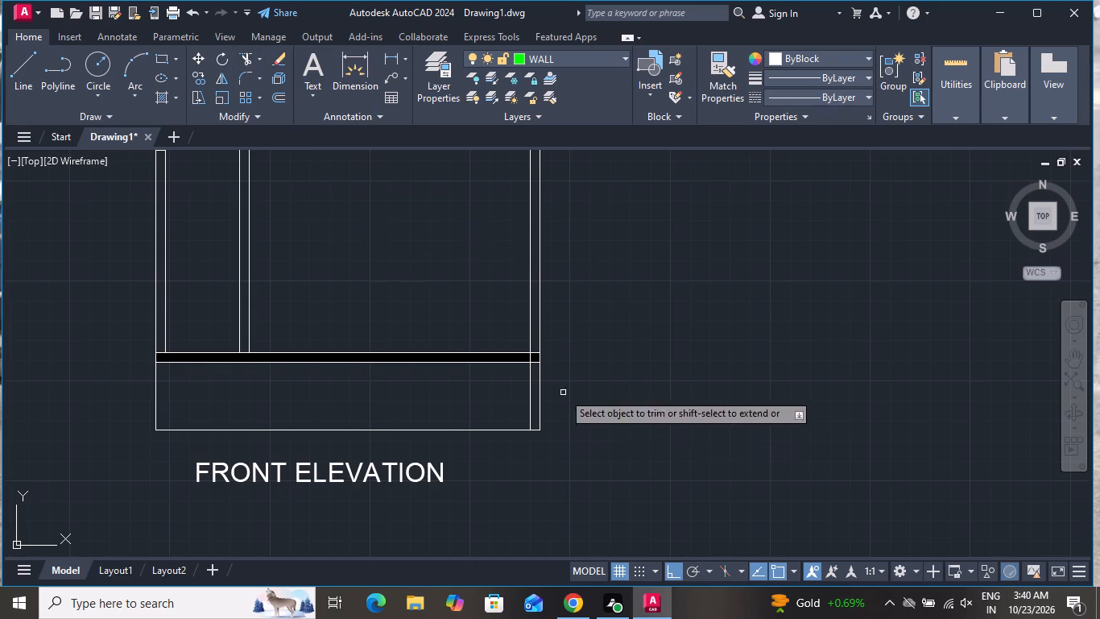
pyautogui.scroll(4, 523, 359)
pyautogui.click(549, 343)
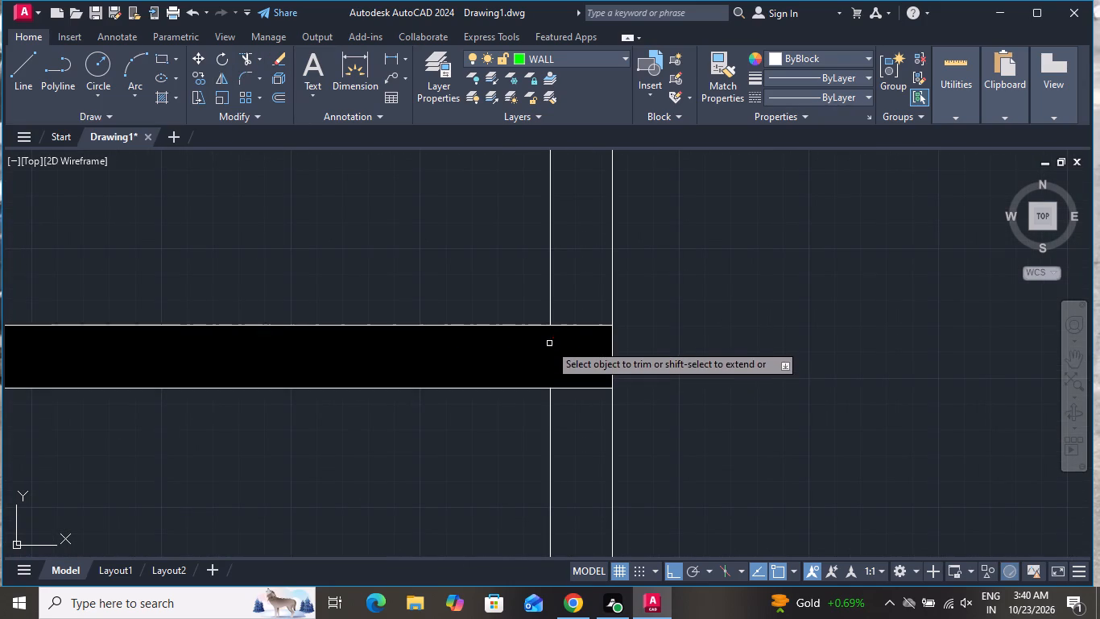
pyautogui.rightClick(693, 298)
# Draw a door rectangle about 3'-8" wide and 7'-5" high standing on the middle slab in the section's upper room.
pyautogui.scroll(-3, 707, 342)
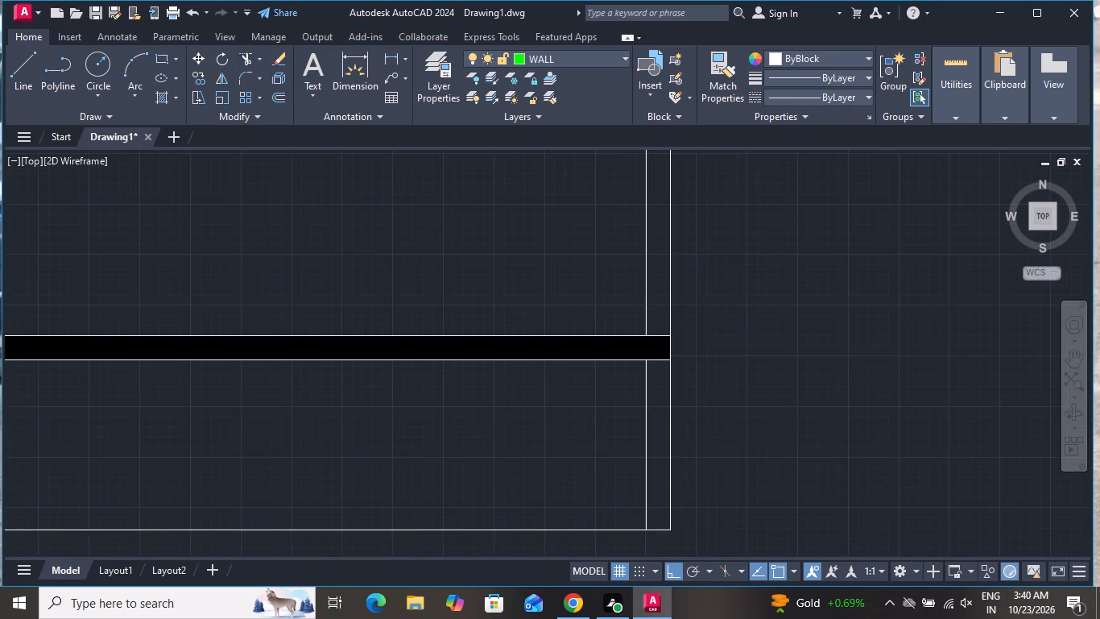
pyautogui.scroll(-4, 707, 343)
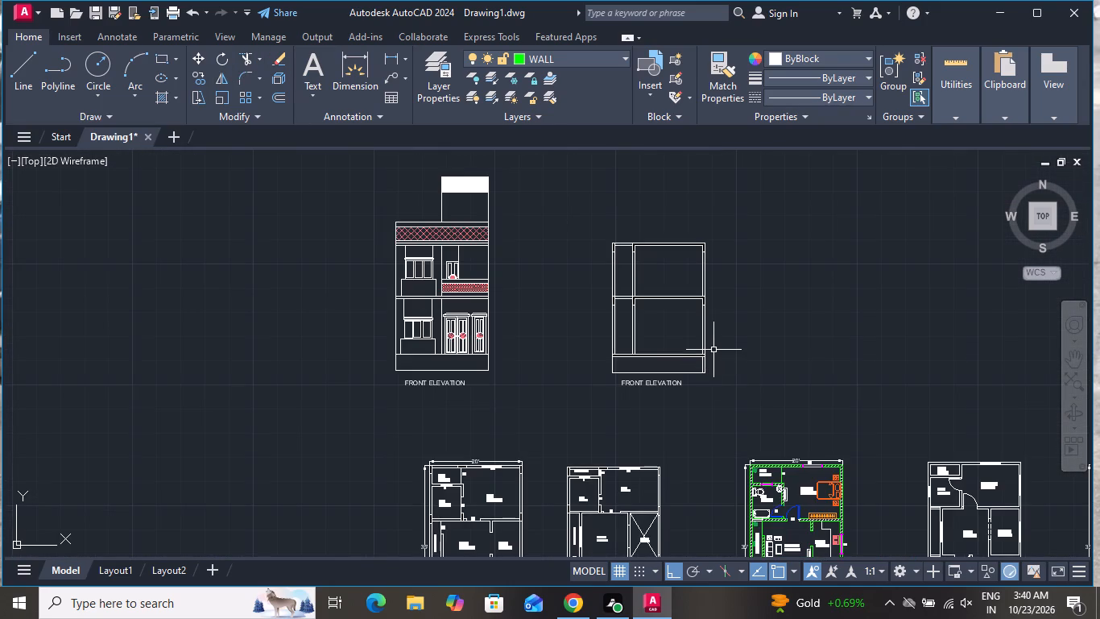
pyautogui.click(155, 48)
pyautogui.click(155, 60)
pyautogui.scroll(-1, 420, 288)
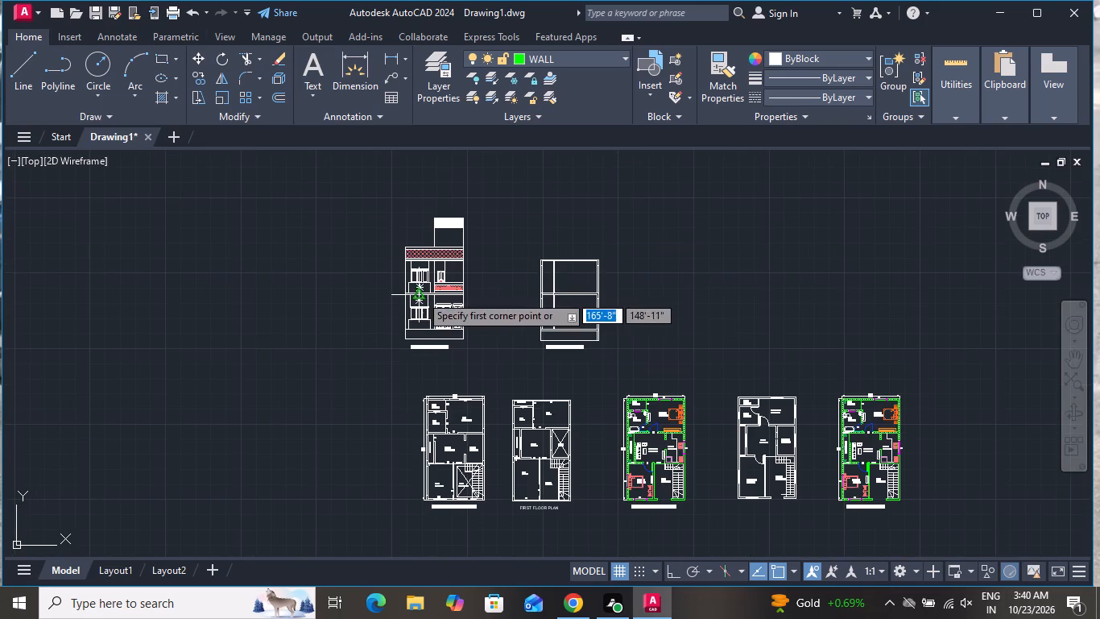
pyautogui.scroll(2, 611, 278)
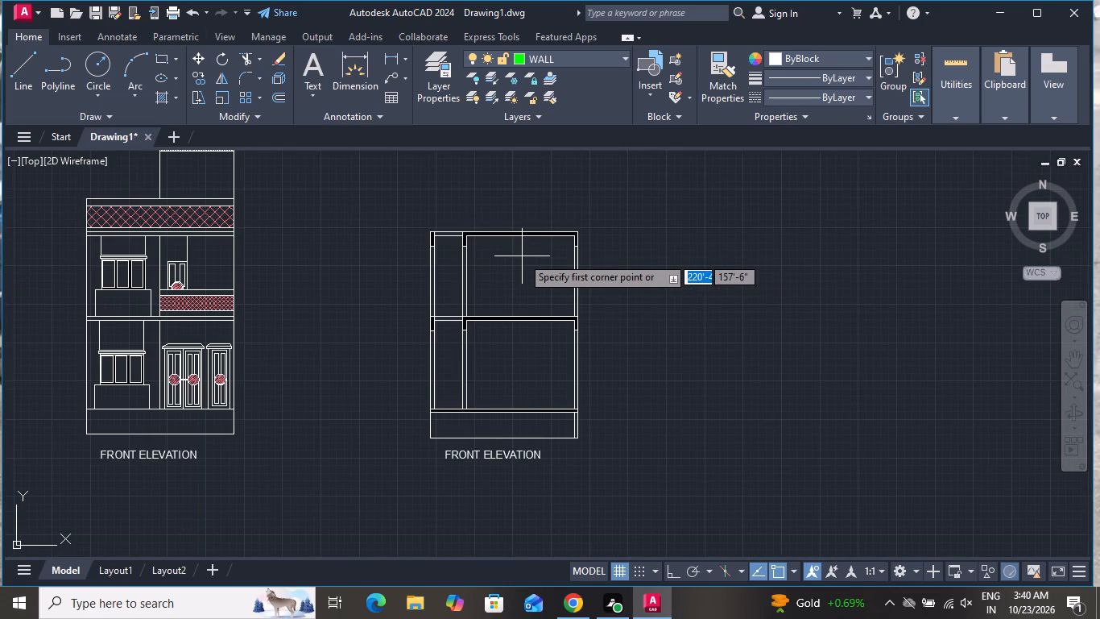
pyautogui.scroll(1, 527, 269)
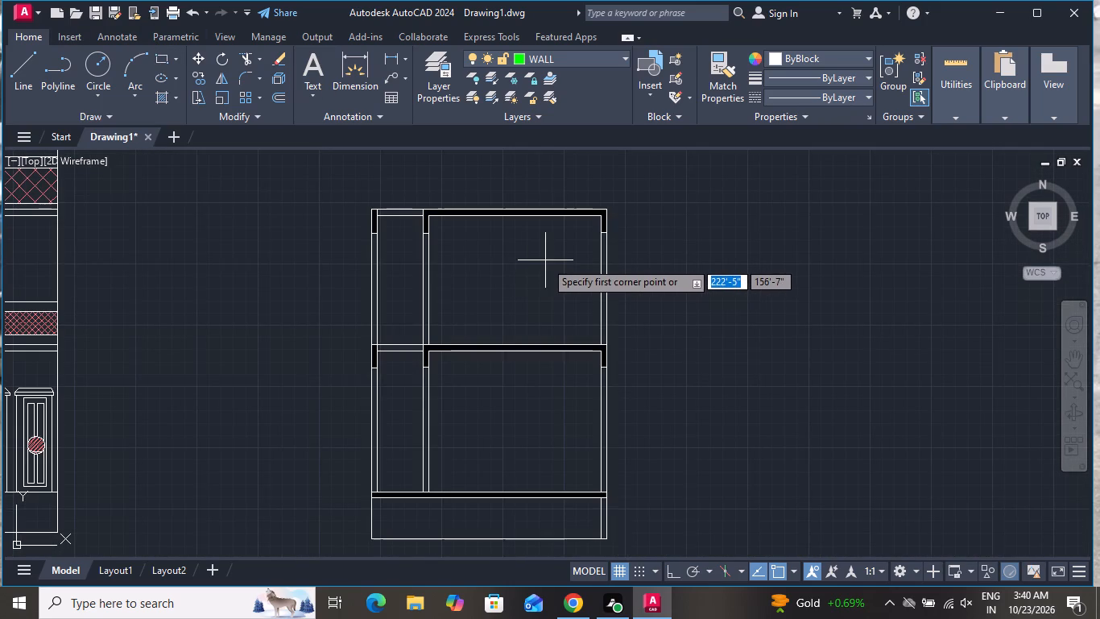
pyautogui.click(488, 343)
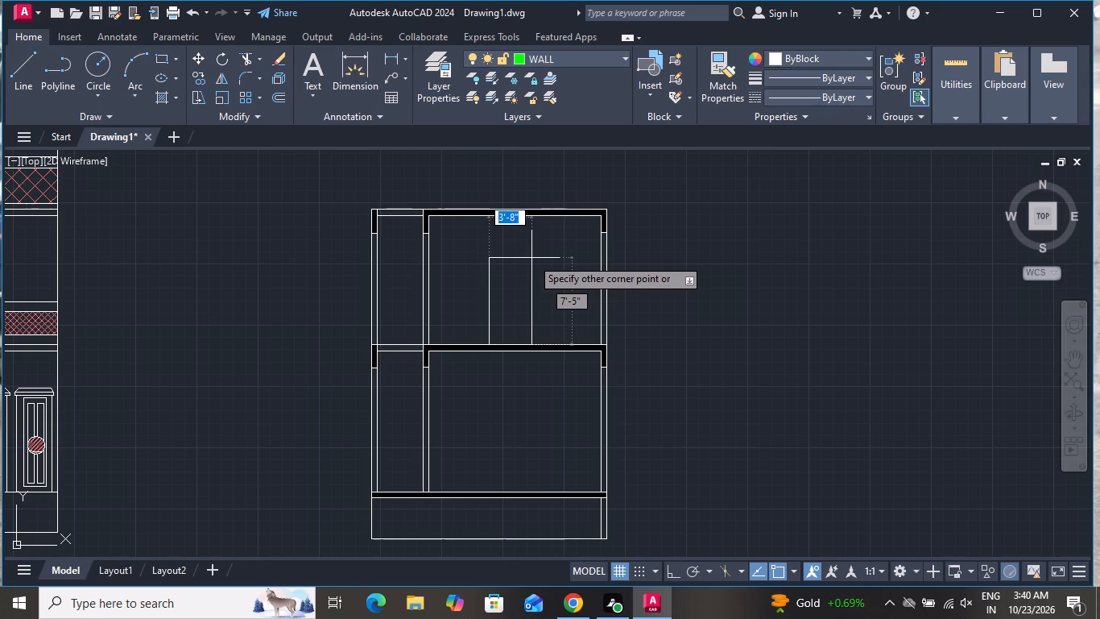
pyautogui.click(532, 258)
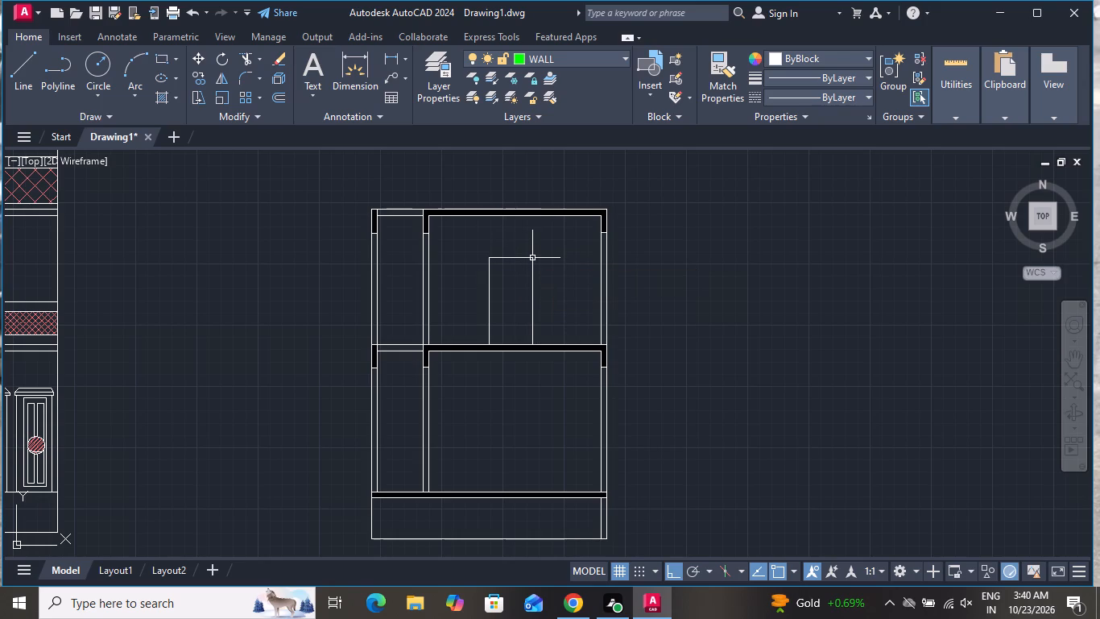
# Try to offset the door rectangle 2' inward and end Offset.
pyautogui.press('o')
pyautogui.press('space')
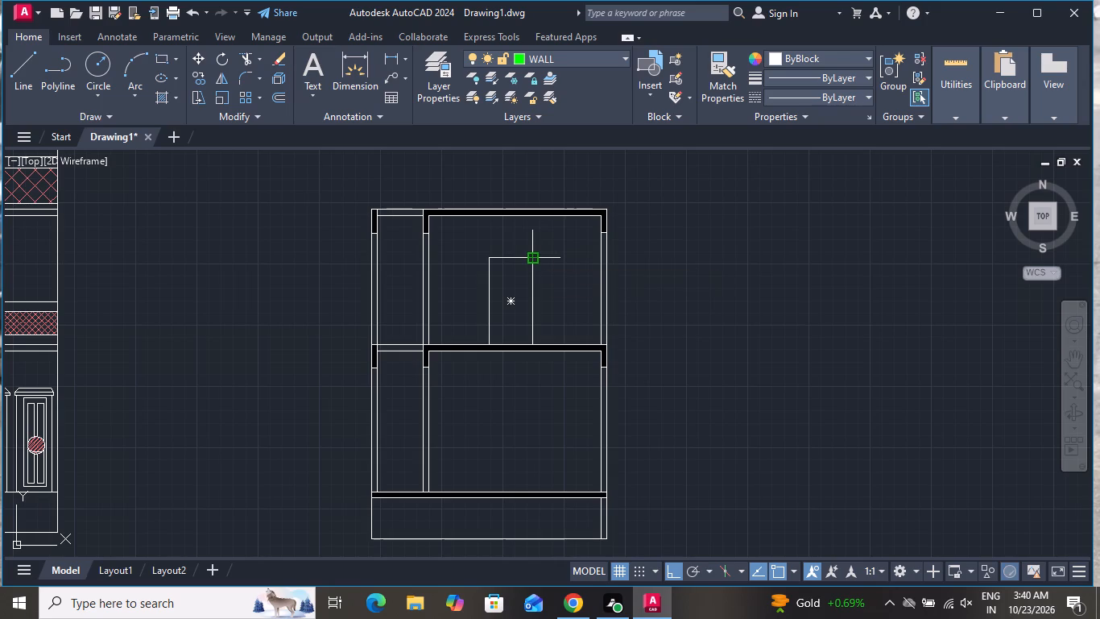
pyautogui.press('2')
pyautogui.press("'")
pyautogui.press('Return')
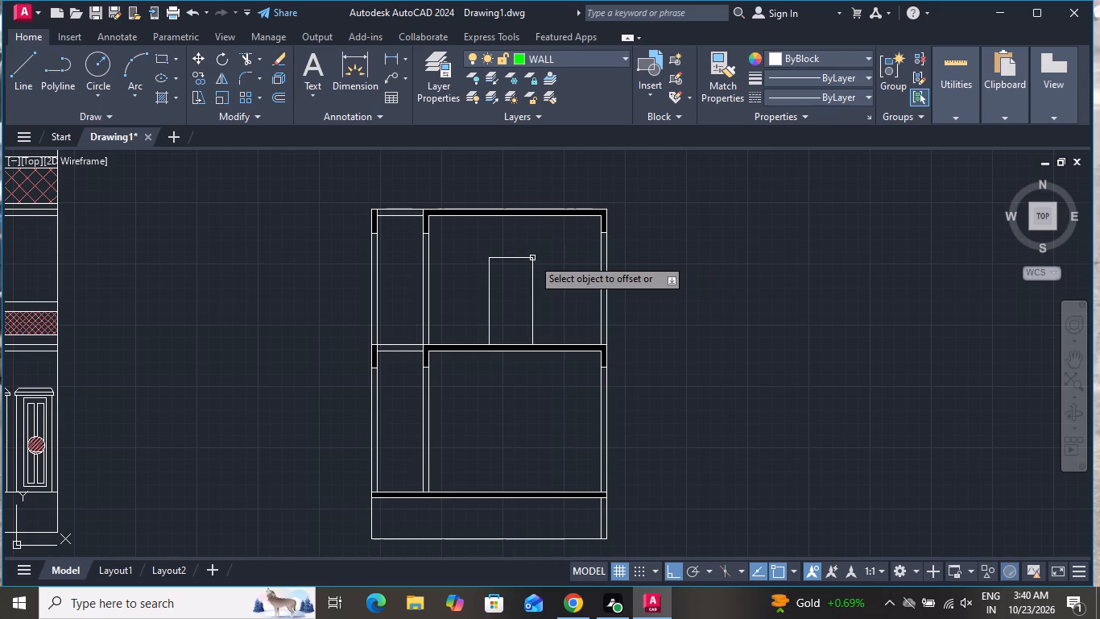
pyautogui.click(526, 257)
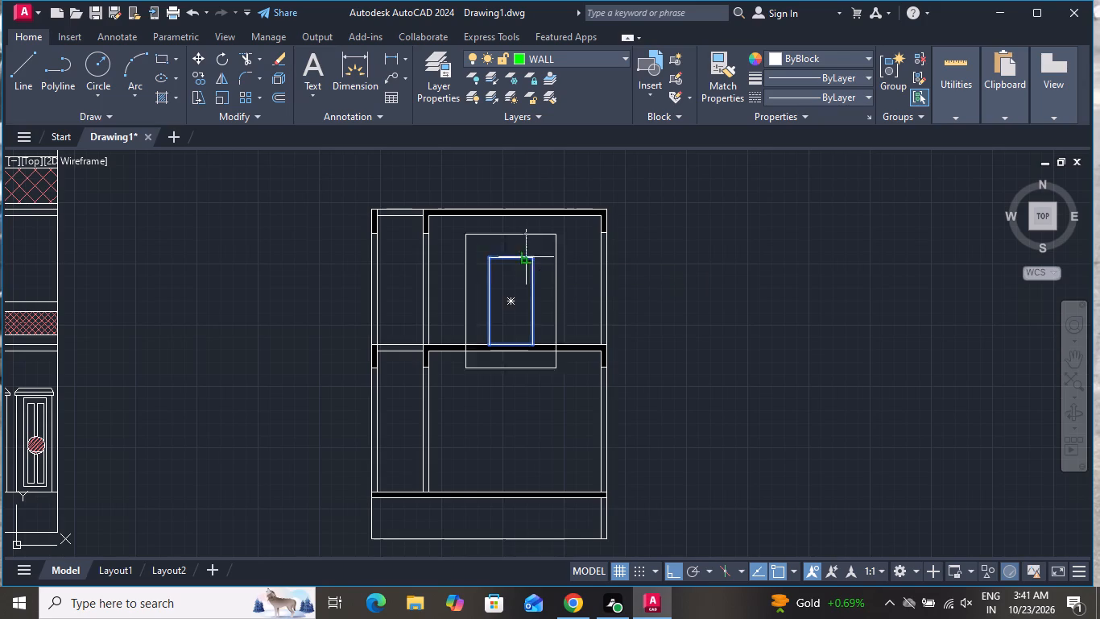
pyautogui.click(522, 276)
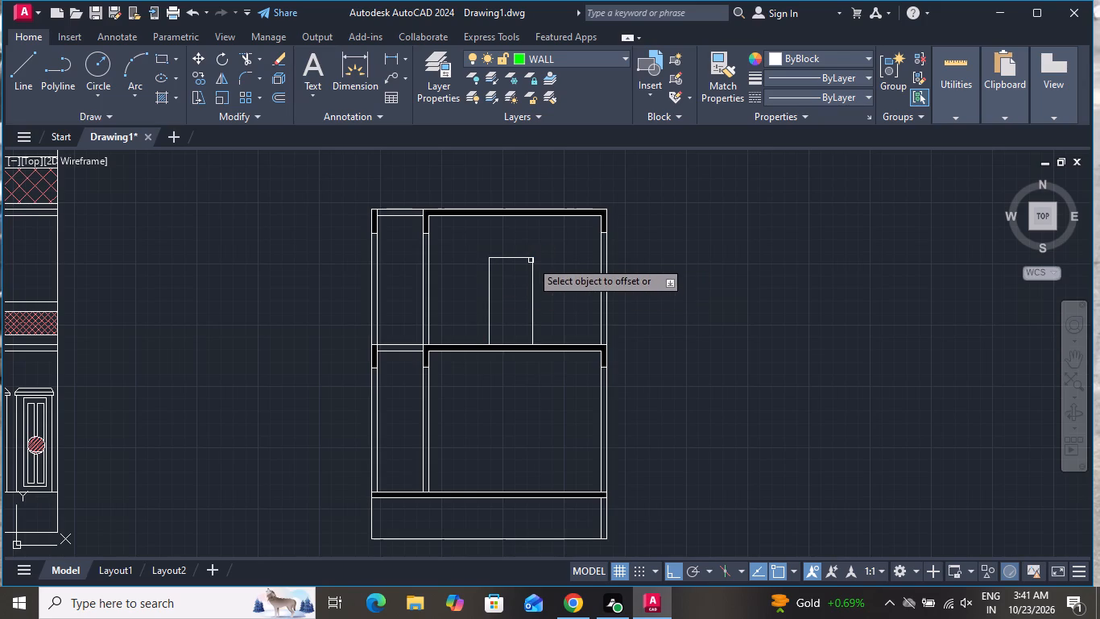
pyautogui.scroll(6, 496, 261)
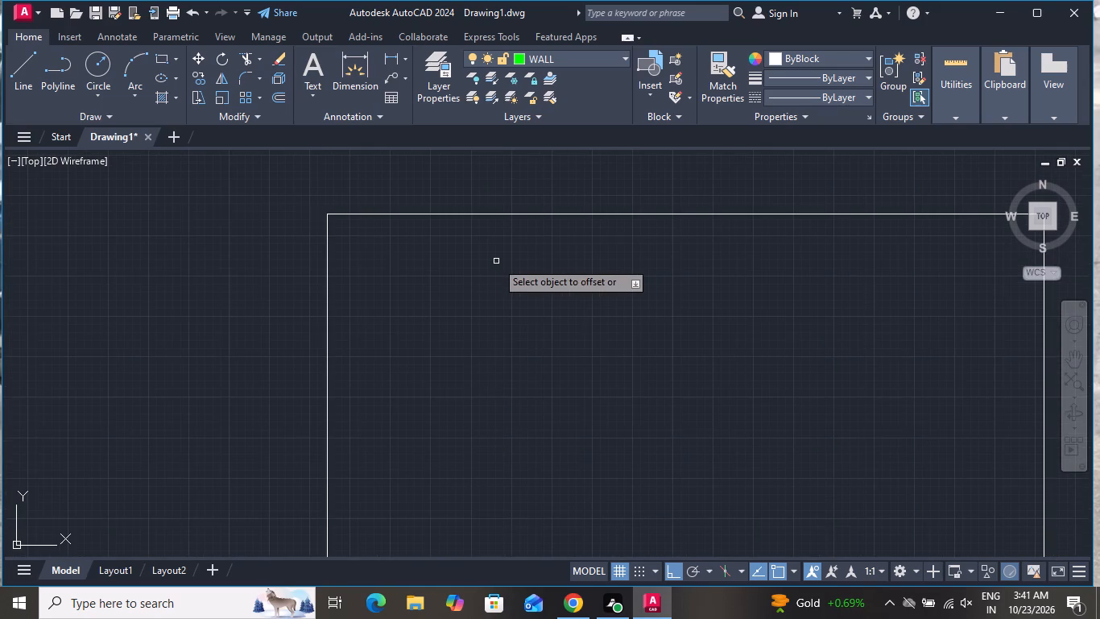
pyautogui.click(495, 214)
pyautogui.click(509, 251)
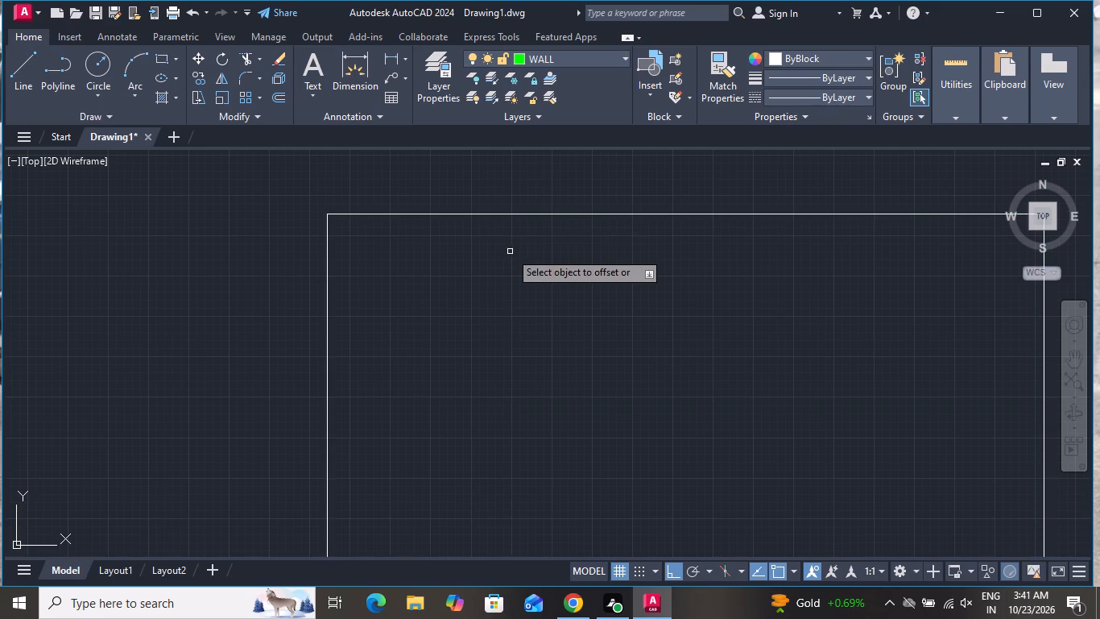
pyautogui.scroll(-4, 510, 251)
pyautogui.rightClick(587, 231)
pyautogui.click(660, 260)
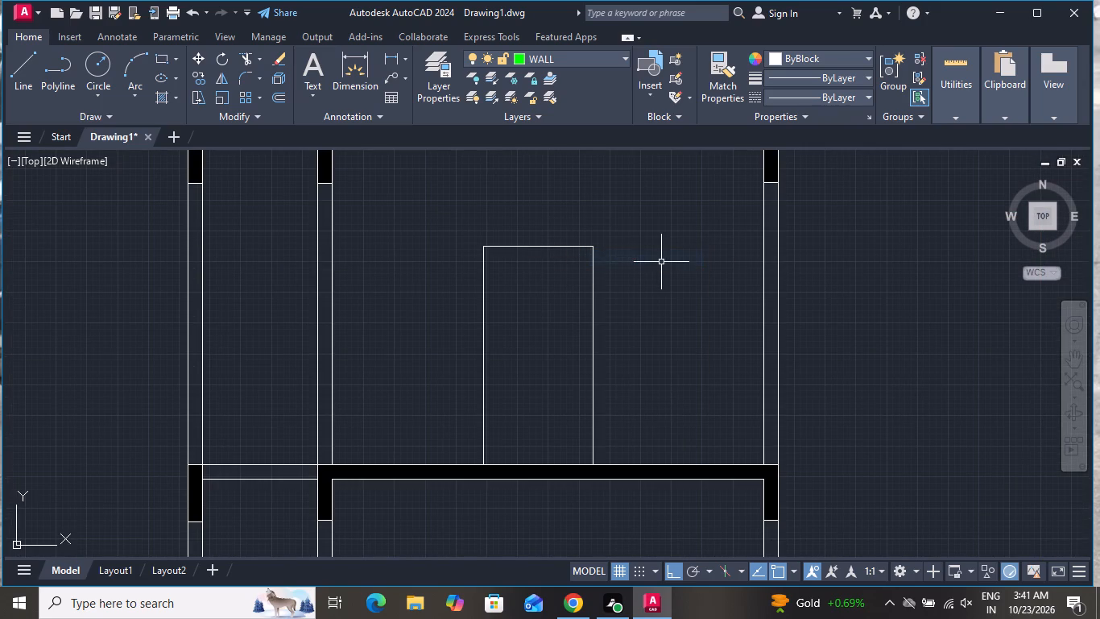
# Offset the upper room's door rectangle 3" inward to form its frame and end Offset.
pyautogui.write('O 3')
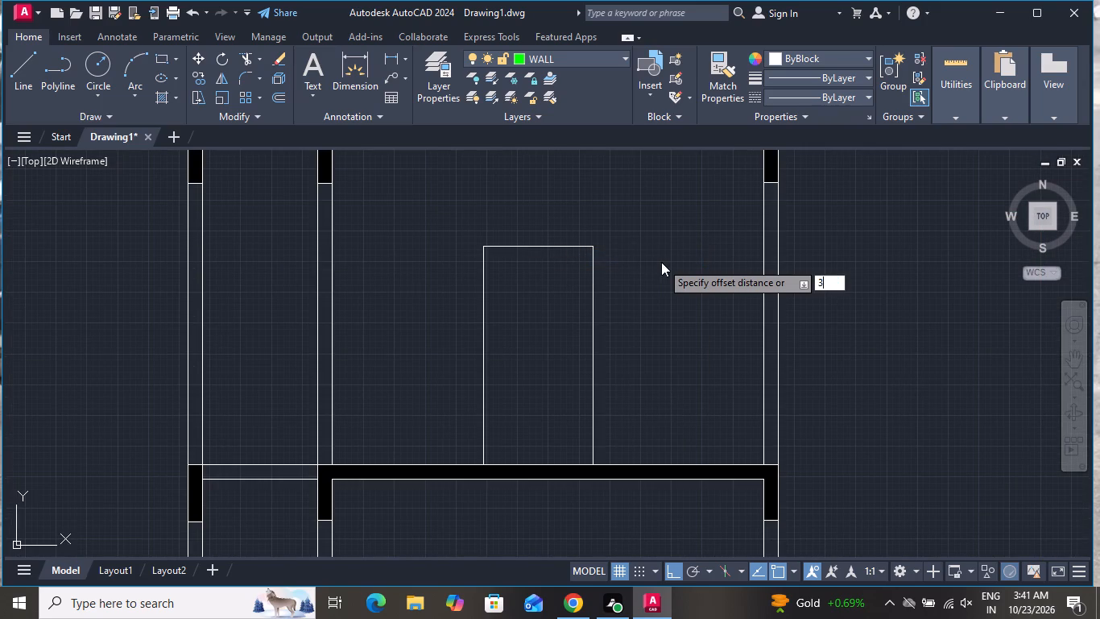
pyautogui.hotkey('shift', '"')
pyautogui.press('Return')
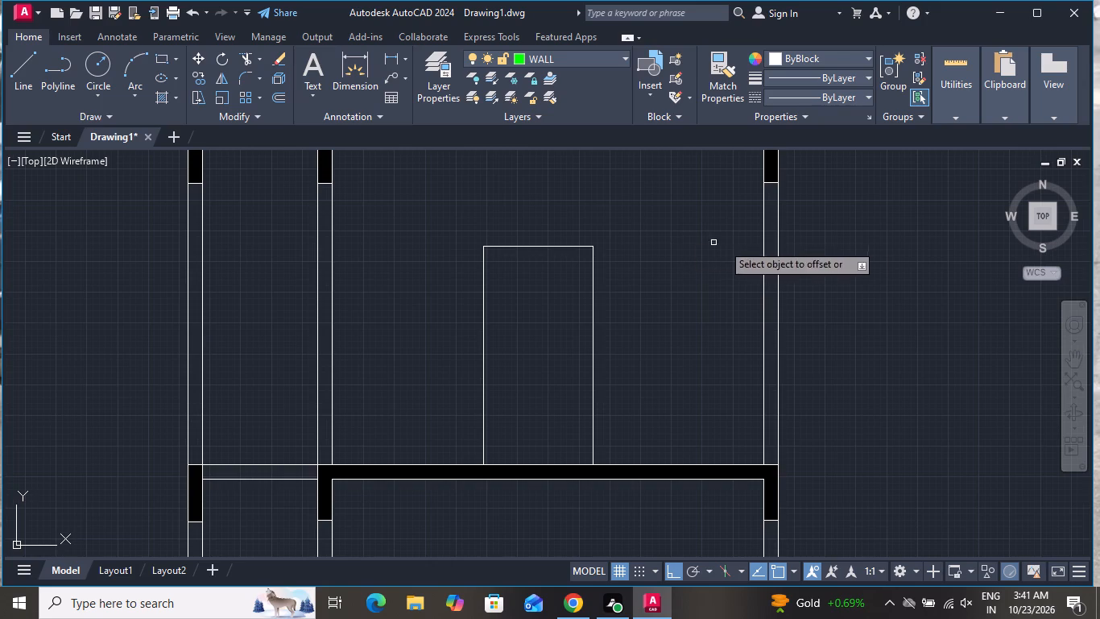
pyautogui.click(563, 247)
pyautogui.click(580, 309)
pyautogui.rightClick(670, 219)
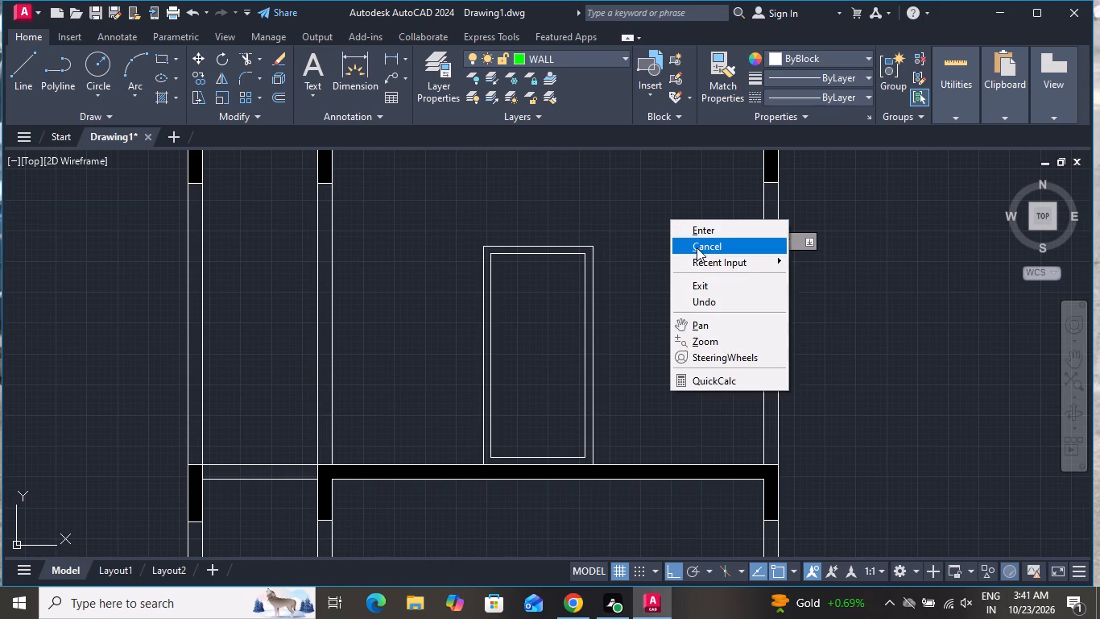
pyautogui.click(697, 247)
# Draw a window rectangle about 3.5' square between the upper door and the right wall, with its top level with the door's top.
pyautogui.scroll(-2, 623, 409)
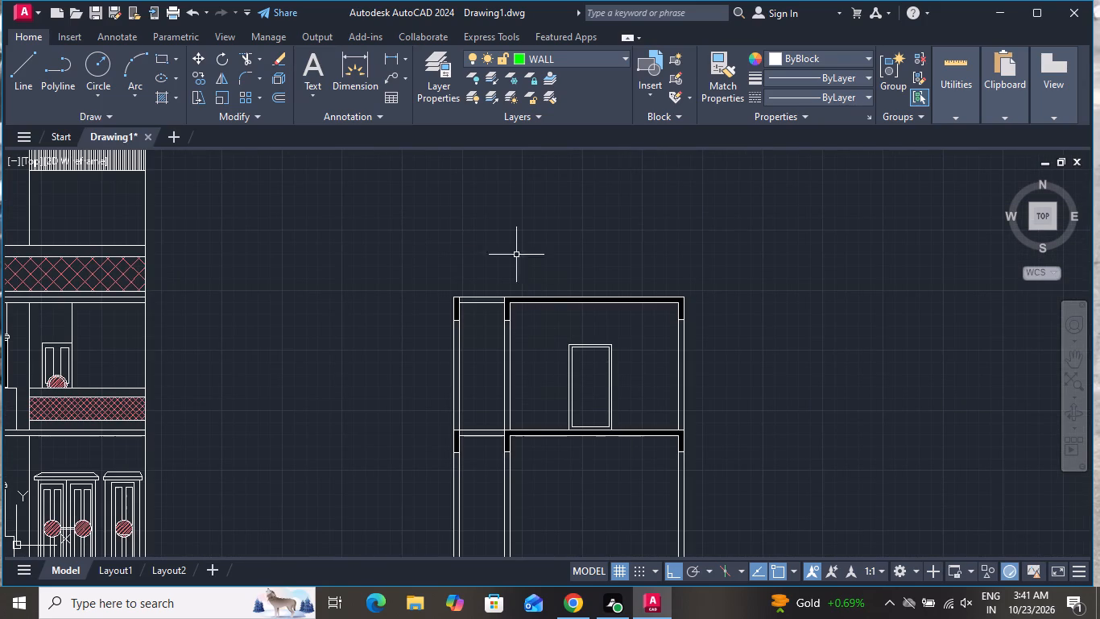
pyautogui.click(164, 58)
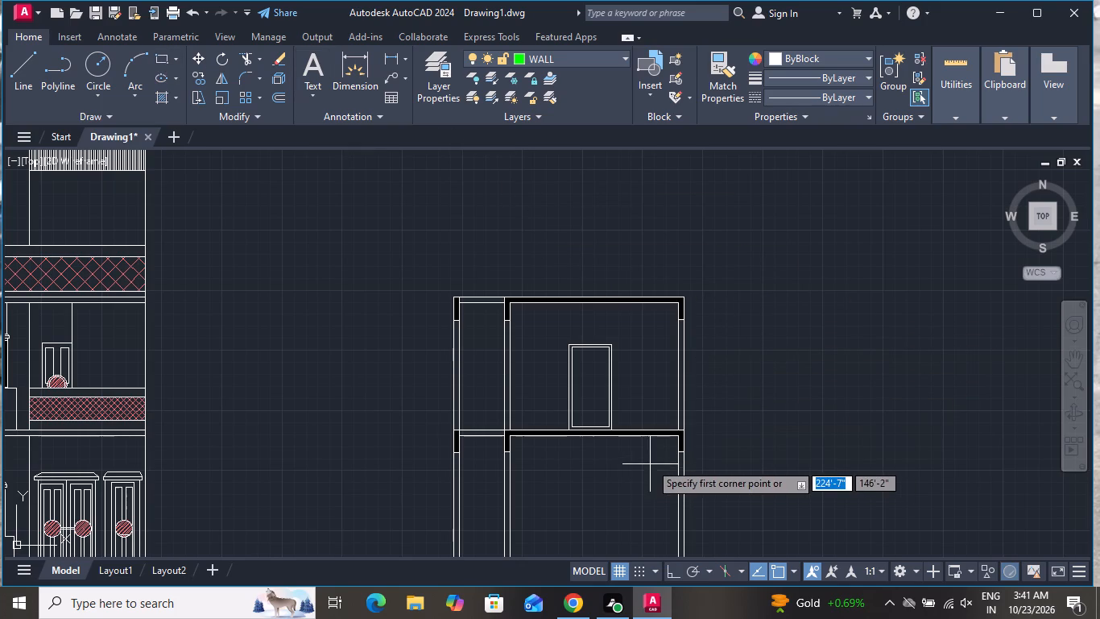
pyautogui.scroll(3, 610, 430)
pyautogui.scroll(-2, 613, 425)
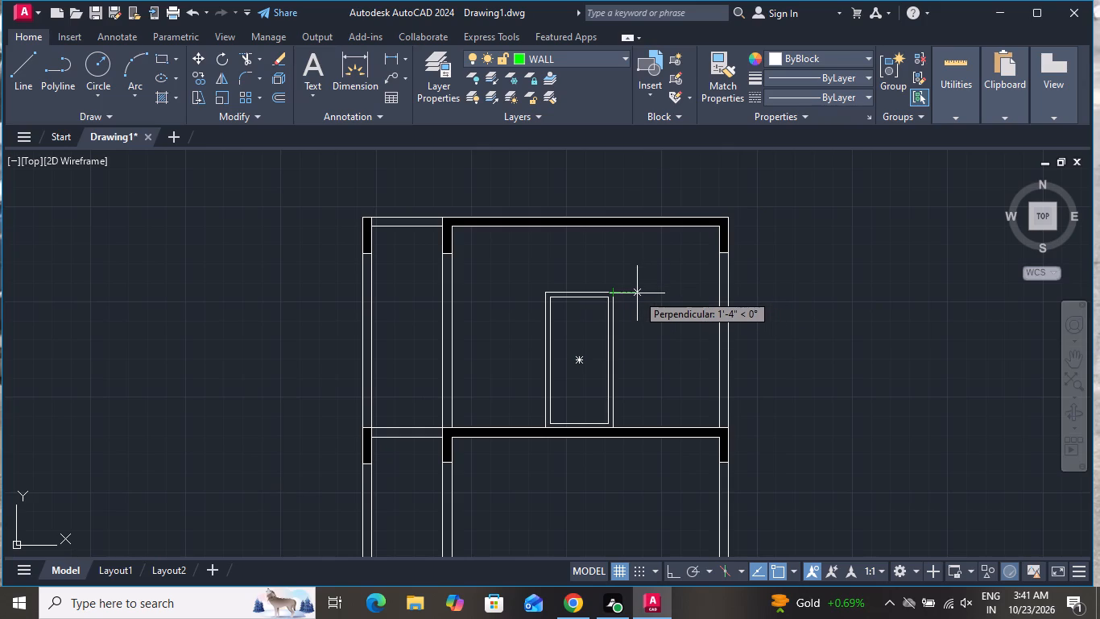
pyautogui.click(640, 293)
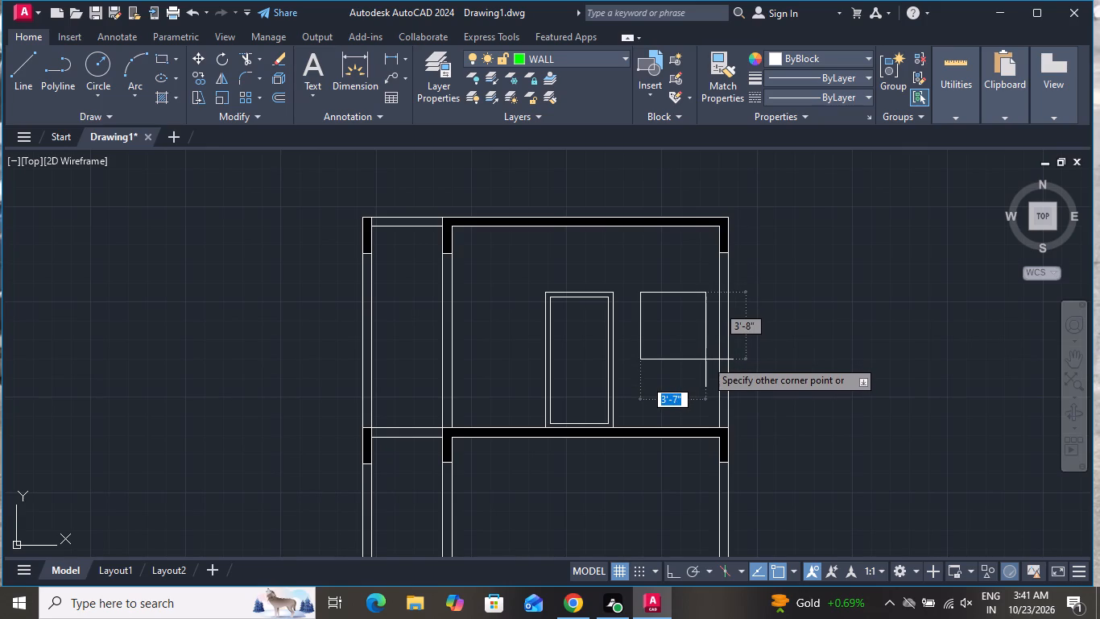
pyautogui.click(701, 358)
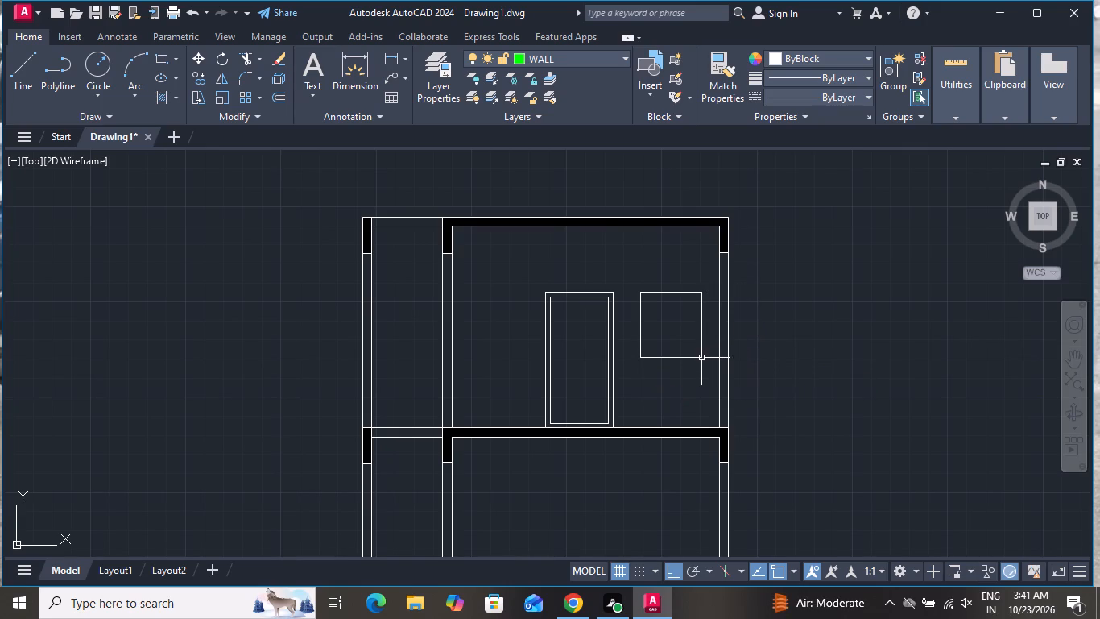
# Offset the window rectangle 3" inward to form its frame and end Offset.
pyautogui.write('O')
pyautogui.press('space')
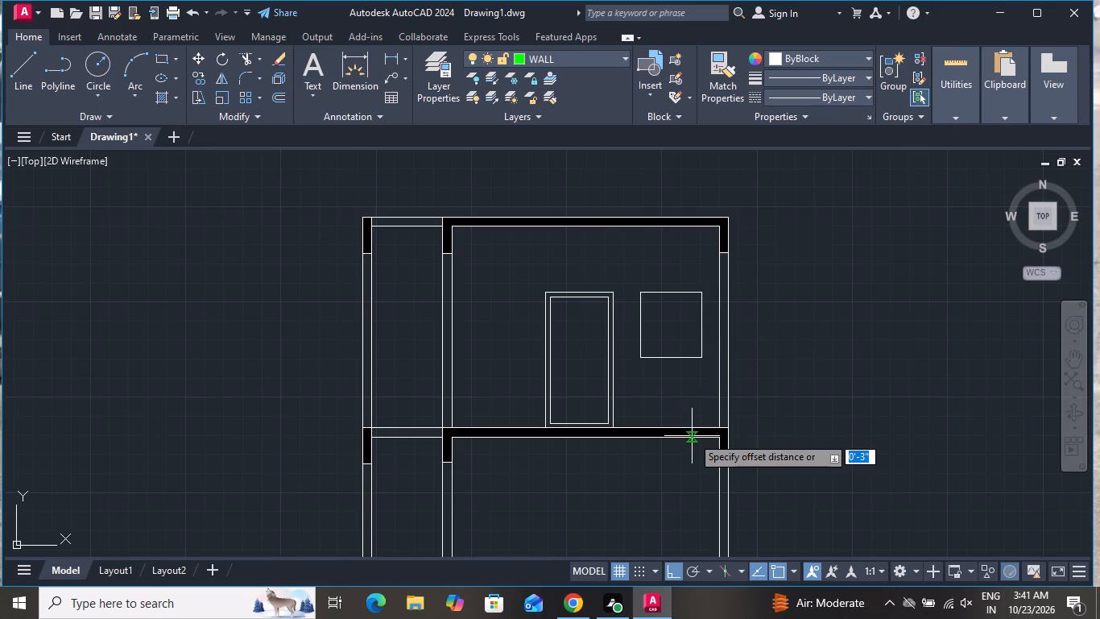
pyautogui.press('3')
pyautogui.hotkey('shift', '"')
pyautogui.press('Return')
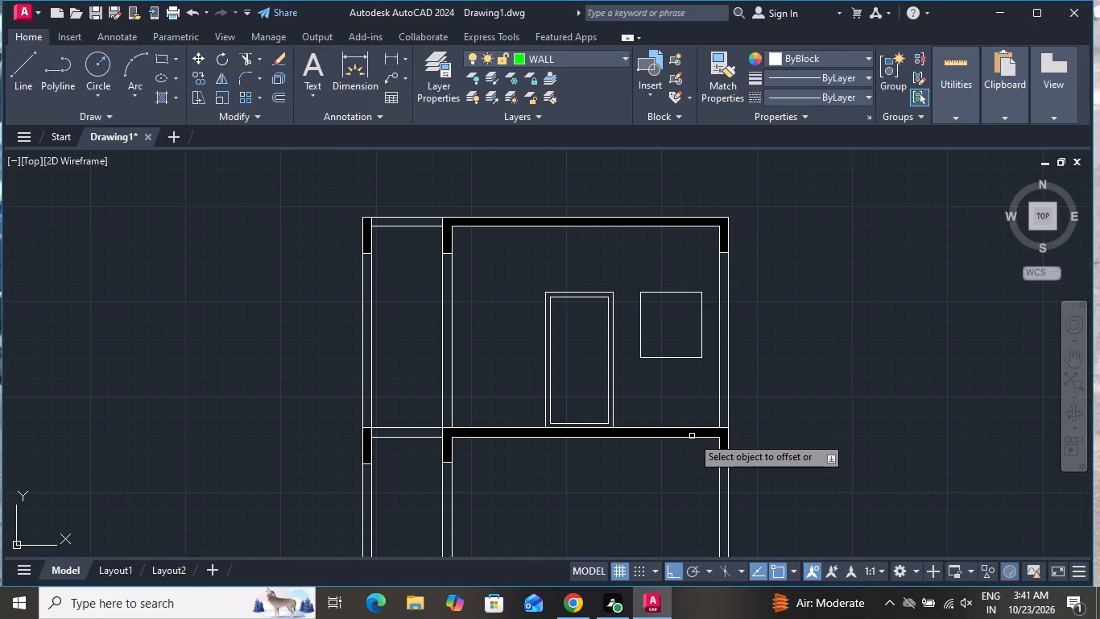
pyautogui.click(660, 289)
pyautogui.doubleClick(660, 291)
pyautogui.click(659, 301)
pyautogui.rightClick(654, 273)
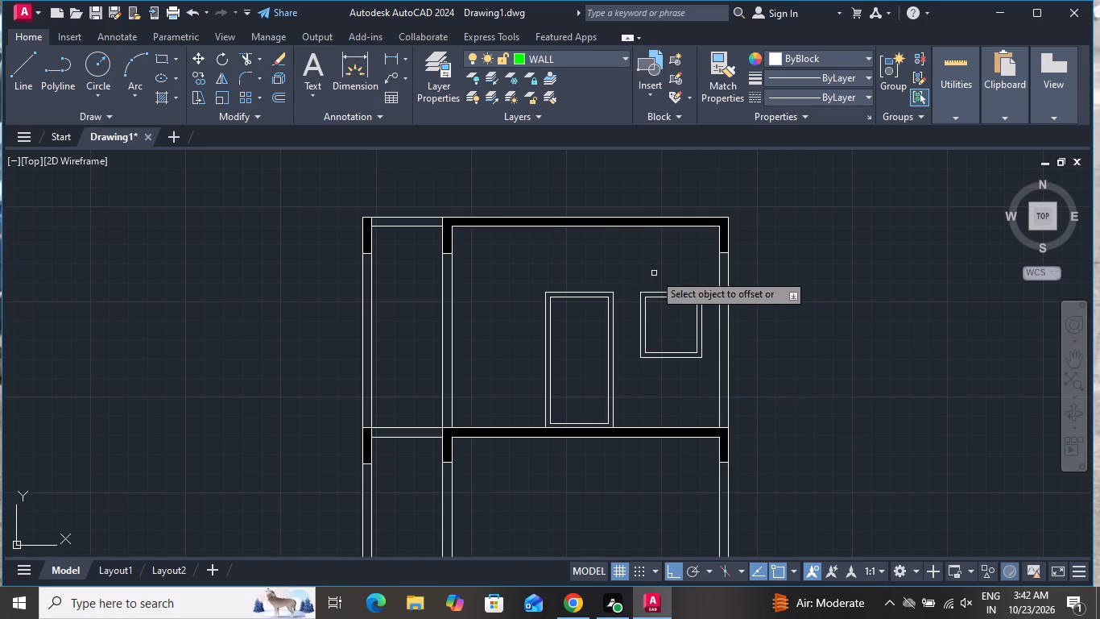
pyautogui.click(672, 293)
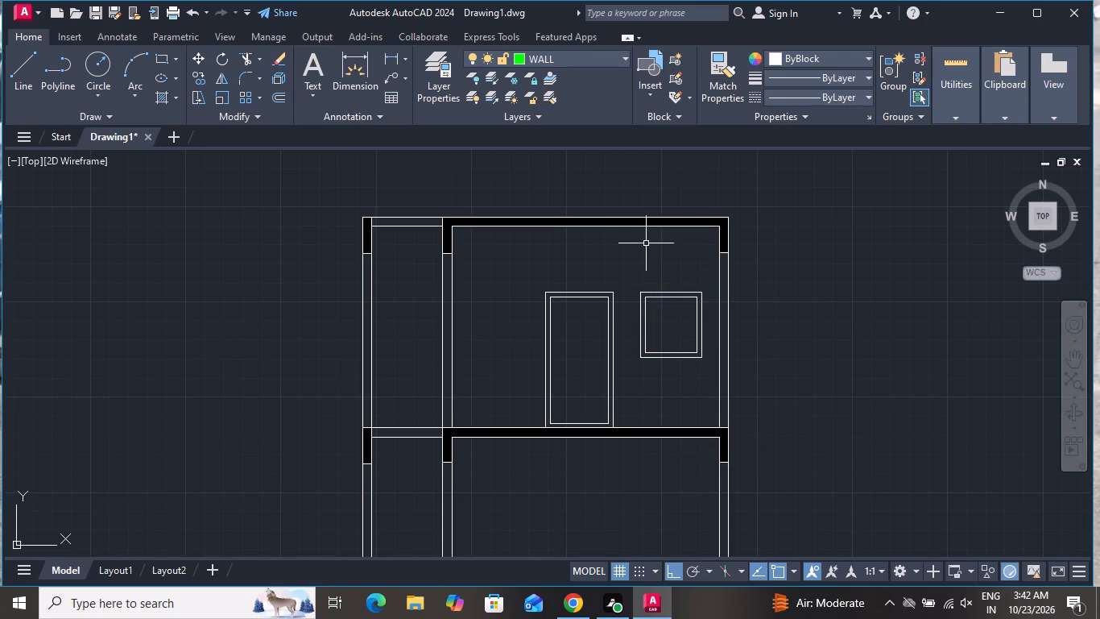
# Copy the upper room's framed door straight down into the ground floor room, at the ground floor slab, and end Copy.
pyautogui.scroll(-1, 651, 251)
pyautogui.scroll(2, 615, 321)
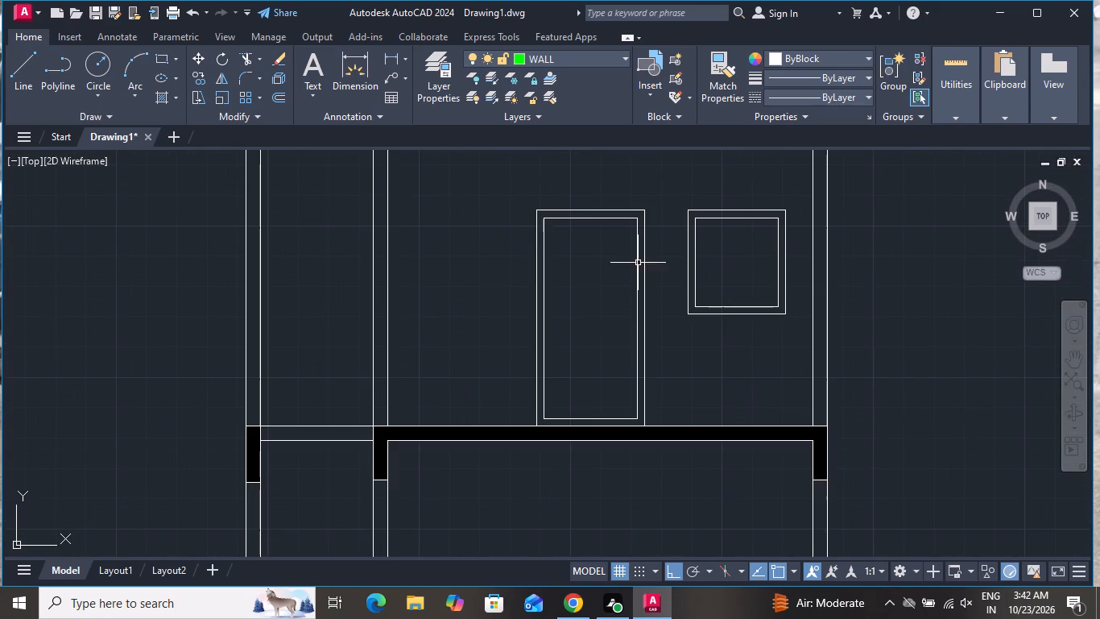
pyautogui.click(660, 201)
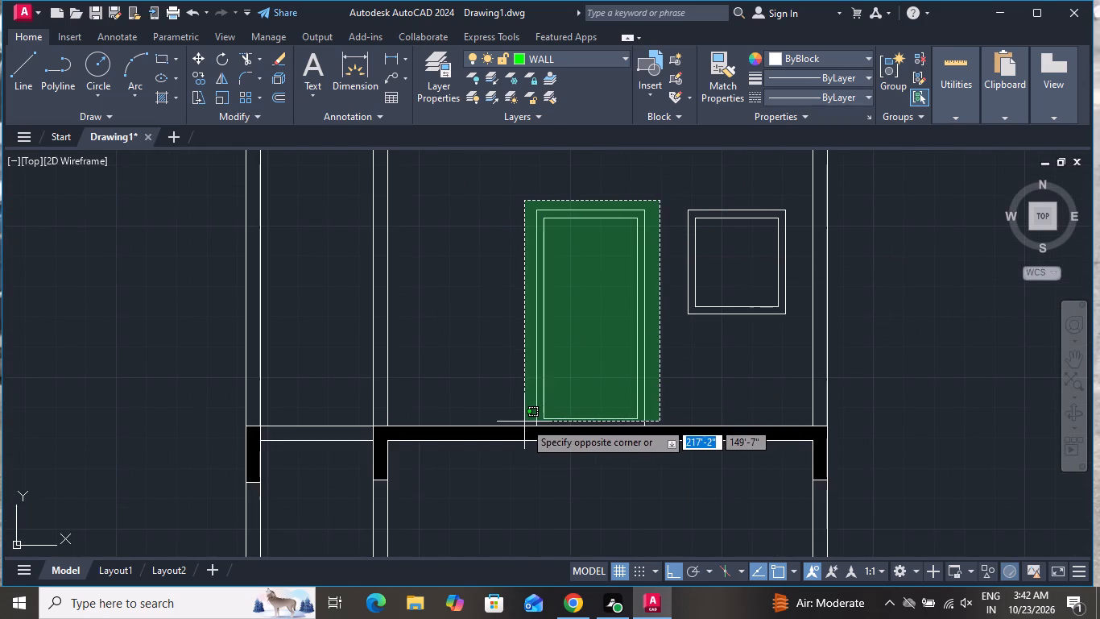
pyautogui.click(524, 422)
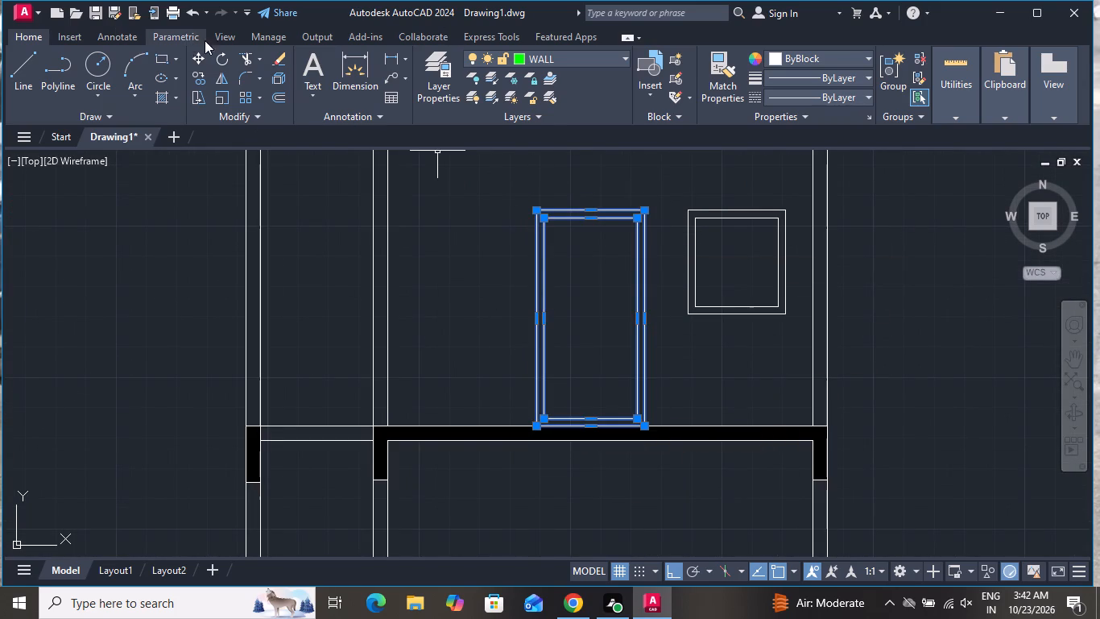
pyautogui.click(193, 73)
pyautogui.scroll(-1, 554, 224)
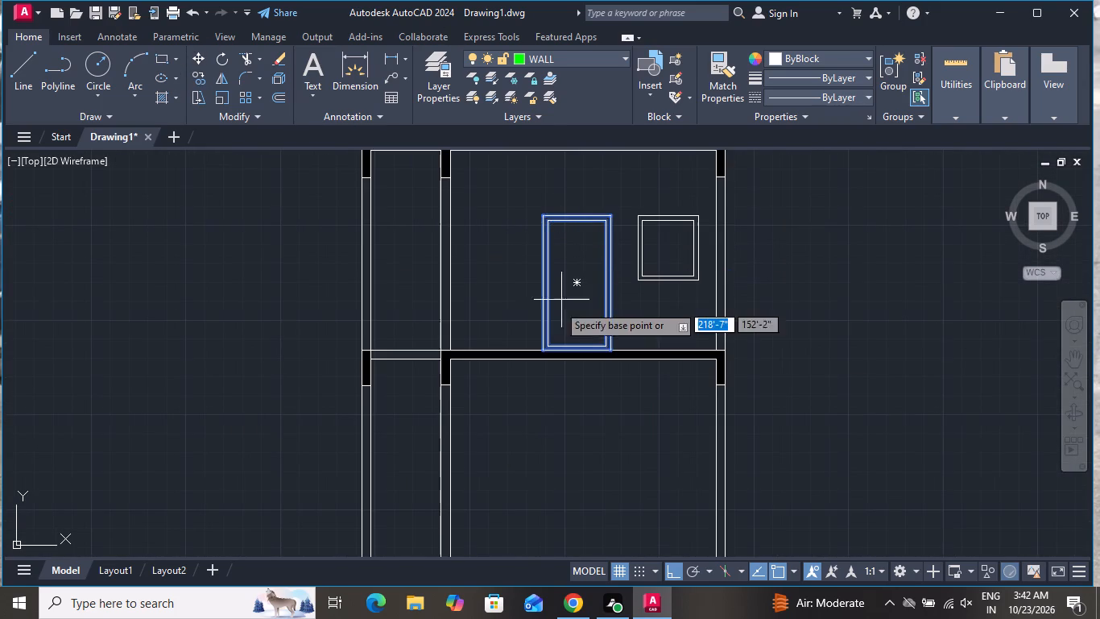
pyautogui.click(544, 348)
pyautogui.scroll(-2, 552, 376)
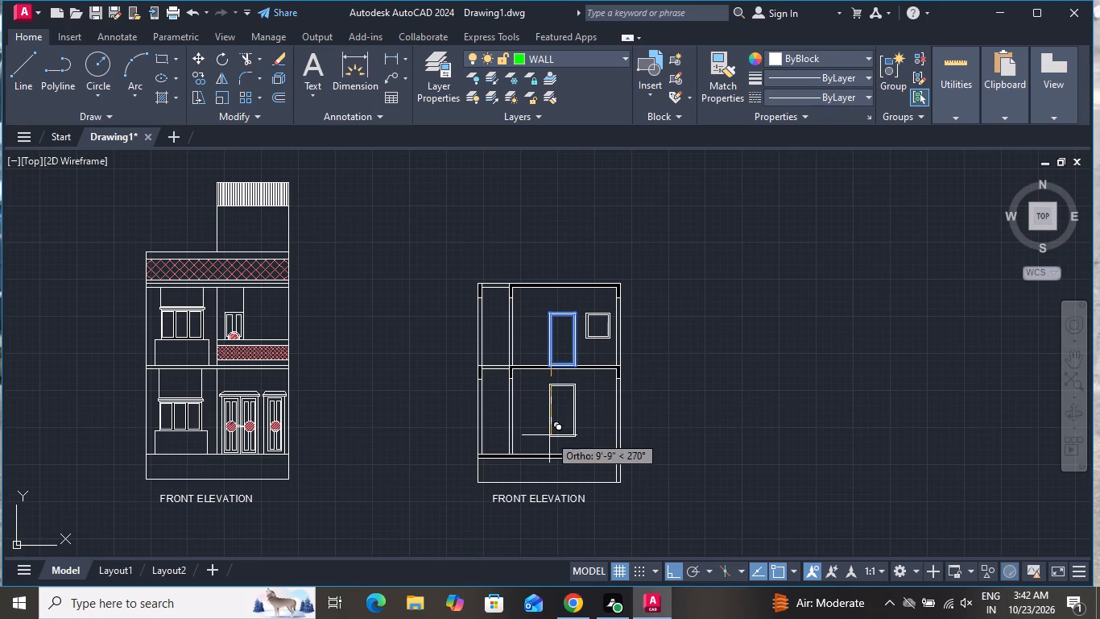
pyautogui.scroll(3, 549, 454)
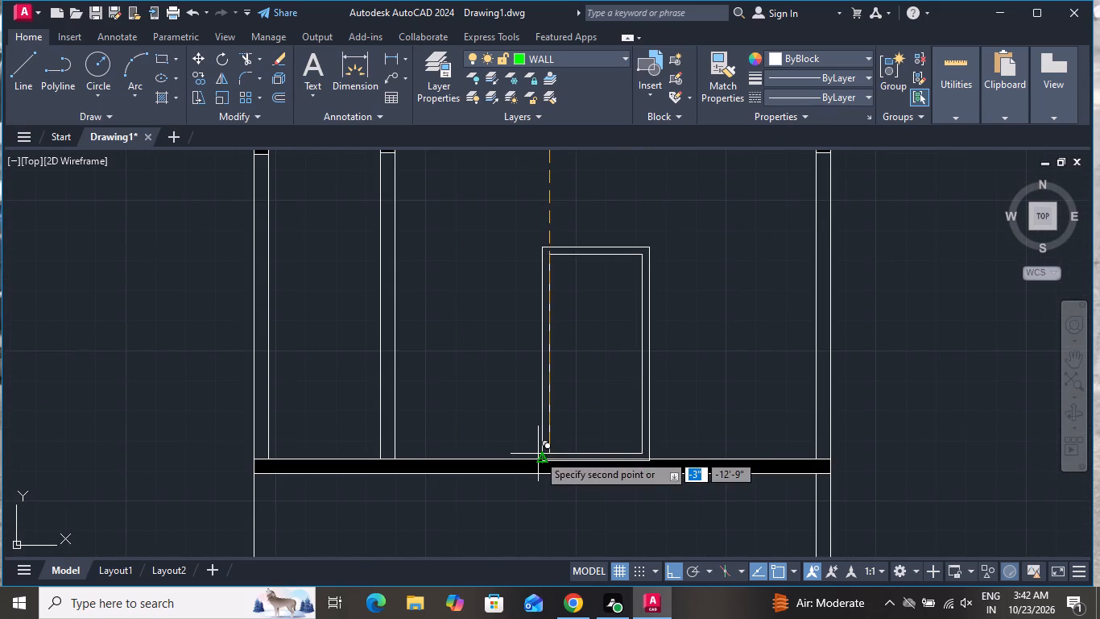
pyautogui.click(538, 450)
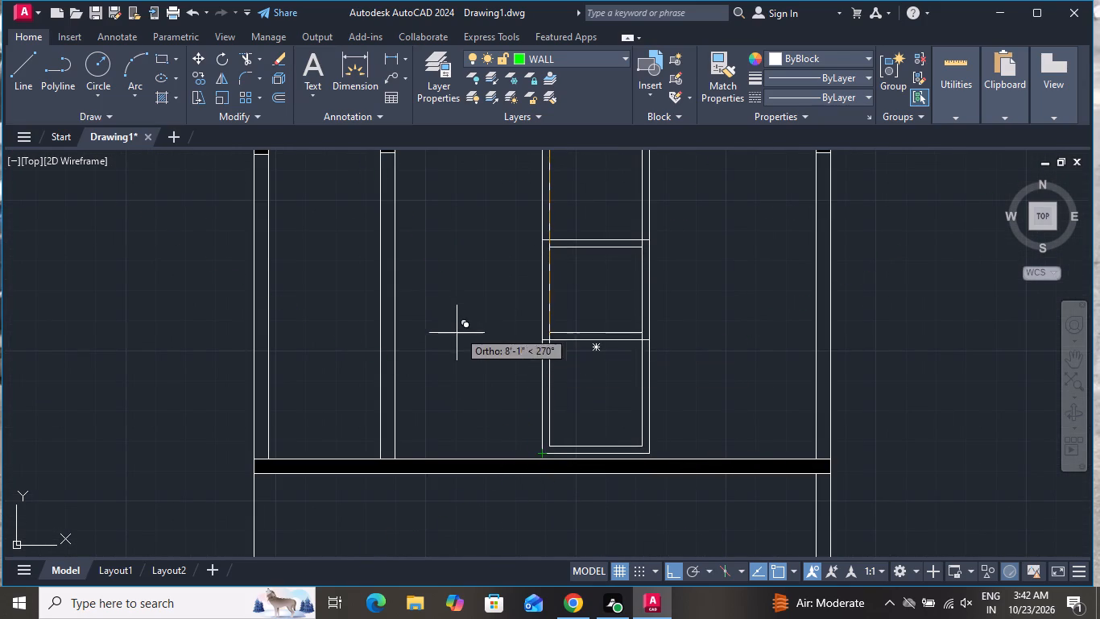
pyautogui.rightClick(437, 350)
pyautogui.click(474, 382)
pyautogui.scroll(-3, 482, 390)
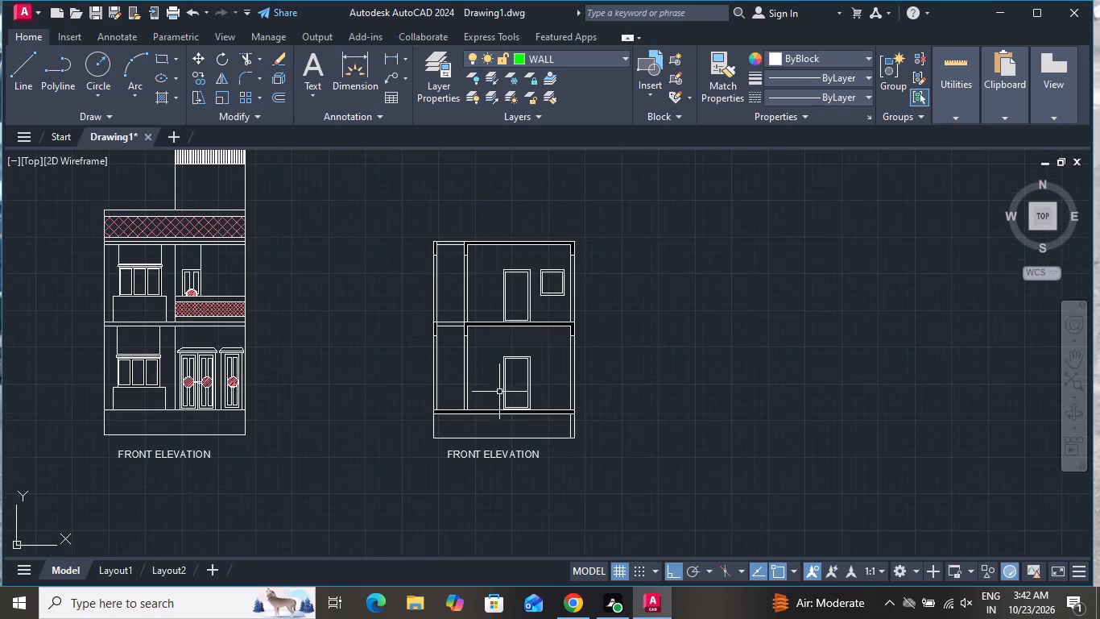
# Copy the upper room's framed window straight down about 12'-6" into the ground floor room and end Copy.
pyautogui.scroll(3, 549, 248)
pyautogui.click(598, 301)
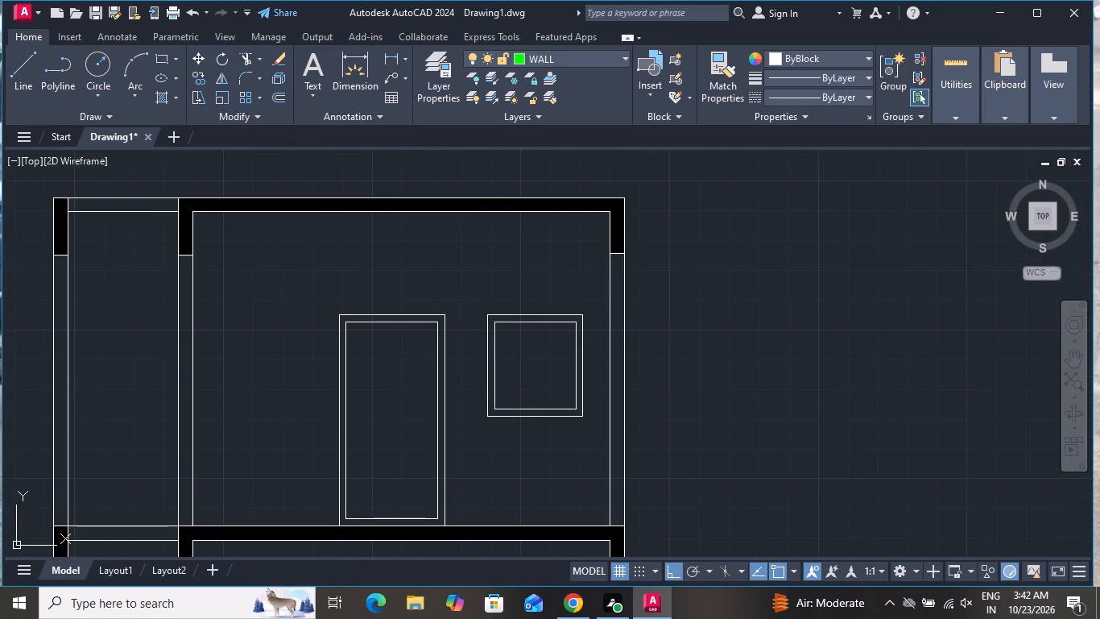
pyautogui.click(473, 438)
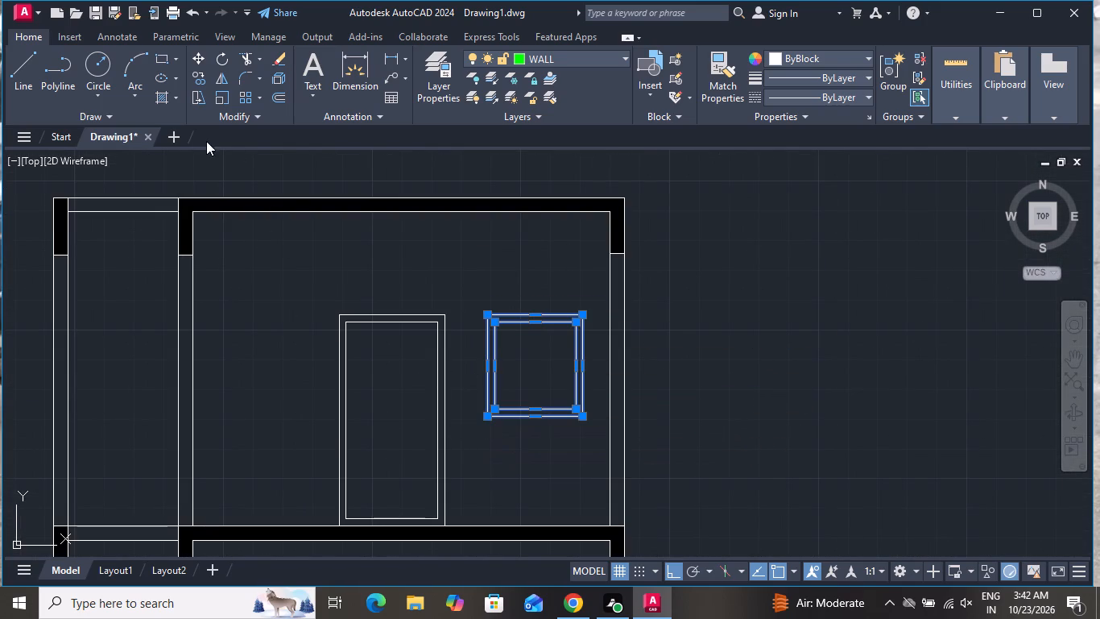
pyautogui.click(197, 75)
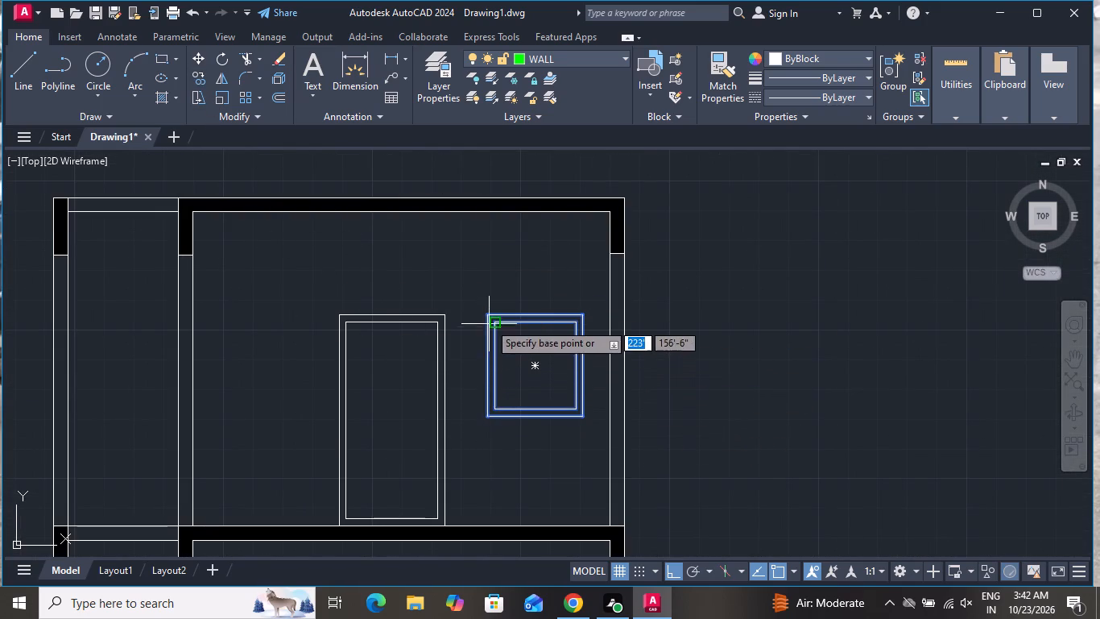
pyautogui.click(483, 317)
pyautogui.scroll(-2, 494, 286)
pyautogui.scroll(2, 494, 426)
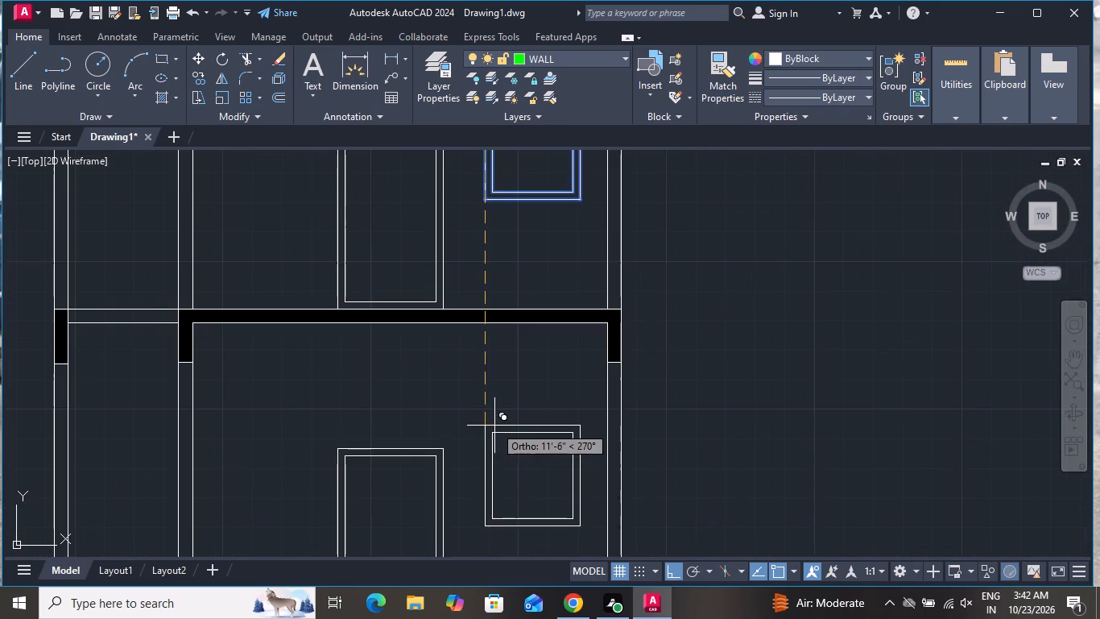
pyautogui.click(490, 454)
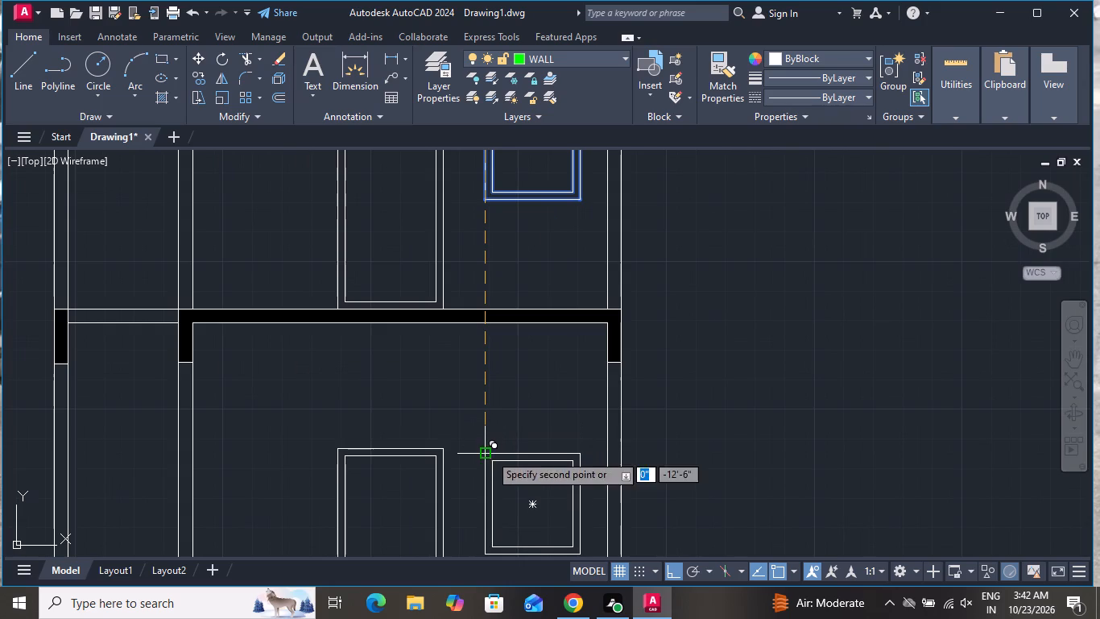
pyautogui.rightClick(467, 364)
pyautogui.click(520, 394)
pyautogui.scroll(-2, 515, 349)
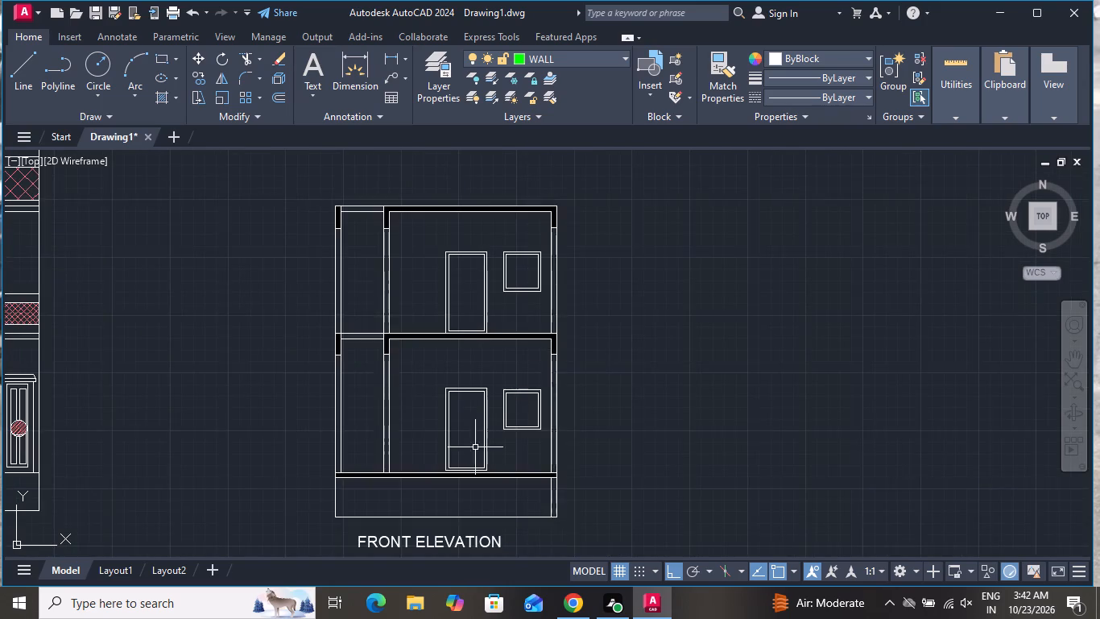
# Move the ground floor room's framed door straight down so its bottom sits on the top of the floor slab.
pyautogui.scroll(1, 486, 473)
pyautogui.click(507, 437)
pyautogui.click(412, 441)
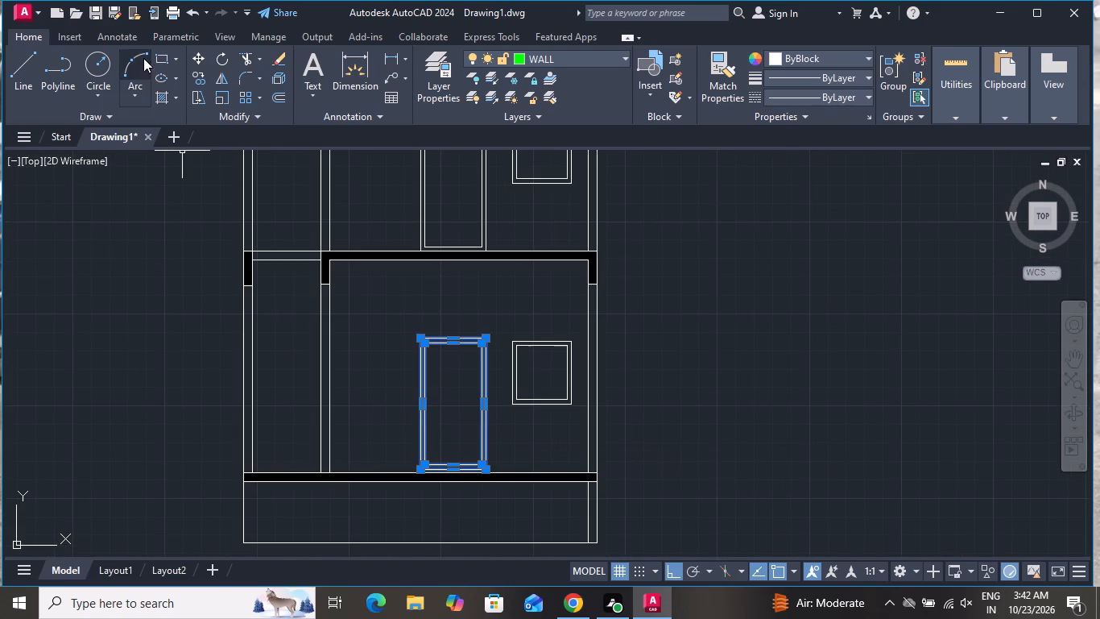
pyautogui.click(194, 54)
pyautogui.scroll(2, 422, 501)
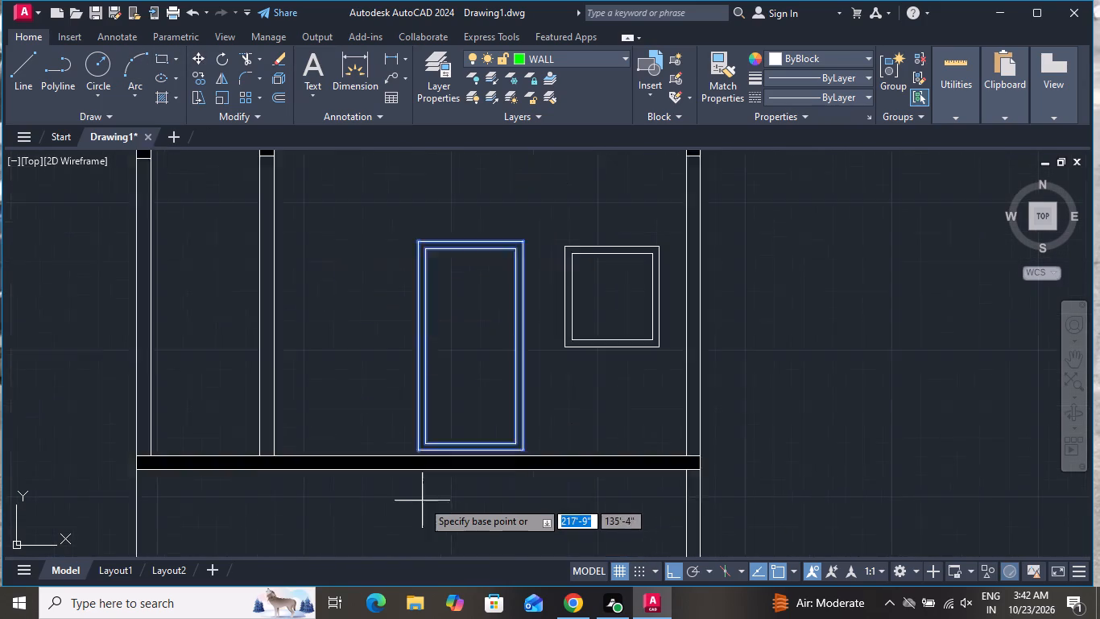
pyautogui.scroll(2, 422, 501)
pyautogui.click(396, 297)
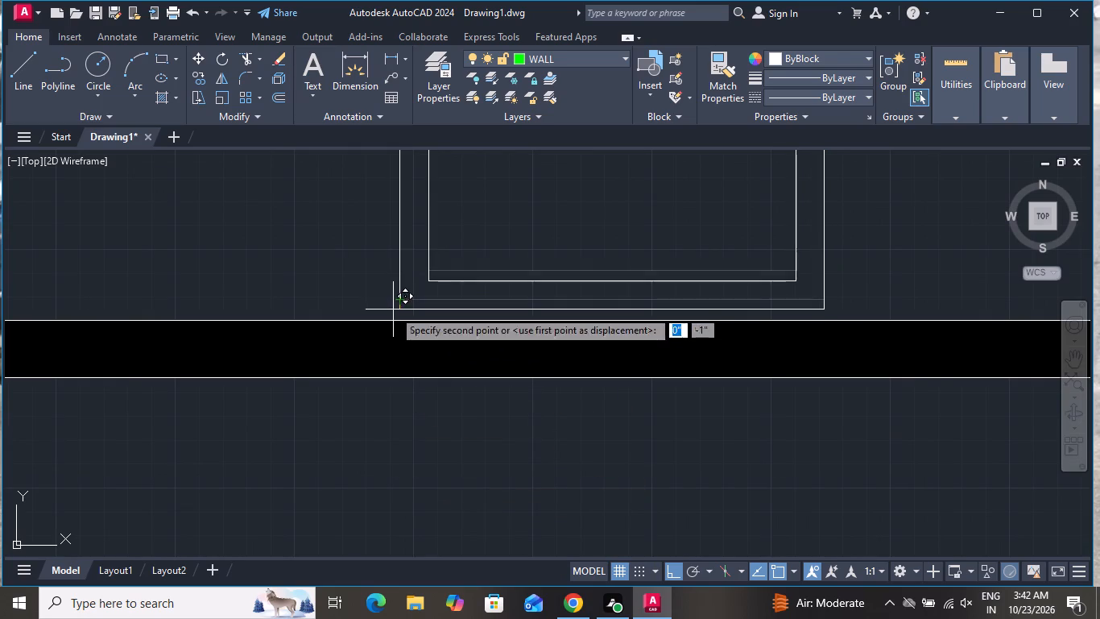
pyautogui.click(396, 318)
pyautogui.scroll(-3, 391, 409)
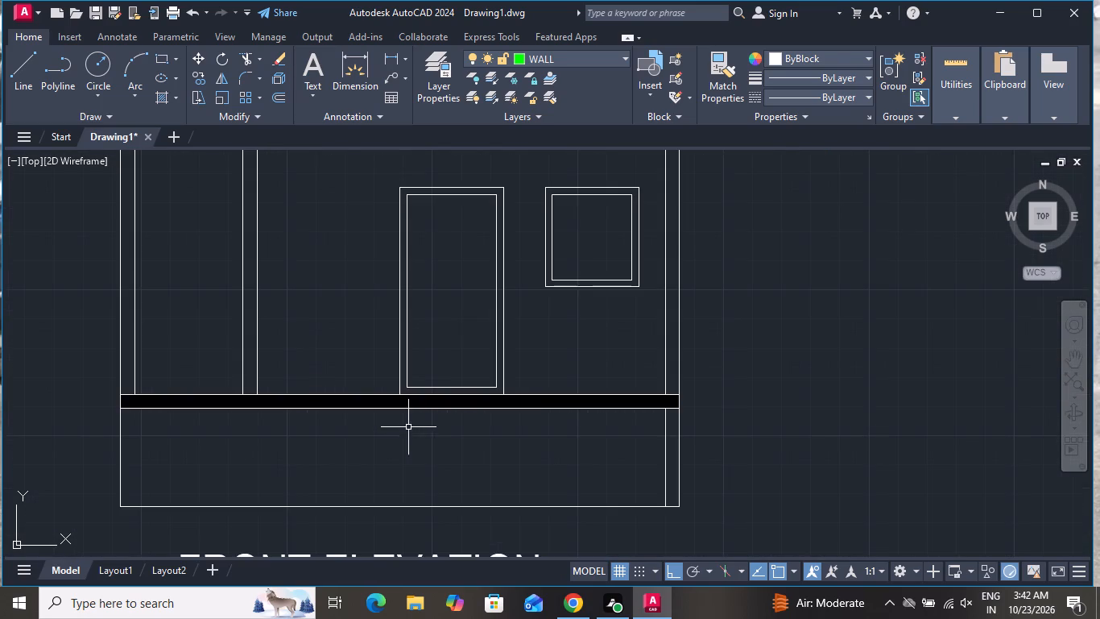
pyautogui.scroll(-2, 420, 431)
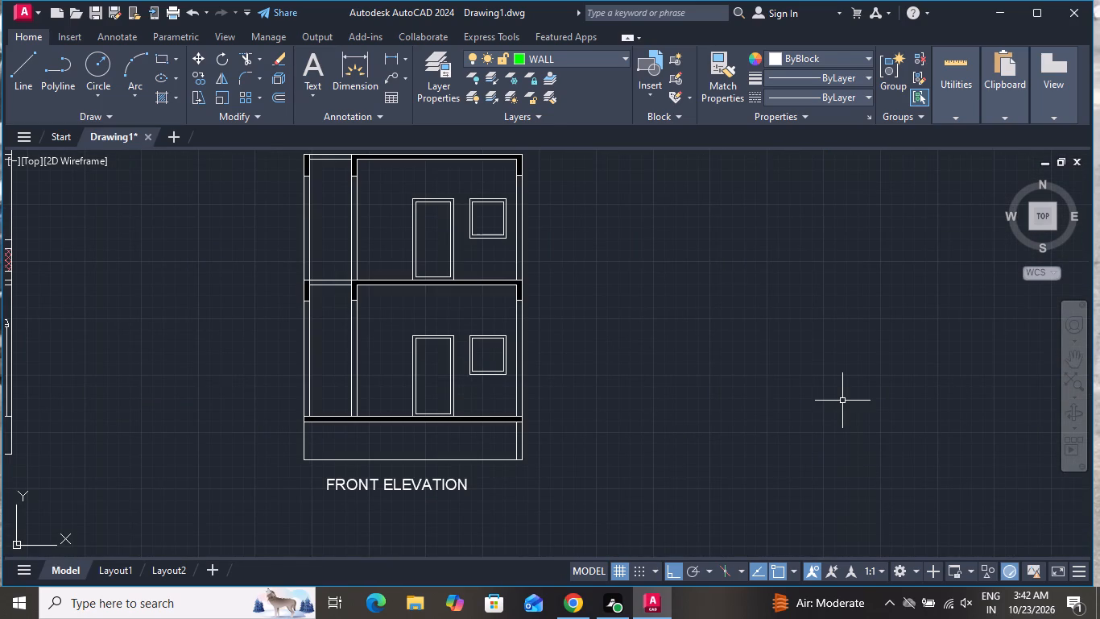
# Draw a window rectangle about 3'-10" by 5'-5" across the upper floor's narrow bay, its top level with the door's top.
pyautogui.click(156, 58)
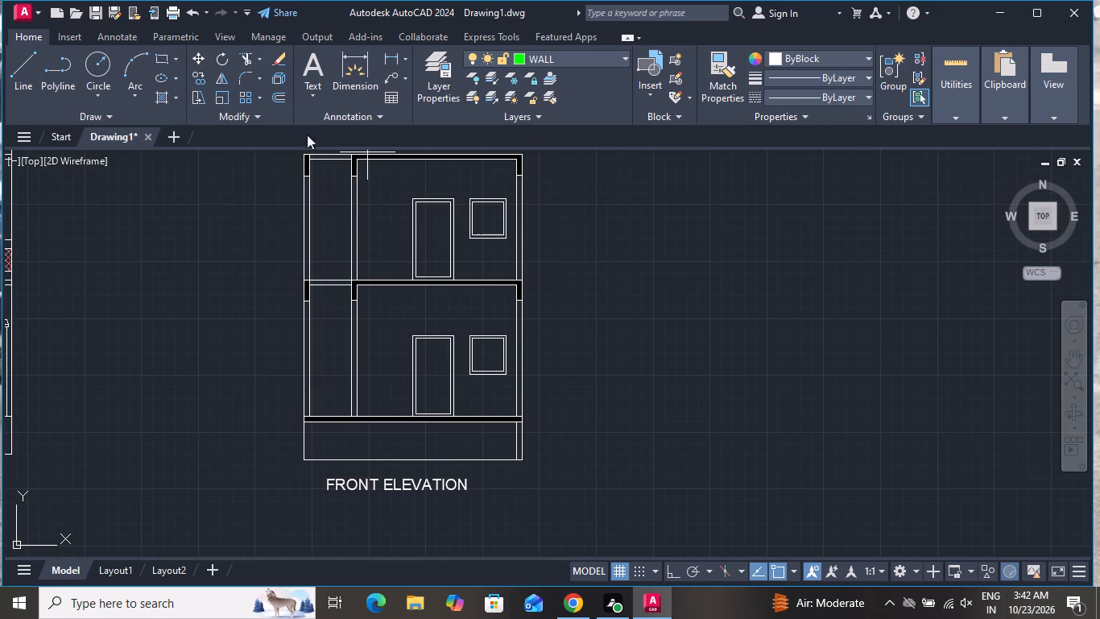
pyautogui.scroll(1, 384, 189)
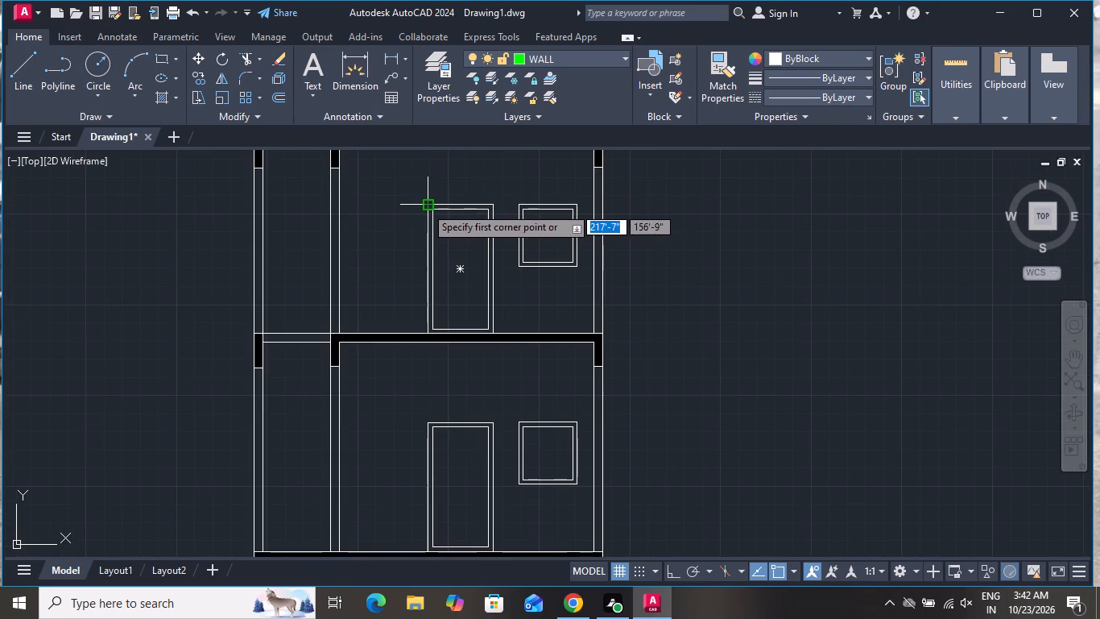
pyautogui.click(329, 204)
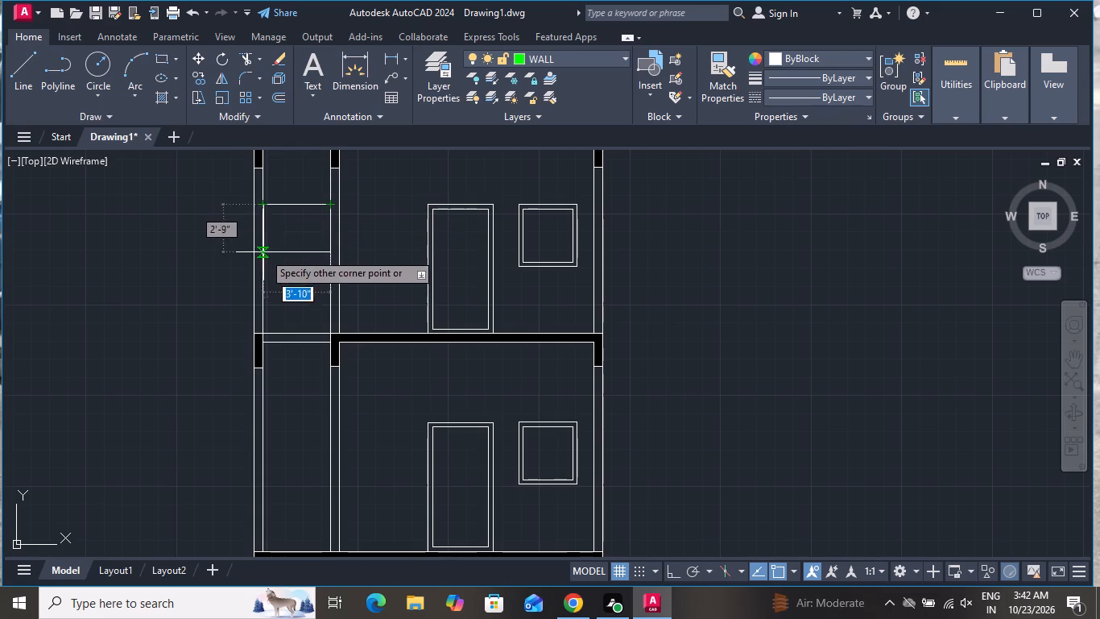
pyautogui.click(263, 299)
# Offset the narrow bay's window rectangle 3" inward to form its frame and end Offset.
pyautogui.scroll(-1, 363, 289)
pyautogui.write('O 3')
pyautogui.hotkey('shift', '"')
pyautogui.press('Return')
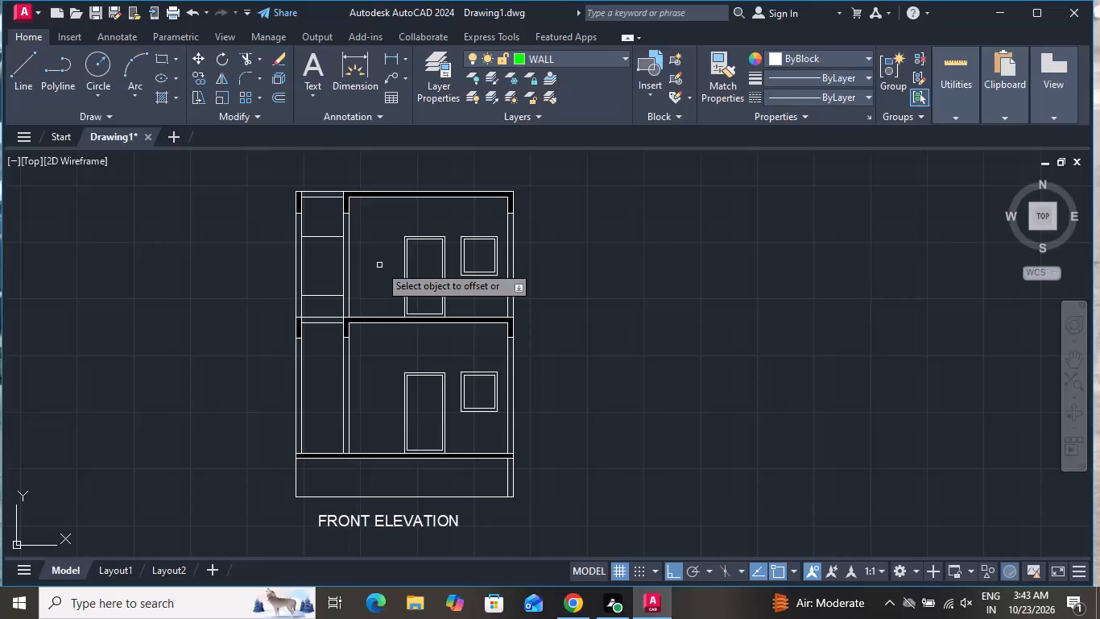
pyautogui.scroll(1, 334, 235)
pyautogui.click(324, 239)
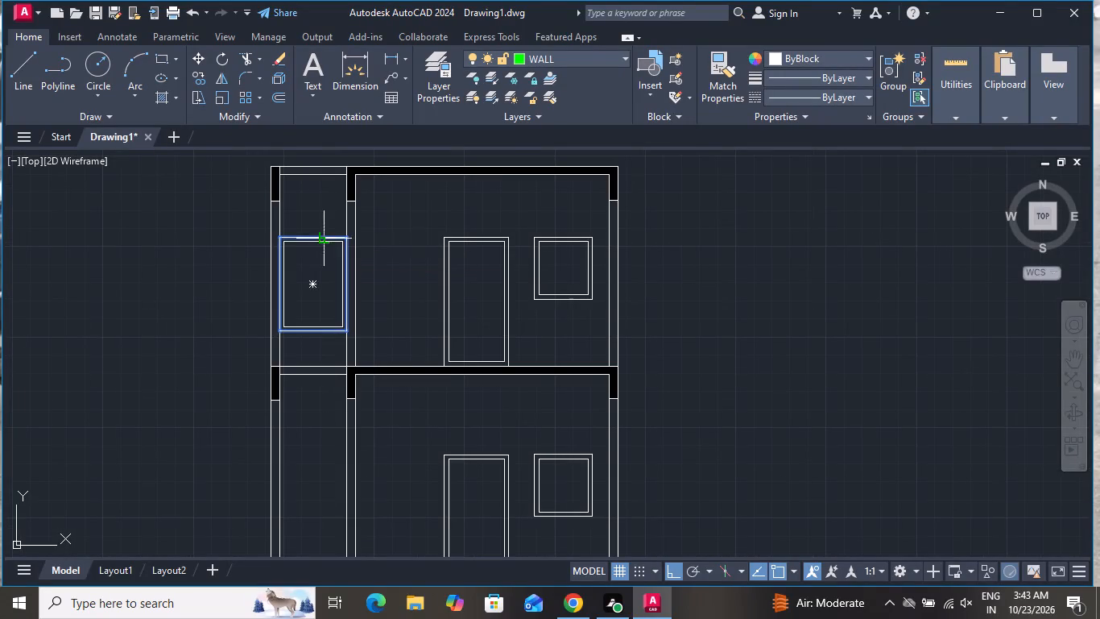
pyautogui.click(318, 259)
pyautogui.rightClick(378, 235)
pyautogui.click(399, 256)
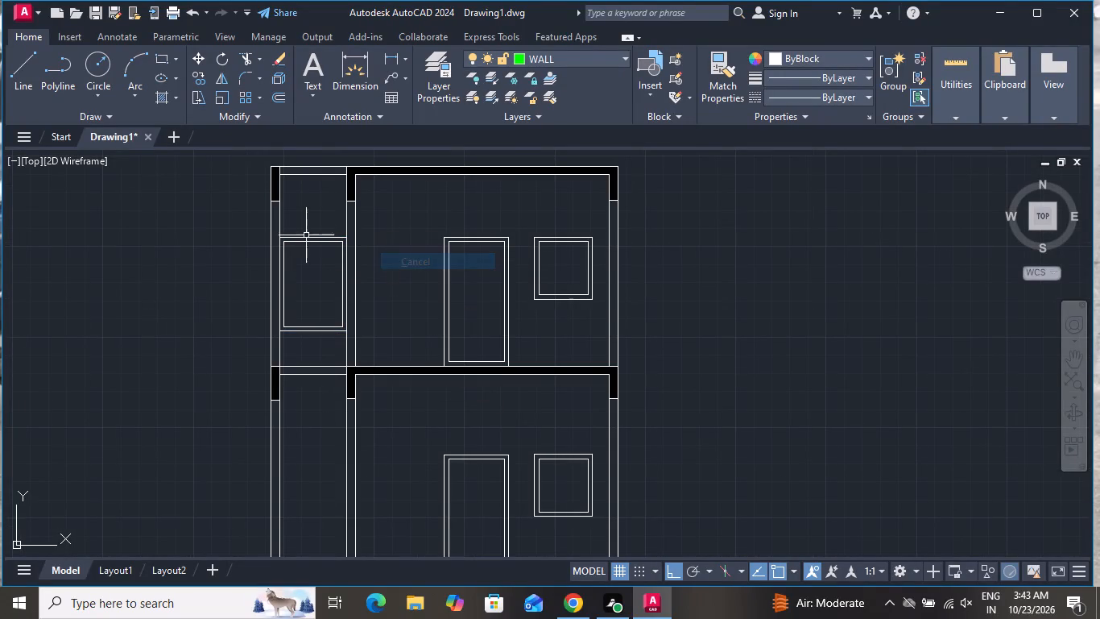
# Copy the narrow bay's framed window straight down to the ground floor, level with the door's top, and end Copy.
pyautogui.moveTo(311, 223); pyautogui.dragTo(312, 232)
pyautogui.click(295, 268)
pyautogui.click(192, 77)
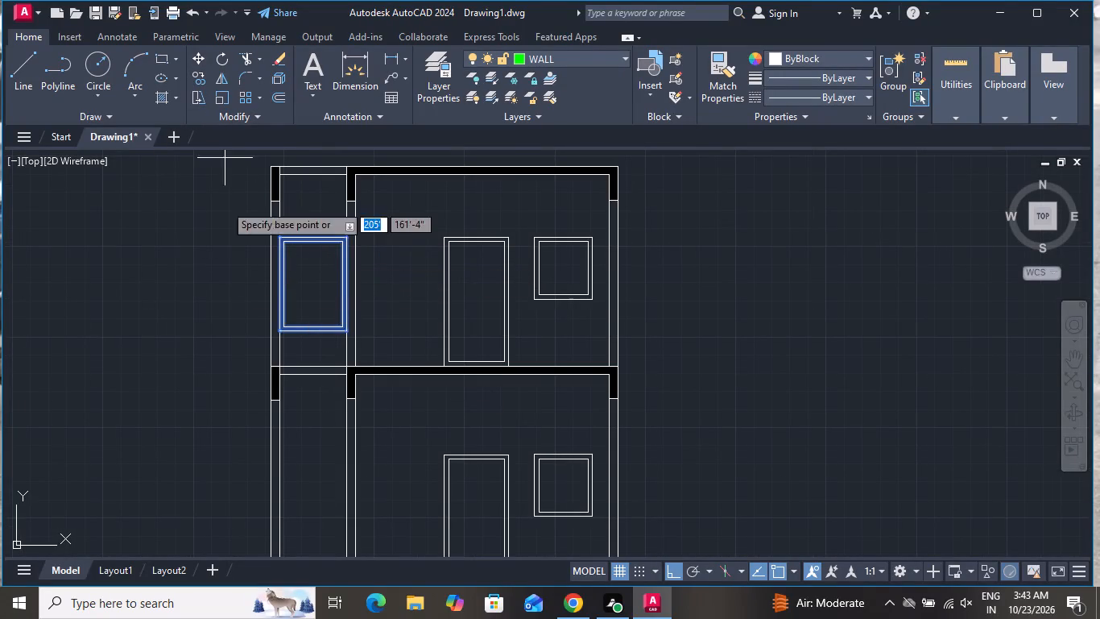
pyautogui.click(345, 238)
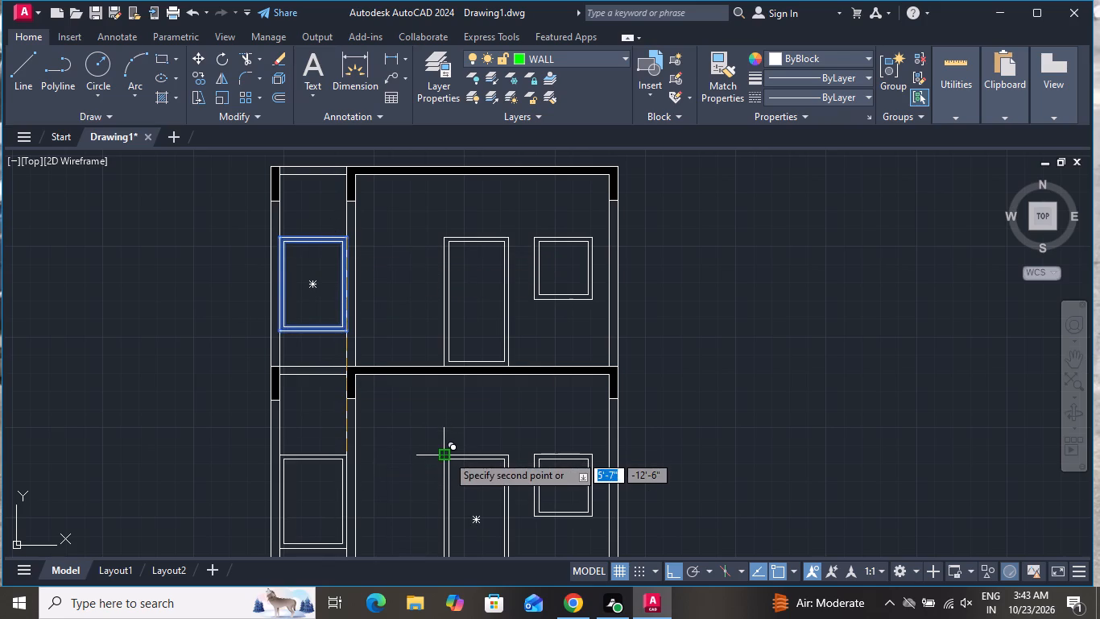
pyautogui.click(345, 457)
pyautogui.scroll(-1, 424, 331)
pyautogui.rightClick(407, 357)
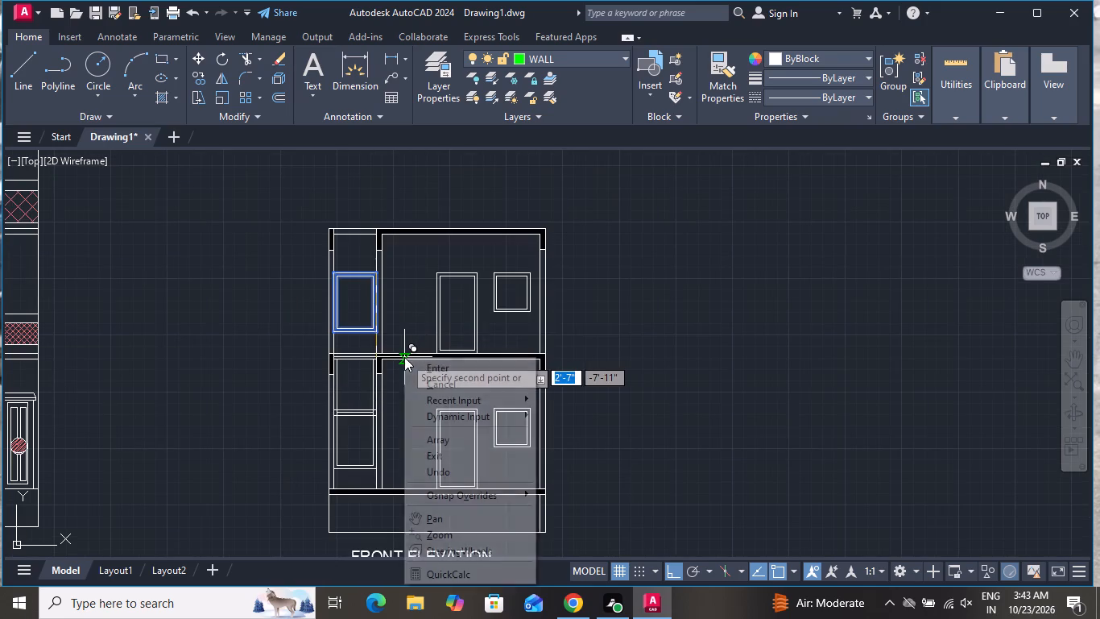
pyautogui.click(432, 375)
pyautogui.scroll(-1, 432, 375)
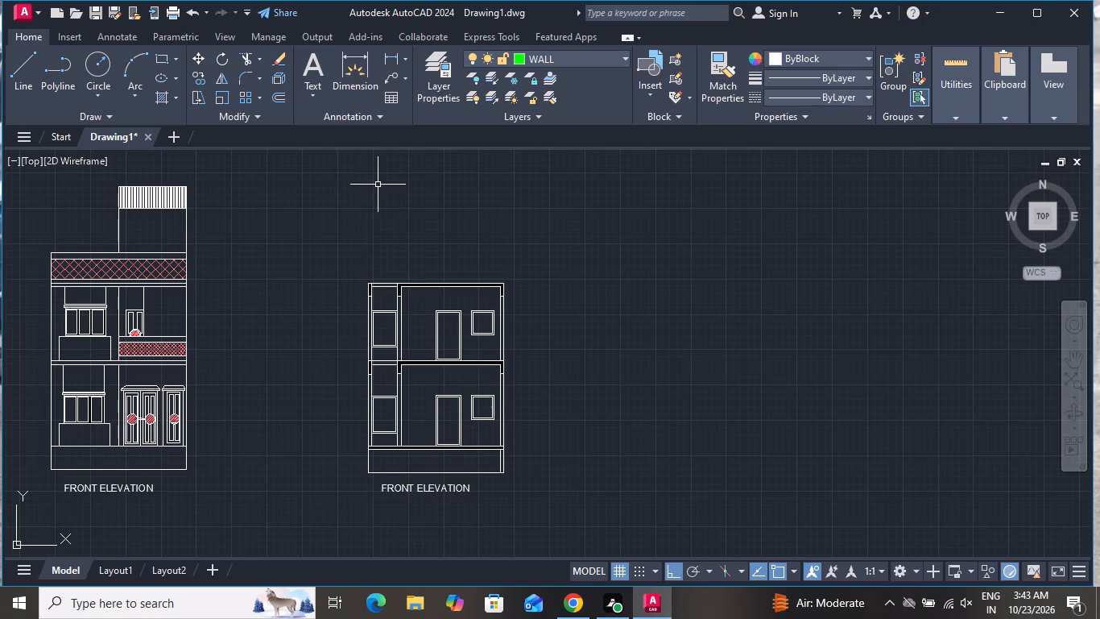
# Offset the roof slab's top line 3' upward to mark the parapet top and end Offset.
pyautogui.scroll(-1, 370, 209)
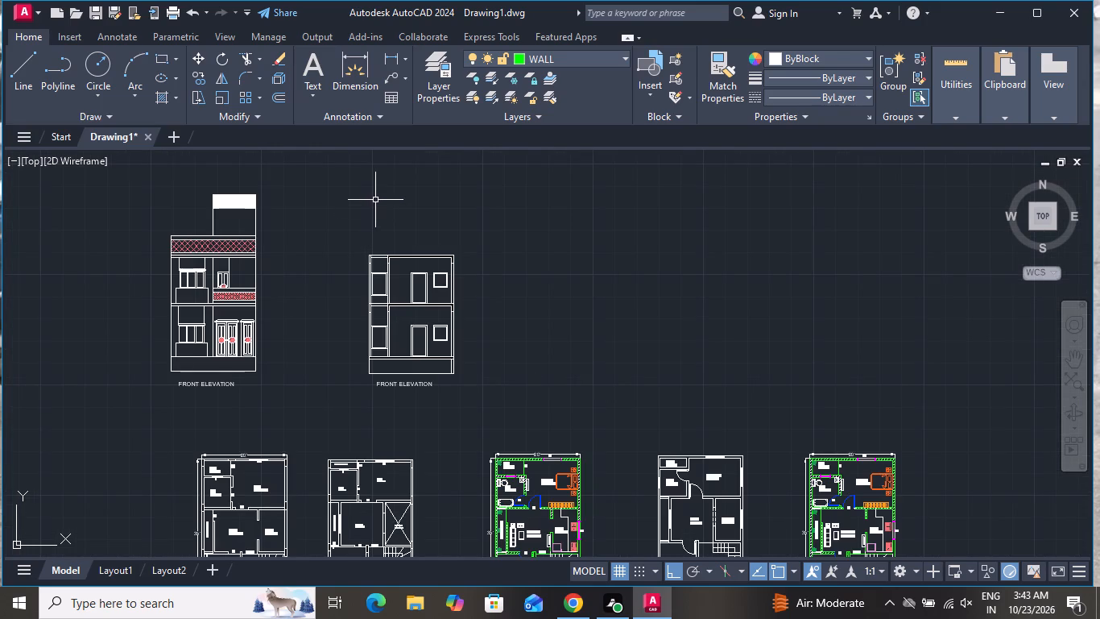
pyautogui.scroll(3, 395, 254)
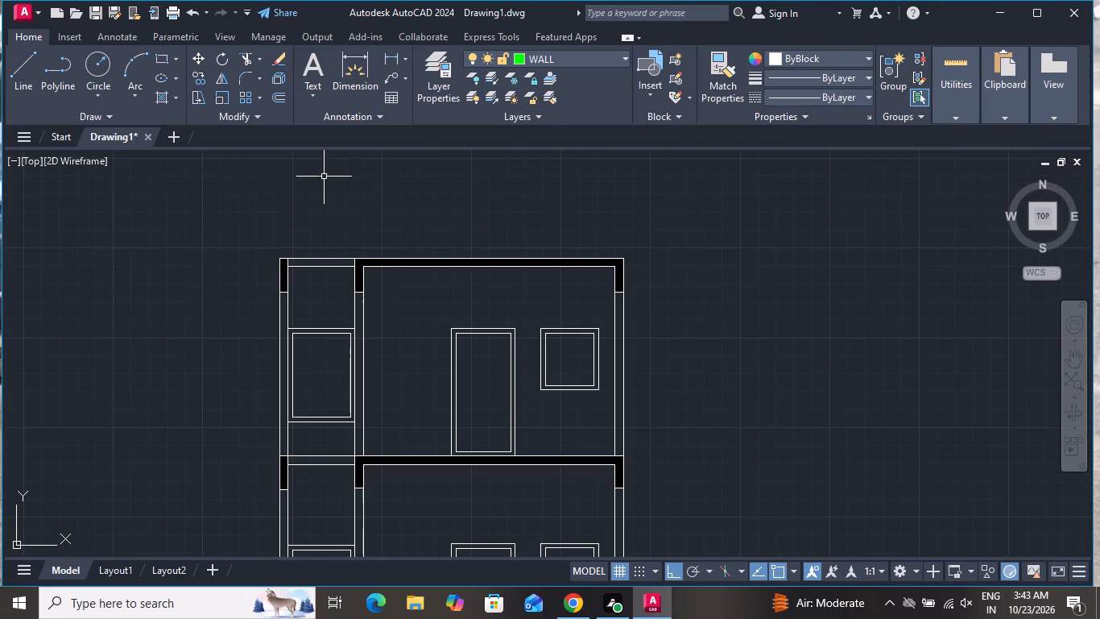
pyautogui.write("O 3'")
pyautogui.press('Return')
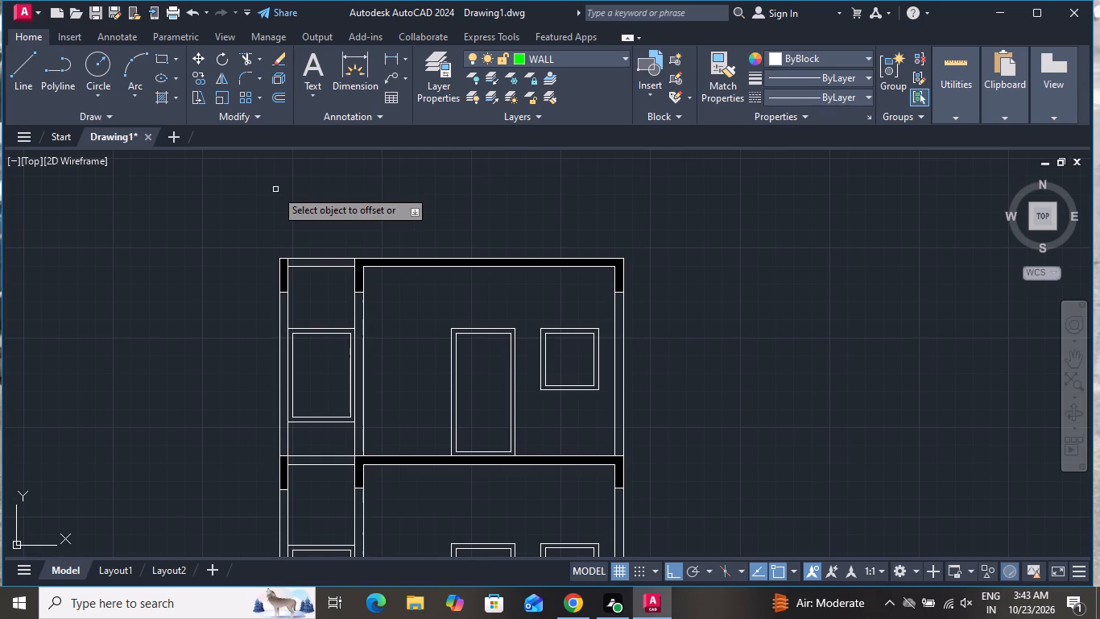
pyautogui.click(457, 259)
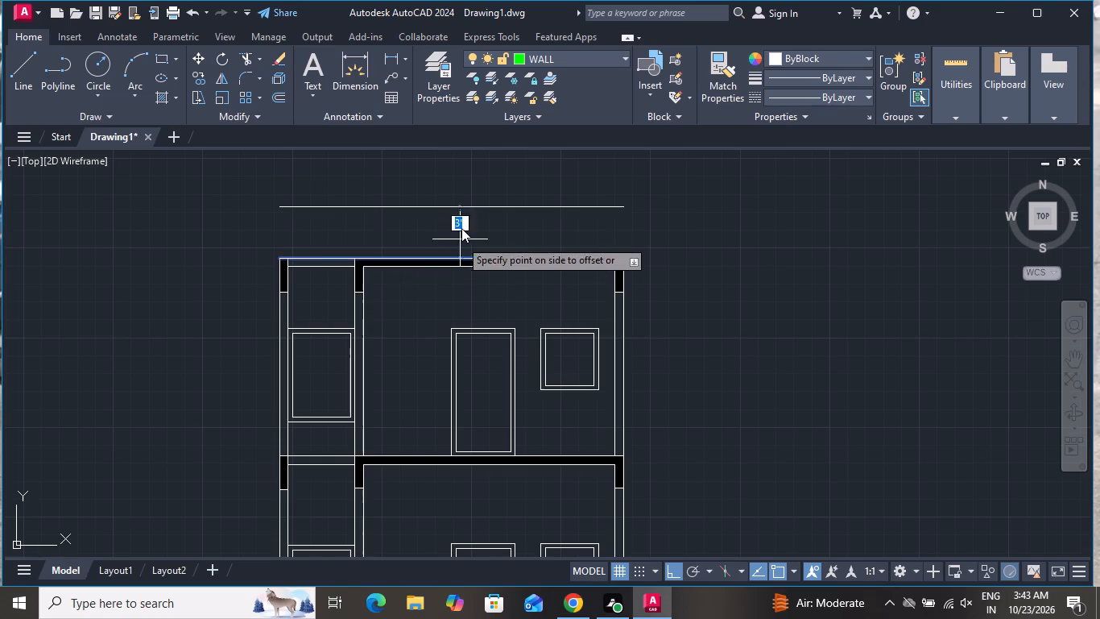
pyautogui.click(464, 218)
pyautogui.rightClick(467, 230)
pyautogui.click(477, 247)
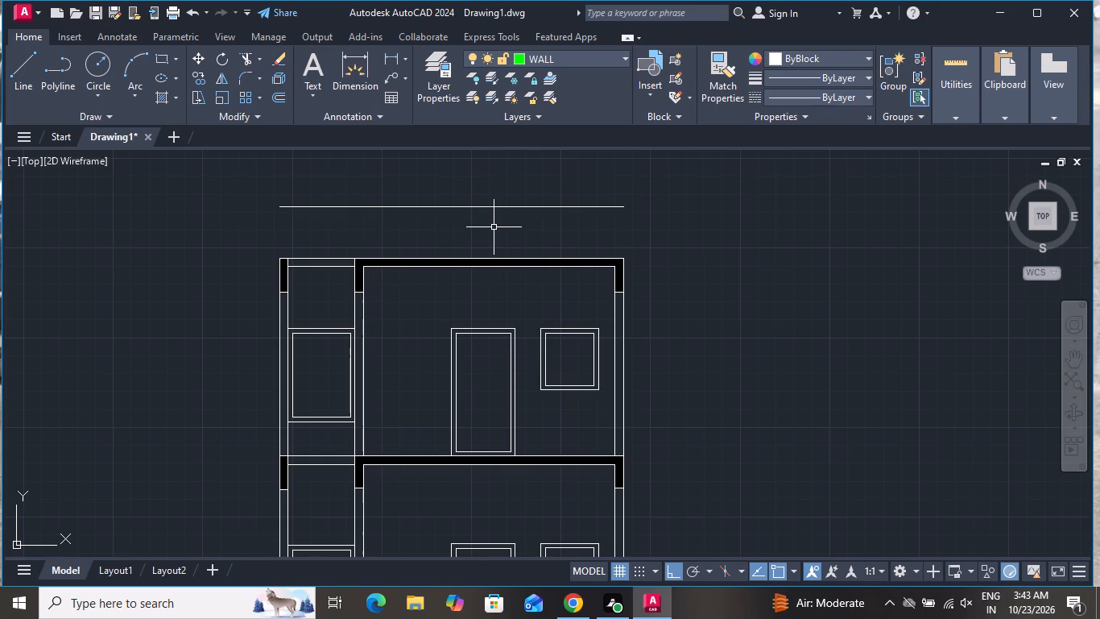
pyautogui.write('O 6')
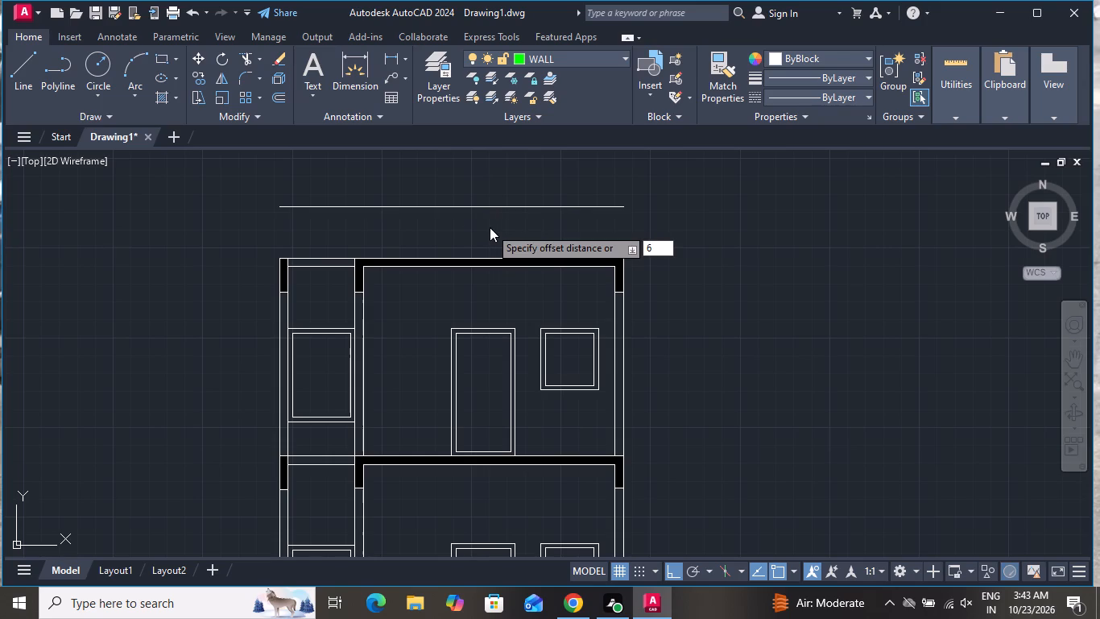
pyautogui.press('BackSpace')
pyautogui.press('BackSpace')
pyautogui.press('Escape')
# Extend both right wall lines, both partition wall lines and the left wall's outer line up to the parapet line, and end Extend.
pyautogui.write('EX')
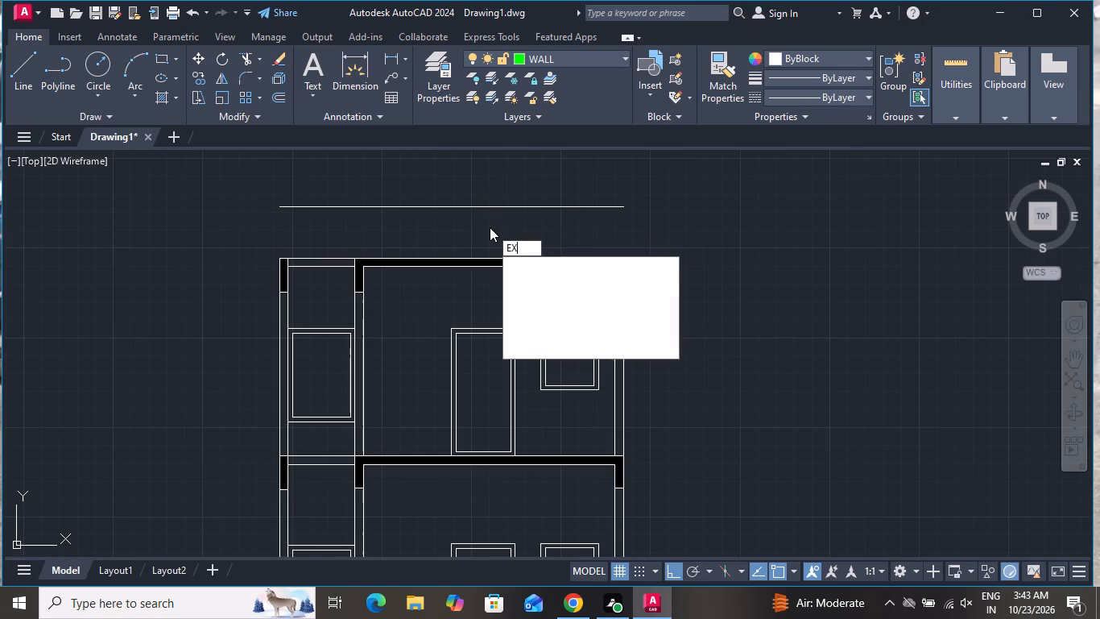
pyautogui.press('space')
pyautogui.press('space')
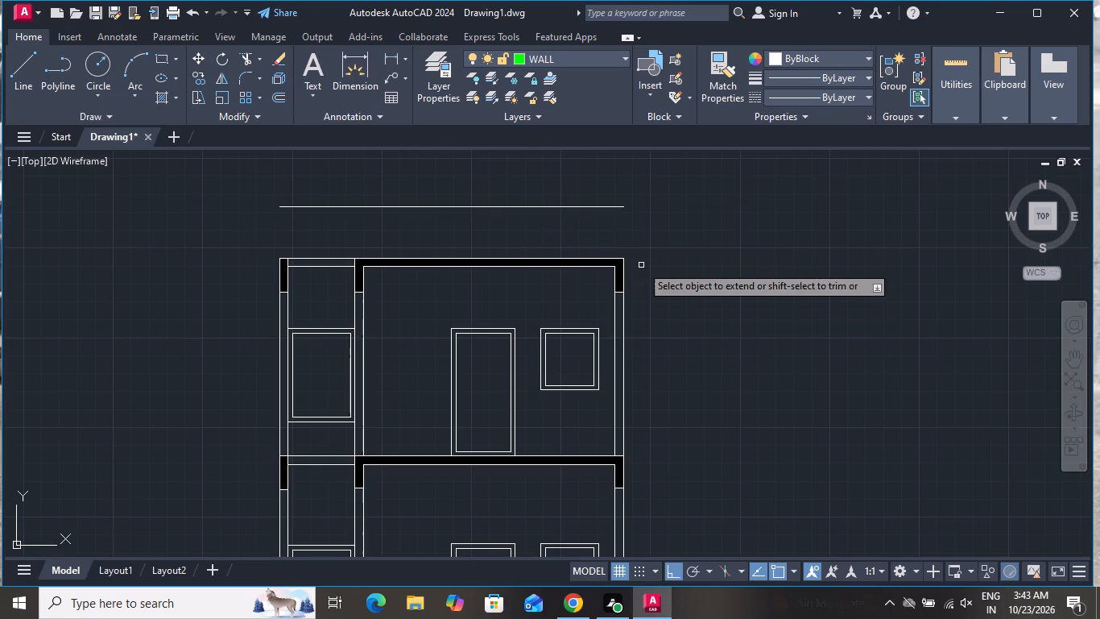
pyautogui.scroll(2, 637, 237)
pyautogui.click(602, 293)
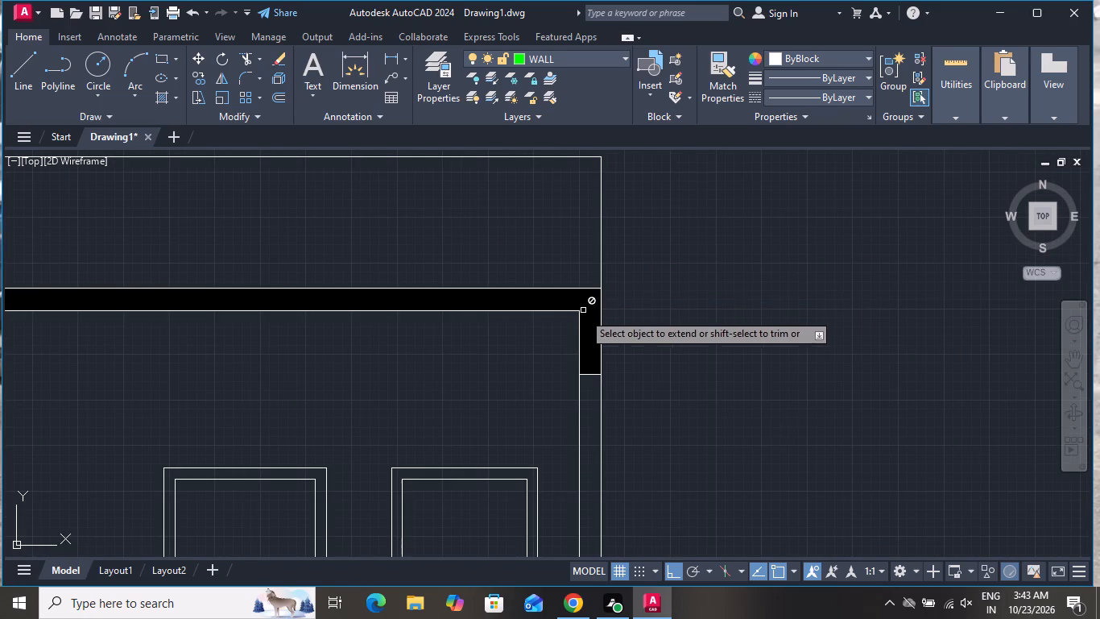
pyautogui.click(579, 330)
pyautogui.click(578, 290)
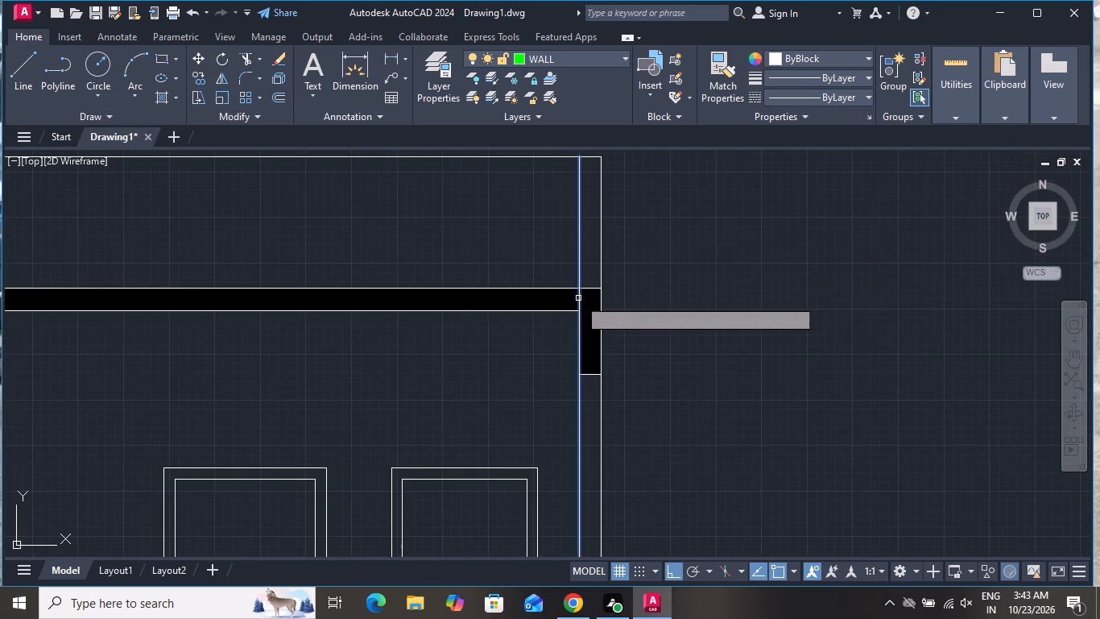
pyautogui.click(578, 298)
pyautogui.scroll(-2, 532, 274)
pyautogui.scroll(1, 201, 279)
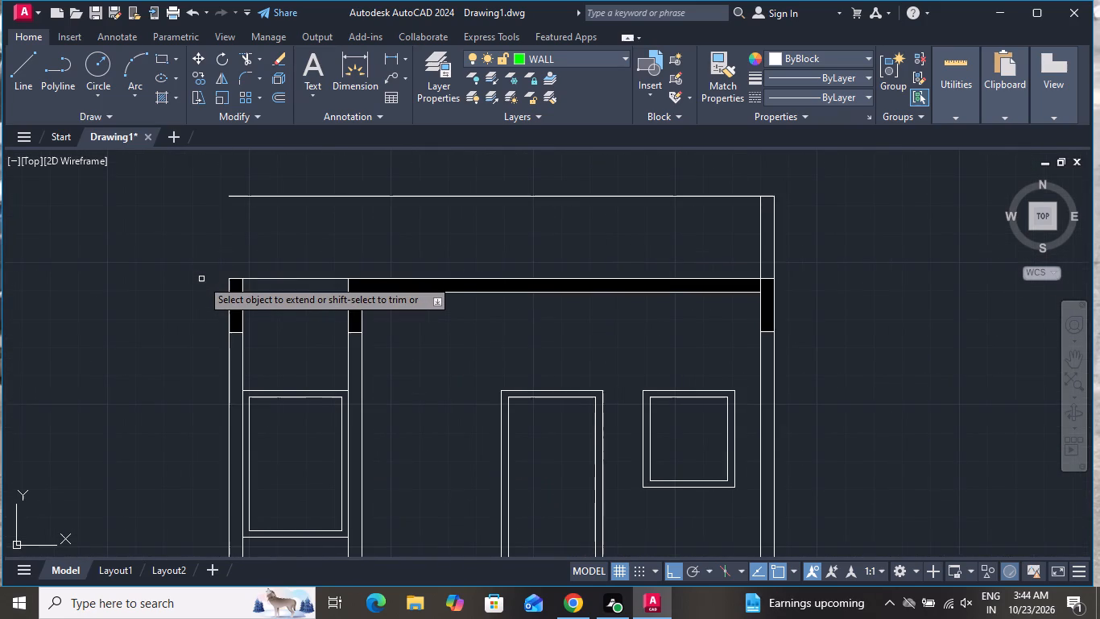
pyautogui.click(348, 285)
pyautogui.click(362, 300)
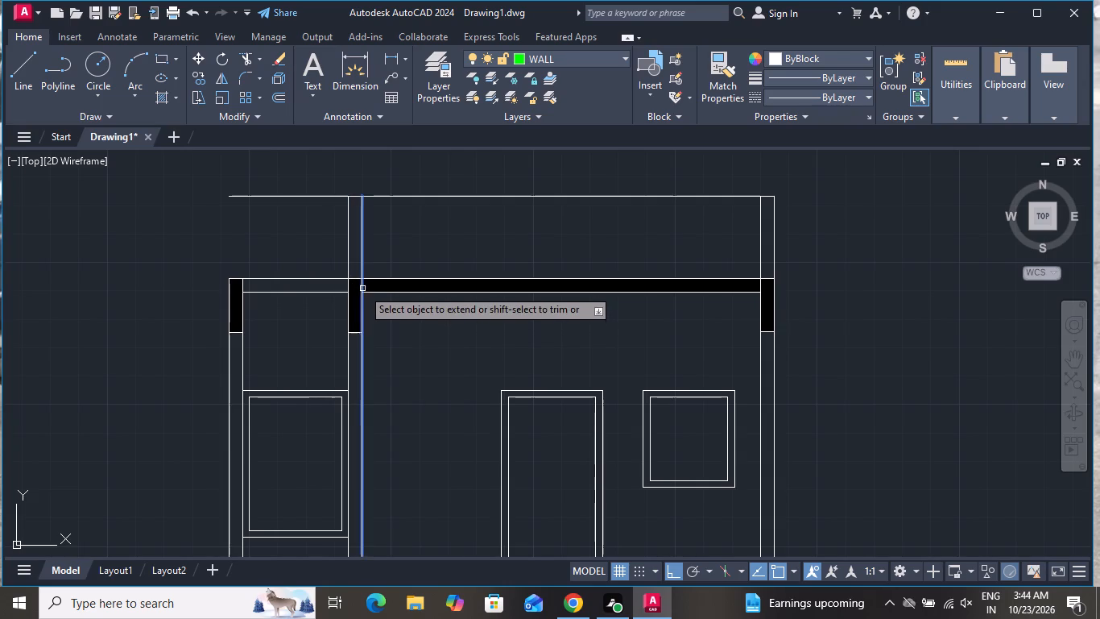
pyautogui.click(362, 287)
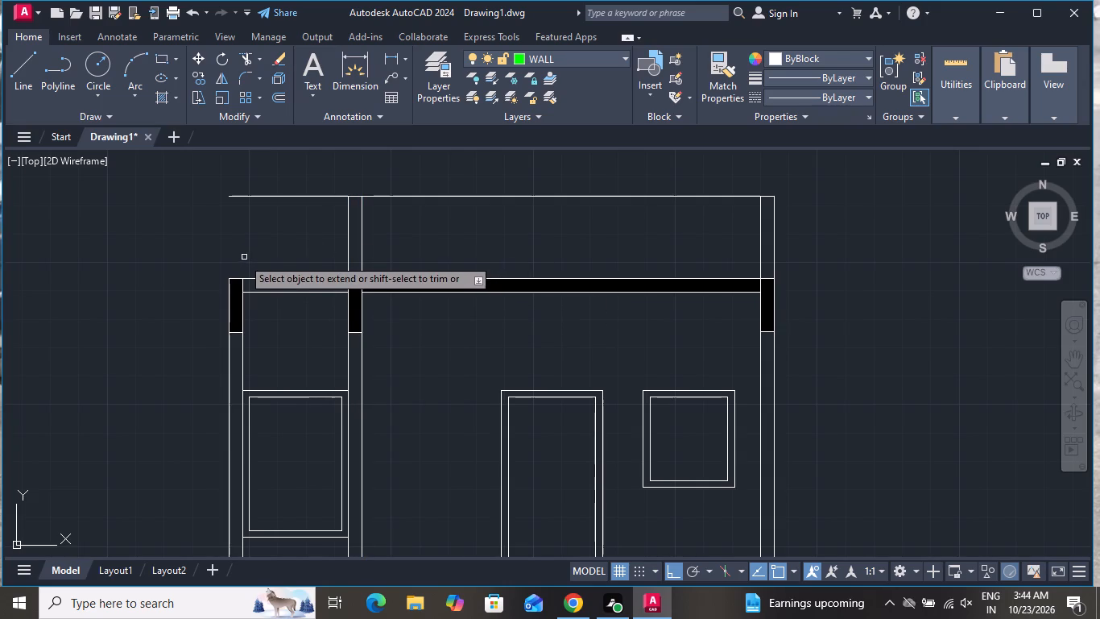
pyautogui.click(228, 285)
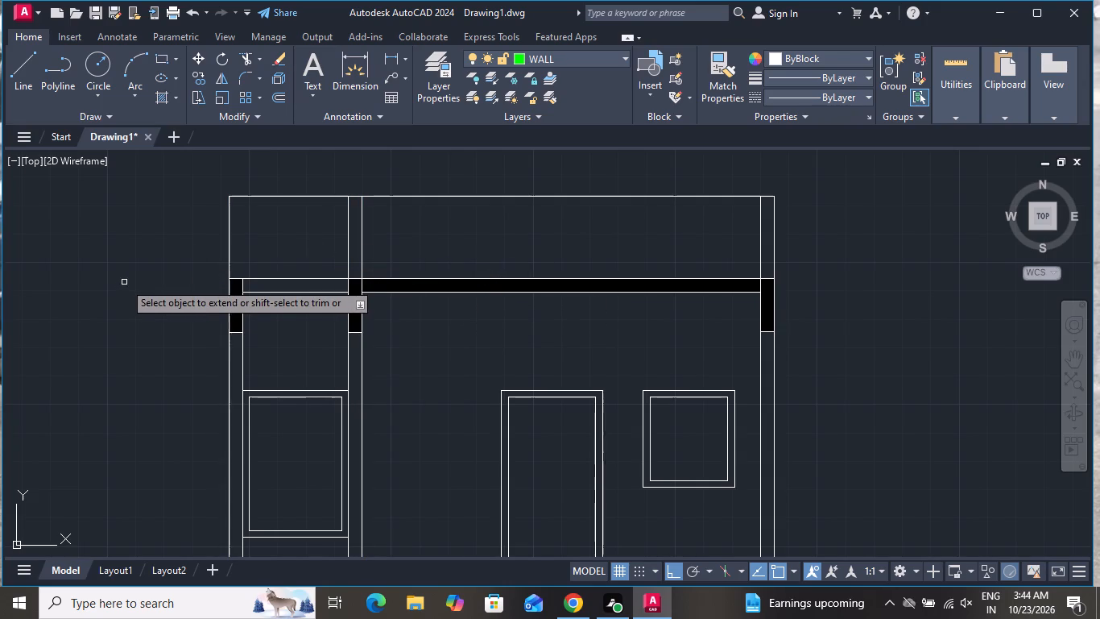
pyautogui.rightClick(124, 282)
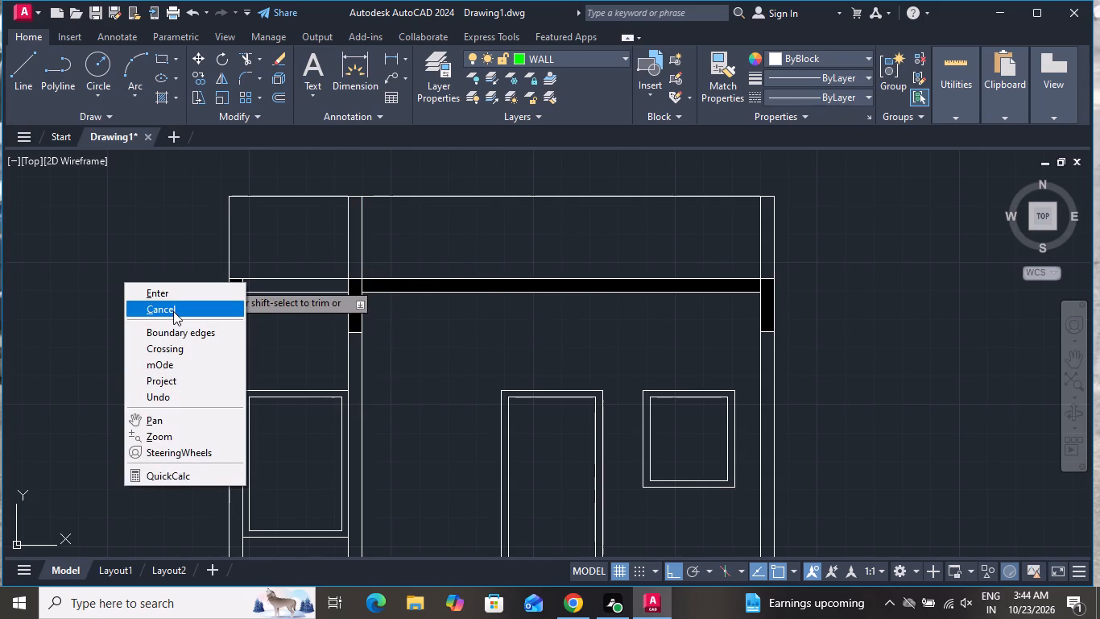
pyautogui.click(173, 311)
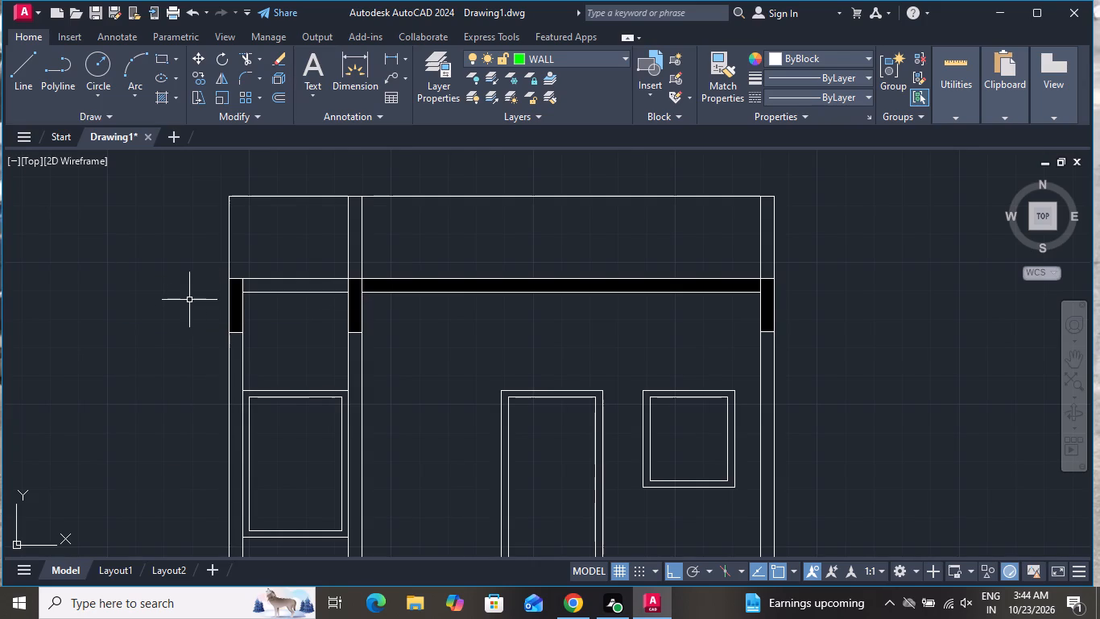
# Start the Offset command.
pyautogui.press('o')
pyautogui.press('space')
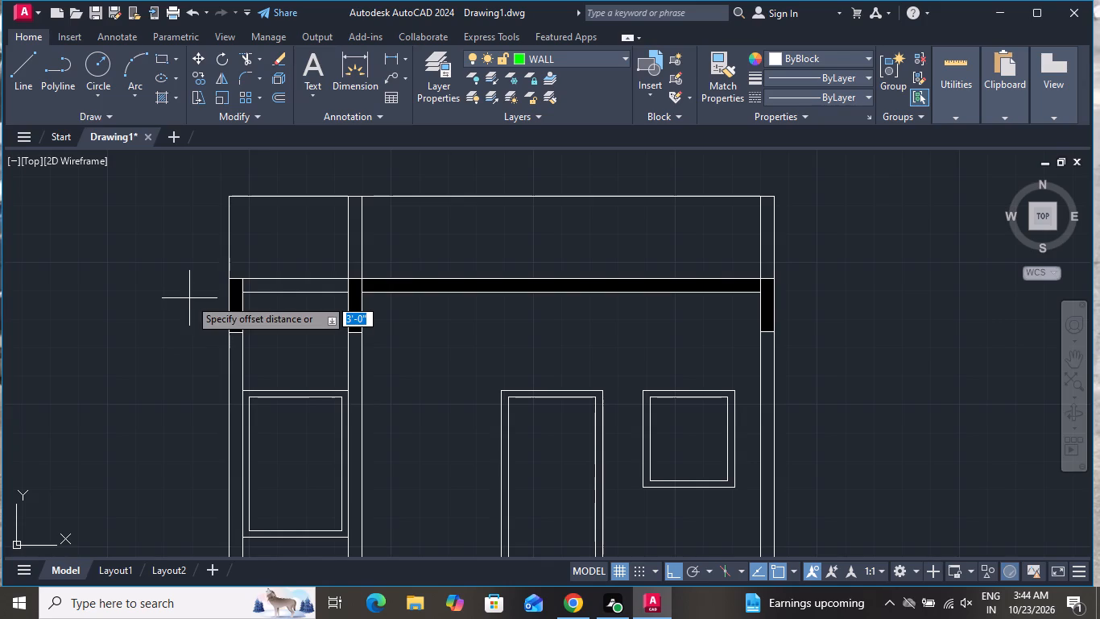
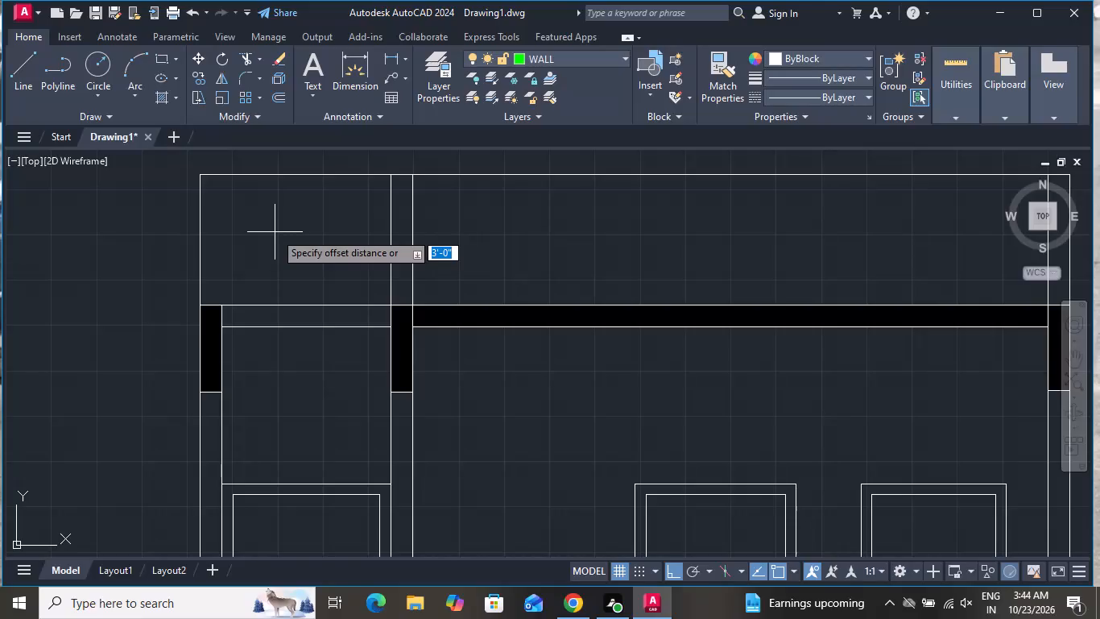
# Offset the parapet's top line 3" downward to form a thin coping strip and end Offset.
pyautogui.press('3')
pyautogui.hotkey('shift', '"')
pyautogui.press('Return')
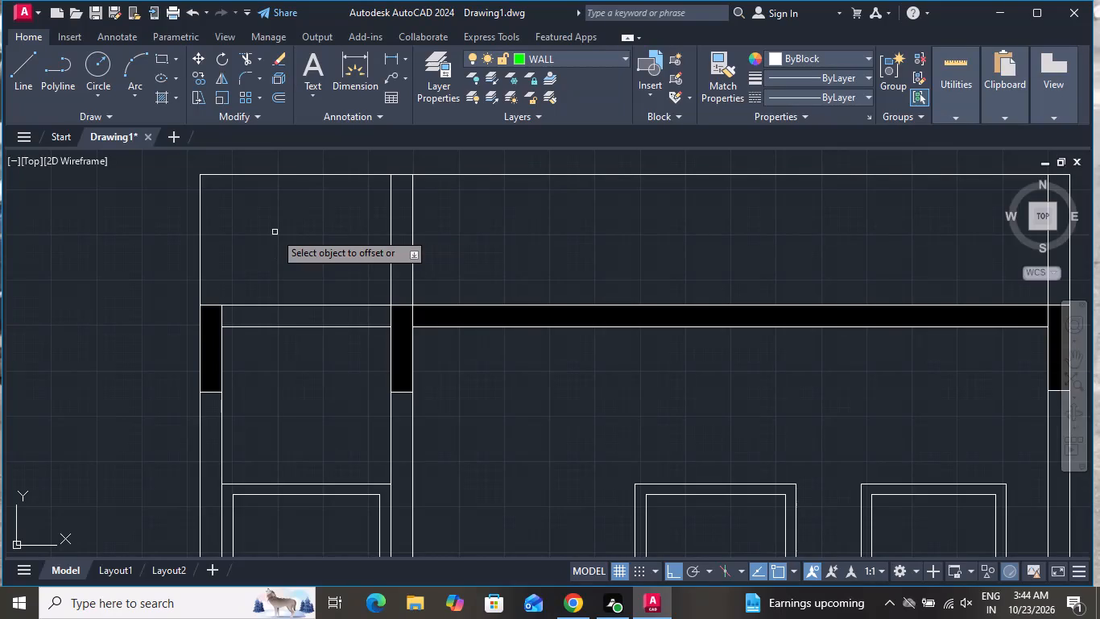
pyautogui.scroll(-1, 275, 234)
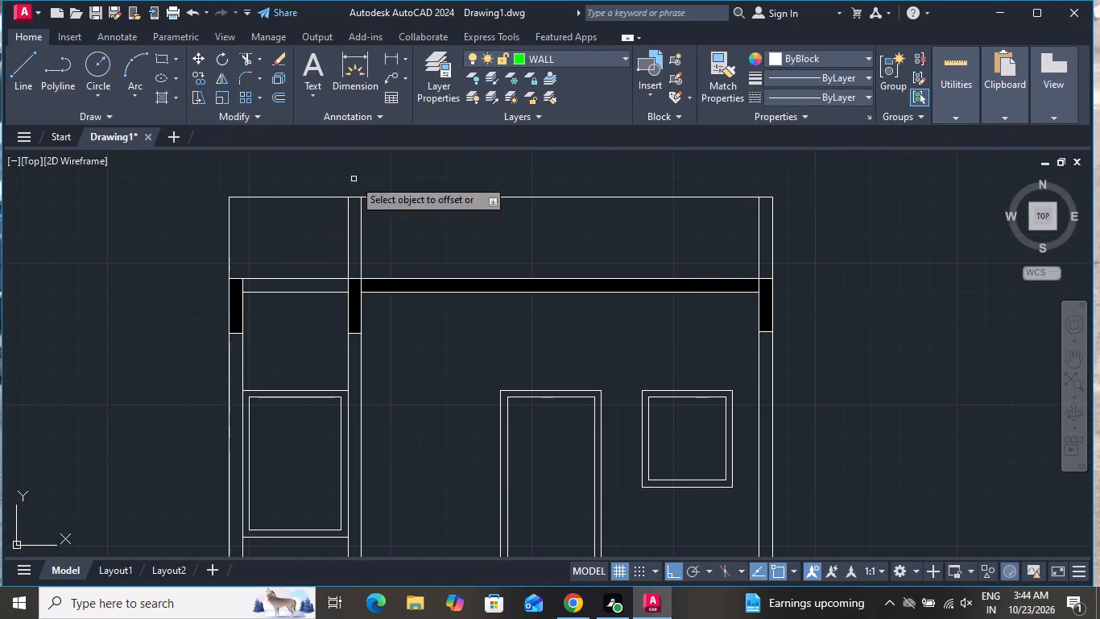
pyautogui.click(638, 197)
pyautogui.click(639, 212)
pyautogui.rightClick(609, 254)
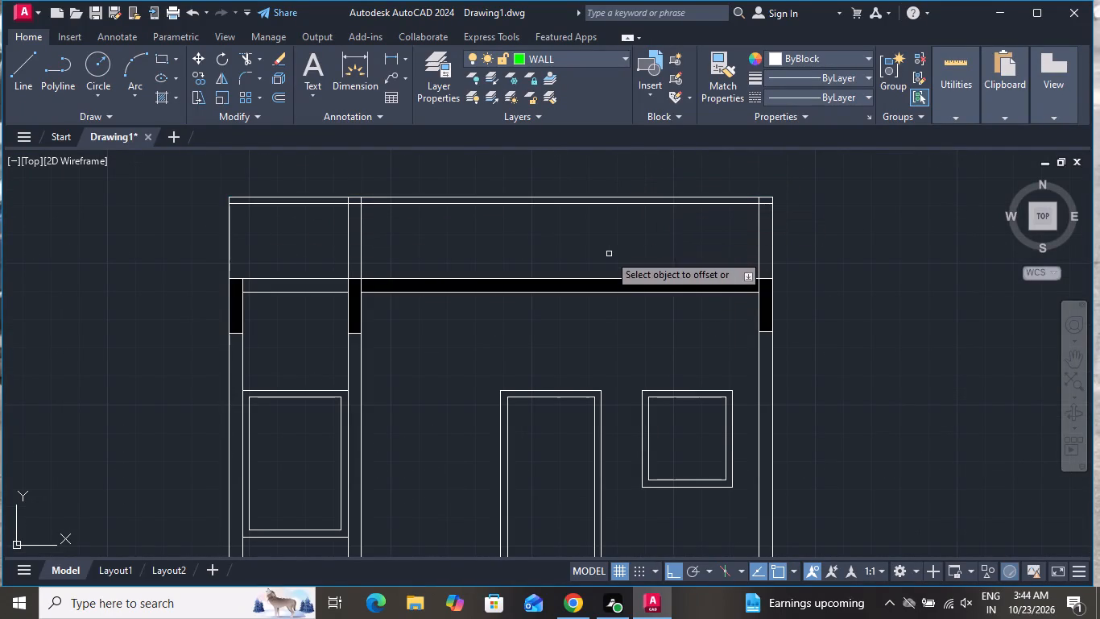
pyautogui.click(628, 279)
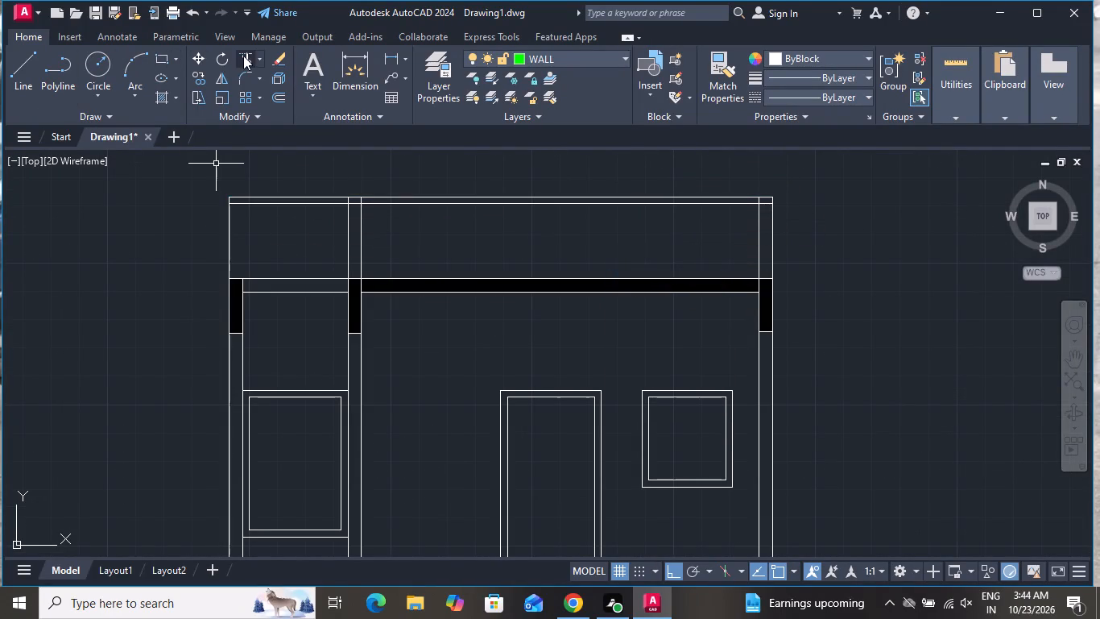
# Trim the coping's lower line away across the narrow bay and between the partition wall lines, and end Trim.
pyautogui.click(243, 55)
pyautogui.scroll(2, 264, 169)
pyautogui.click(287, 258)
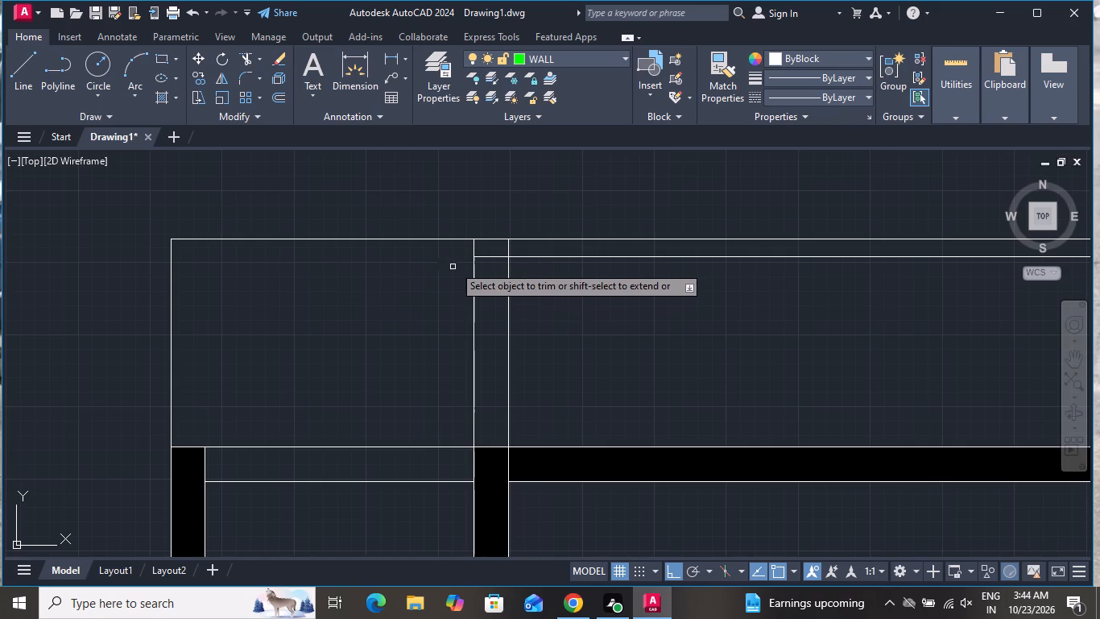
pyautogui.click(499, 255)
pyautogui.scroll(-1, 374, 274)
pyautogui.rightClick(374, 189)
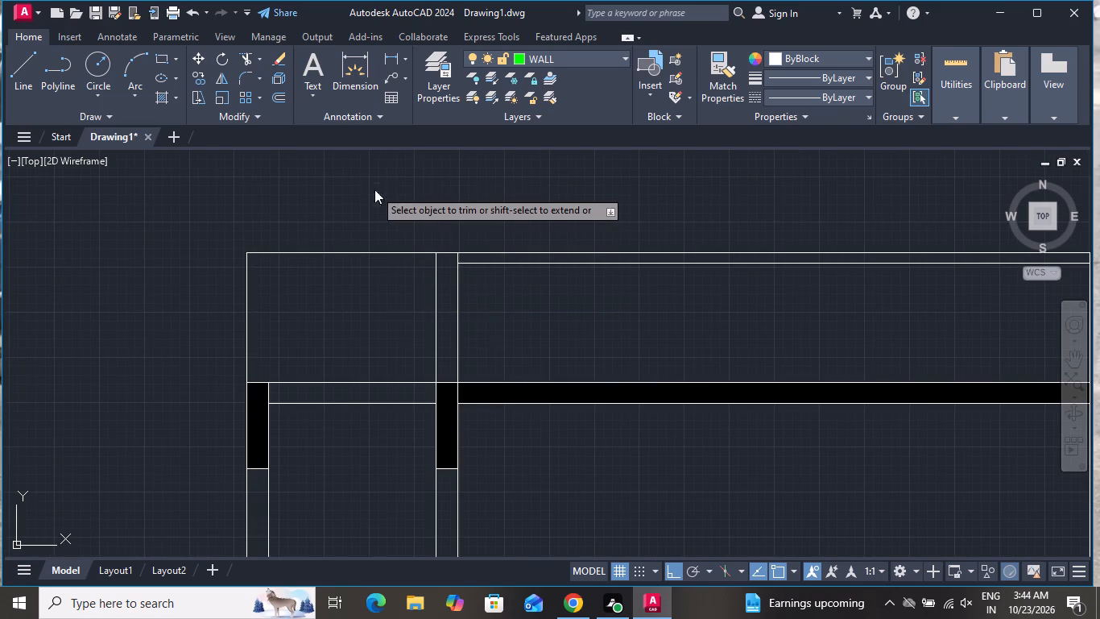
pyautogui.click(445, 219)
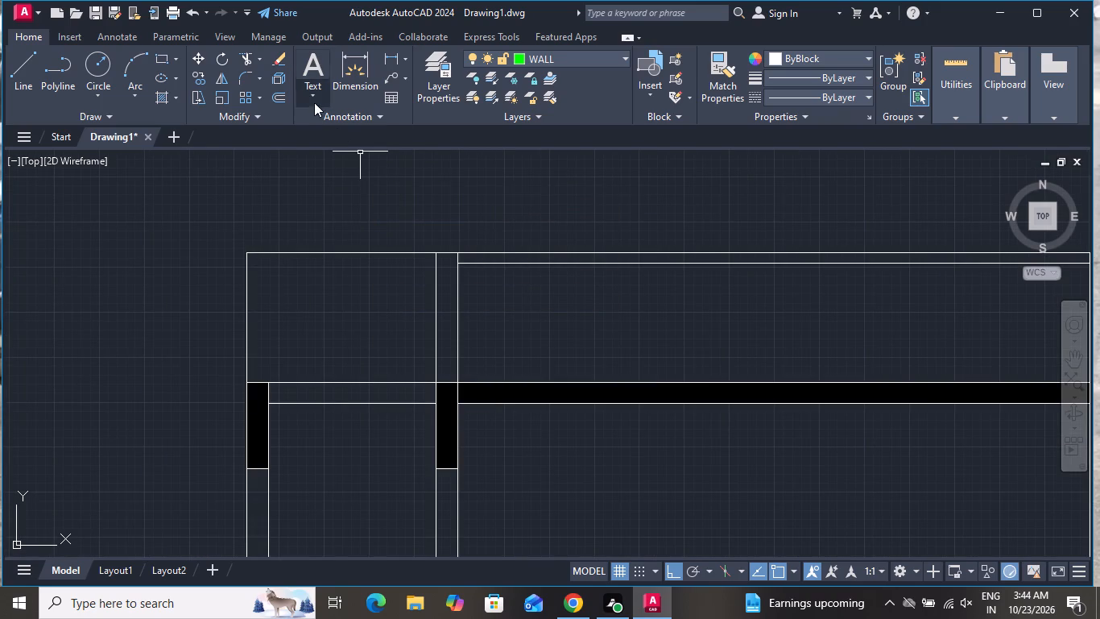
# Fill the coping strip over the wide bay and the right wall with black SOLID hatch and end Hatch.
pyautogui.click(153, 93)
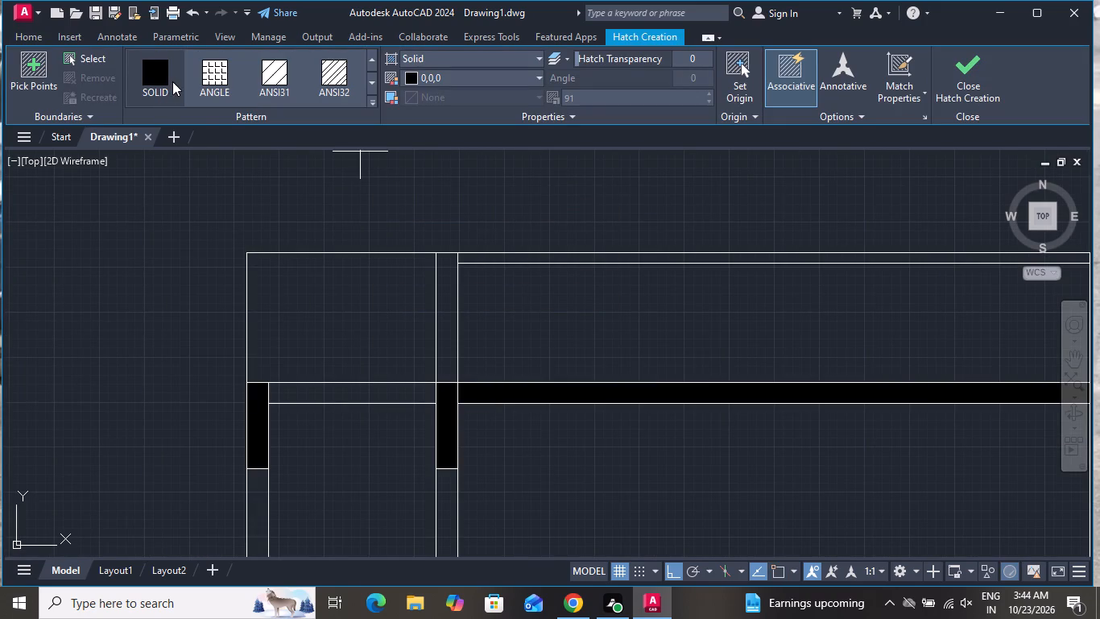
pyautogui.click(161, 72)
pyautogui.click(473, 260)
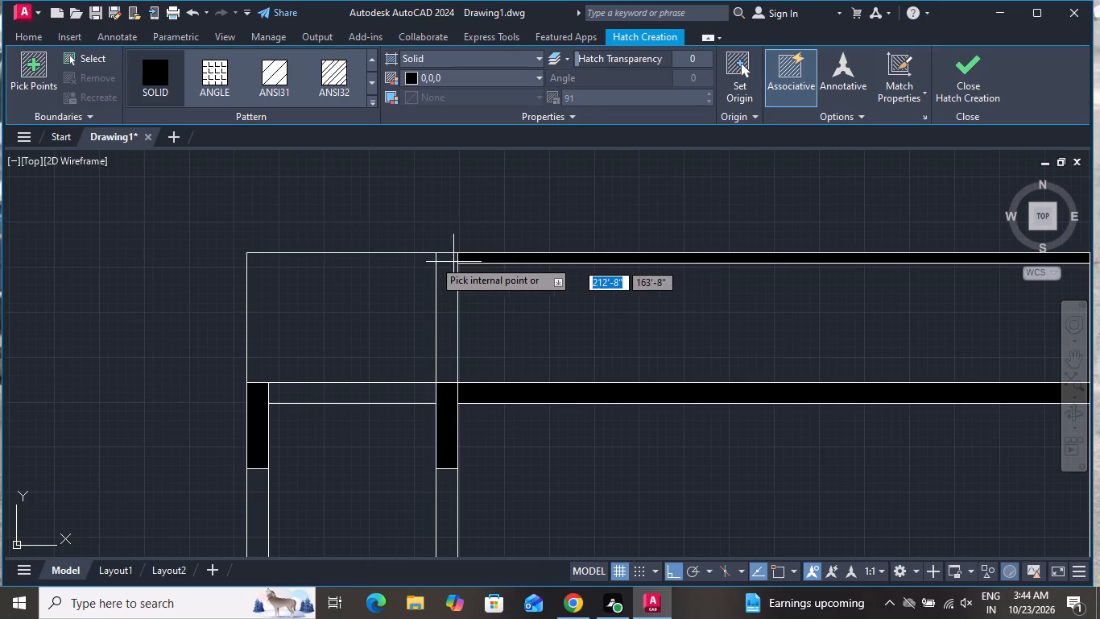
pyautogui.scroll(-2, 199, 163)
pyautogui.scroll(1, 537, 205)
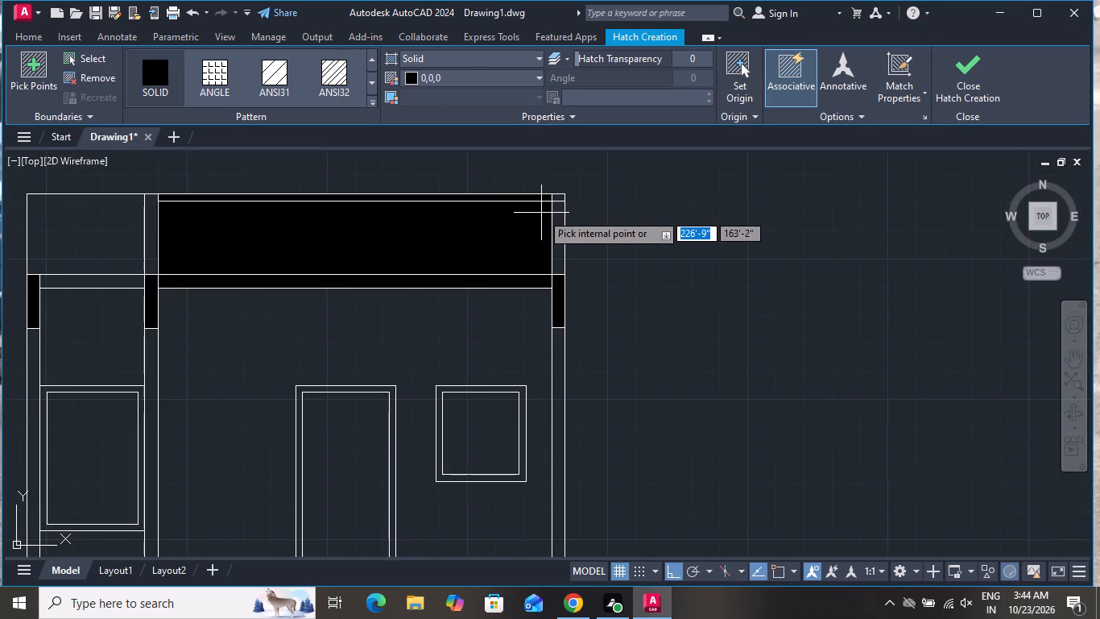
pyautogui.scroll(2, 544, 210)
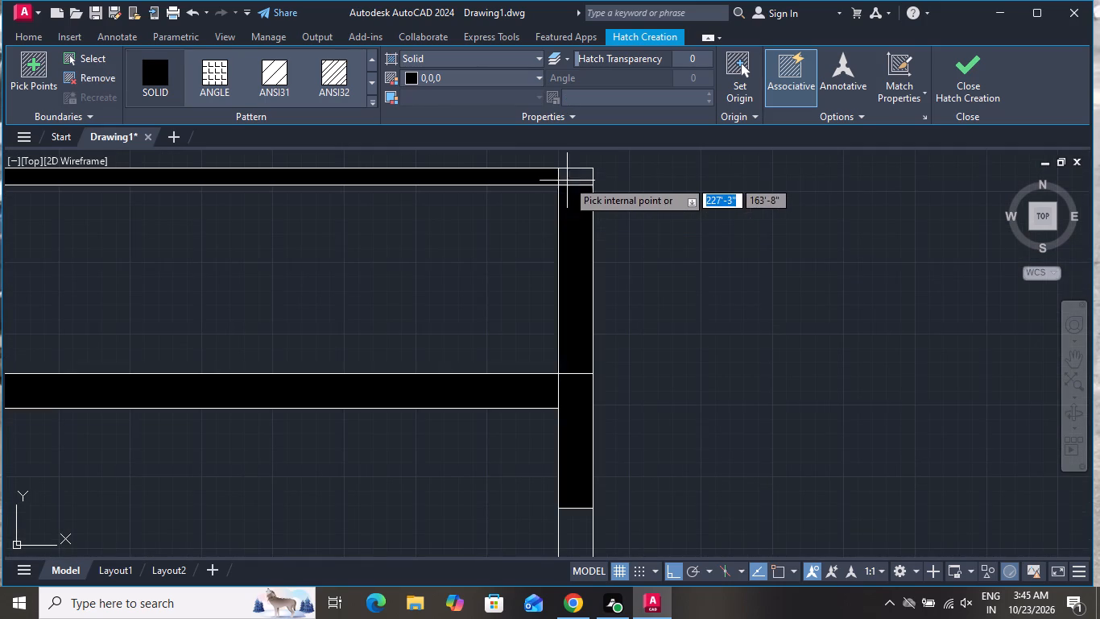
pyautogui.click(570, 172)
pyautogui.rightClick(618, 202)
pyautogui.click(644, 231)
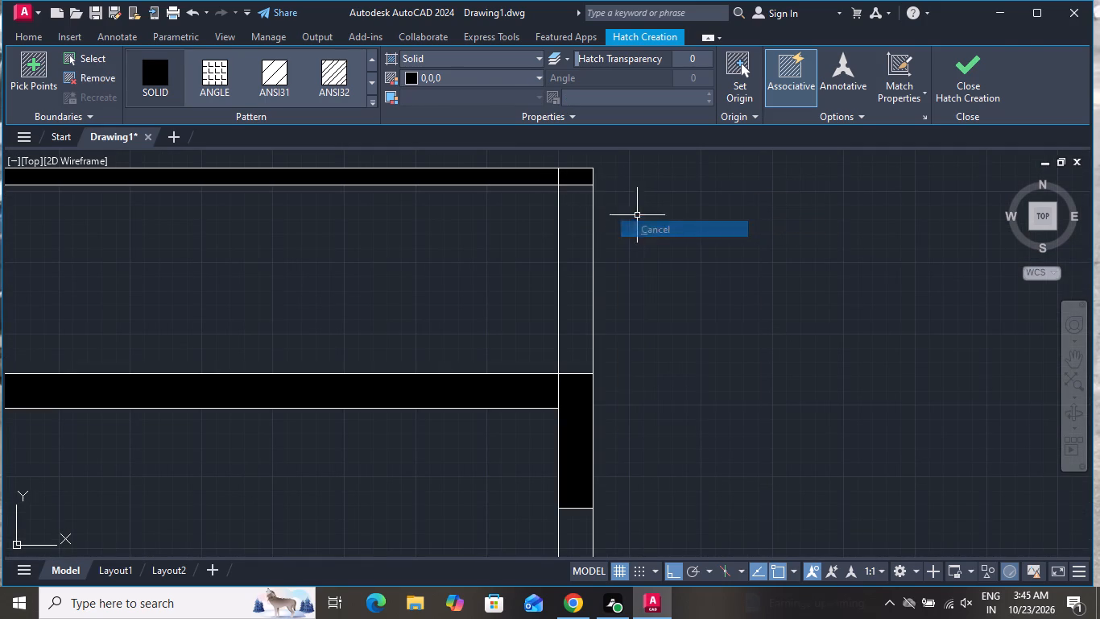
# Trim the right wall's inner line where it crosses the hatched coping strip and end Trim.
pyautogui.click(244, 61)
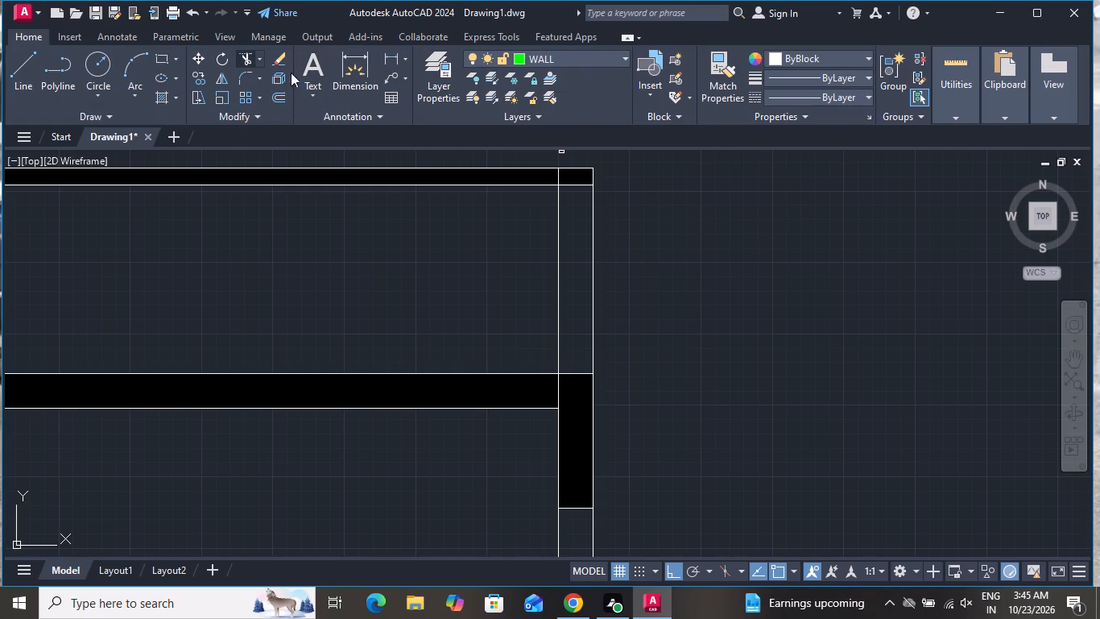
pyautogui.scroll(3, 564, 167)
pyautogui.click(552, 183)
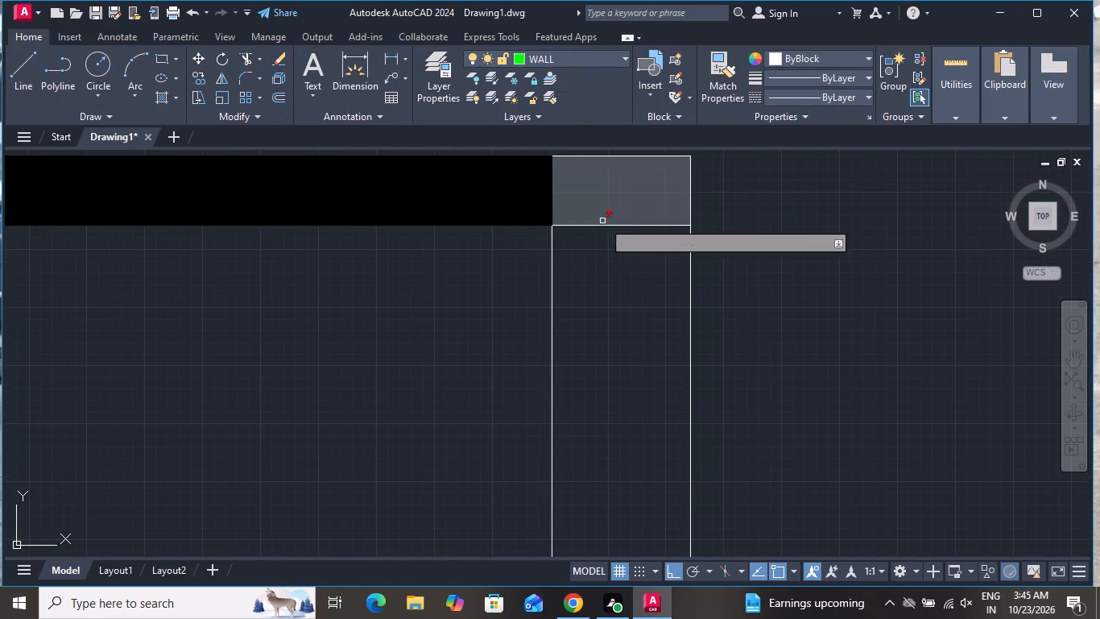
pyautogui.rightClick(728, 234)
pyautogui.rightClick(748, 250)
pyautogui.scroll(-1, 752, 268)
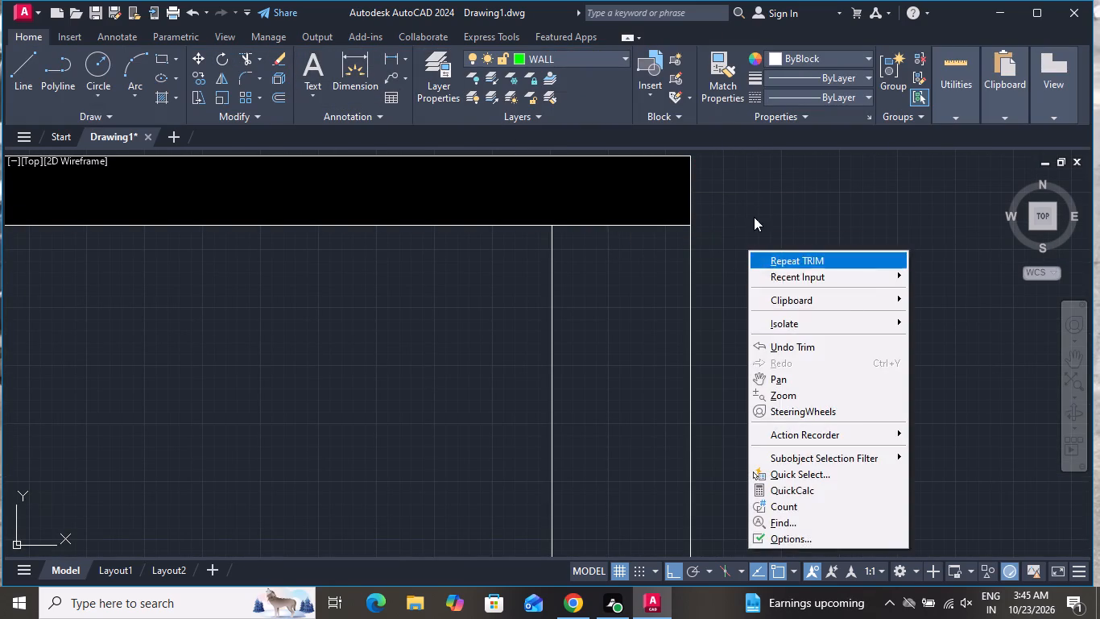
pyautogui.click(754, 217)
pyautogui.click(755, 241)
# Draw a 6' by 3'-6" rectangle in the section's plinth, from the floor slab's lower left corner to the base line.
pyautogui.scroll(-5, 753, 233)
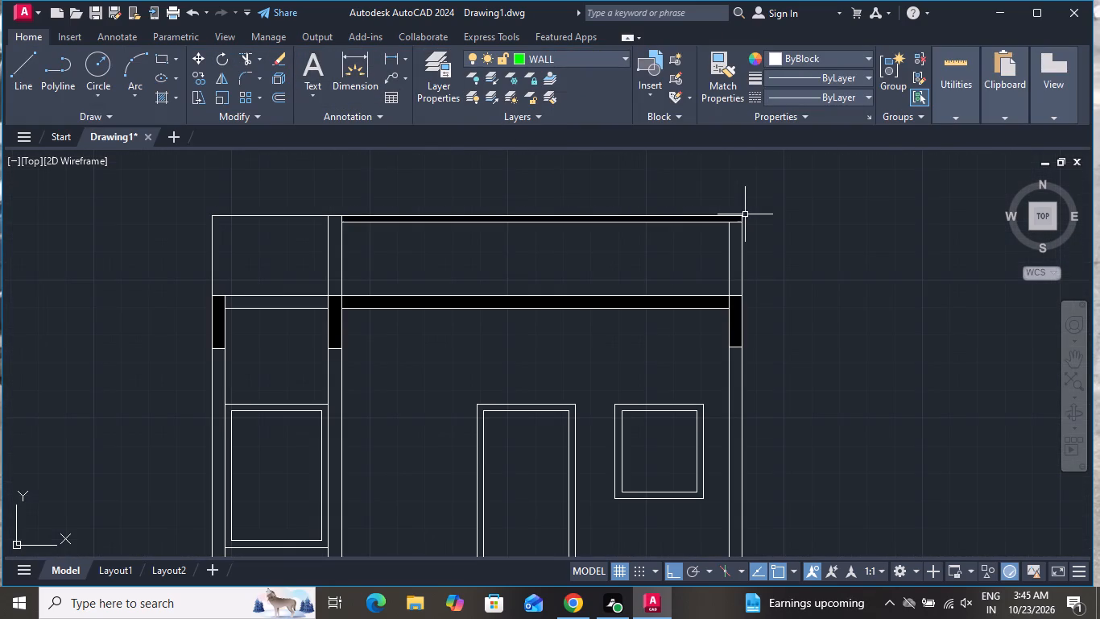
pyautogui.scroll(-1, 744, 204)
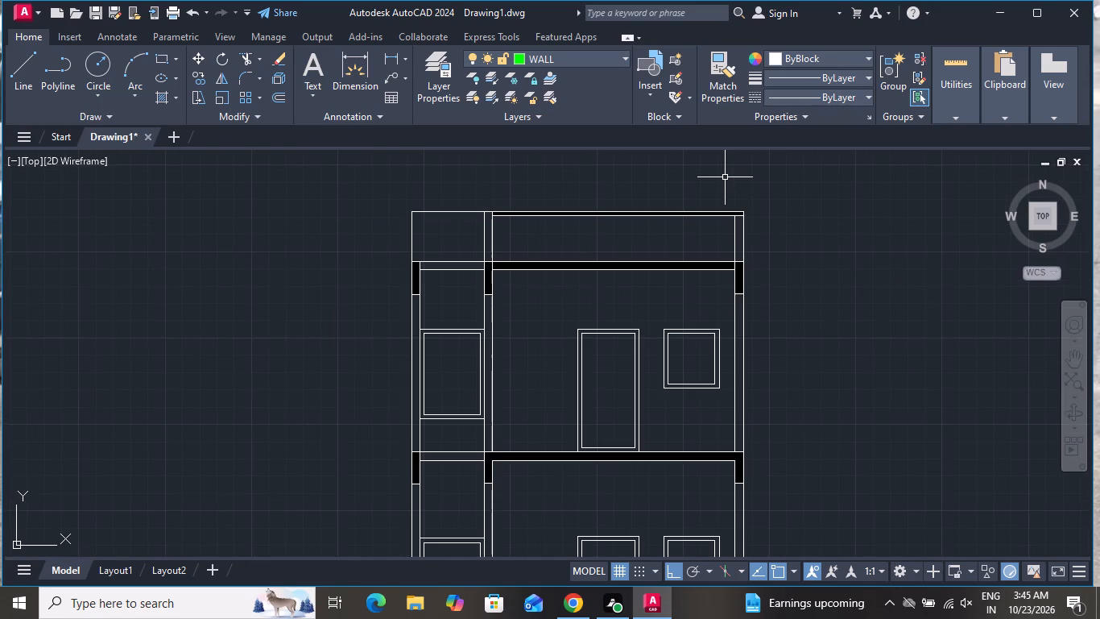
pyautogui.scroll(-1, 723, 168)
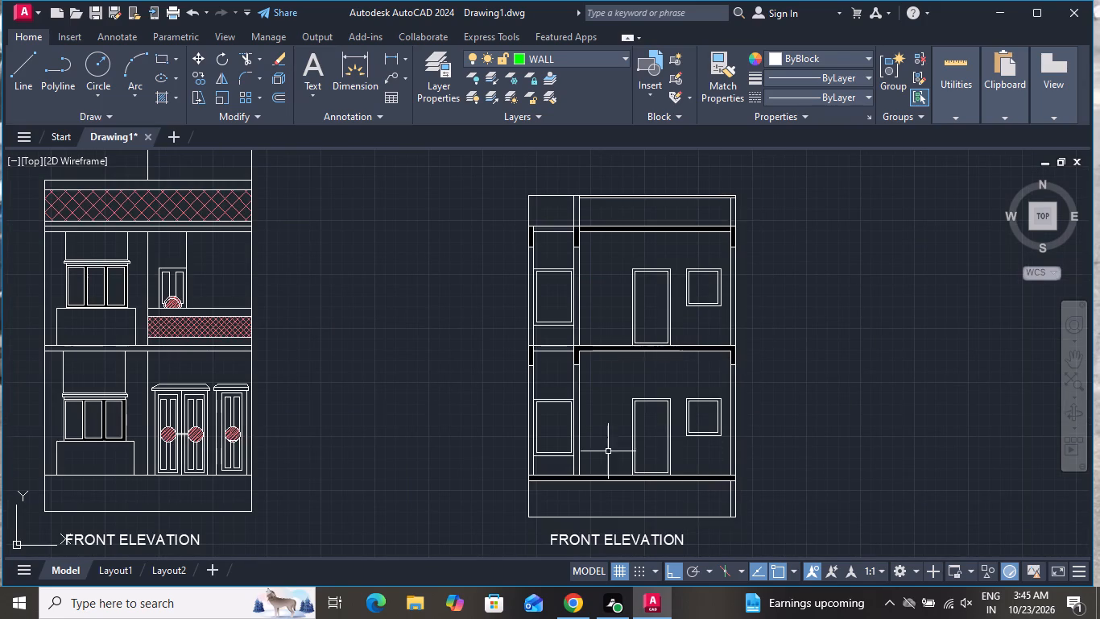
pyautogui.click(165, 64)
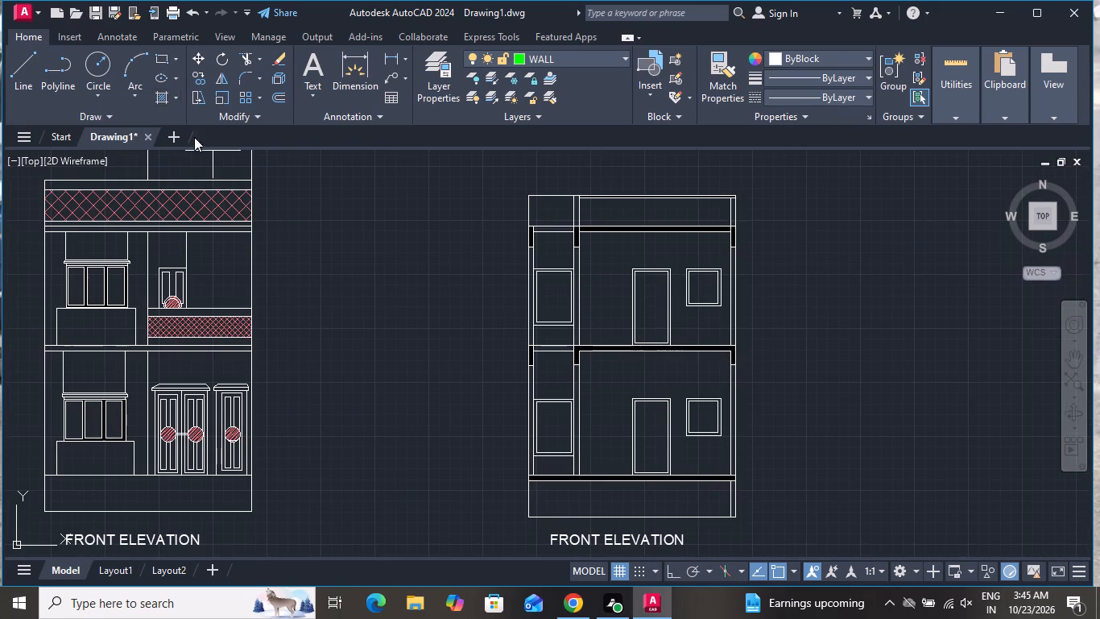
pyautogui.scroll(2, 549, 520)
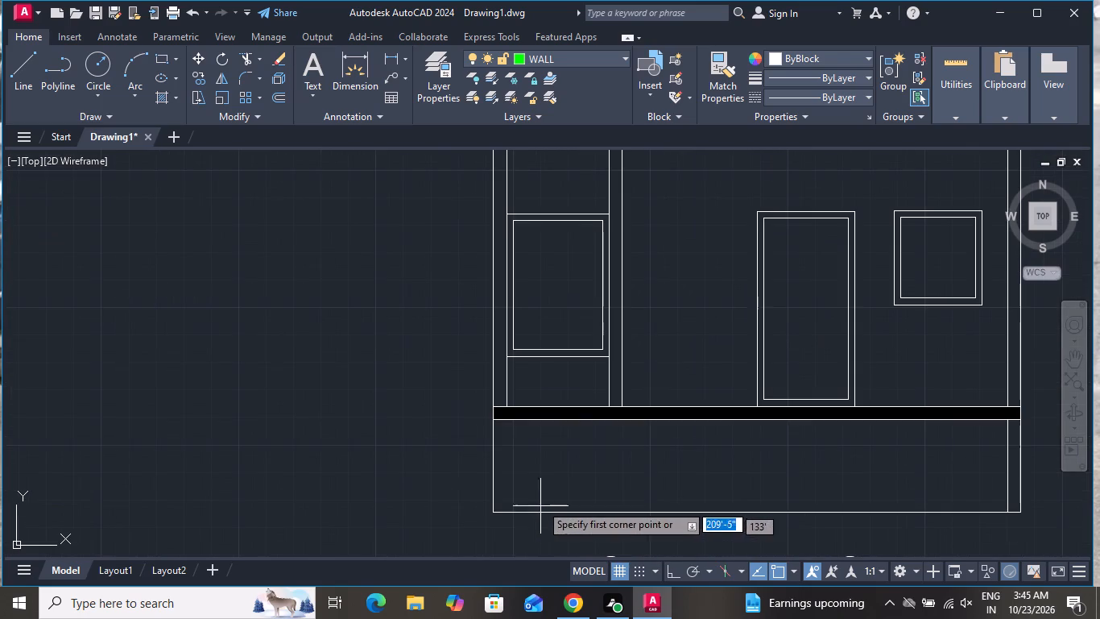
pyautogui.click(490, 422)
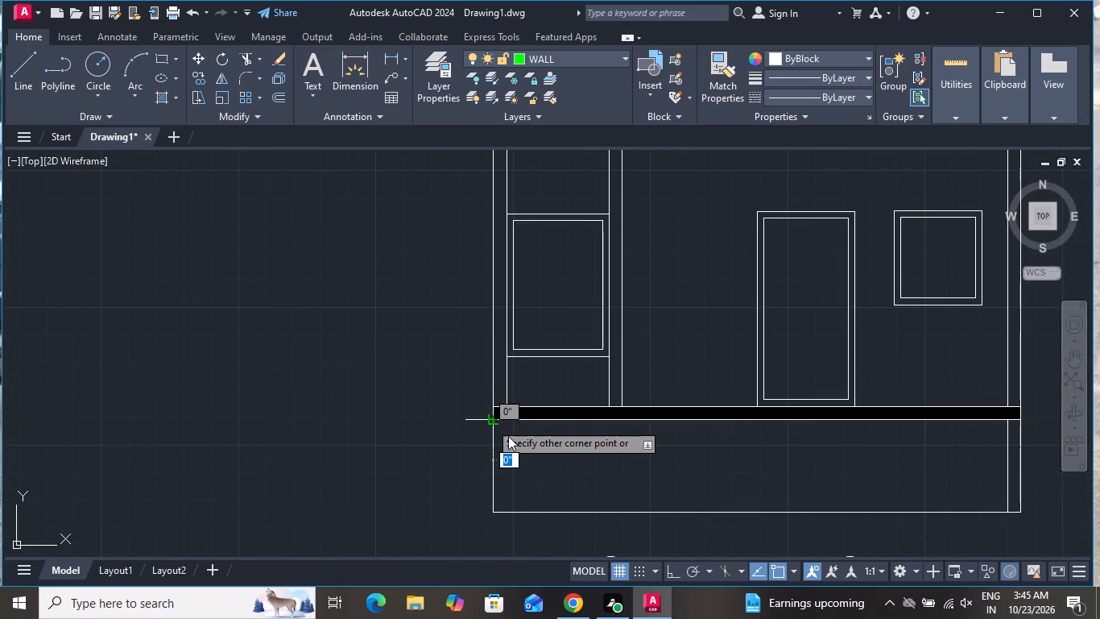
pyautogui.click(652, 513)
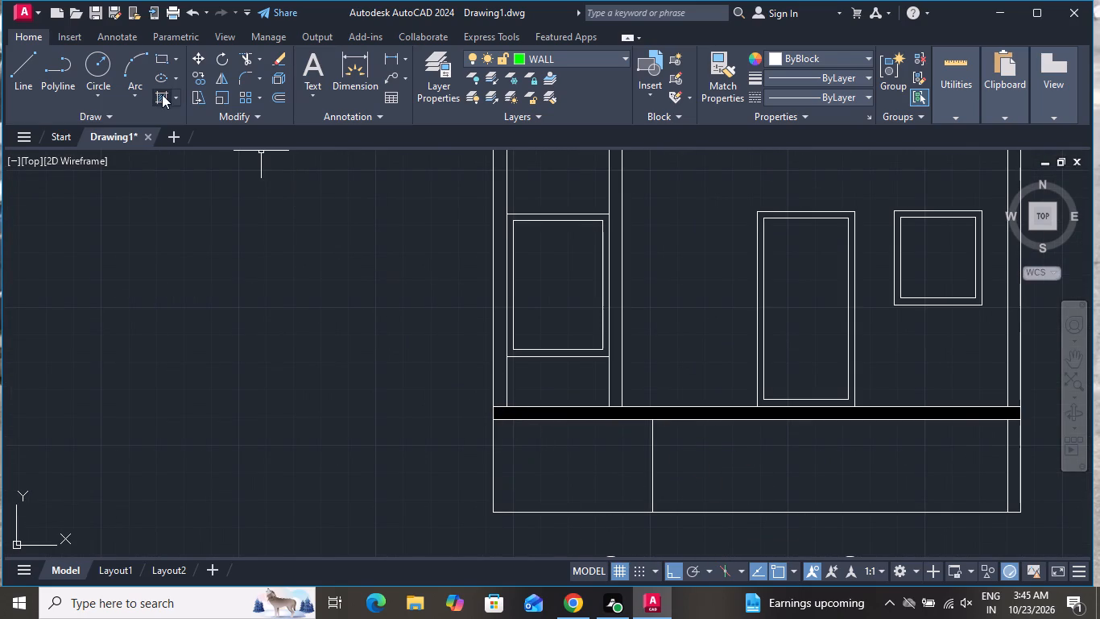
# Draw a 3'-6" vertical line inside the plinth rectangle, from the slab's underside to the base line, about a third across, and end Line.
pyautogui.click(32, 61)
pyautogui.scroll(2, 564, 438)
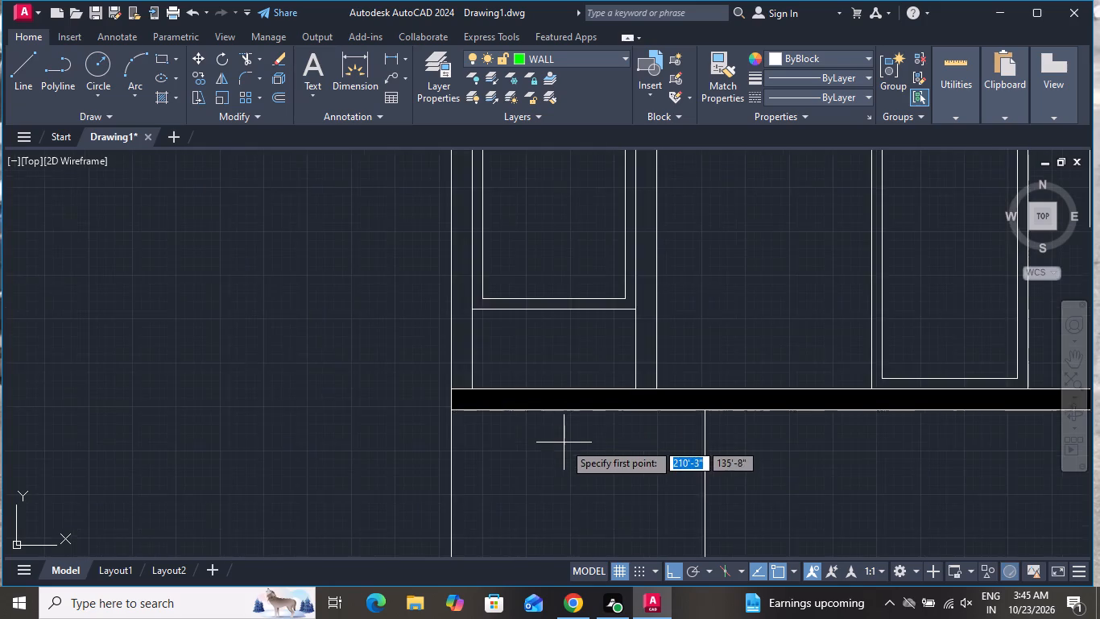
pyautogui.click(518, 391)
pyautogui.scroll(-1, 523, 416)
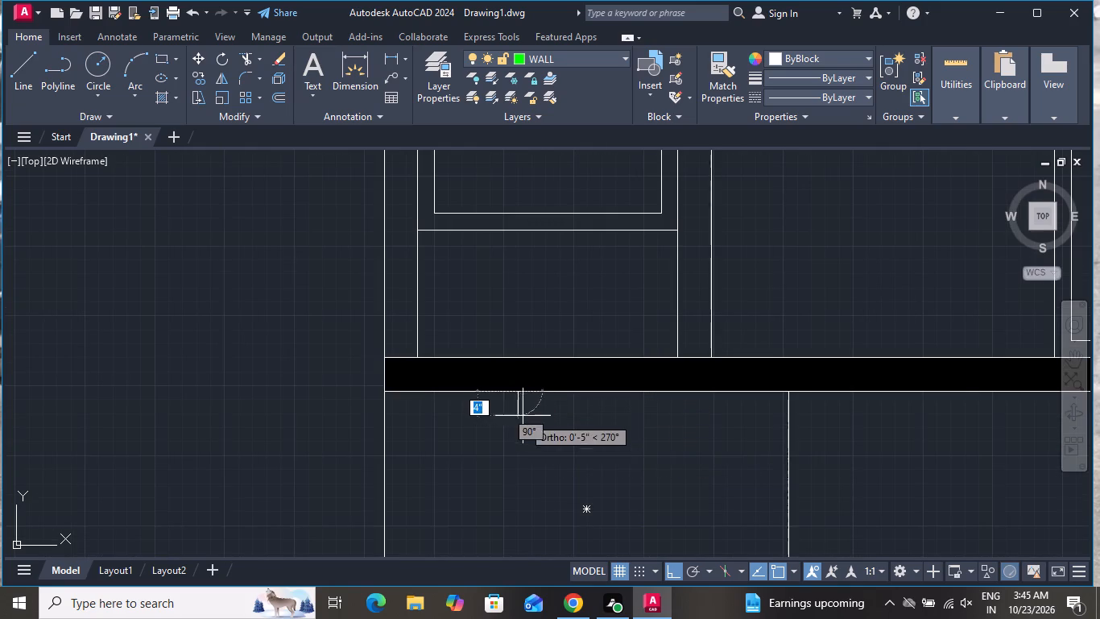
pyautogui.scroll(-1, 523, 416)
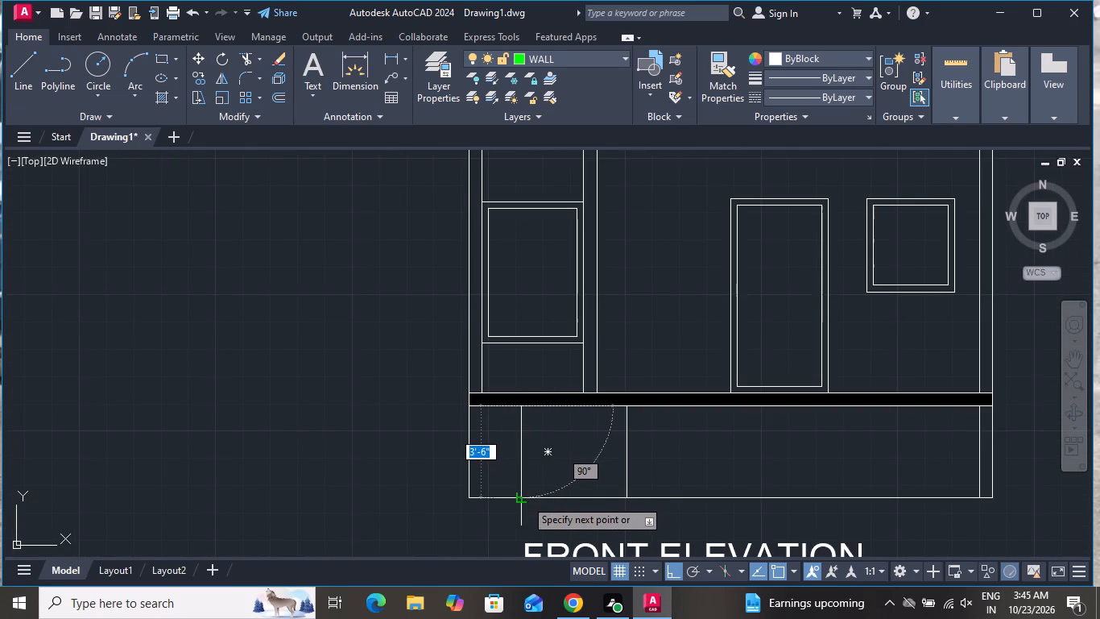
pyautogui.click(525, 499)
pyautogui.rightClick(525, 499)
pyautogui.click(556, 336)
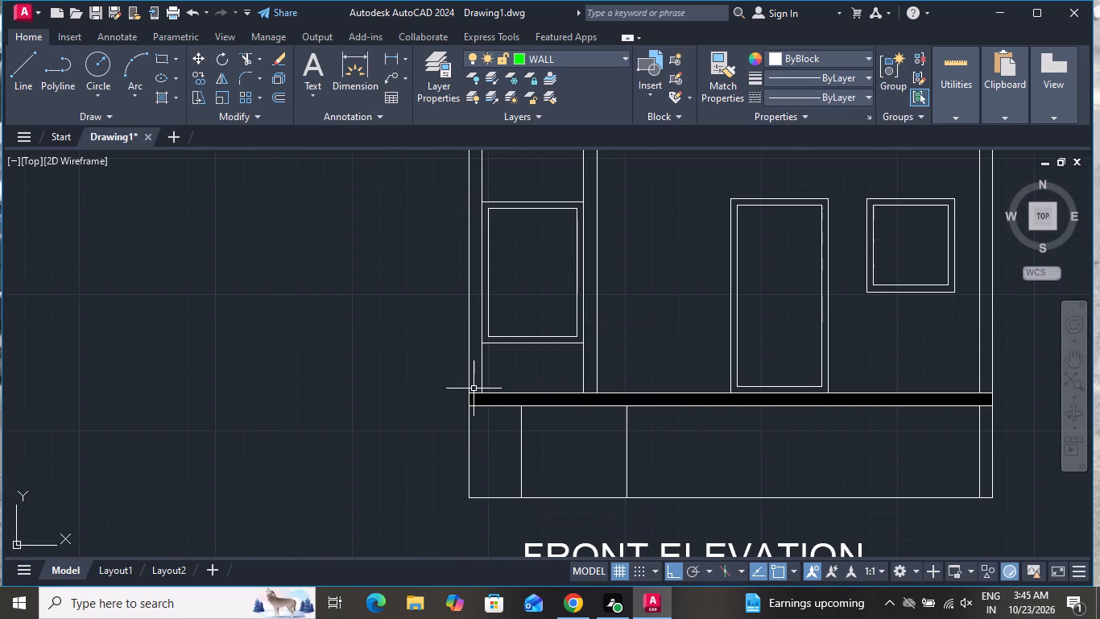
# Offset the new vertical plinth line 6" toward the rectangle's interior on the right and end Offset.
pyautogui.write('O 6')
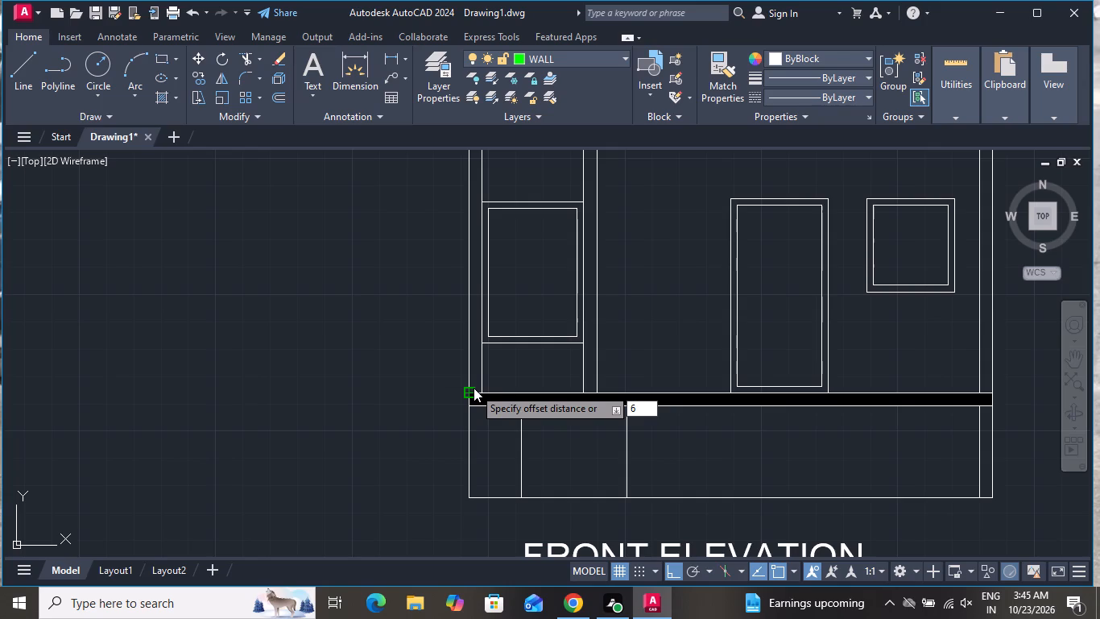
pyautogui.hotkey('shift', '"')
pyautogui.press('Return')
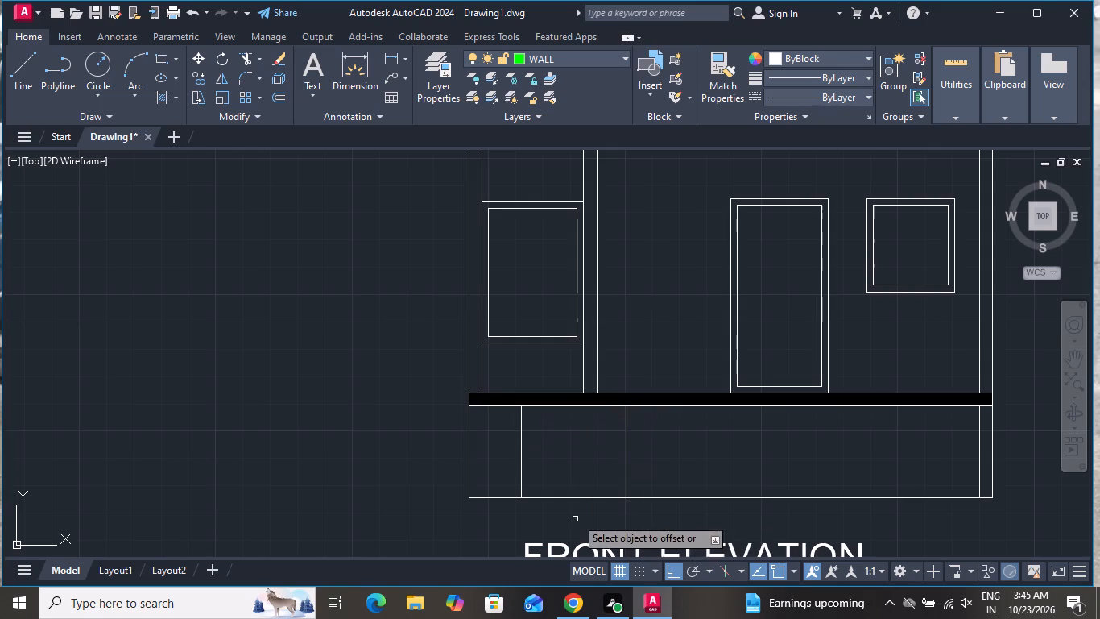
pyautogui.click(520, 474)
pyautogui.click(575, 476)
pyautogui.rightClick(557, 459)
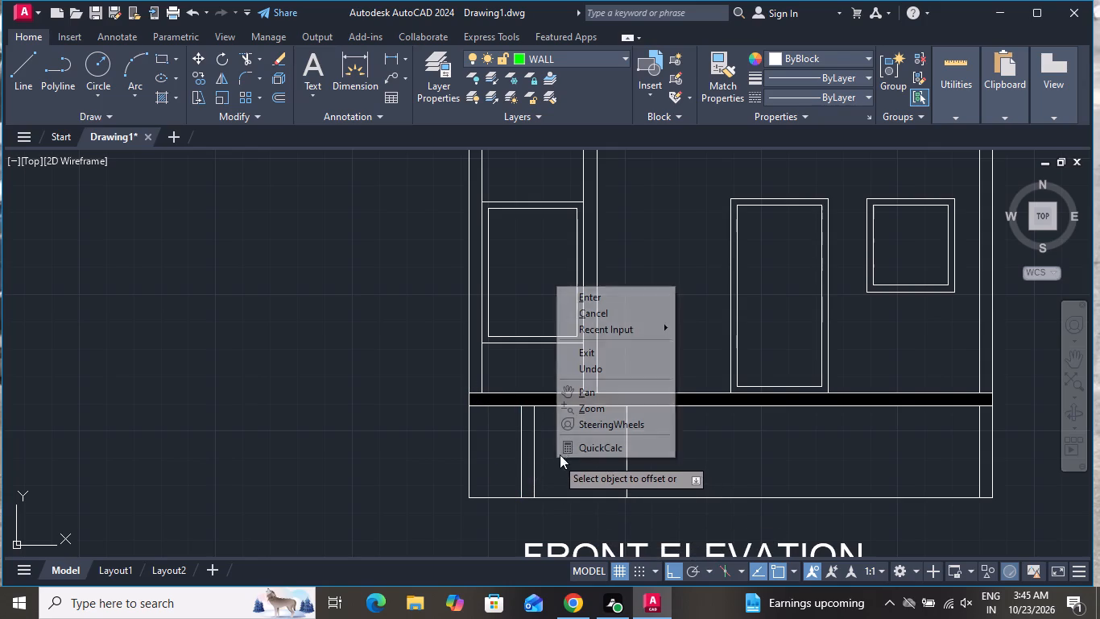
pyautogui.click(600, 314)
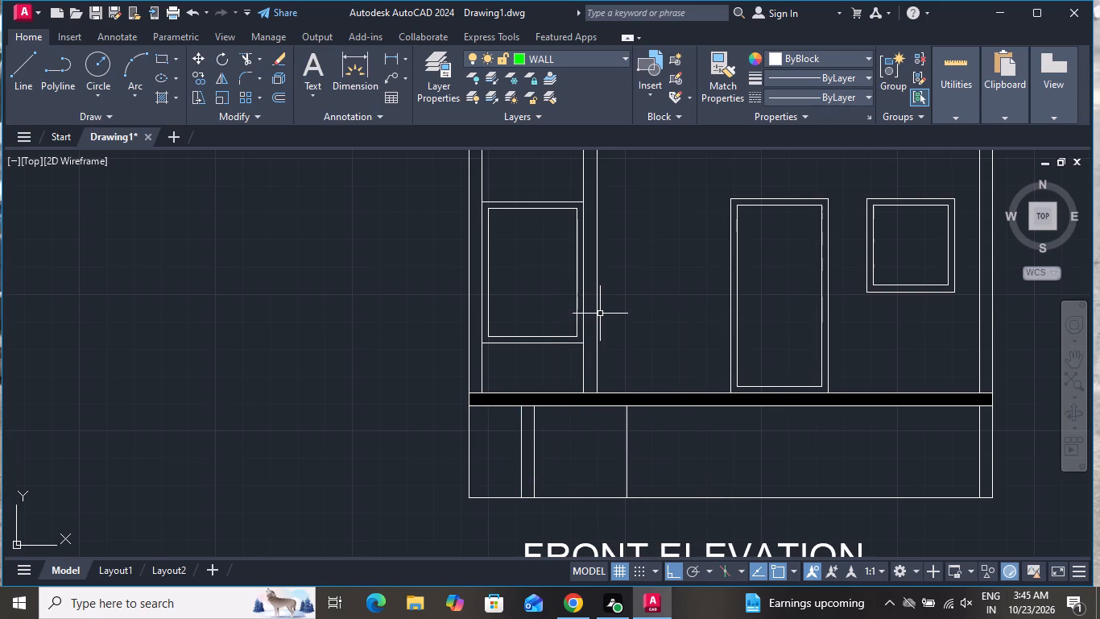
# Draw a 6" horizontal line between the two vertical plinth lines, just above the base line, and end Line.
pyautogui.click(31, 63)
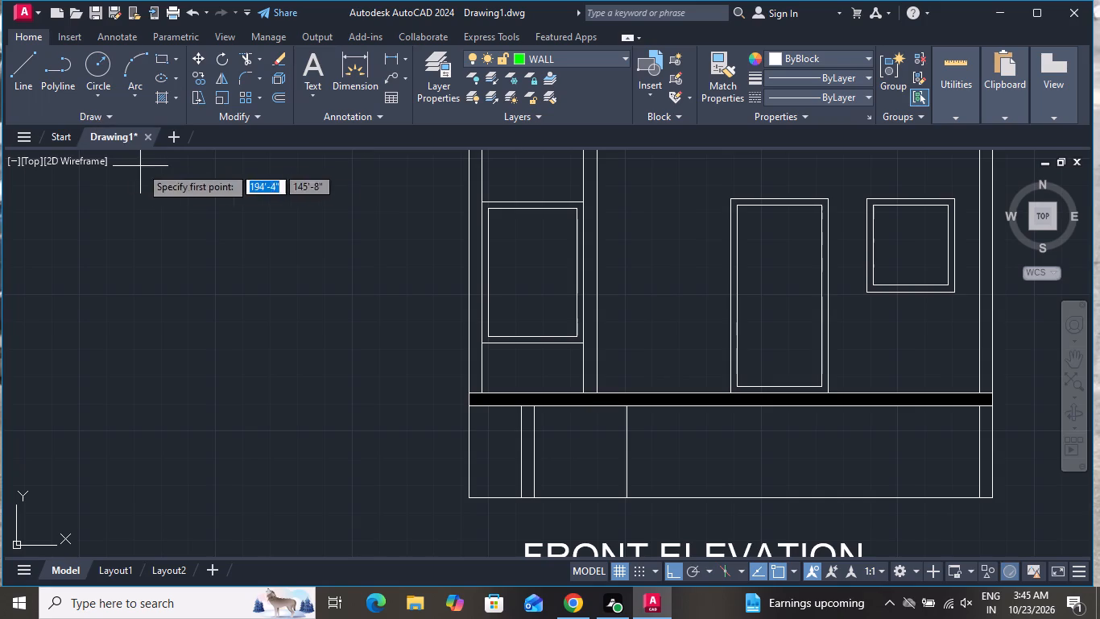
pyautogui.scroll(2, 540, 501)
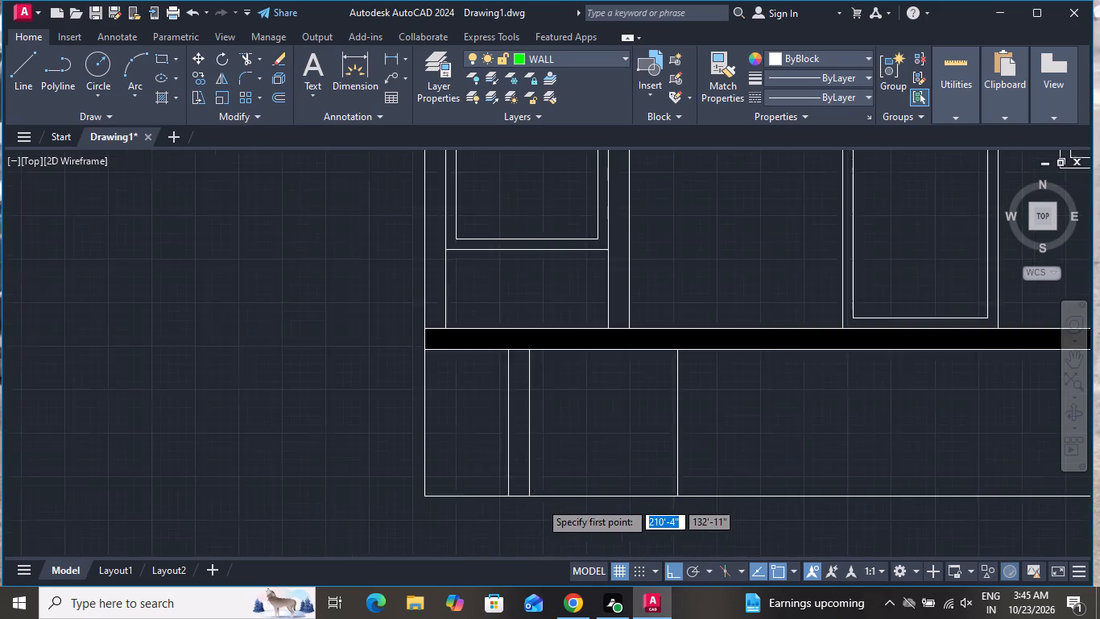
pyautogui.scroll(1, 540, 501)
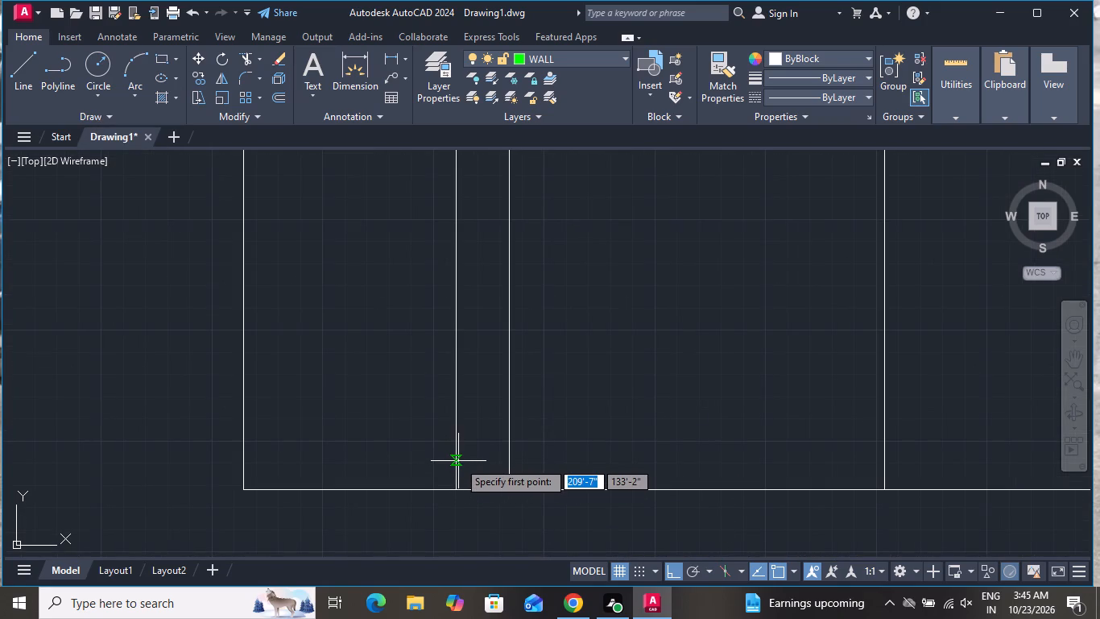
pyautogui.click(455, 462)
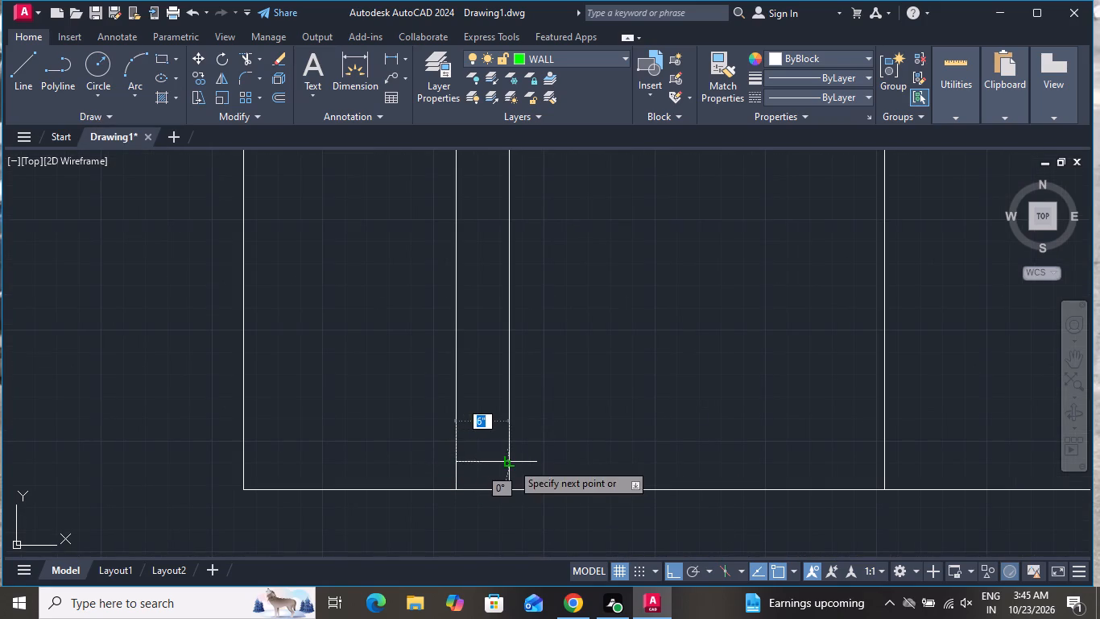
pyautogui.click(511, 463)
pyautogui.rightClick(515, 461)
pyautogui.click(557, 304)
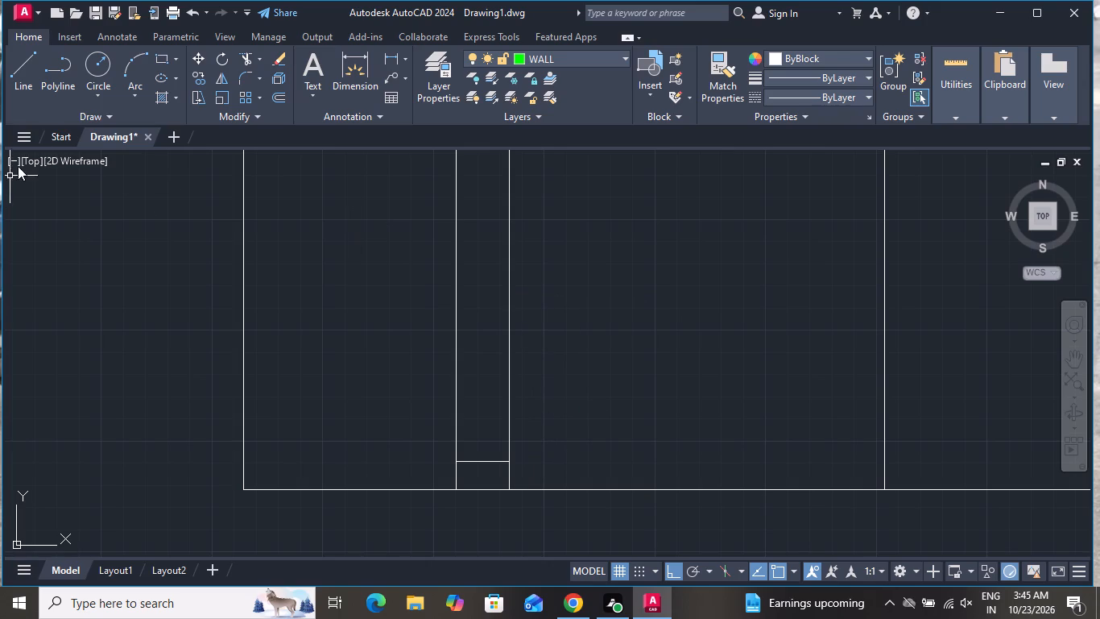
# Draw a 6" horizontal line between the two vertical plinth lines, a little below their mid-height, and end Line.
pyautogui.click(23, 77)
pyautogui.scroll(-1, 408, 475)
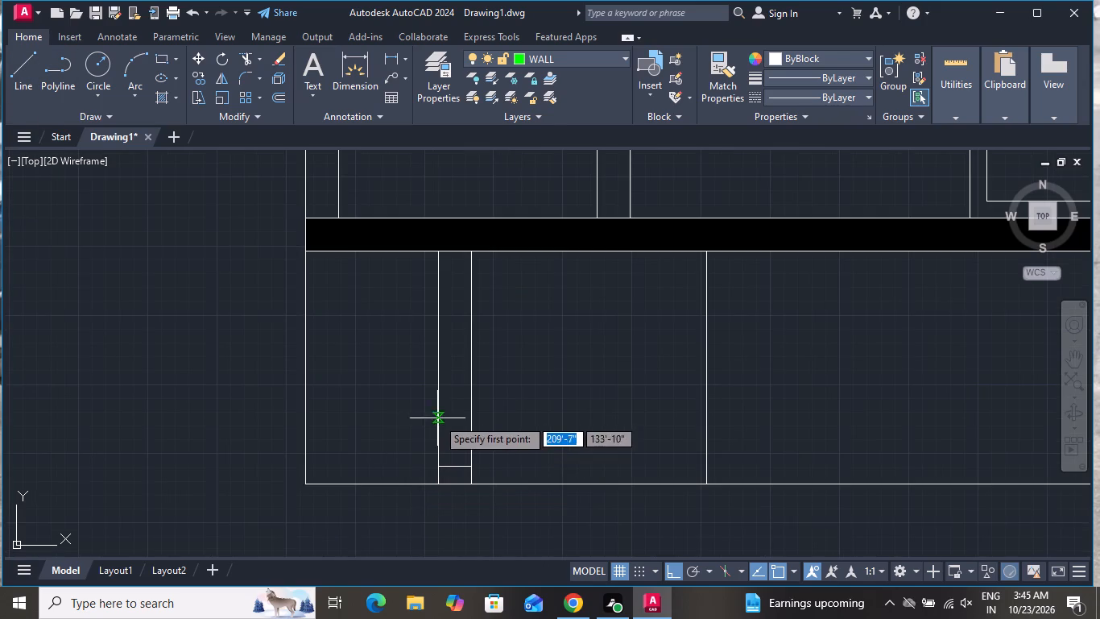
pyautogui.click(438, 384)
pyautogui.click(472, 384)
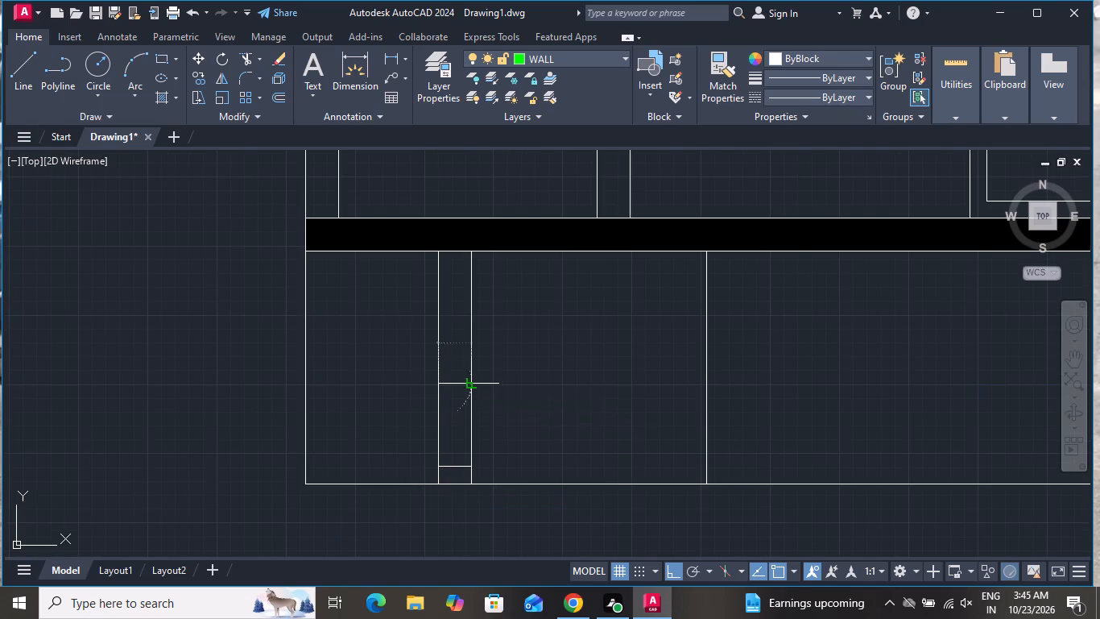
pyautogui.rightClick(472, 384)
pyautogui.click(507, 403)
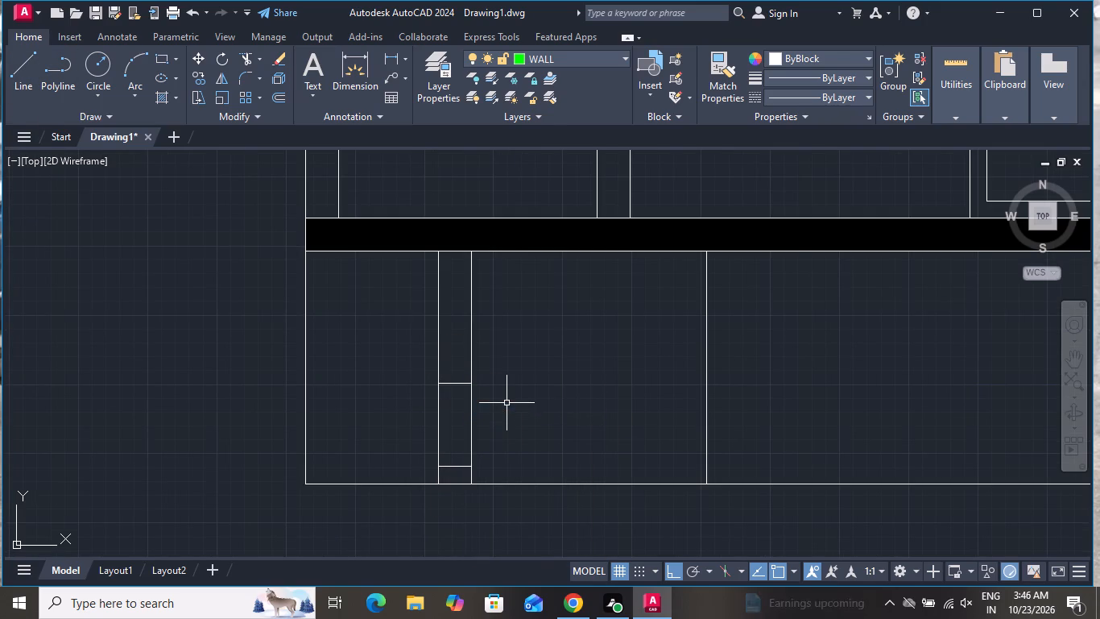
# Offset the new horizontal line upward between the vertical plinth lines at 3" spacing to make three more lines.
pyautogui.write('O')
pyautogui.press('space')
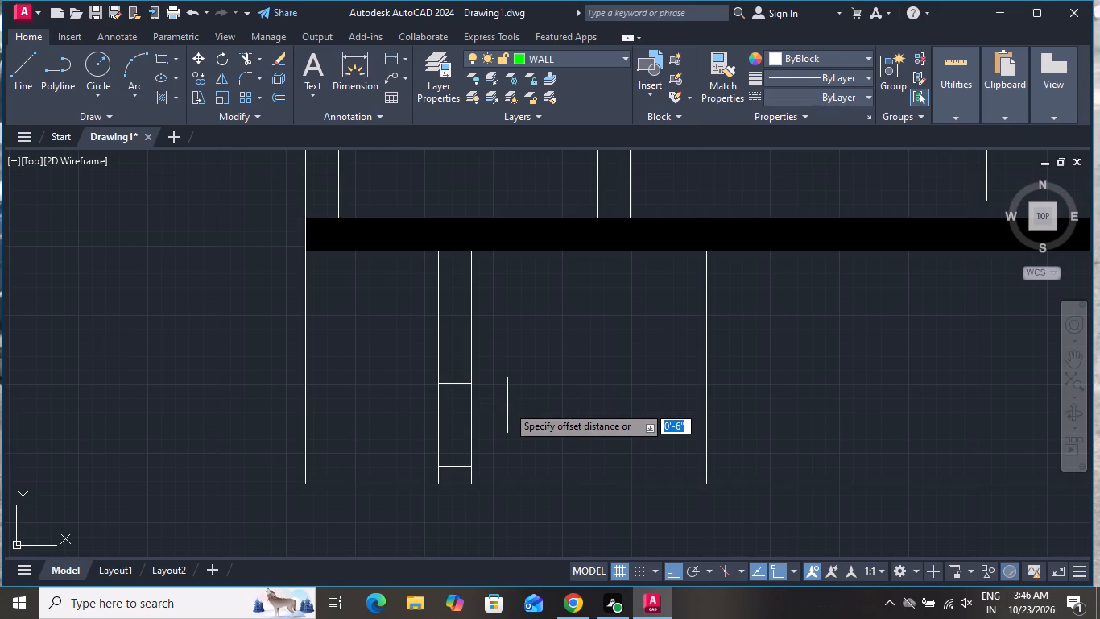
pyautogui.press('3')
pyautogui.hotkey('shift', '"')
pyautogui.press('Return')
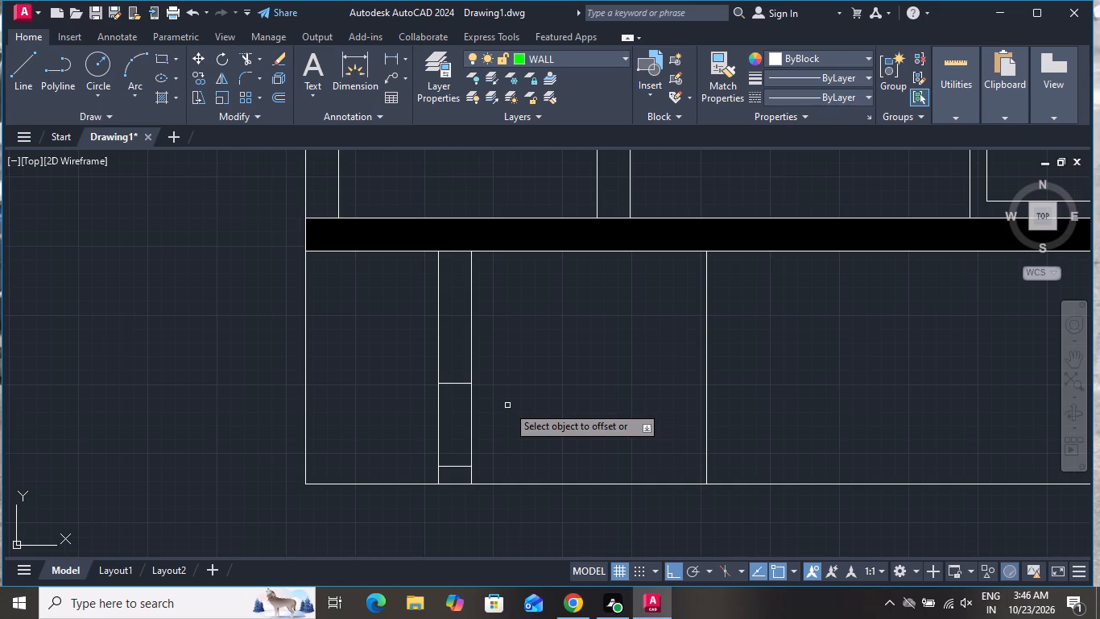
pyautogui.click(454, 383)
pyautogui.click(454, 361)
pyautogui.click(453, 366)
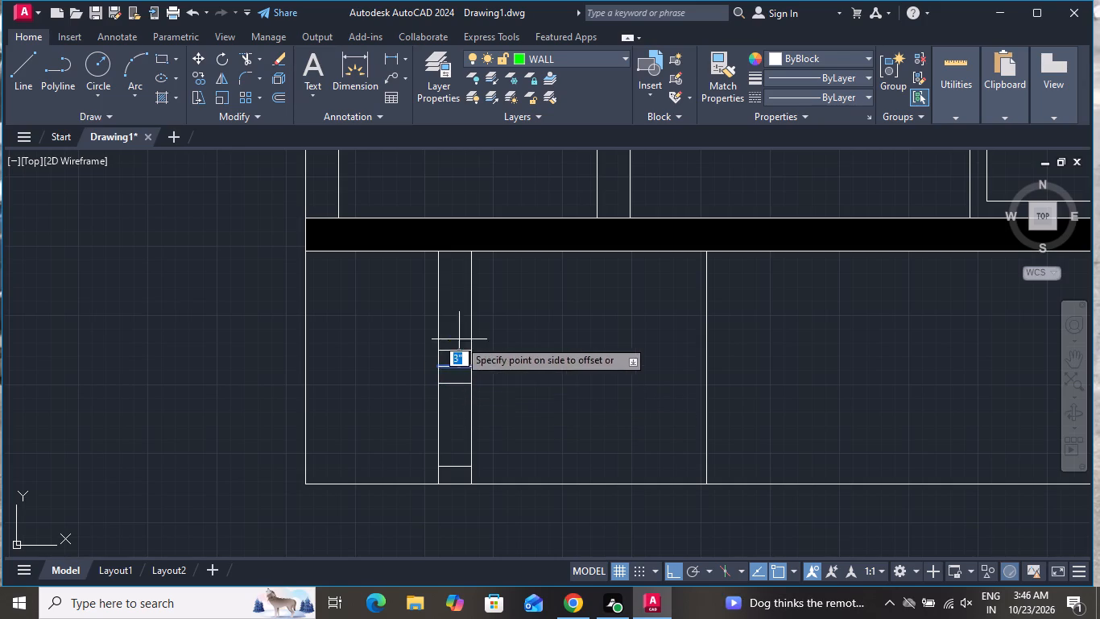
pyautogui.click(463, 326)
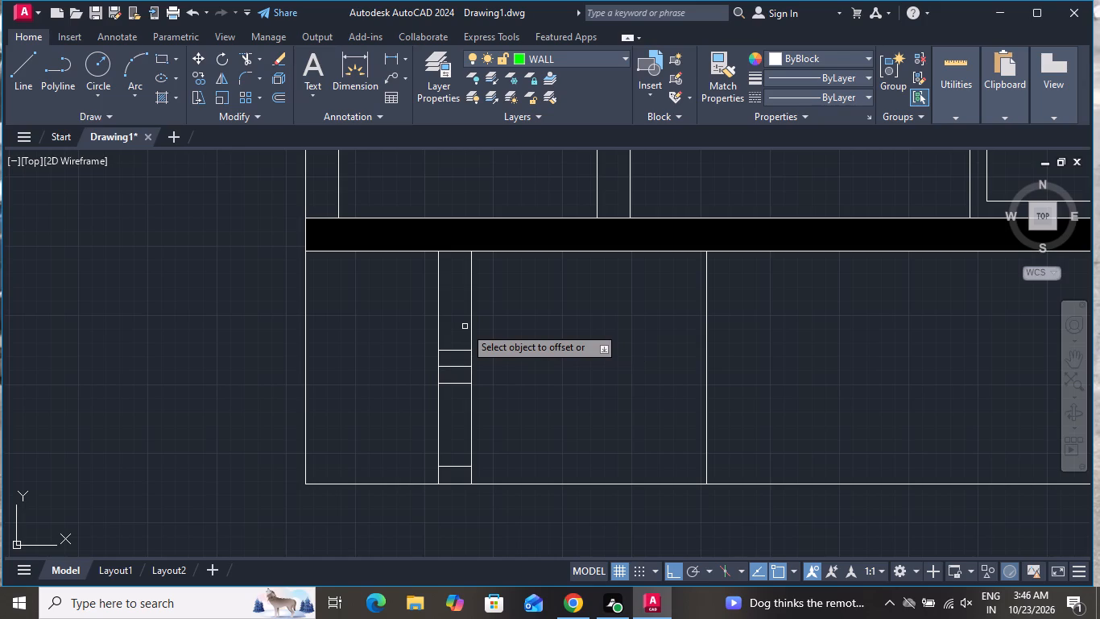
pyautogui.click(450, 349)
pyautogui.click(453, 328)
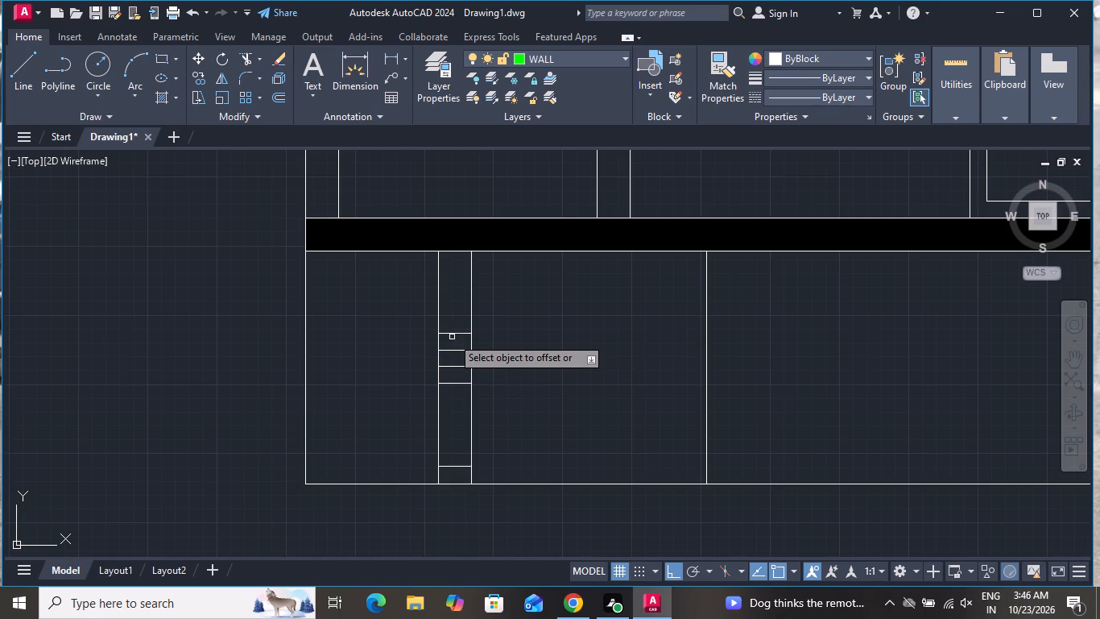
# Offset the topmost horizontal line upward at the same 3" spacing to add three more lines, and end Offset.
pyautogui.click(453, 331)
pyautogui.click(458, 330)
pyautogui.click(457, 333)
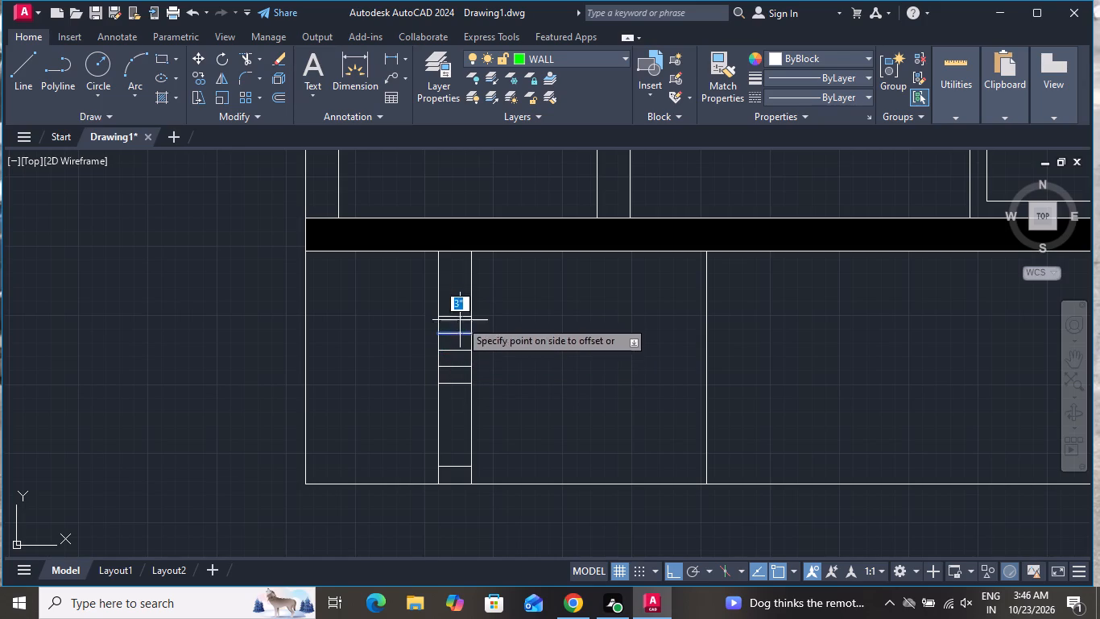
pyautogui.click(461, 315)
pyautogui.click(461, 314)
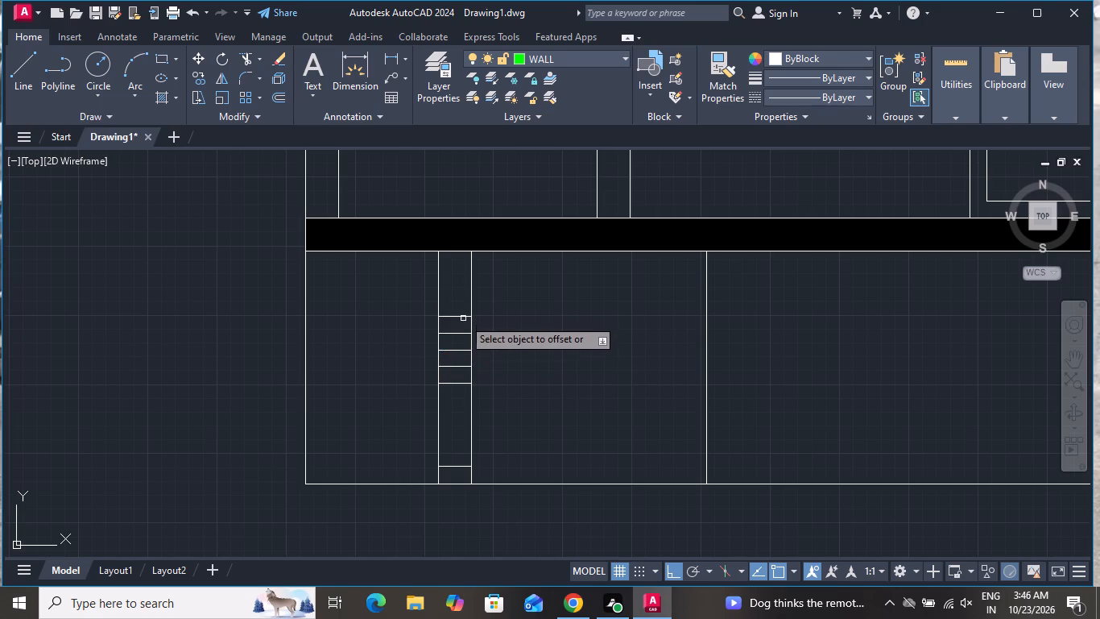
pyautogui.click(461, 316)
pyautogui.click(461, 297)
pyautogui.click(462, 298)
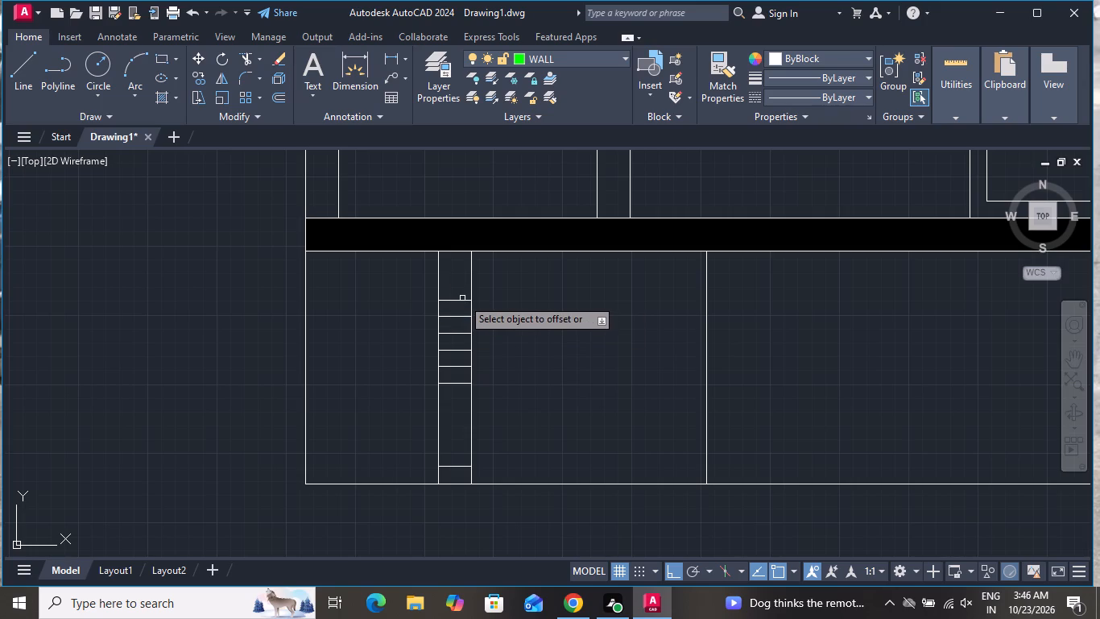
pyautogui.click(461, 301)
pyautogui.click(462, 281)
pyautogui.rightClick(525, 284)
pyautogui.click(551, 304)
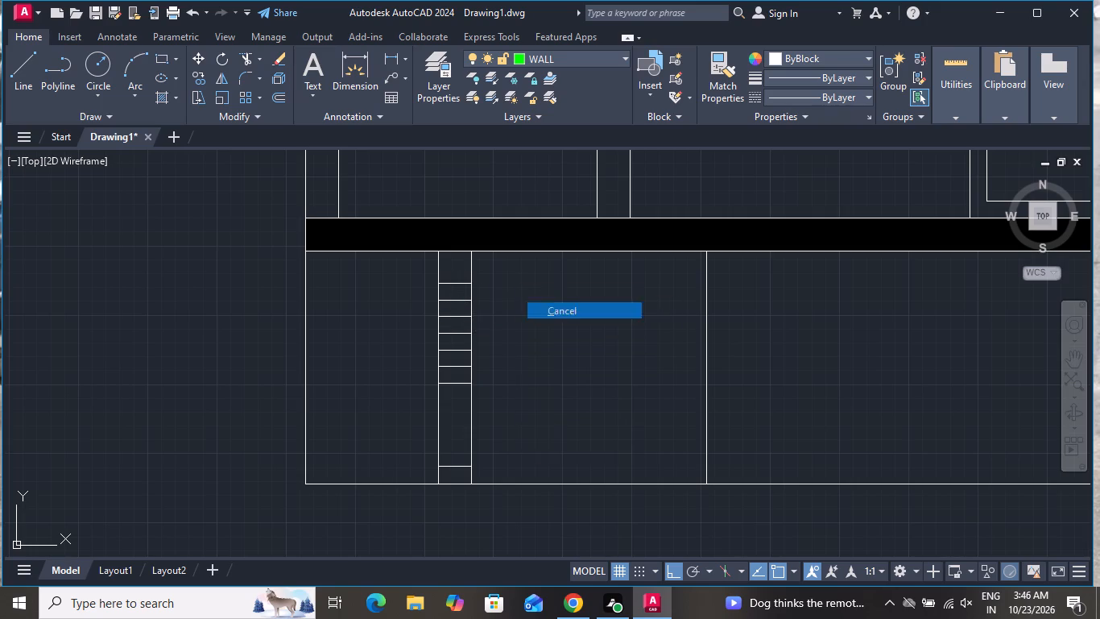
# Draw a 1'-4" by 3'-6" rectangle in the plinth, from the right wall's inner face at the slab's underside to the base line.
pyautogui.scroll(-3, 530, 324)
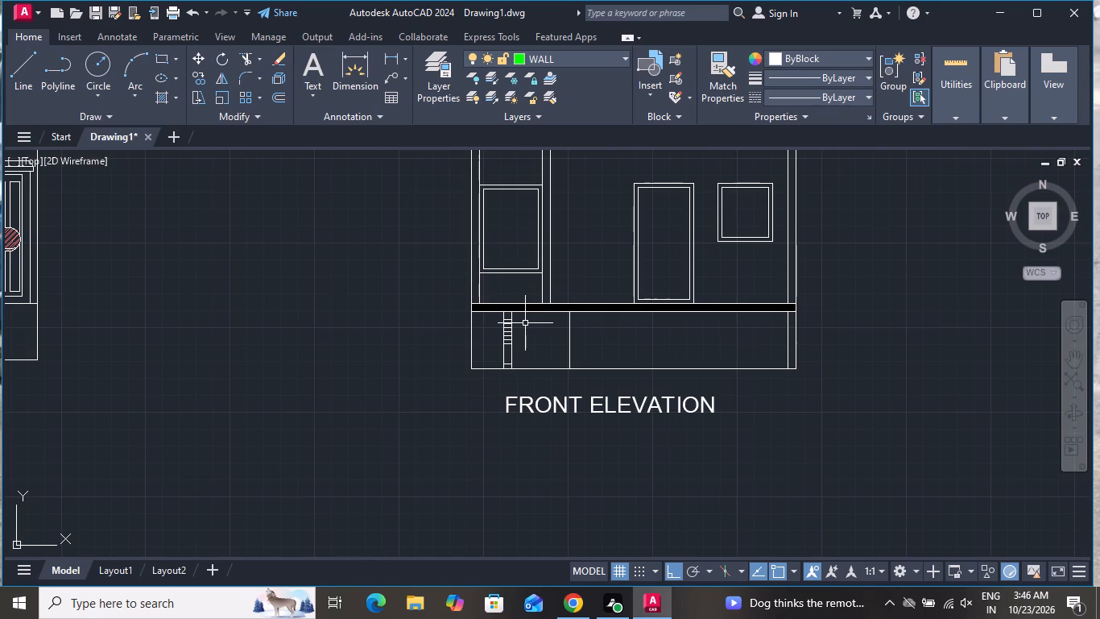
pyautogui.click(167, 55)
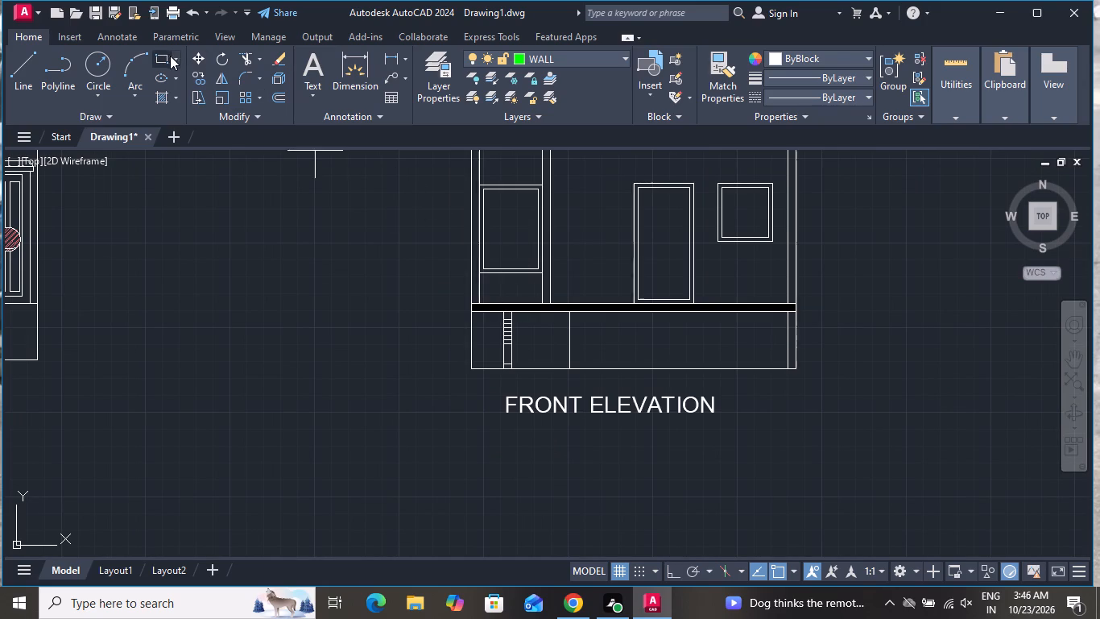
pyautogui.scroll(2, 797, 318)
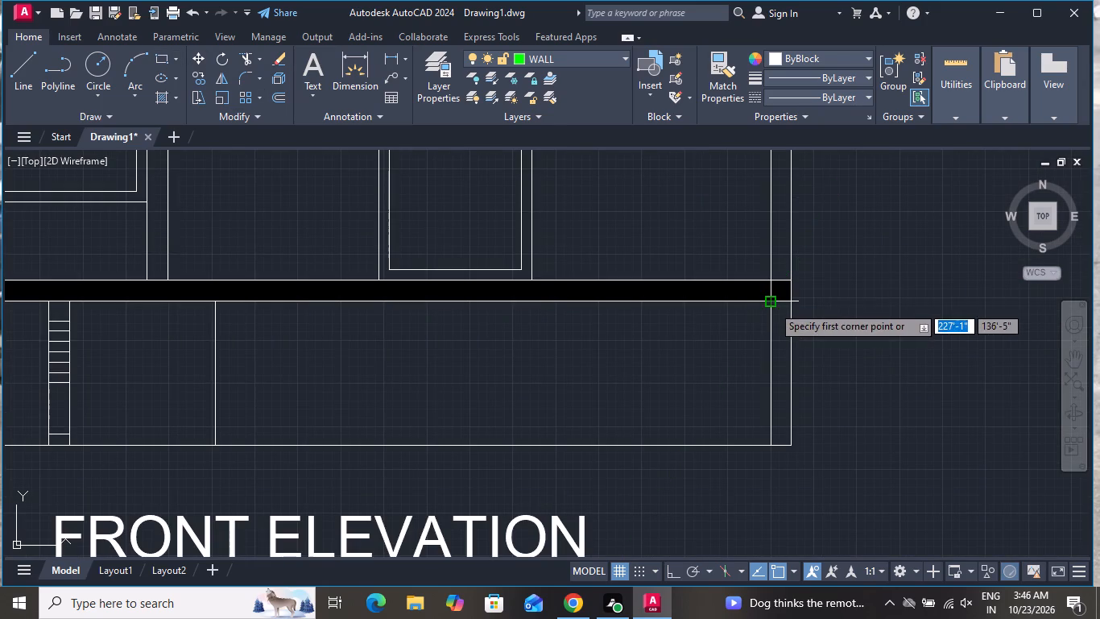
pyautogui.click(772, 305)
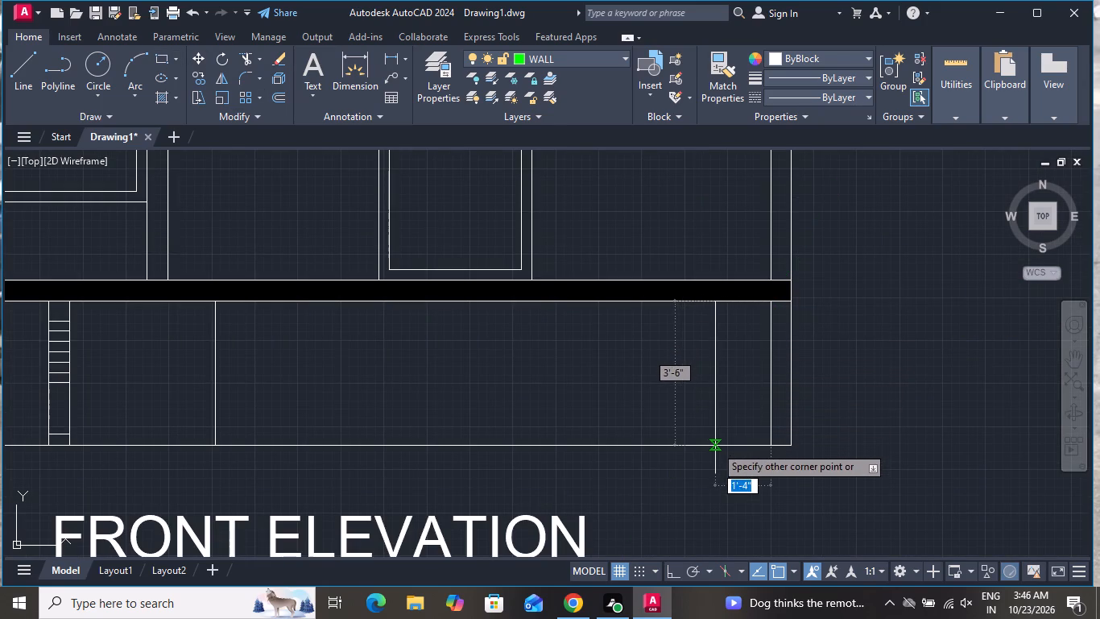
pyautogui.click(715, 446)
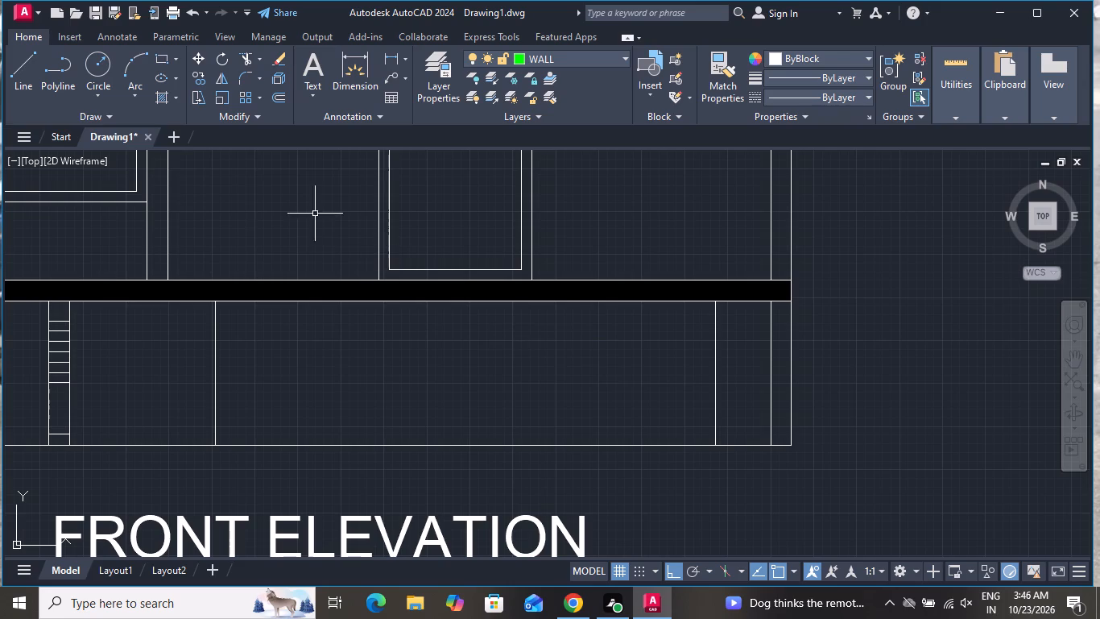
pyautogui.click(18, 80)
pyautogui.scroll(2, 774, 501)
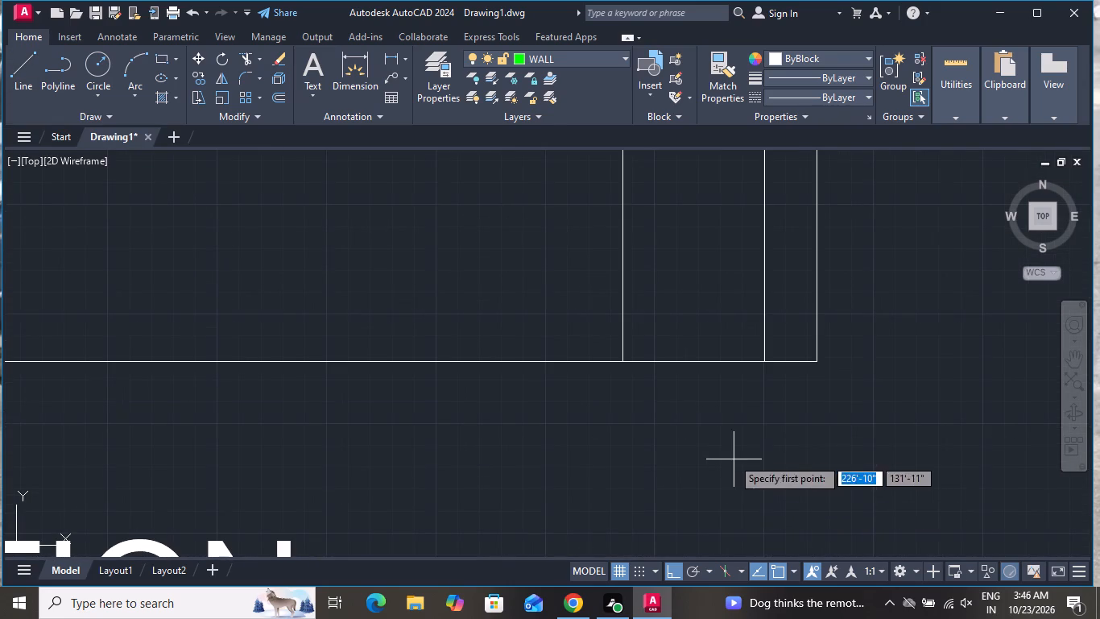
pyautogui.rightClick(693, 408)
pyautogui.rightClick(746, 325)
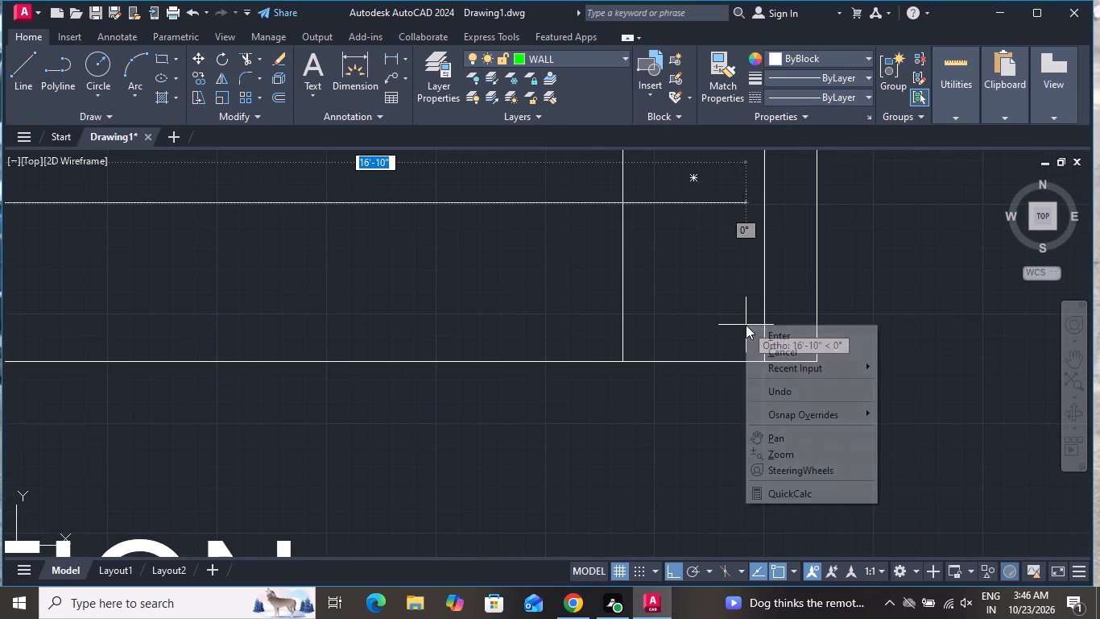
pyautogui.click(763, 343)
# Trim away the base line between the left and right plinth rectangles and end Trim.
pyautogui.click(240, 51)
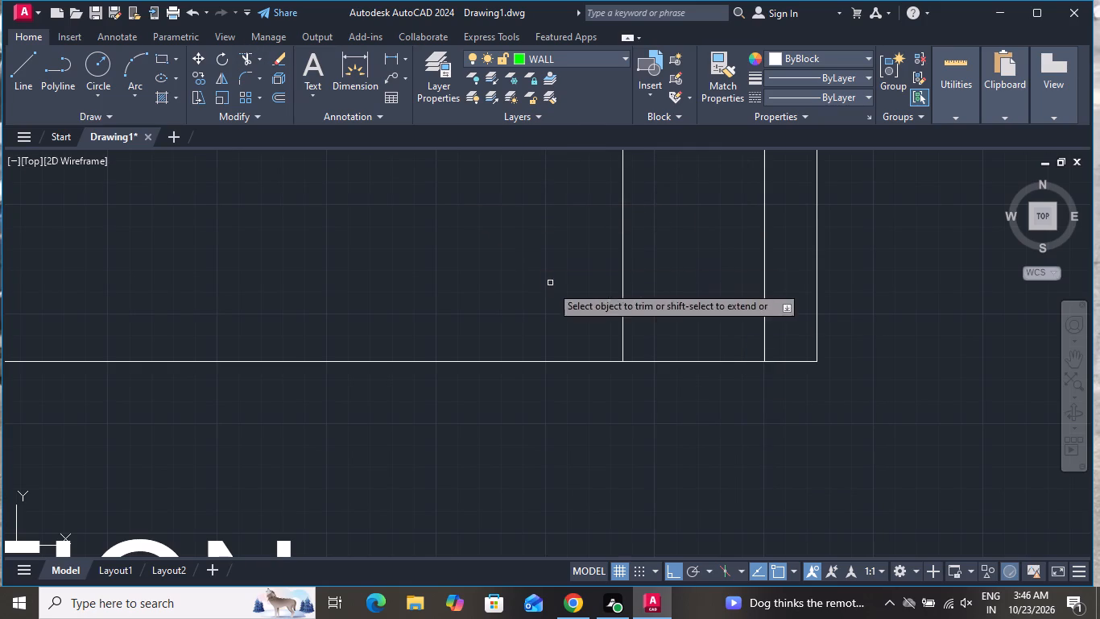
pyautogui.scroll(-3, 566, 309)
pyautogui.click(507, 298)
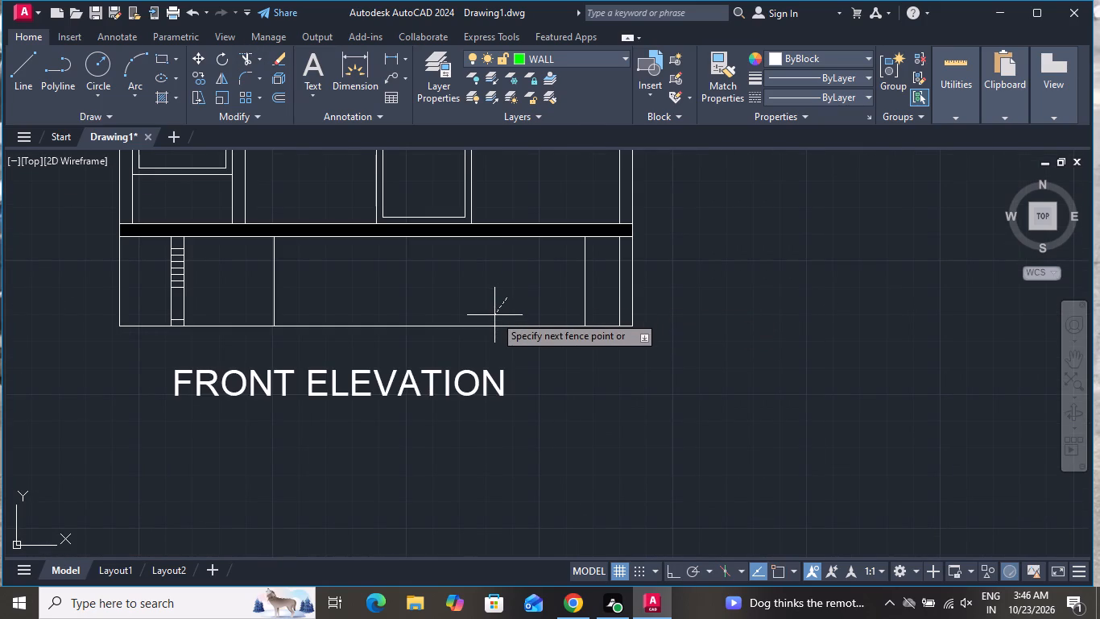
pyautogui.click(486, 337)
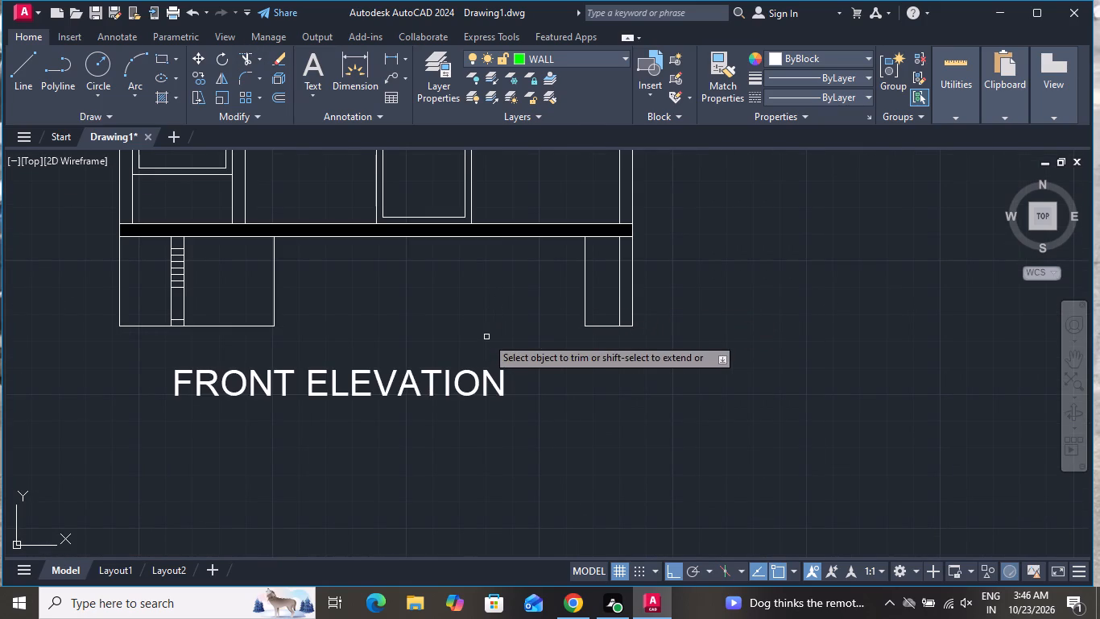
pyautogui.rightClick(496, 300)
pyautogui.click(541, 331)
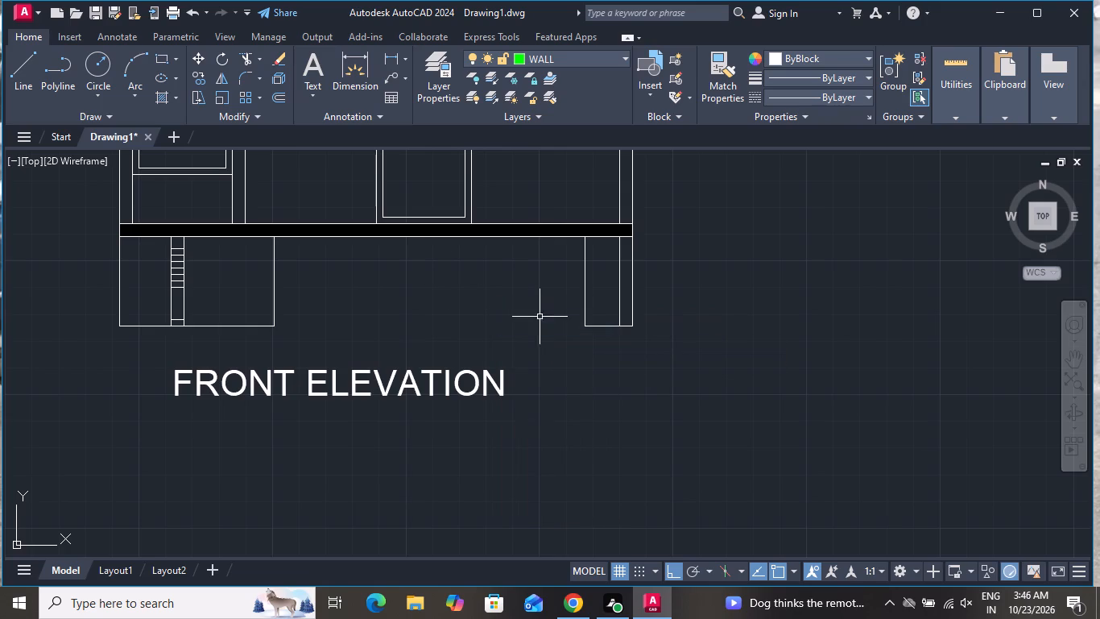
# Start a break line along the base from just outside the plinth's left edge, with a freehand zigzag before the first vertical plinth line.
pyautogui.click(27, 72)
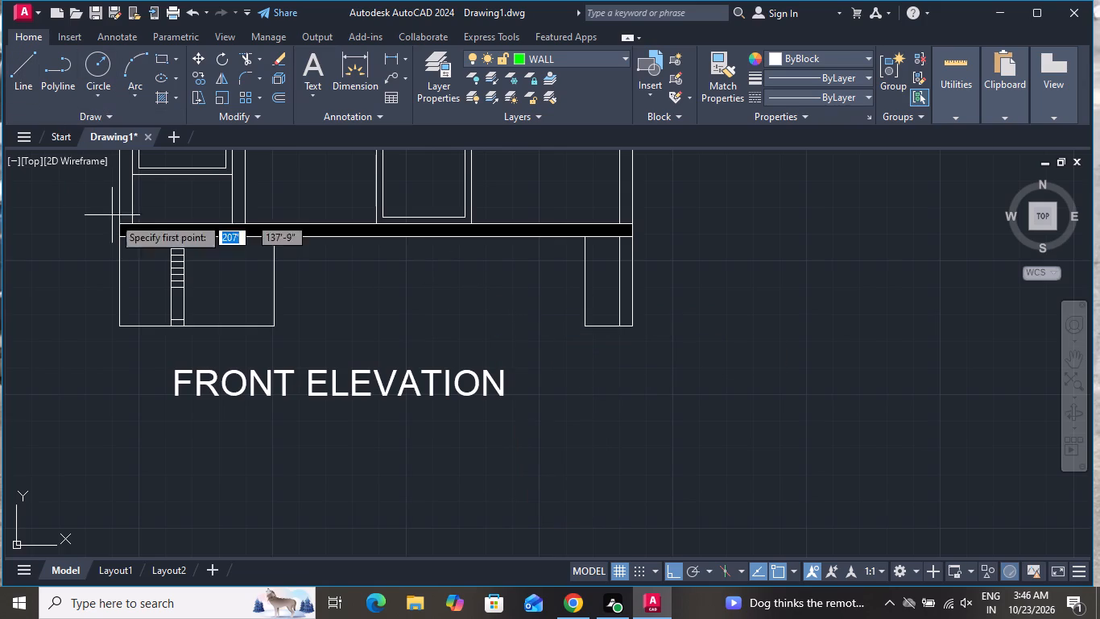
pyautogui.scroll(2, 192, 348)
pyautogui.scroll(-2, 192, 351)
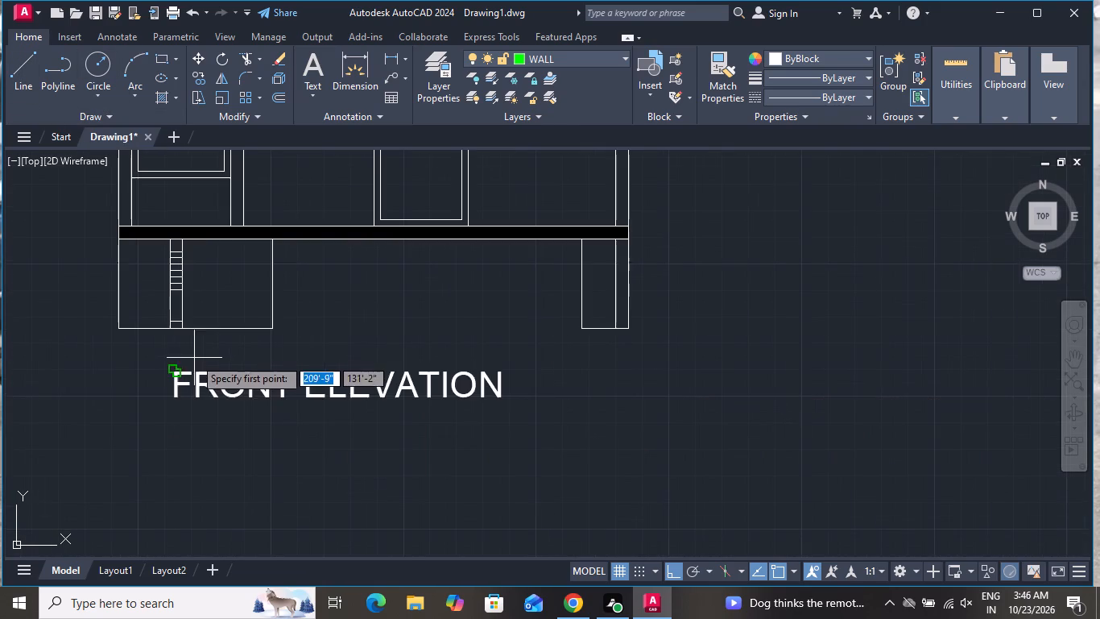
pyautogui.click(105, 330)
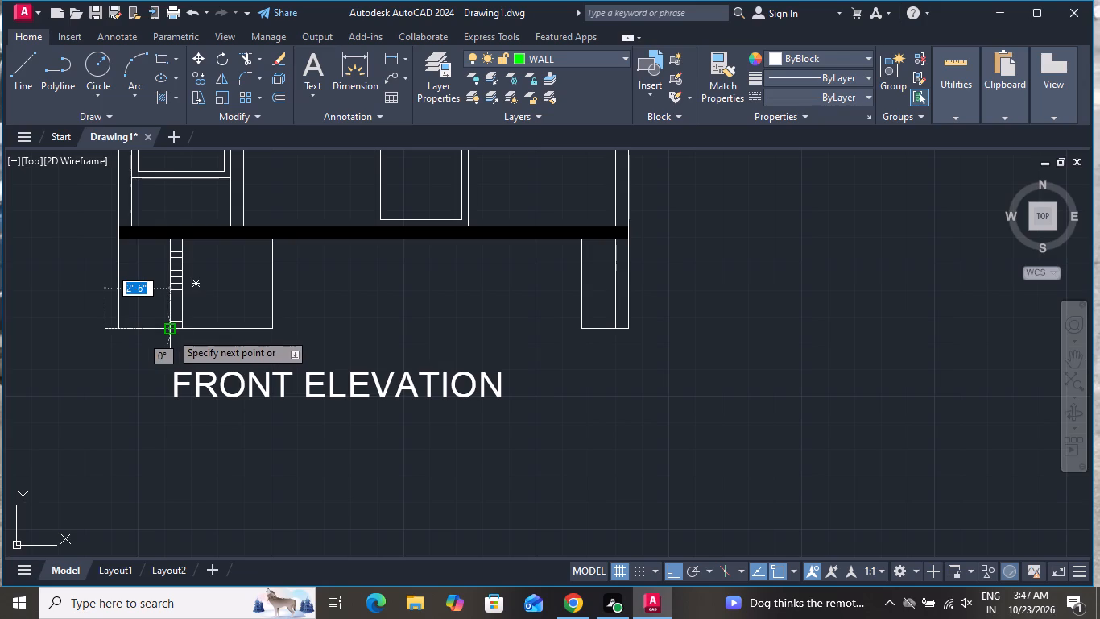
pyautogui.scroll(2, 148, 343)
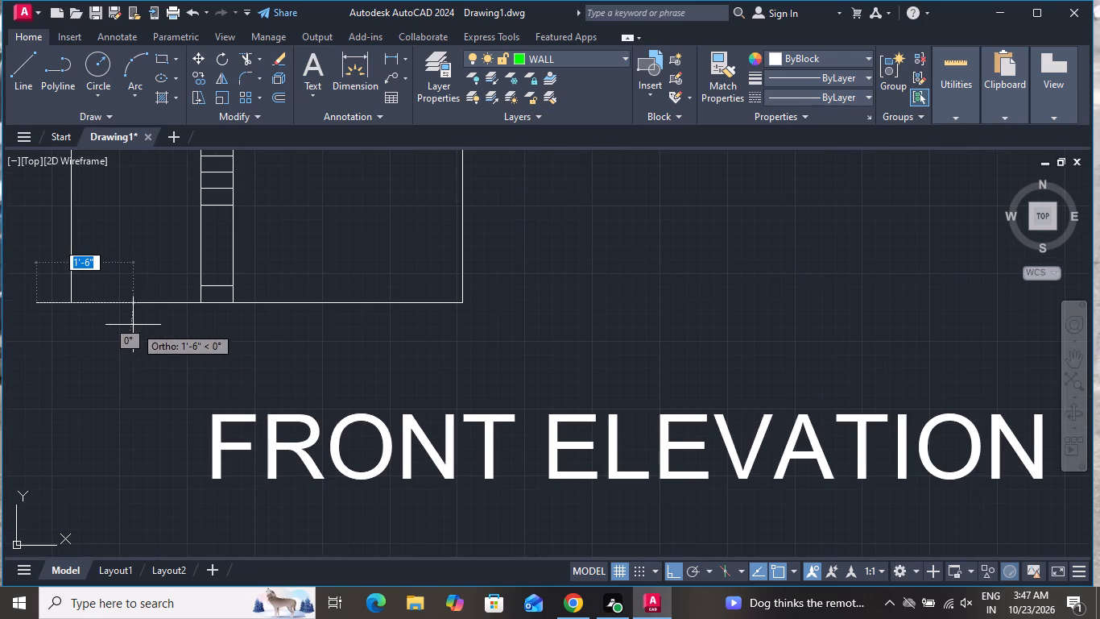
pyautogui.click(121, 308)
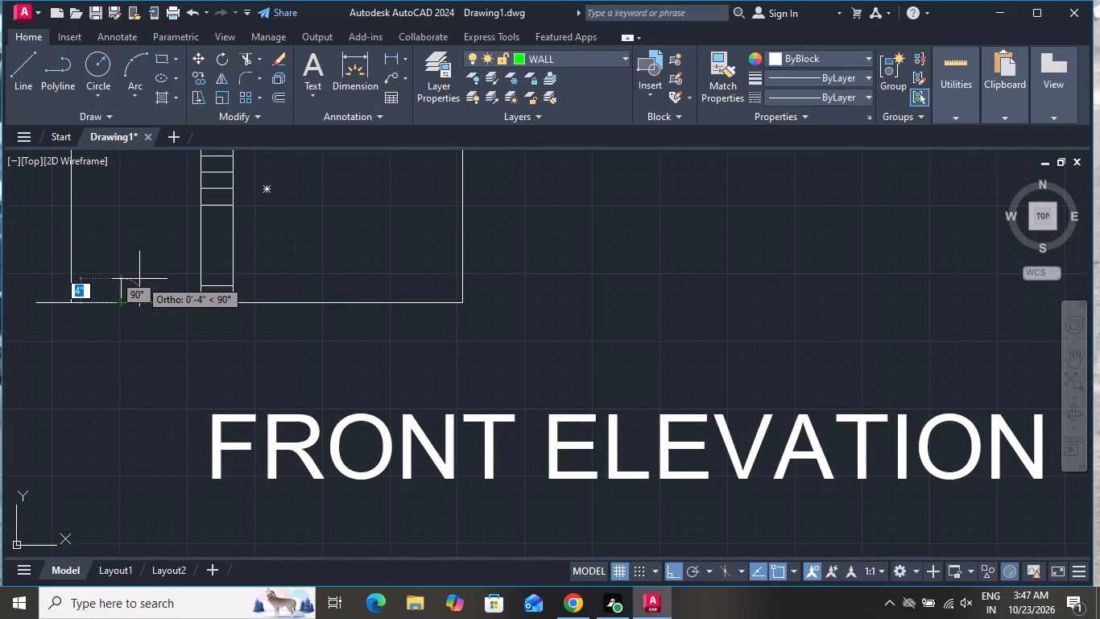
pyautogui.click(676, 572)
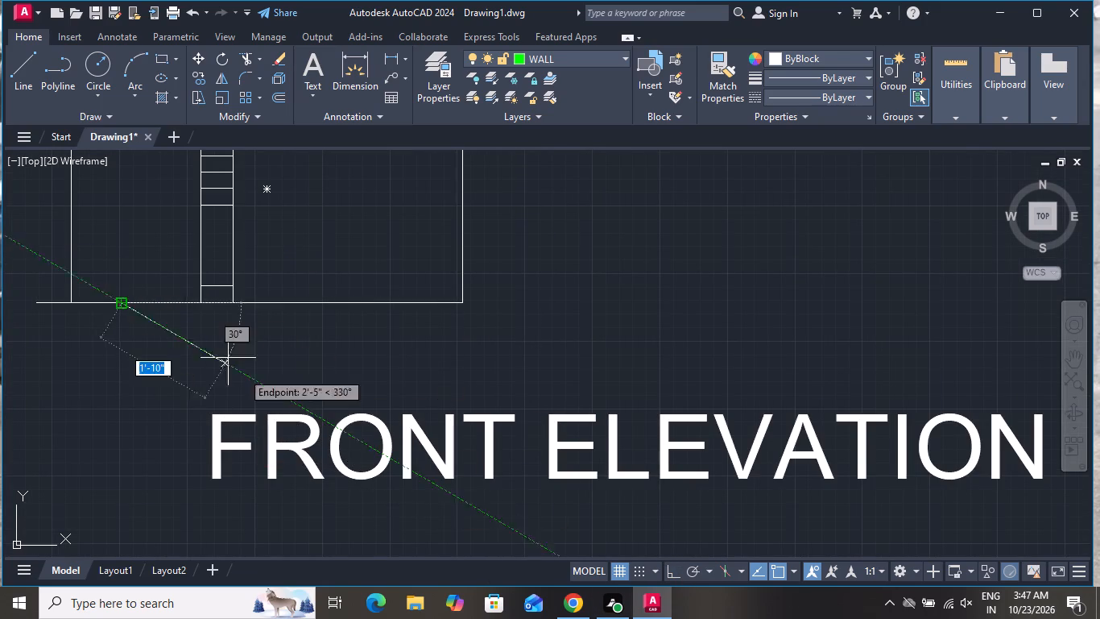
pyautogui.click(137, 285)
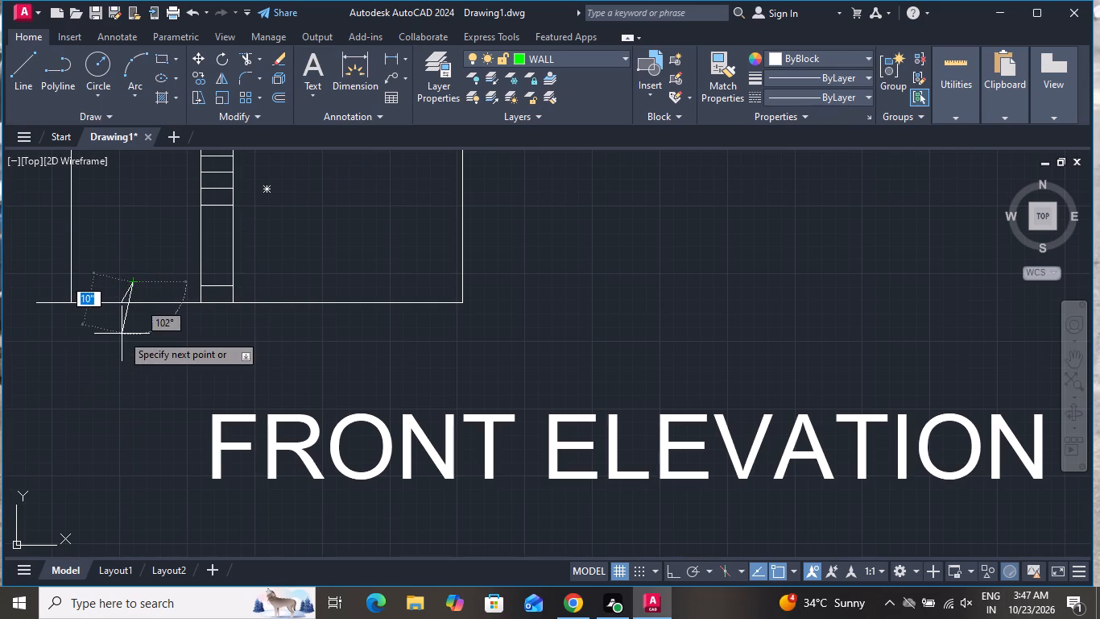
pyautogui.click(122, 334)
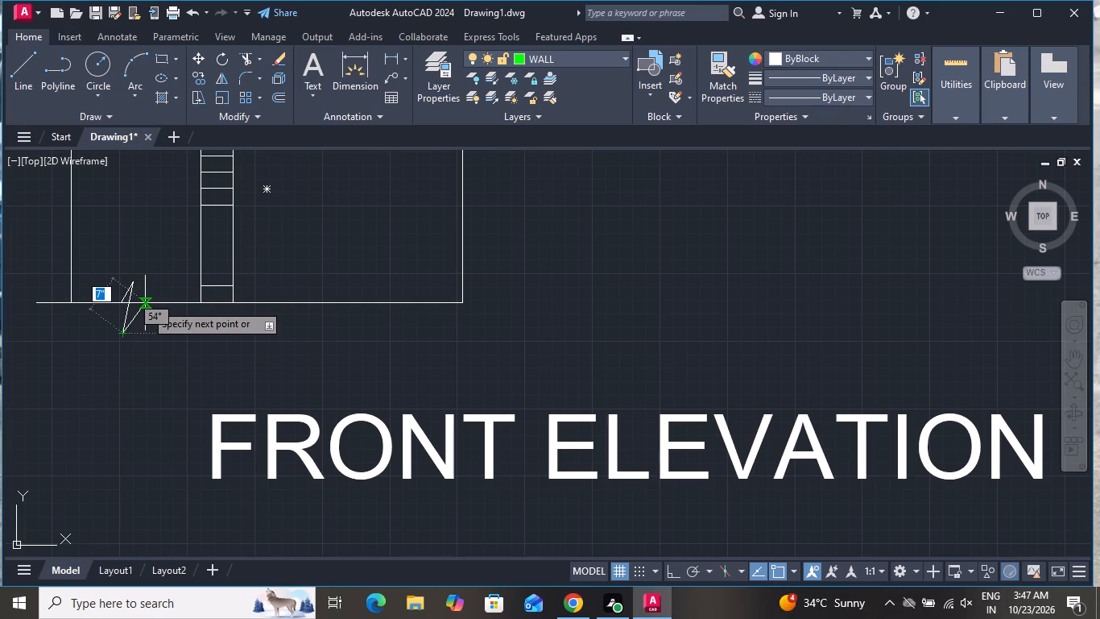
pyautogui.click(145, 302)
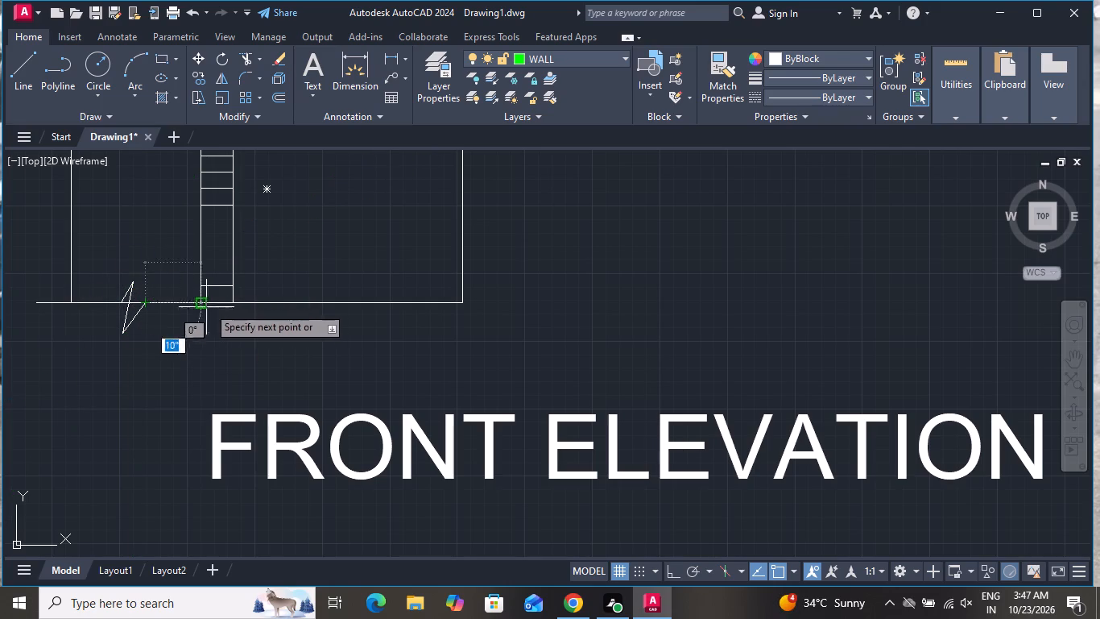
# Continue the break line about 2'-7" along the base, add a second freehand zigzag beyond the narrow stepped strip, and end Line.
pyautogui.click(312, 302)
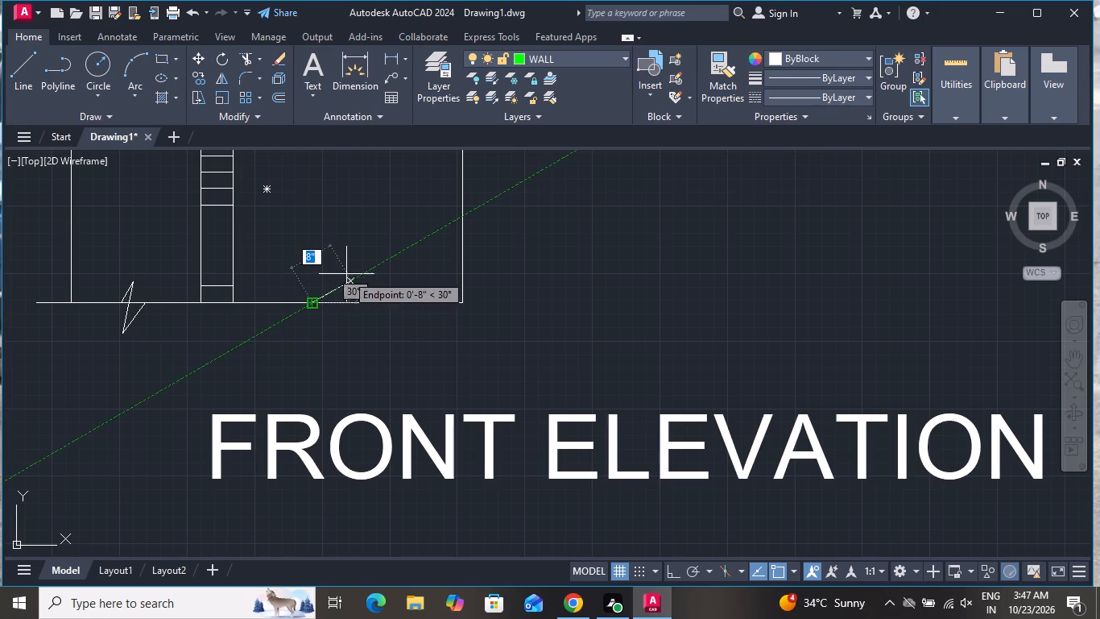
pyautogui.click(339, 271)
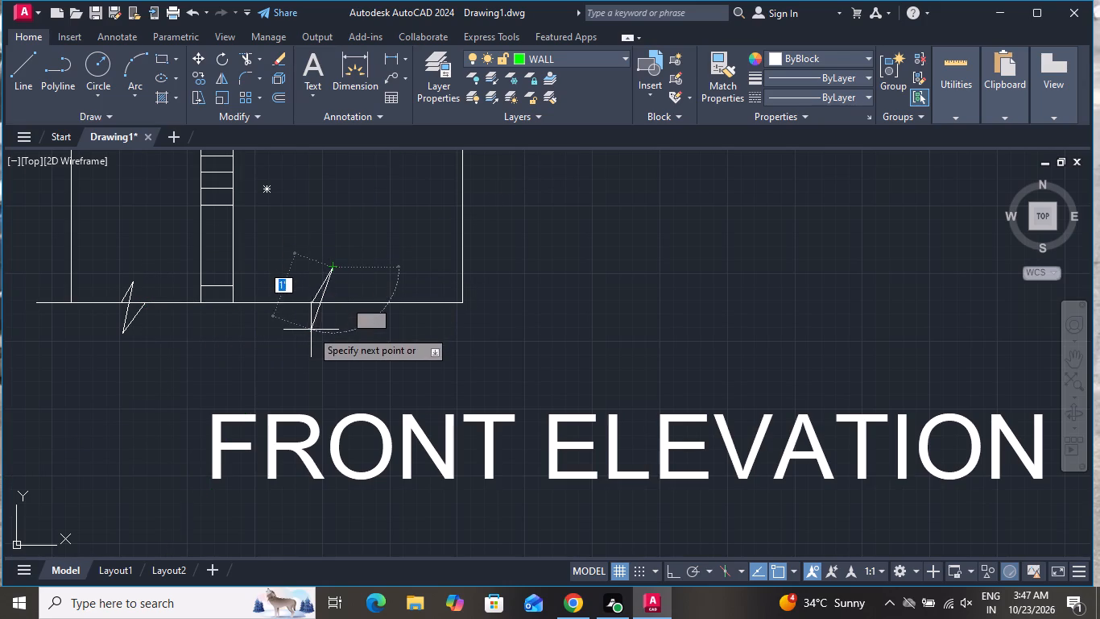
pyautogui.click(315, 337)
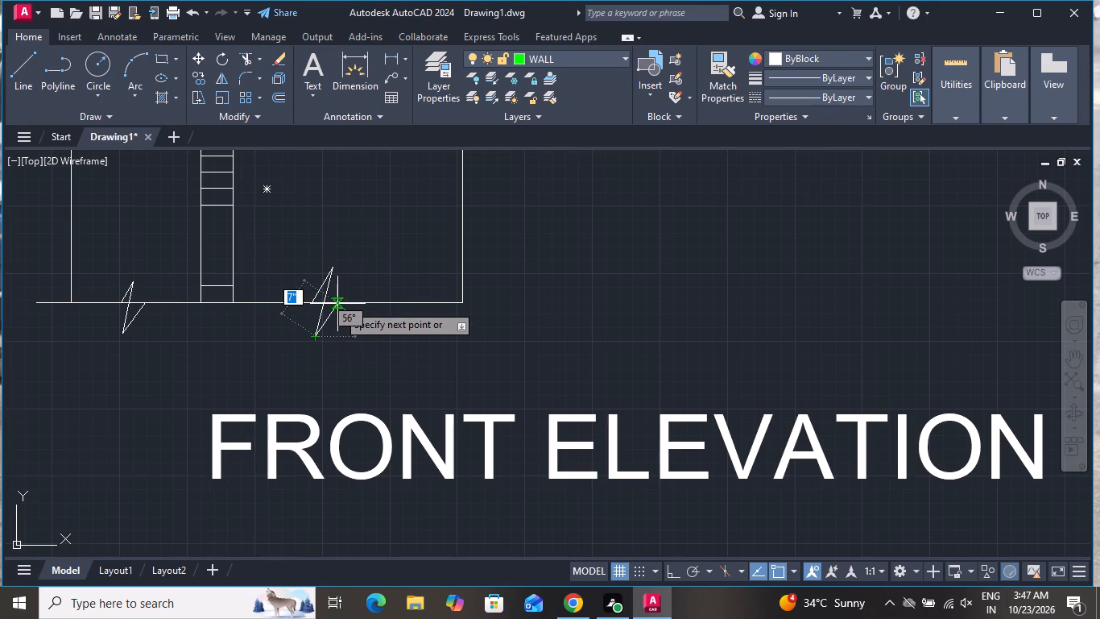
pyautogui.click(338, 304)
pyautogui.rightClick(338, 303)
pyautogui.click(347, 324)
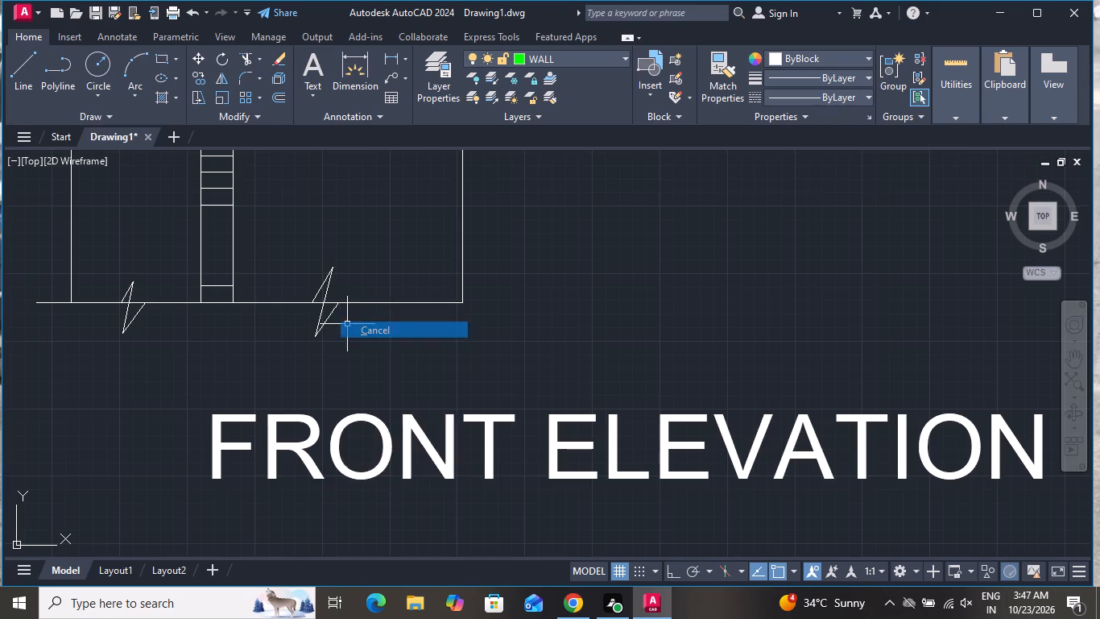
# Trim away the base line segments inside both zigzags of the left plinth's break line and end Trim.
pyautogui.scroll(-1, 349, 334)
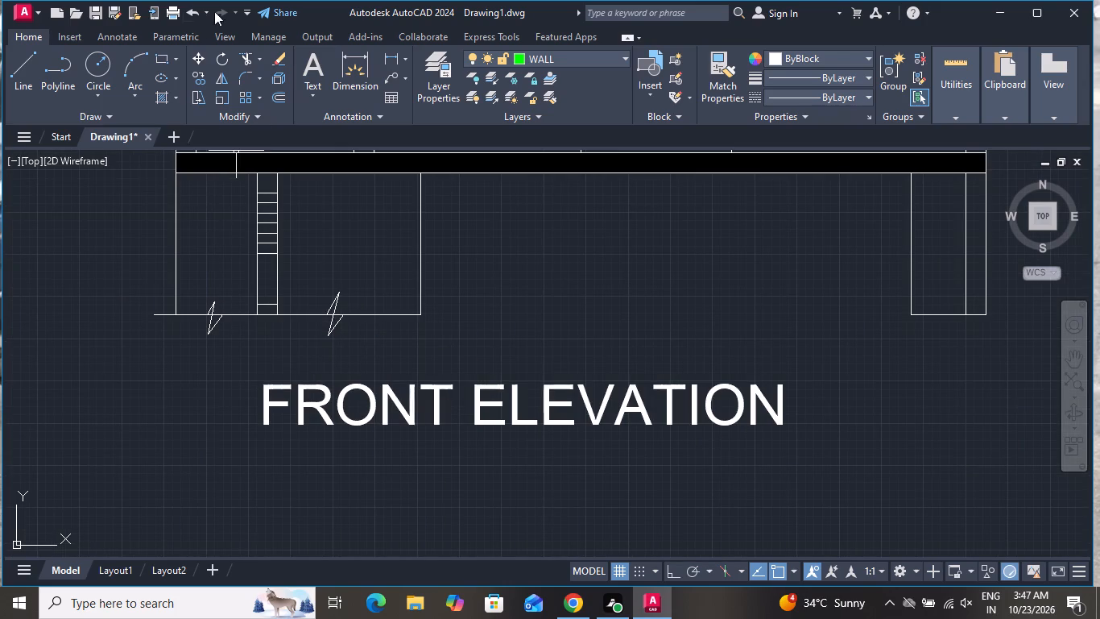
pyautogui.click(245, 60)
pyautogui.scroll(2, 221, 301)
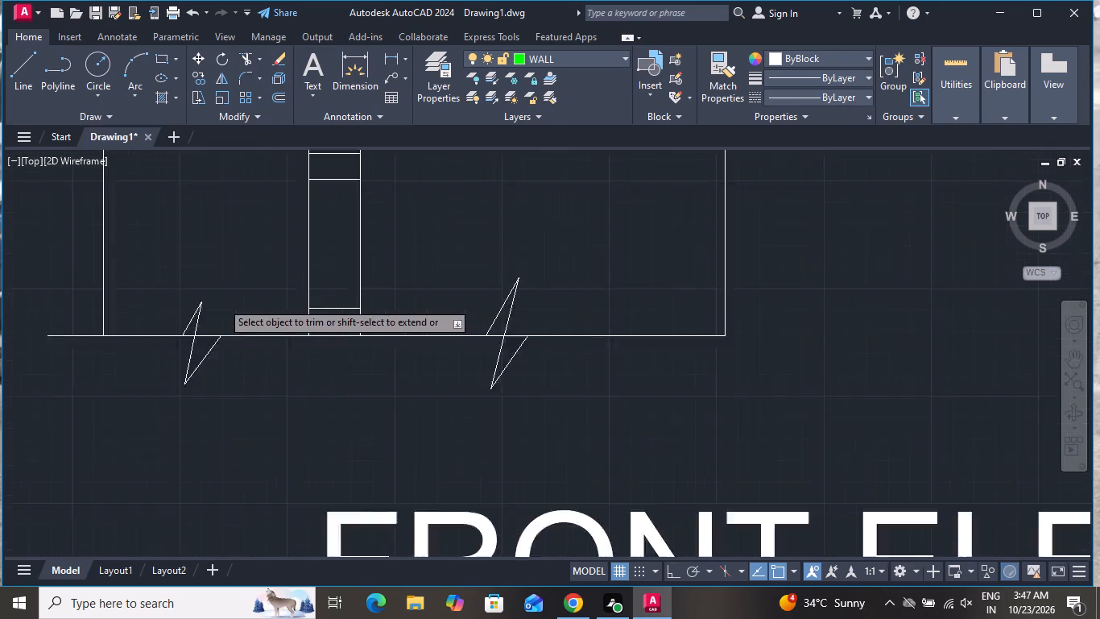
pyautogui.scroll(1, 221, 301)
pyautogui.click(166, 357)
pyautogui.click(166, 357)
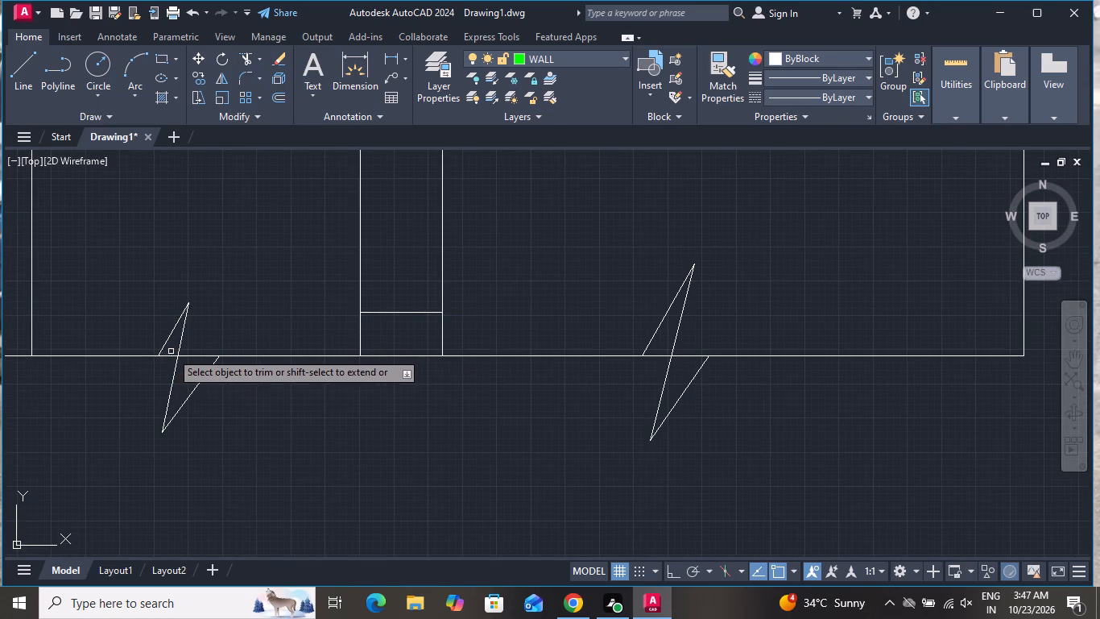
pyautogui.click(171, 351)
pyautogui.click(167, 362)
pyautogui.click(205, 355)
pyautogui.click(197, 366)
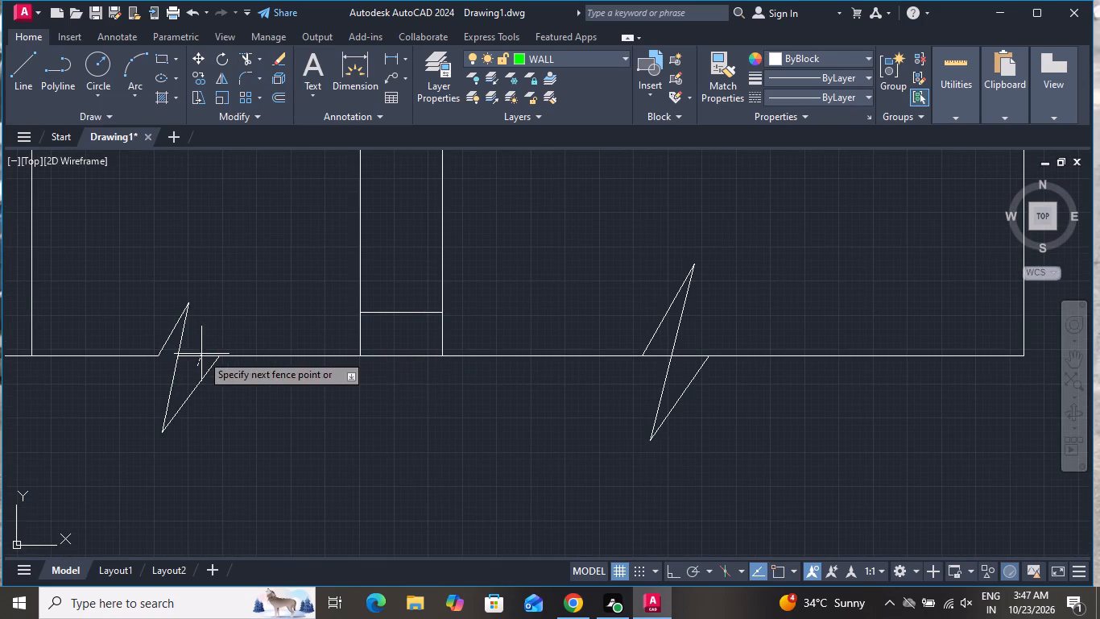
pyautogui.click(205, 344)
pyautogui.click(697, 339)
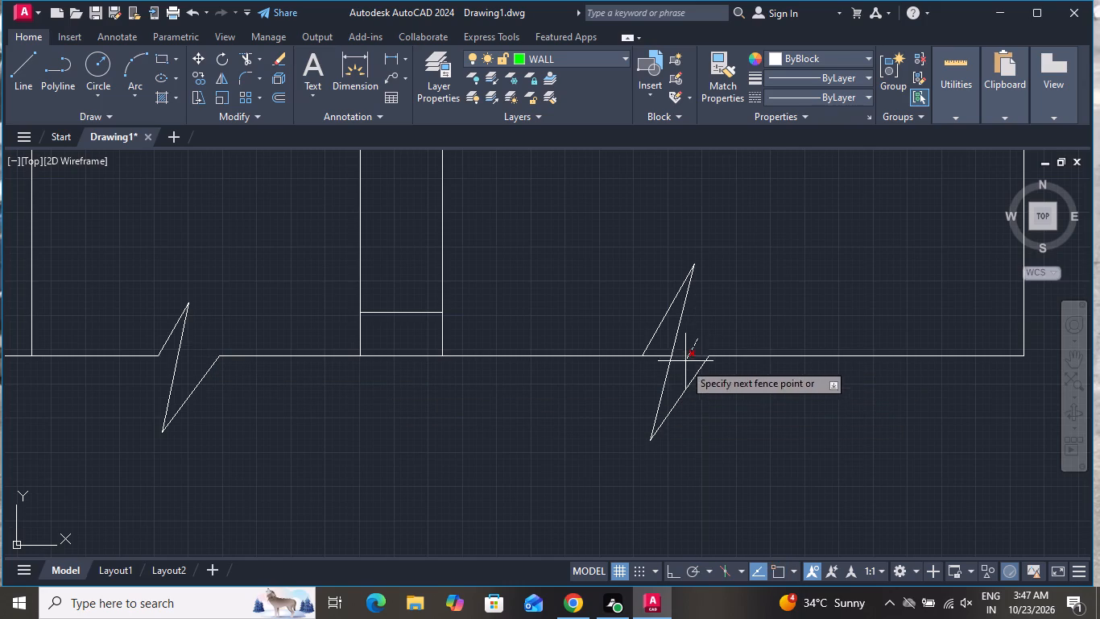
pyautogui.click(679, 371)
pyautogui.click(656, 347)
pyautogui.click(656, 362)
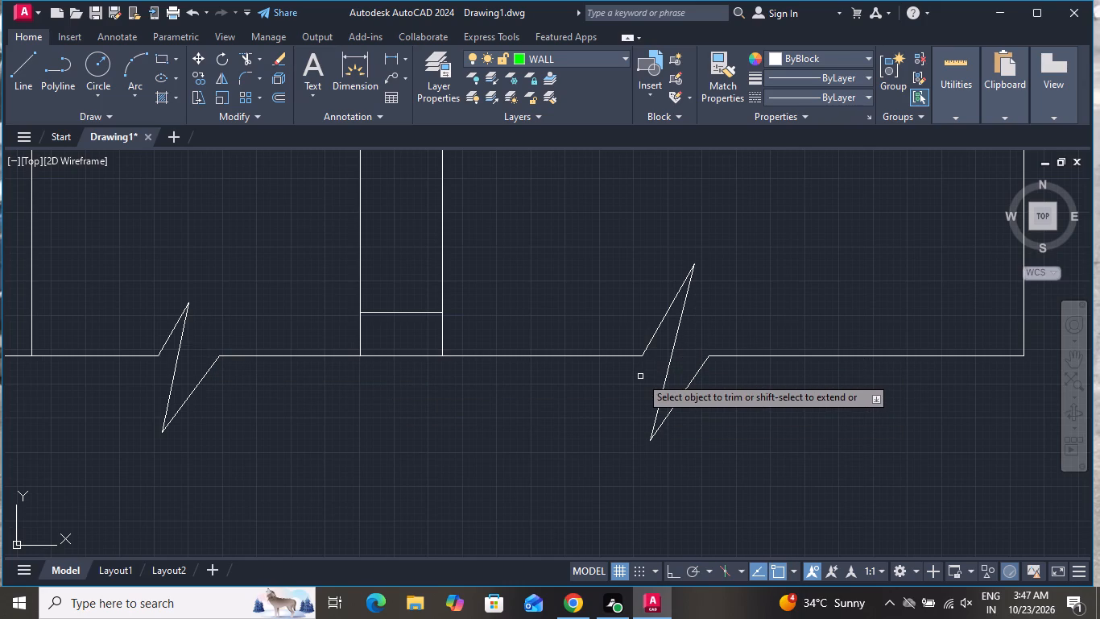
pyautogui.scroll(-3, 630, 376)
pyautogui.scroll(-2, 559, 366)
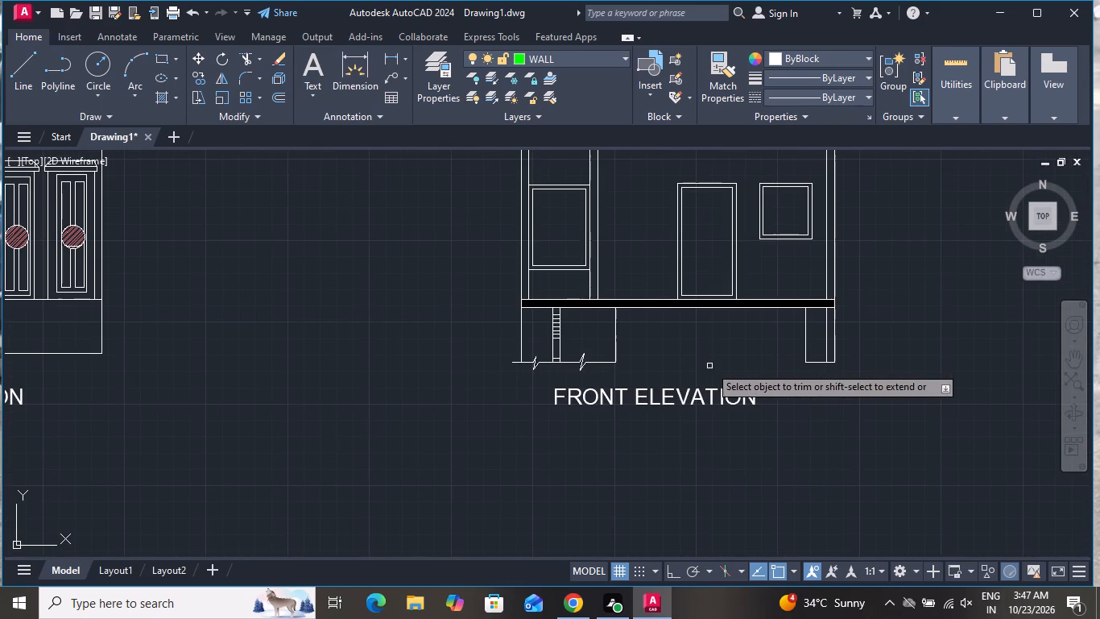
pyautogui.rightClick(709, 366)
pyautogui.click(744, 393)
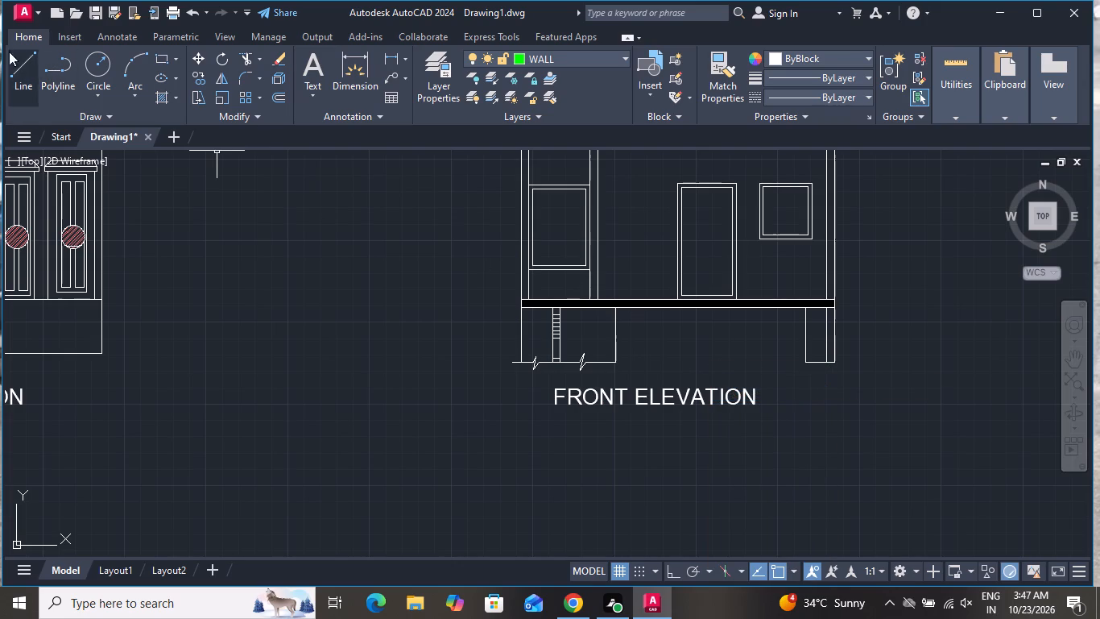
# Draw a break line along the right plinth's base, extending past both edges, with a freehand zigzag before the wall's inner face, and end Line.
pyautogui.click(15, 66)
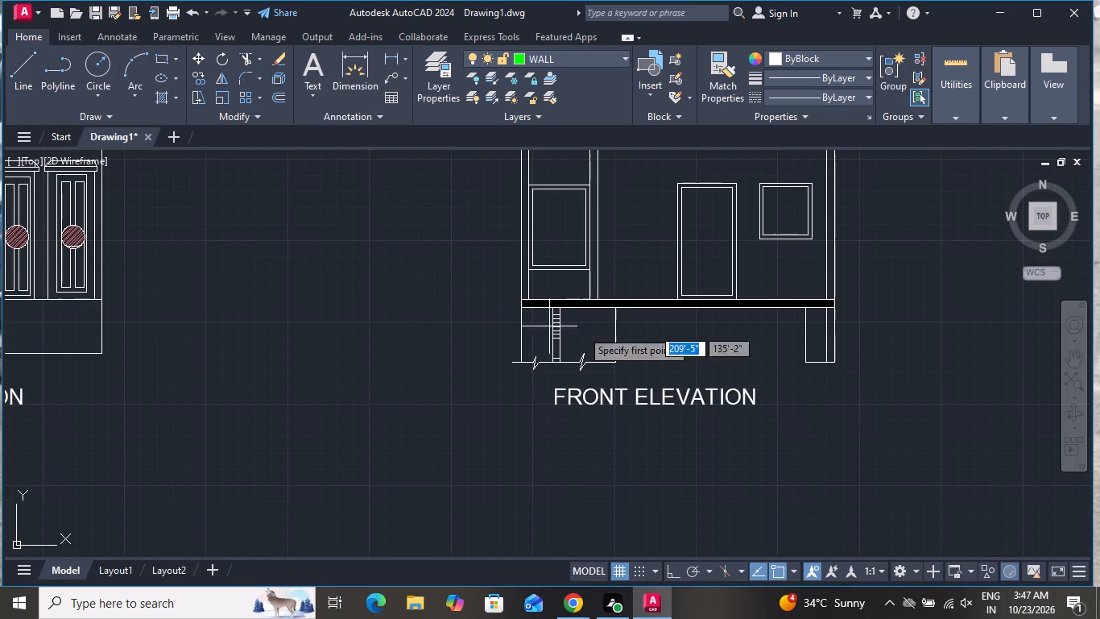
pyautogui.scroll(3, 866, 352)
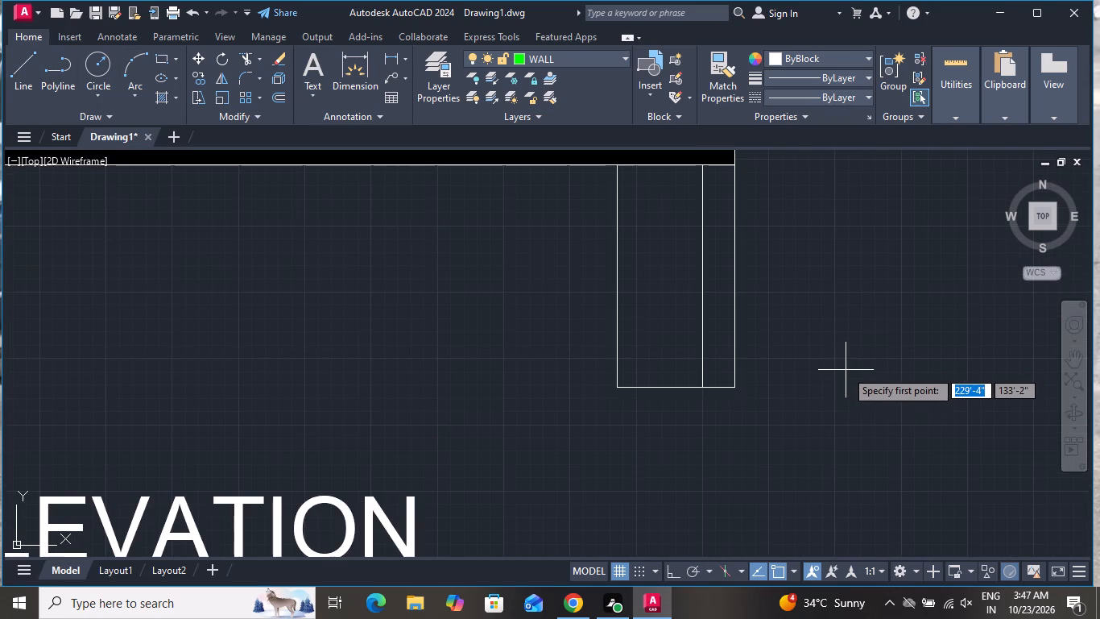
pyautogui.scroll(1, 708, 412)
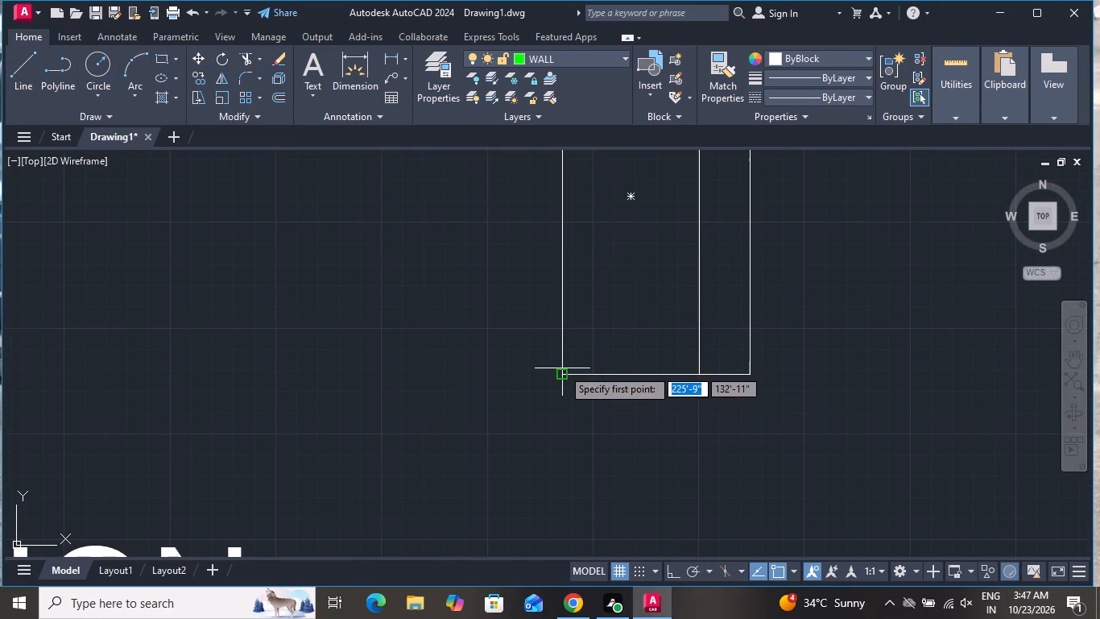
pyautogui.click(531, 375)
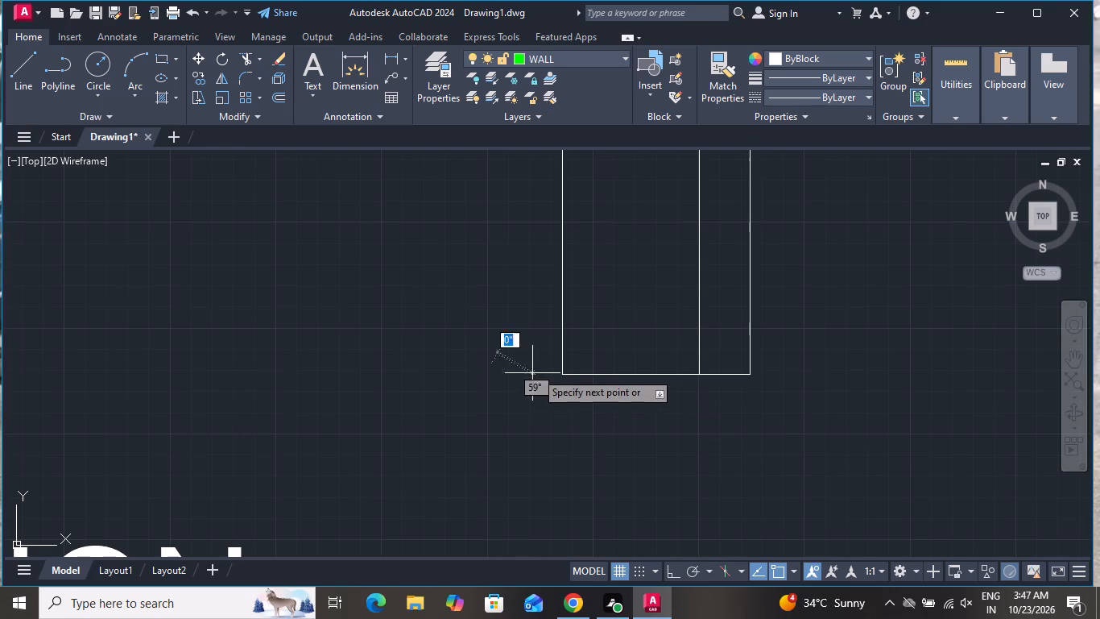
pyautogui.click(621, 374)
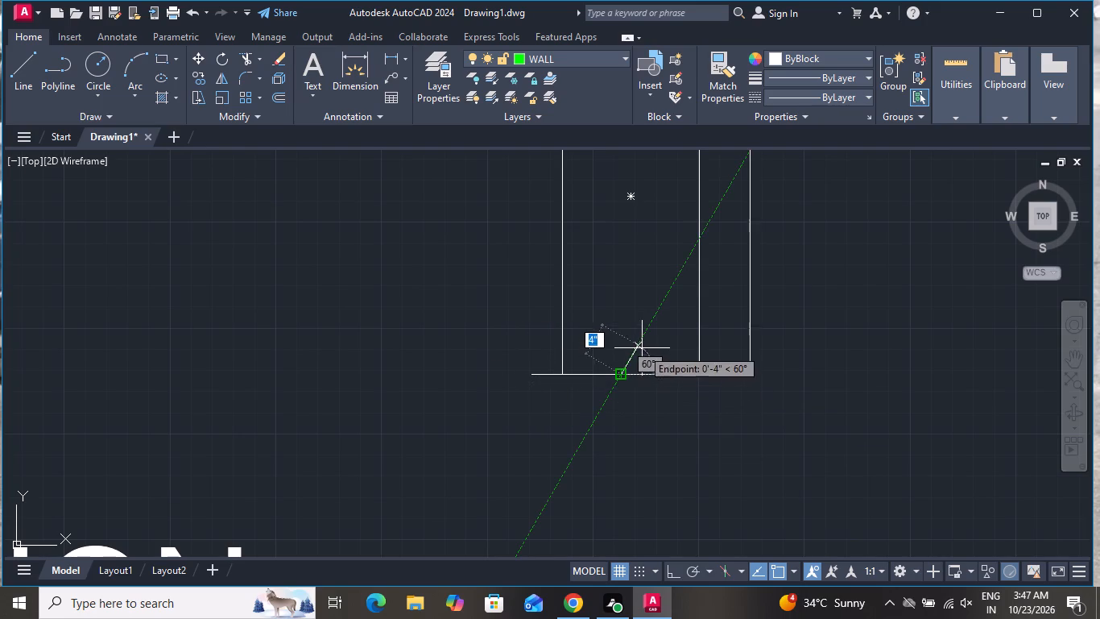
pyautogui.click(644, 345)
pyautogui.click(620, 419)
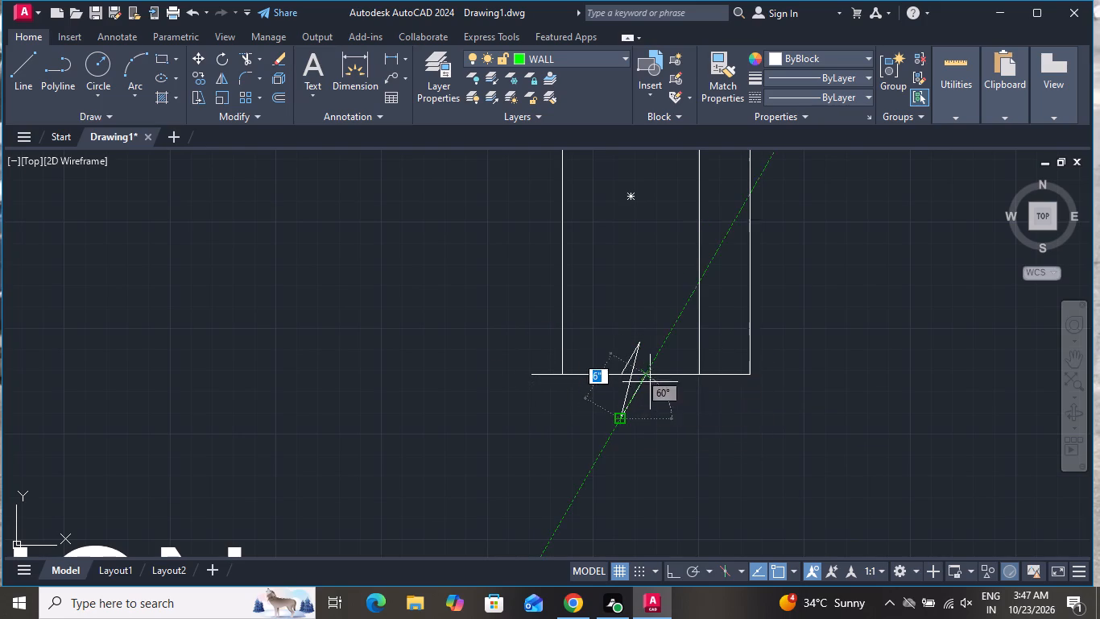
pyautogui.click(652, 375)
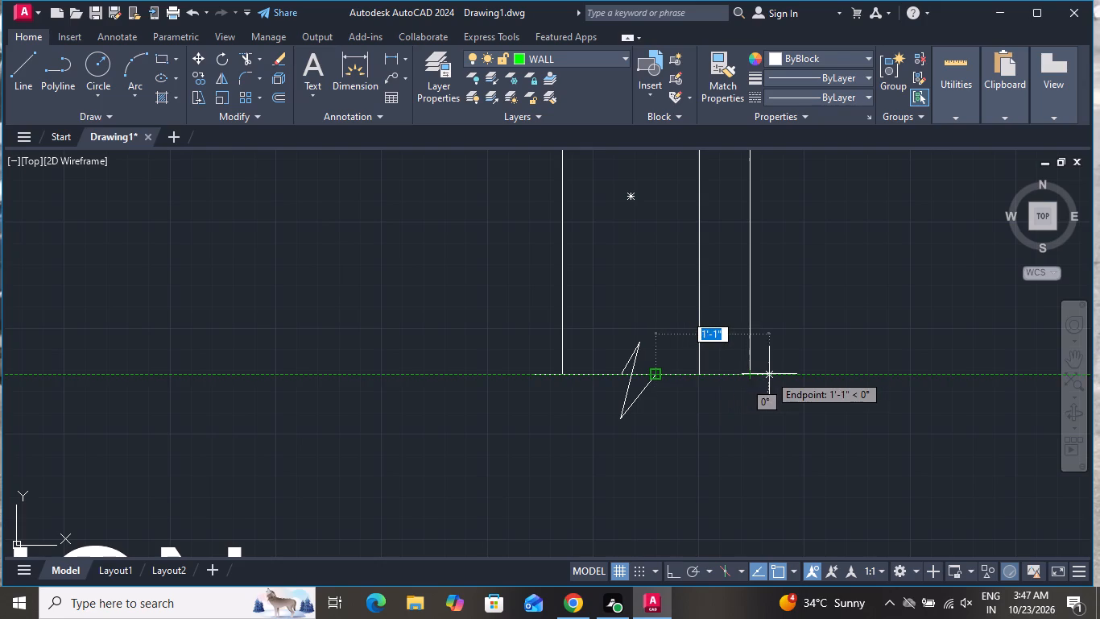
pyautogui.click(770, 373)
pyautogui.rightClick(770, 373)
pyautogui.click(799, 398)
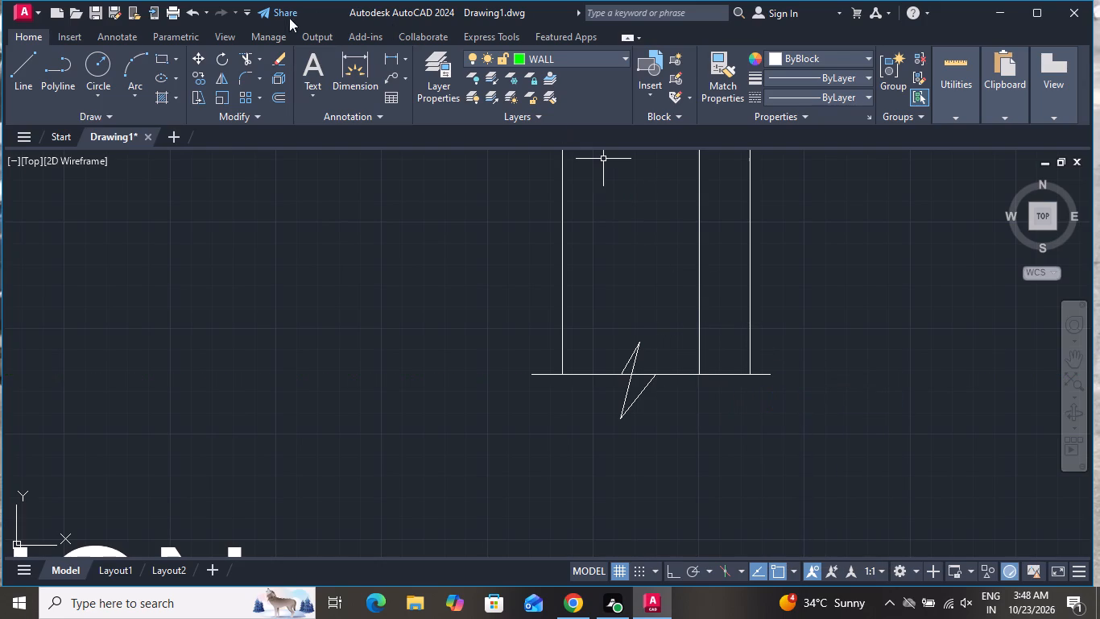
# Trim away the base line segments inside the right plinth's zigzag and end Trim.
pyautogui.click(244, 52)
pyautogui.scroll(3, 671, 376)
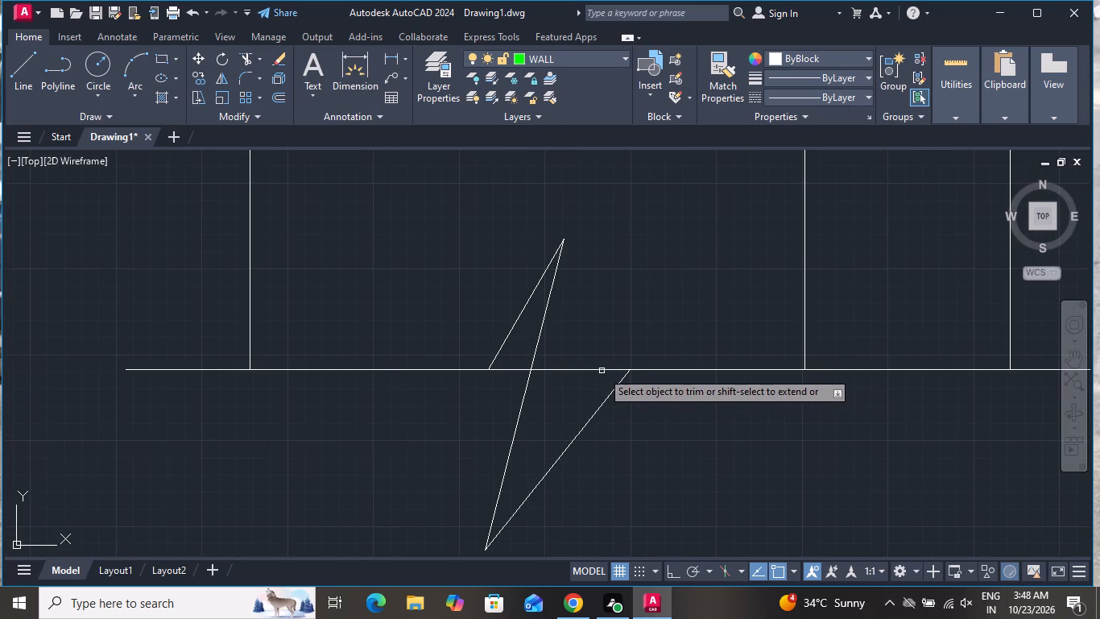
pyautogui.click(602, 370)
pyautogui.click(590, 370)
pyautogui.click(512, 369)
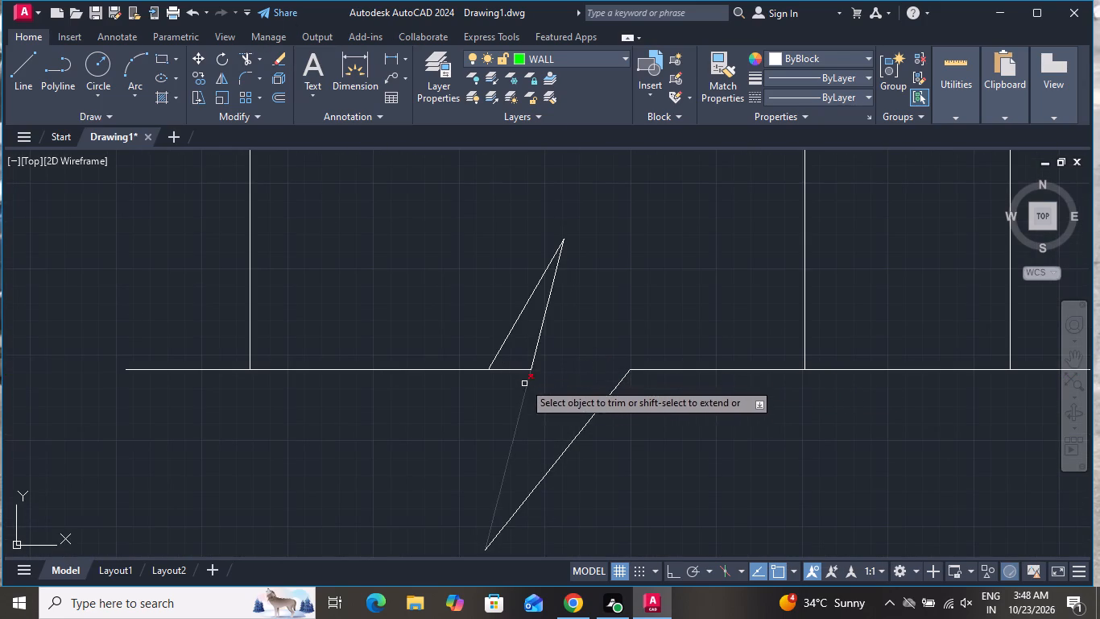
pyautogui.click(511, 373)
pyautogui.click(519, 359)
pyautogui.rightClick(597, 342)
pyautogui.click(638, 362)
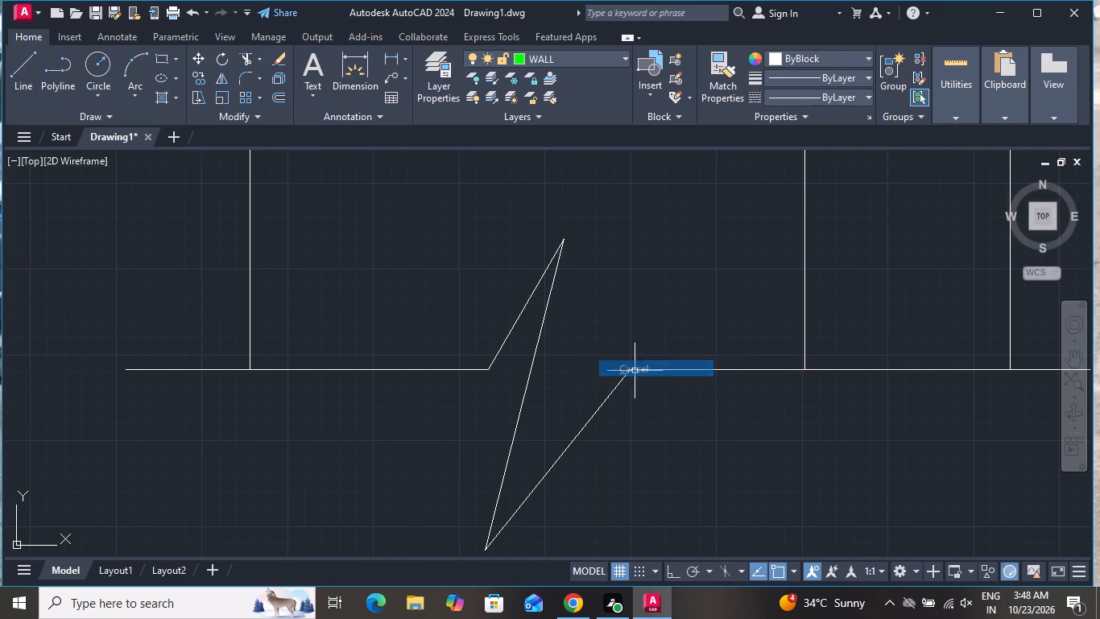
# Add multiline text reading PARAPET WALL 3'0" HIGH just above the section drawing's parapet and close the text editor.
pyautogui.scroll(-6, 631, 400)
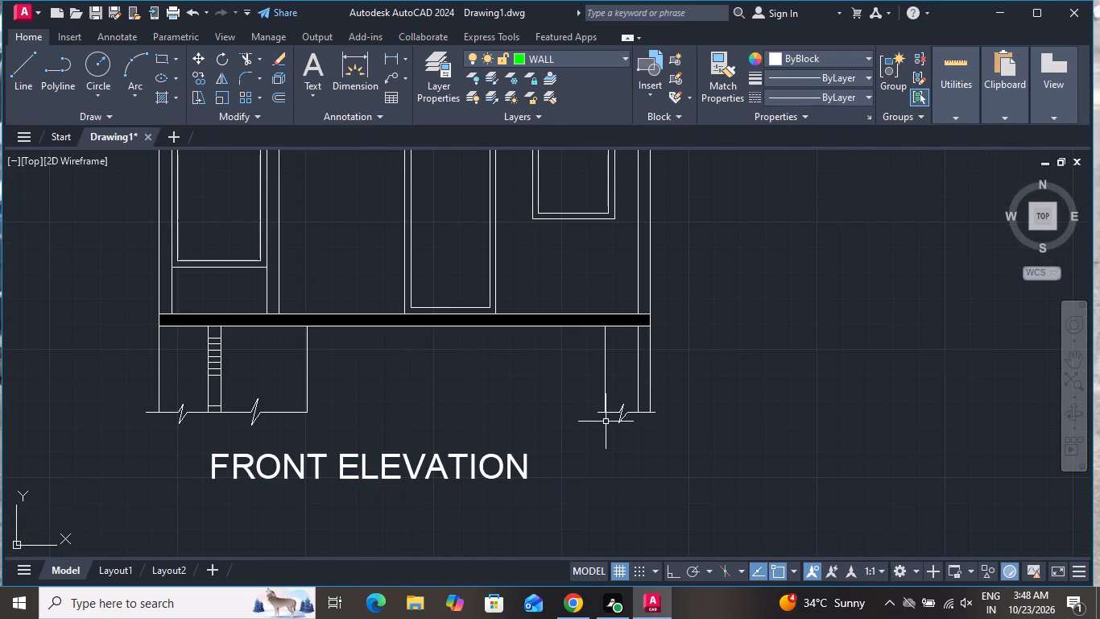
pyautogui.scroll(-3, 606, 422)
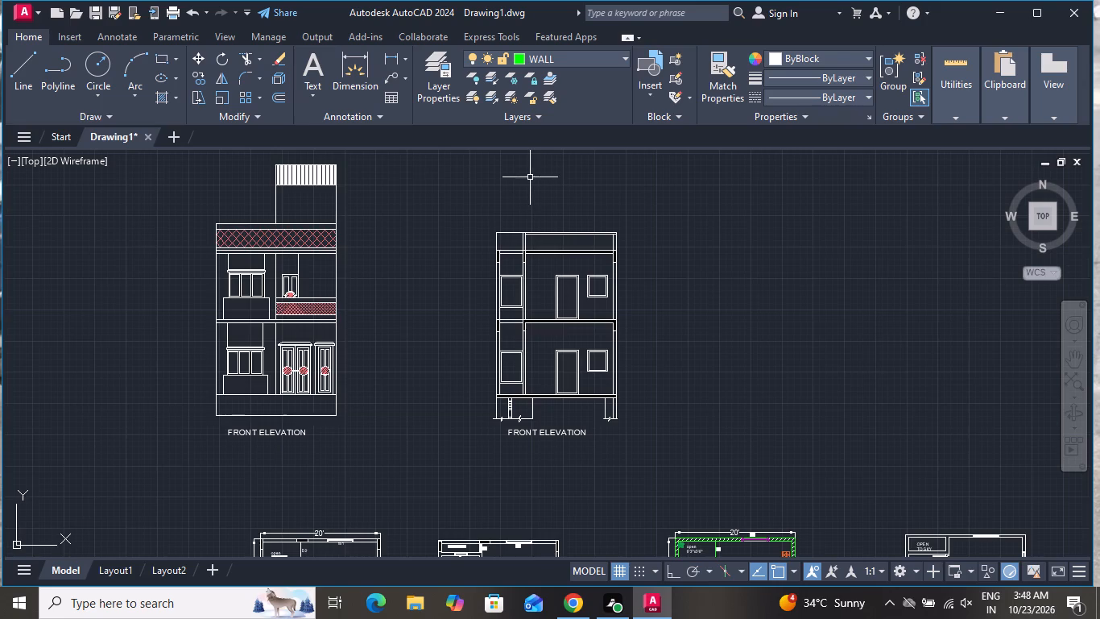
pyautogui.scroll(2, 530, 177)
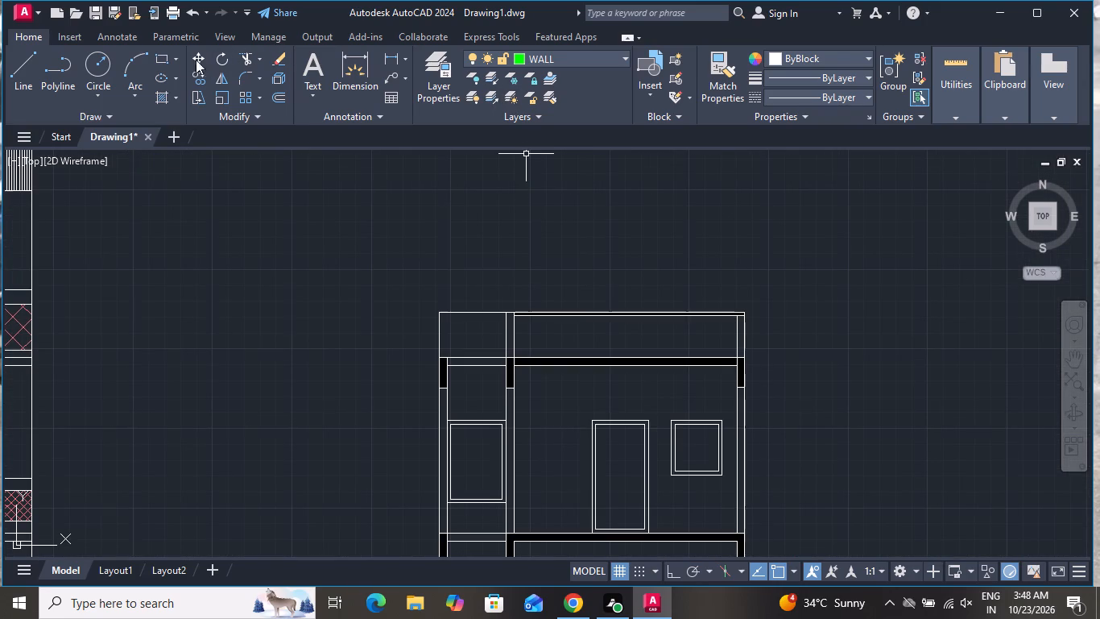
pyautogui.click(325, 71)
pyautogui.scroll(-2, 496, 211)
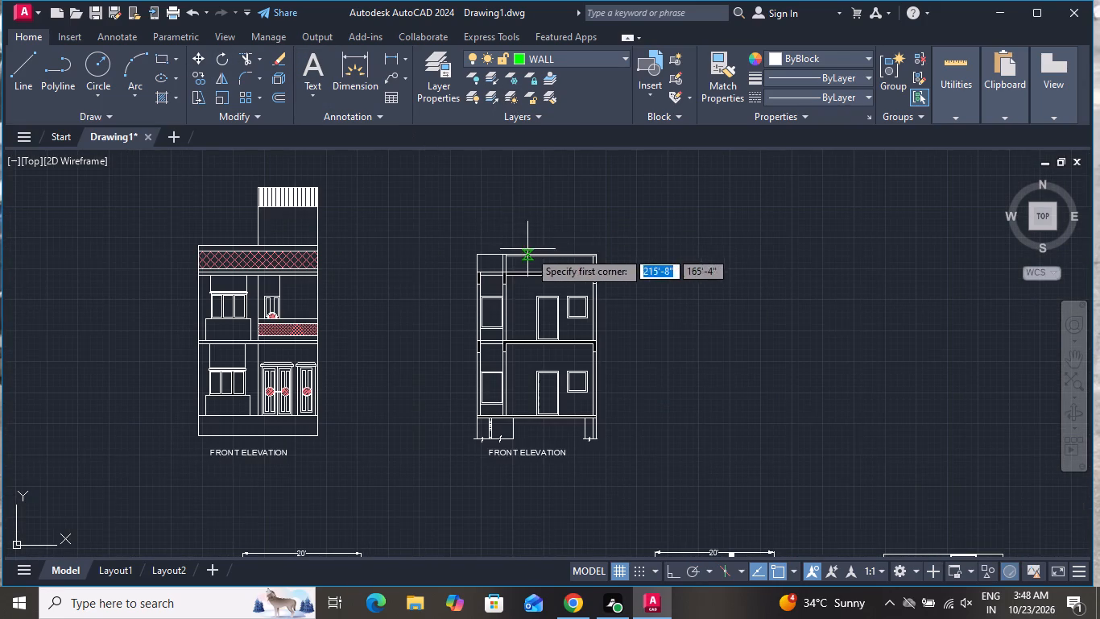
pyautogui.click(519, 233)
pyautogui.click(655, 242)
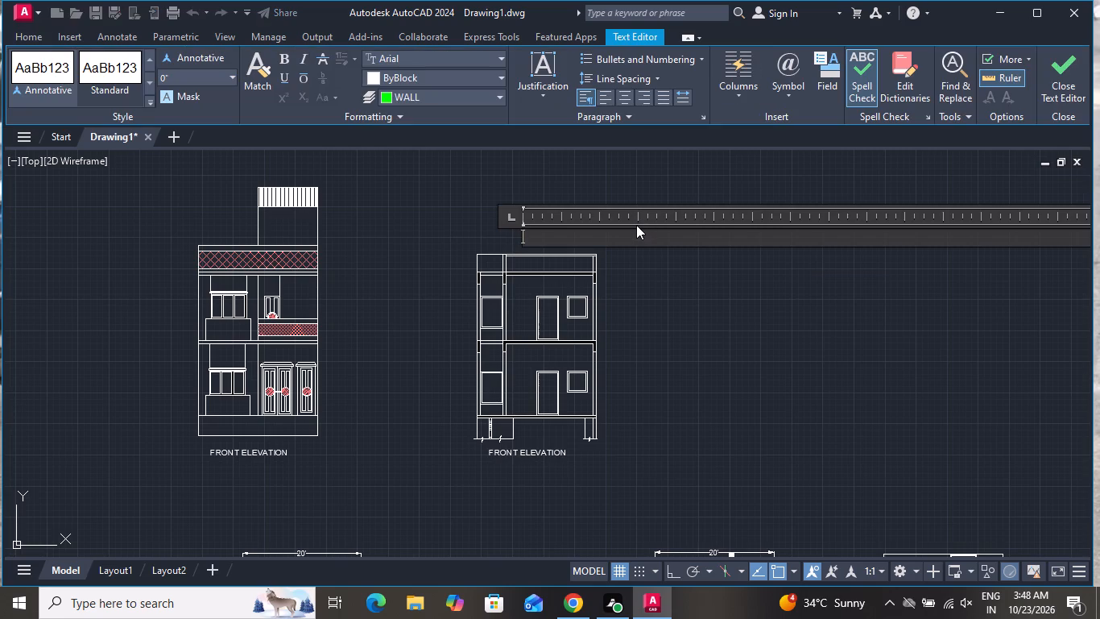
pyautogui.write('PARA')
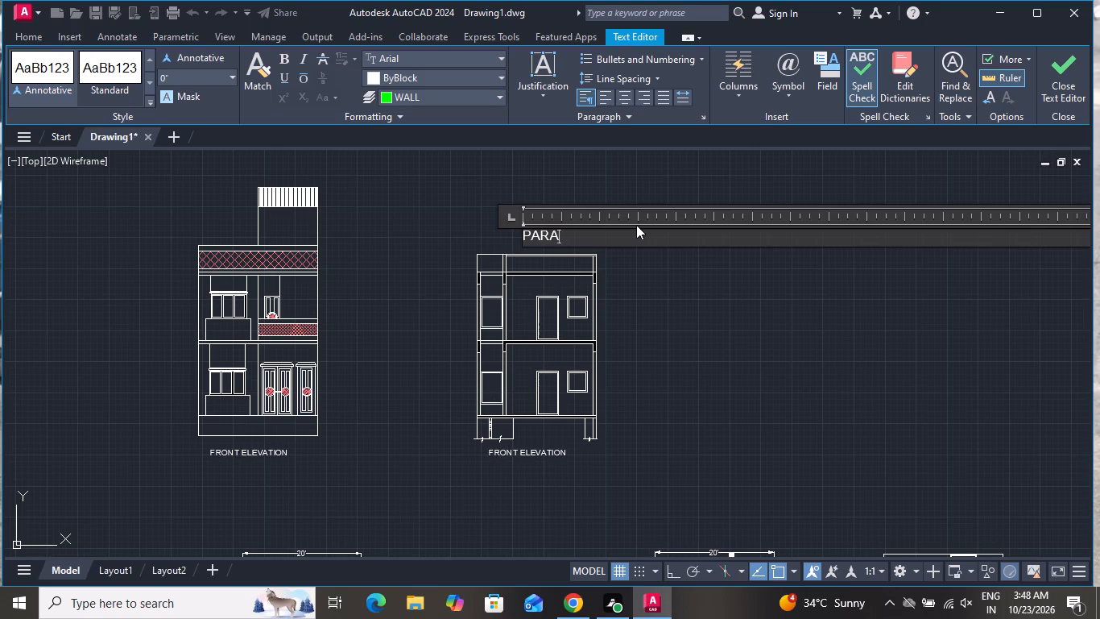
pyautogui.write('PET')
pyautogui.press('space')
pyautogui.write('WALL')
pyautogui.press('space')
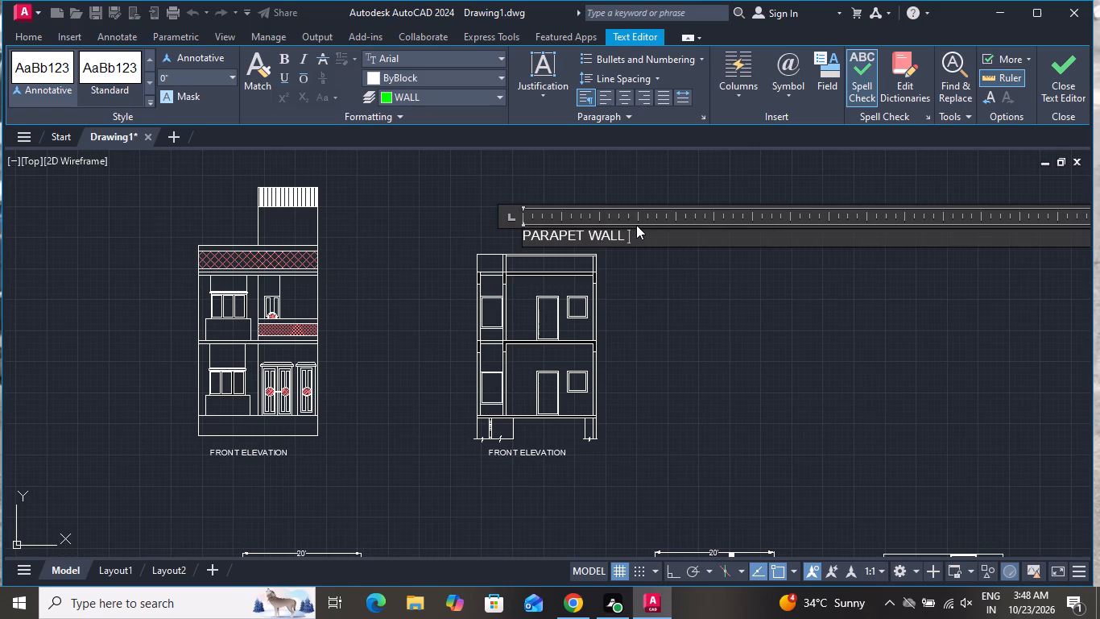
pyautogui.write('3\'0"')
pyautogui.press('space')
pyautogui.write('HIGH')
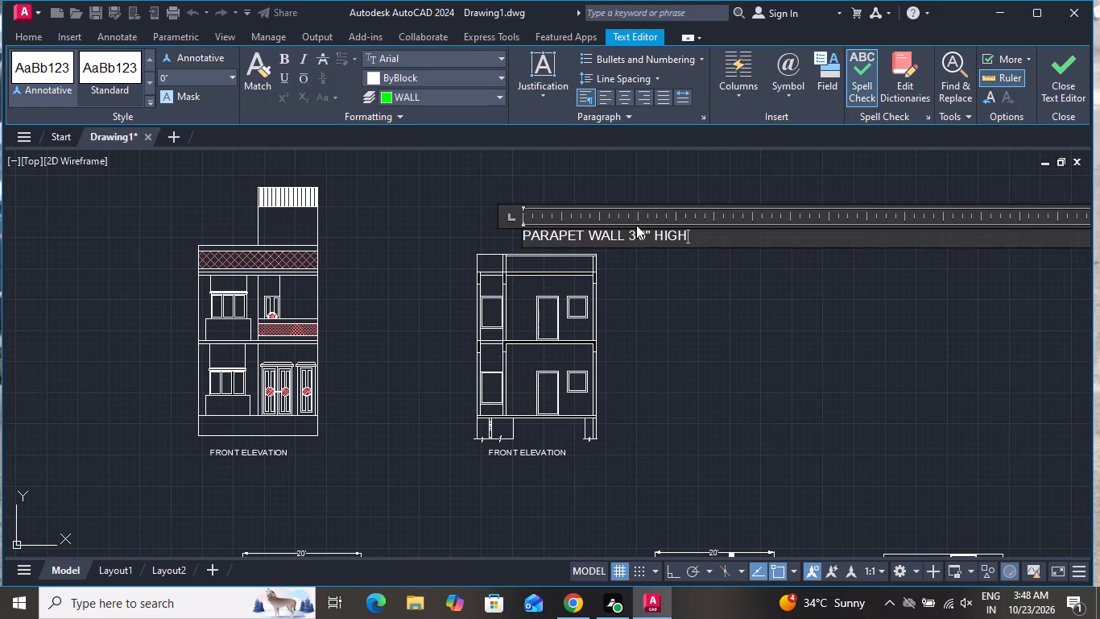
pyautogui.click(664, 267)
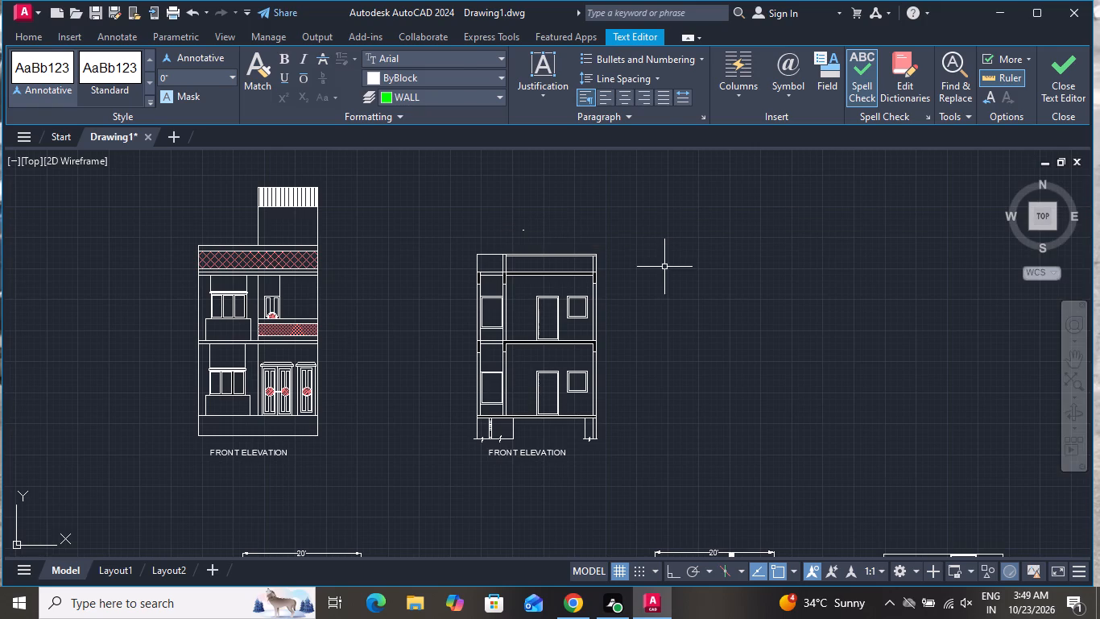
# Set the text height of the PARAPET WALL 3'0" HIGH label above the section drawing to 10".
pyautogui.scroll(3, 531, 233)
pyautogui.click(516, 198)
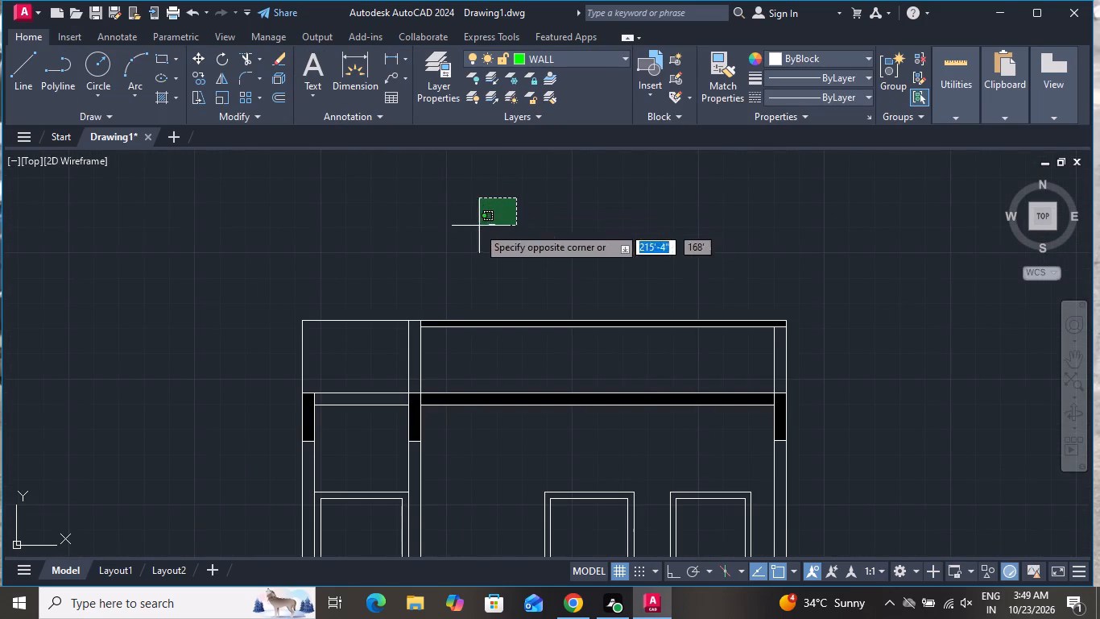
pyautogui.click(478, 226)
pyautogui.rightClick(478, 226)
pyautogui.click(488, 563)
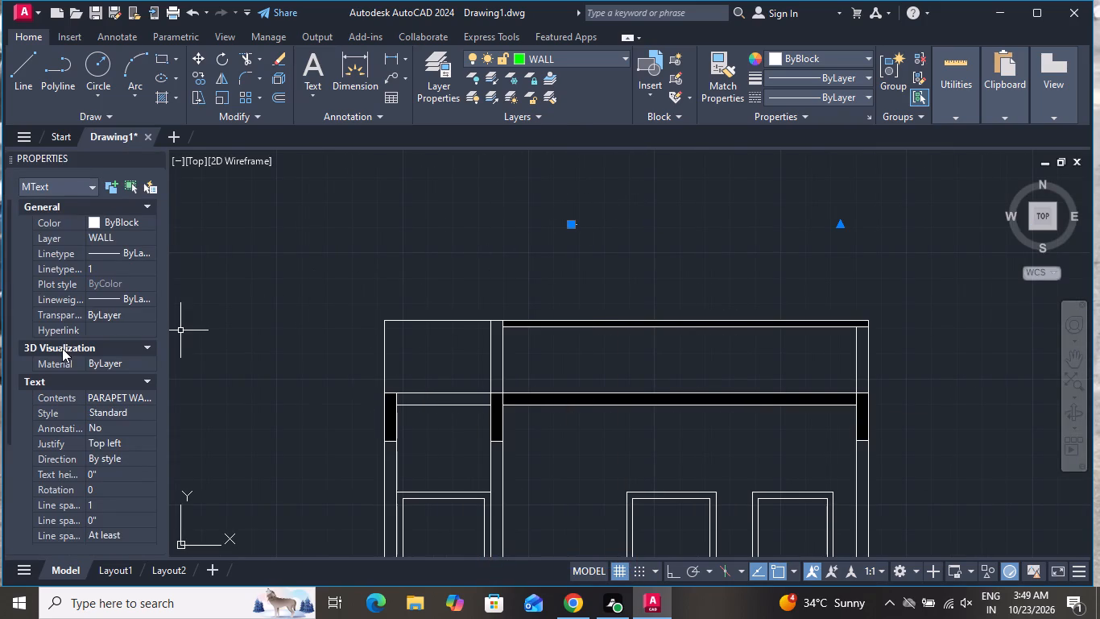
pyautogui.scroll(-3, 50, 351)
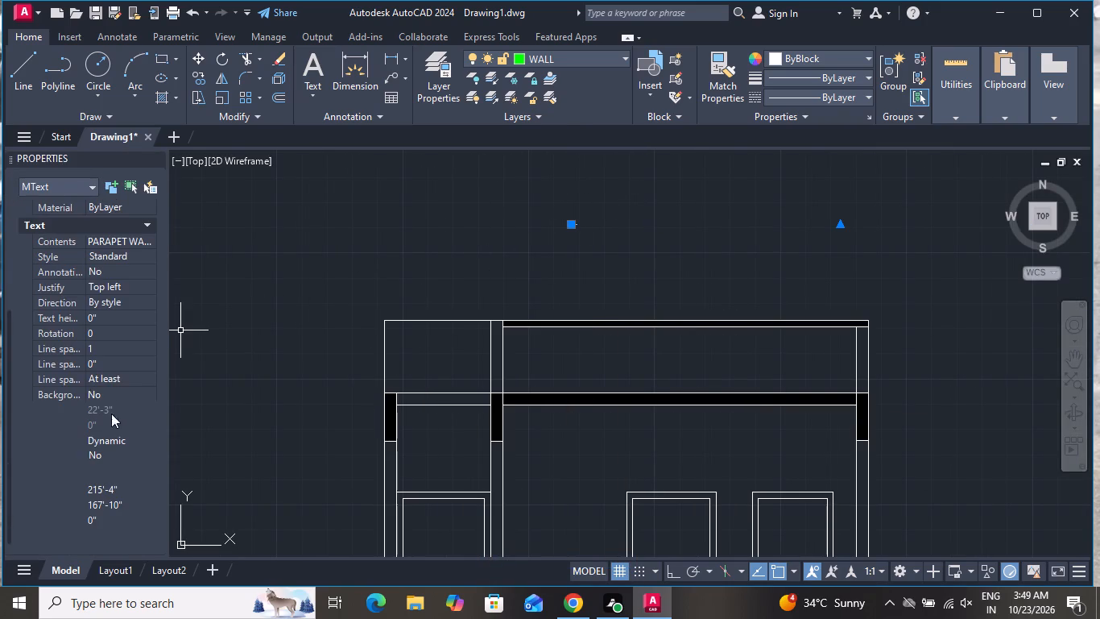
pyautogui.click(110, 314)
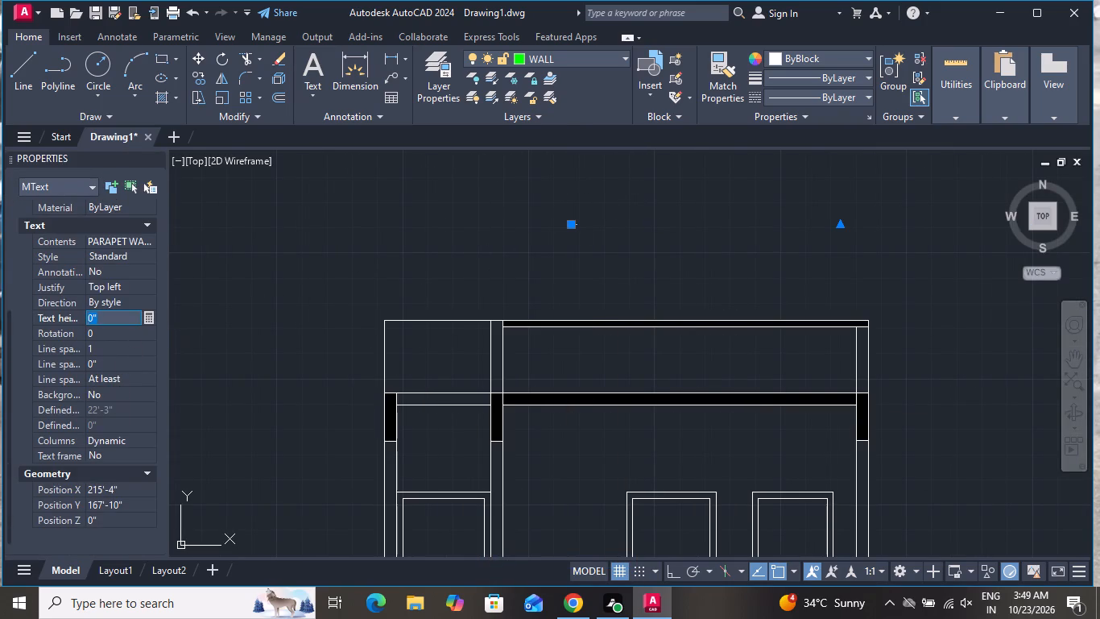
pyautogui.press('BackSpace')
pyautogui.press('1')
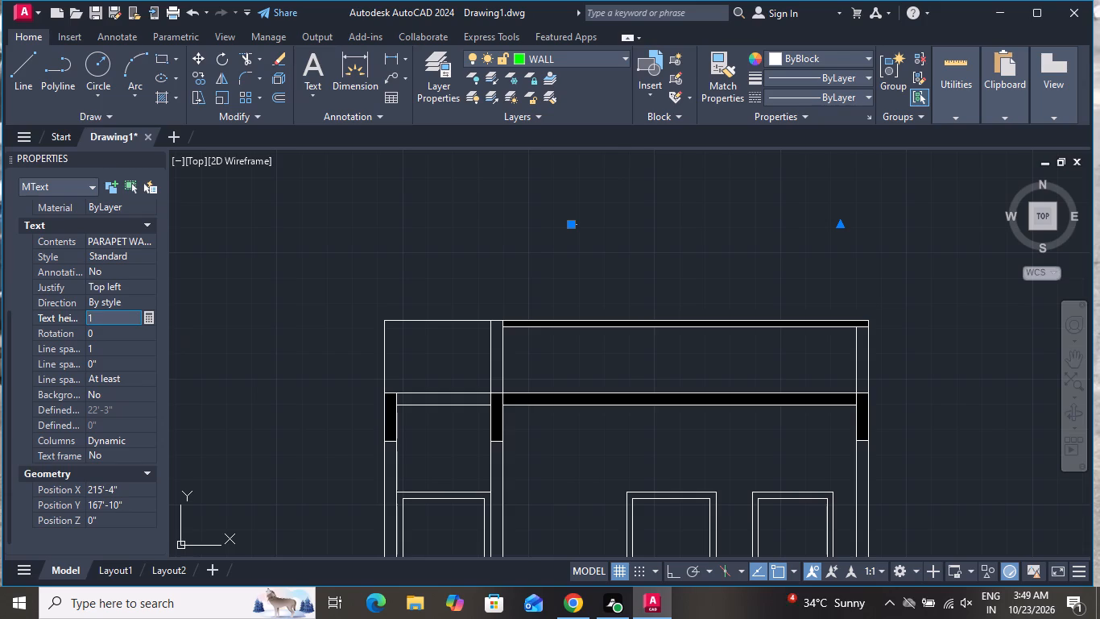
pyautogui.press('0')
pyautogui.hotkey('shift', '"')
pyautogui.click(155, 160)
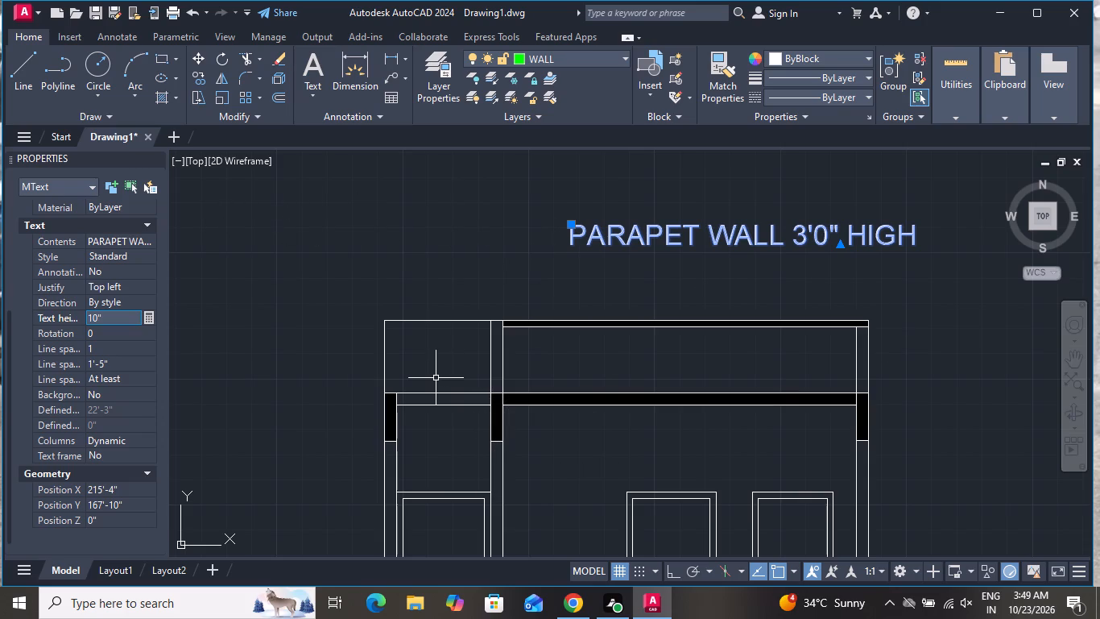
# Move the PARAPET WALL 3'0" HIGH label to just above the parapet, starting in line with the parapet's left edge.
pyautogui.click(191, 60)
pyautogui.click(569, 243)
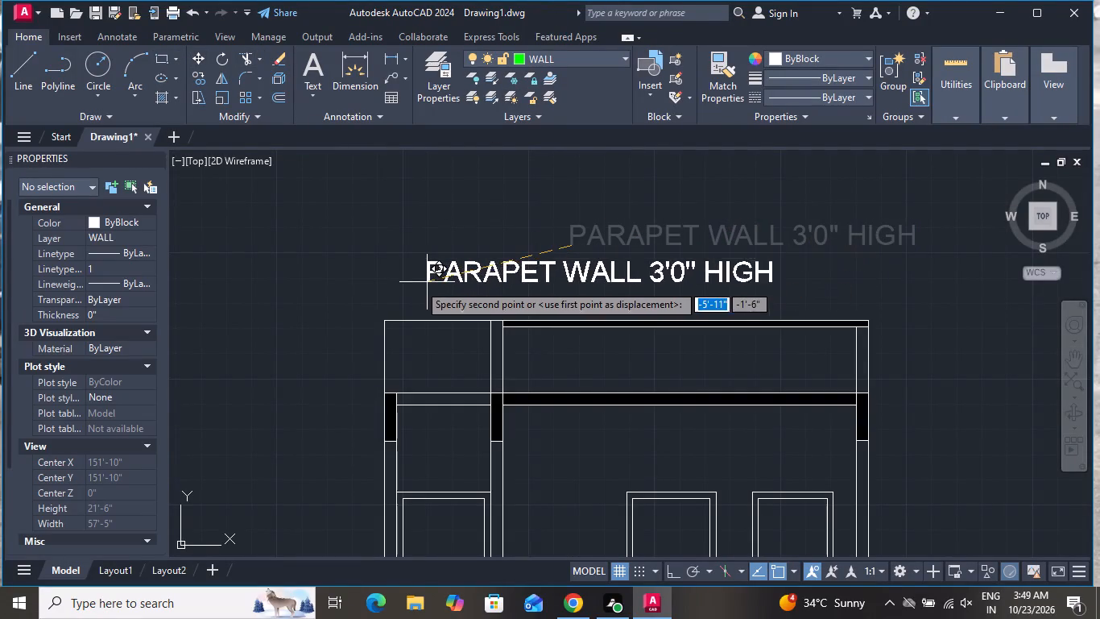
pyautogui.click(384, 287)
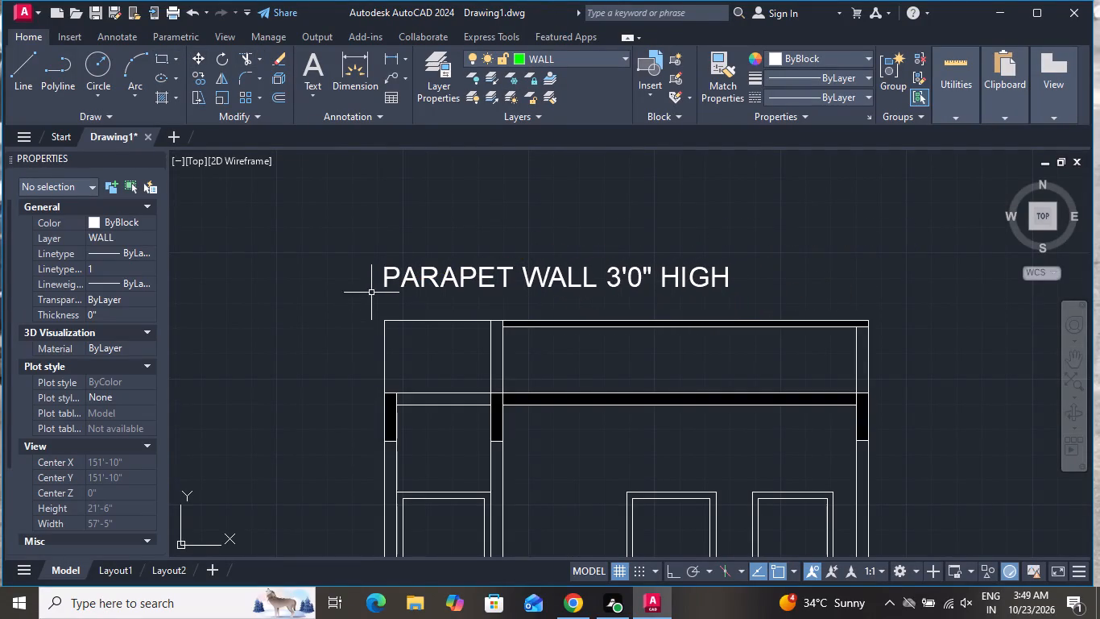
pyautogui.rightClick(437, 177)
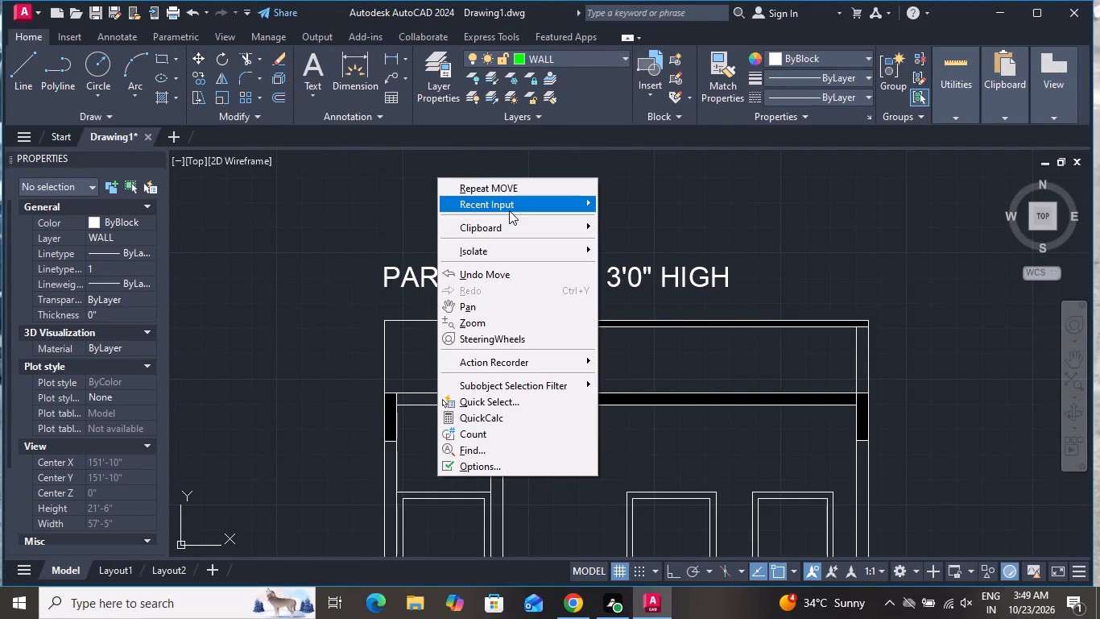
pyautogui.click(373, 197)
pyautogui.click(344, 203)
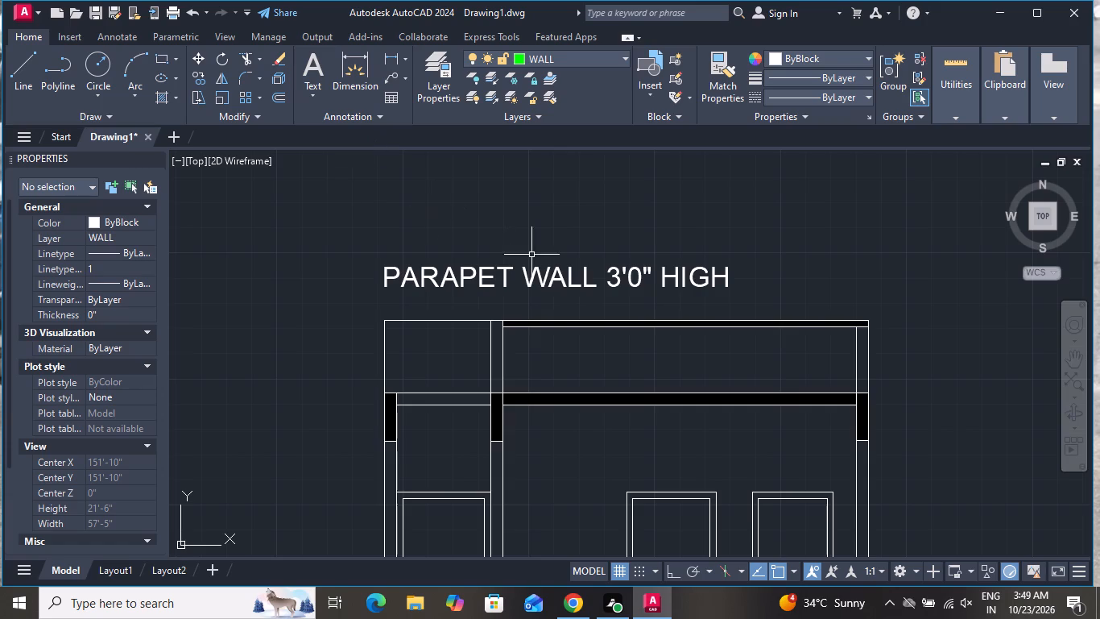
# Set the text height of the PARAPET WALL 3'0" HIGH label to 8".
pyautogui.click(554, 287)
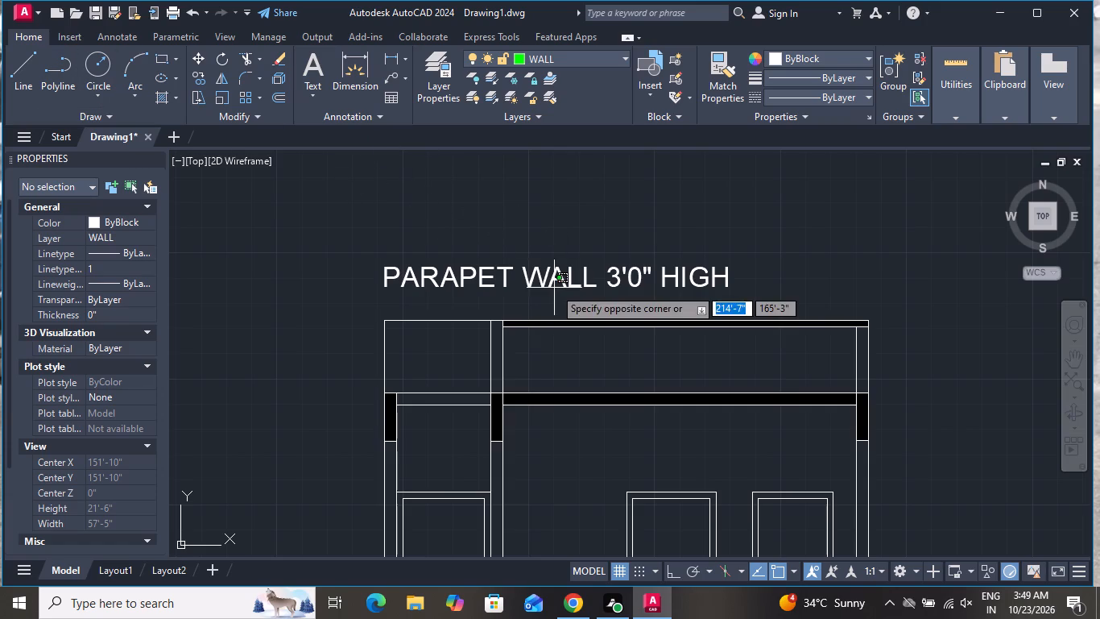
pyautogui.click(541, 274)
pyautogui.rightClick(537, 276)
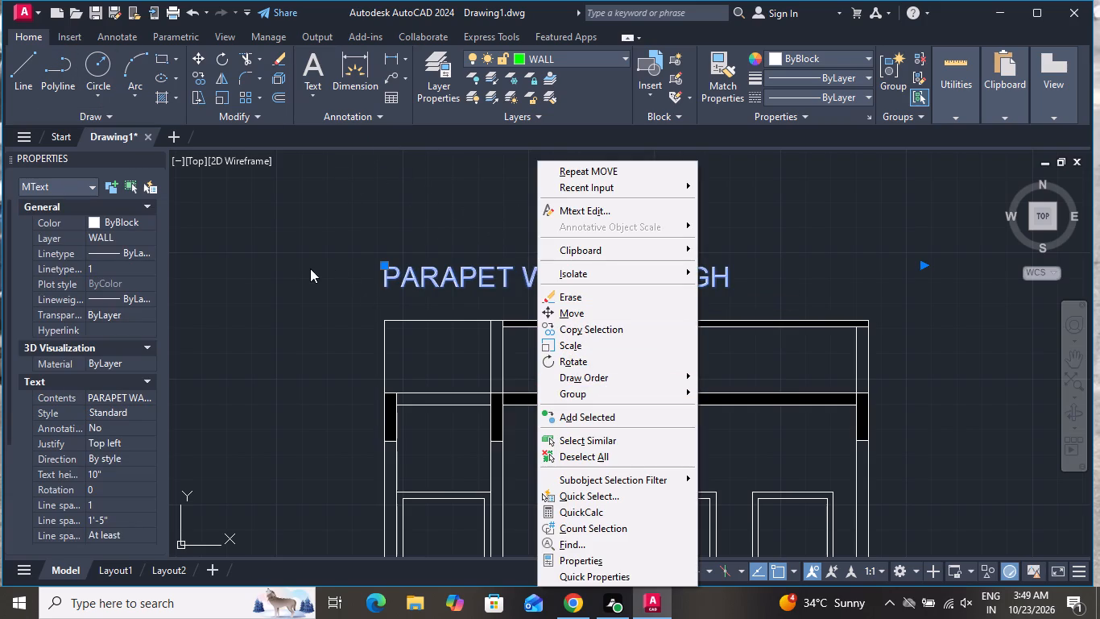
pyautogui.click(105, 472)
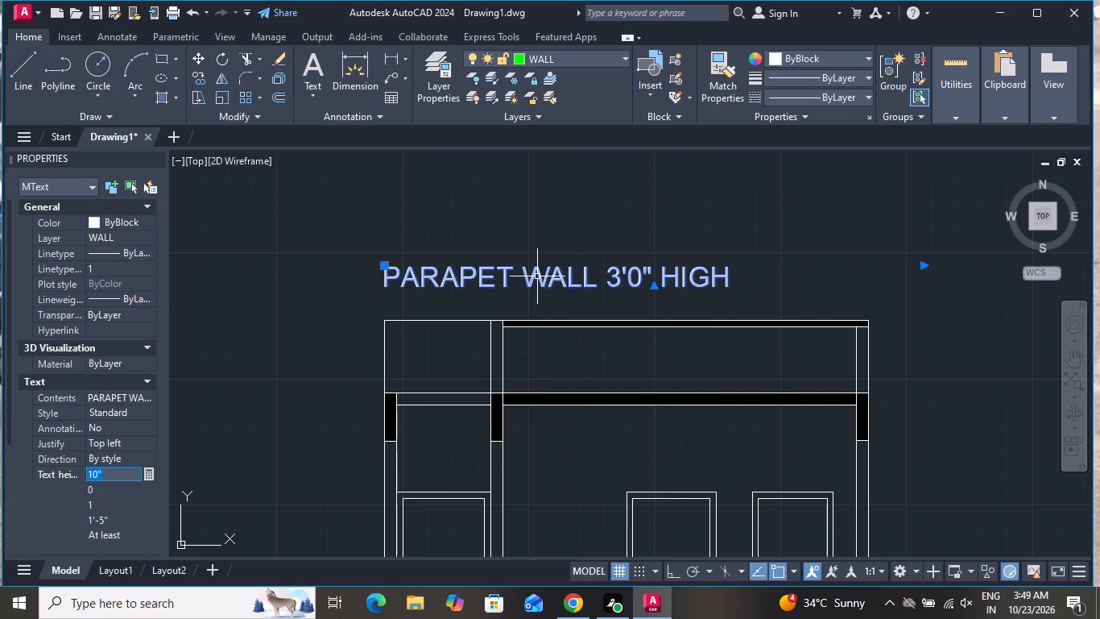
pyautogui.press('BackSpace')
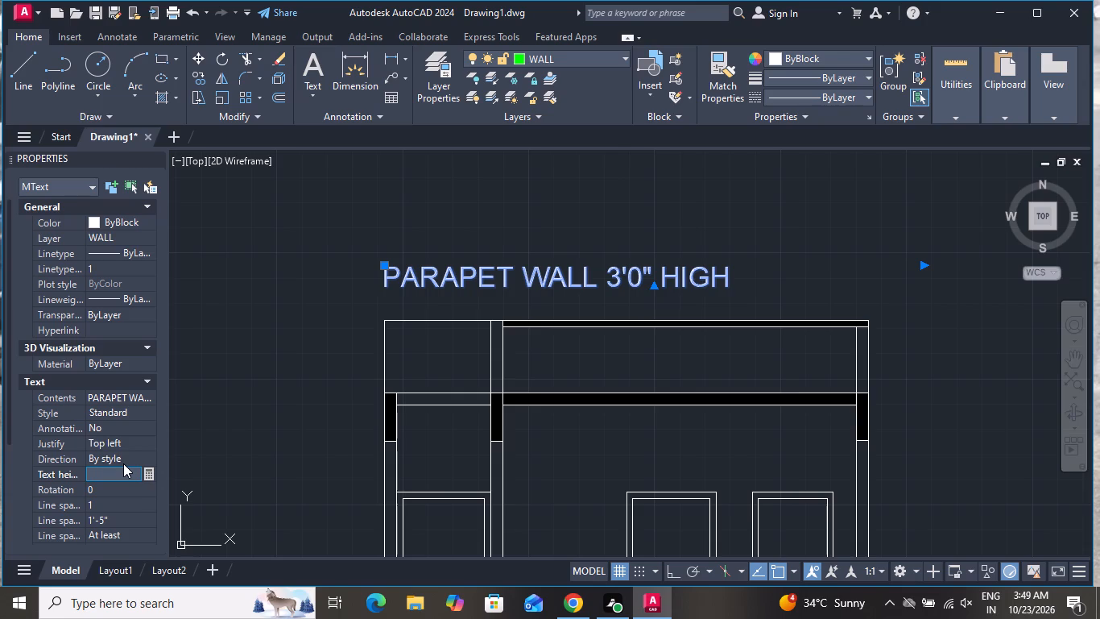
pyautogui.press('8')
pyautogui.hotkey('shift', '"')
pyautogui.click(158, 157)
pyautogui.click(154, 160)
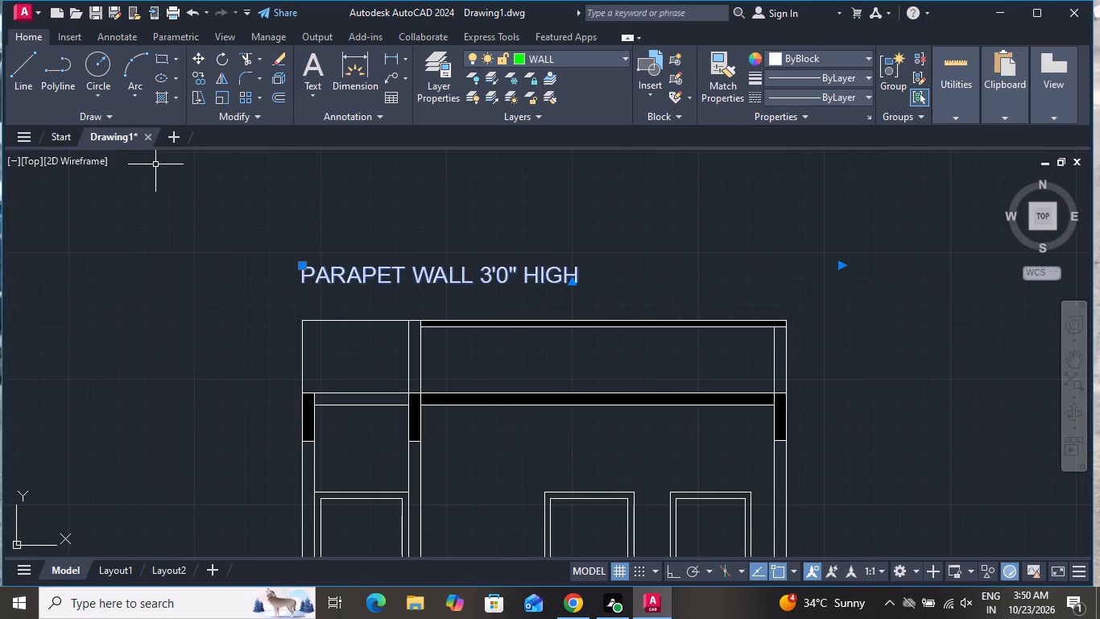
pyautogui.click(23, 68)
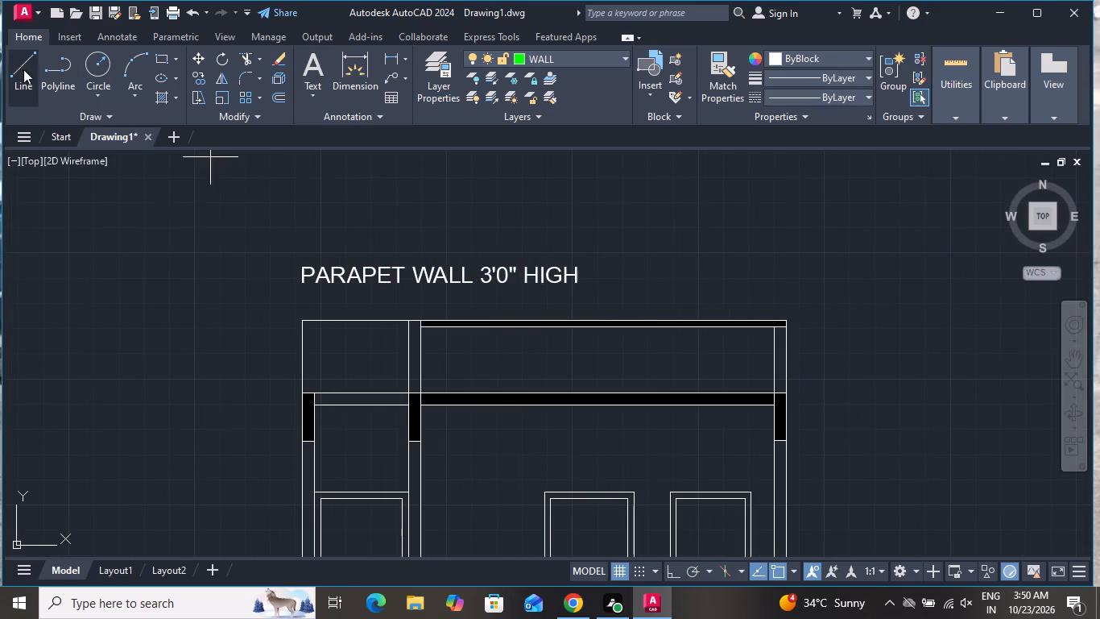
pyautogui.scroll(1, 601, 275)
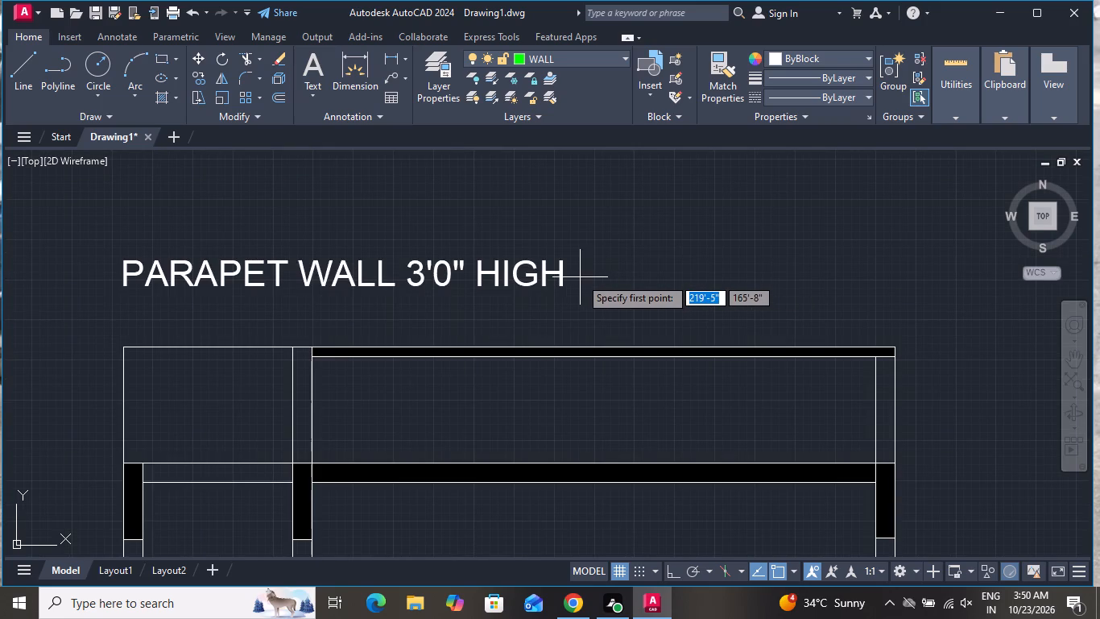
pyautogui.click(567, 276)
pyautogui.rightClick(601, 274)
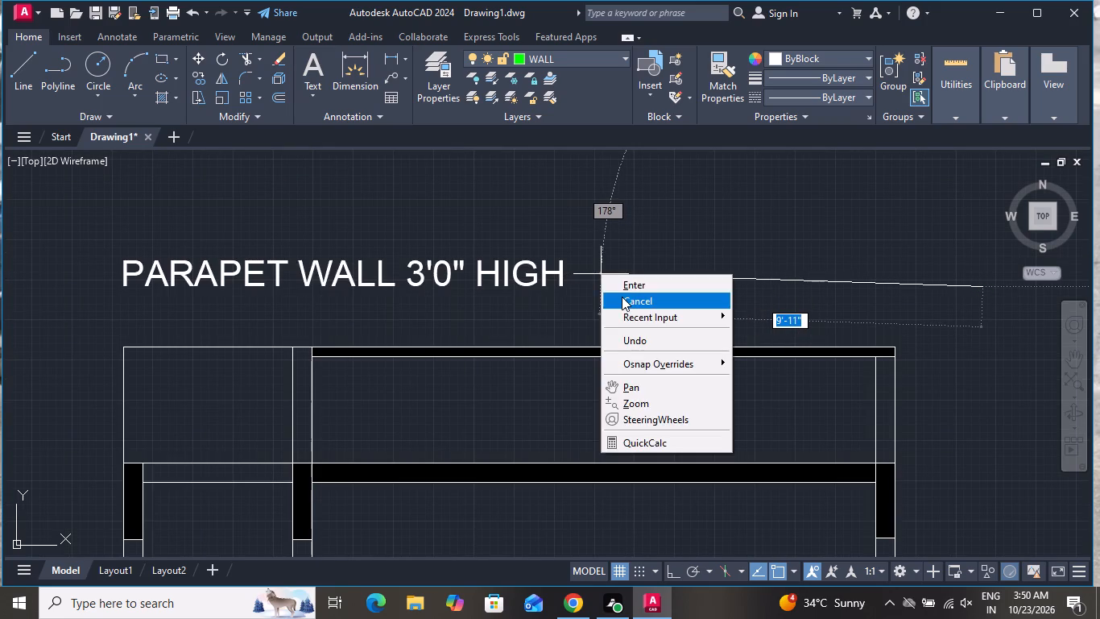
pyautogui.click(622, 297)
# Draw a leader with Ortho on, running horizontally from the end of the parapet label and straight down to just above the parapet.
pyautogui.click(22, 57)
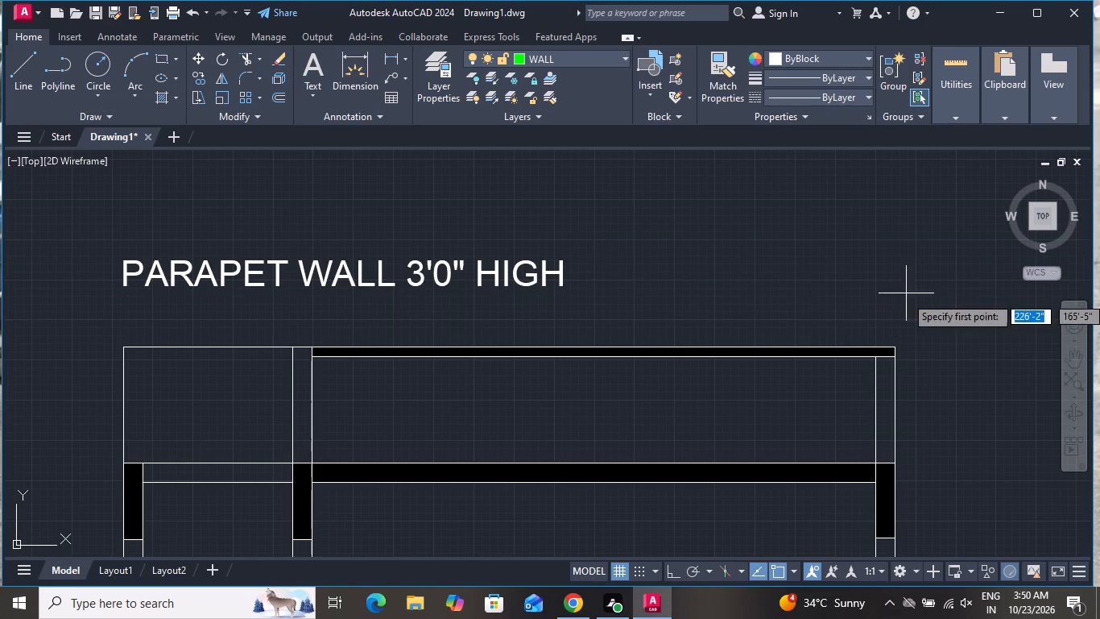
pyautogui.click(575, 276)
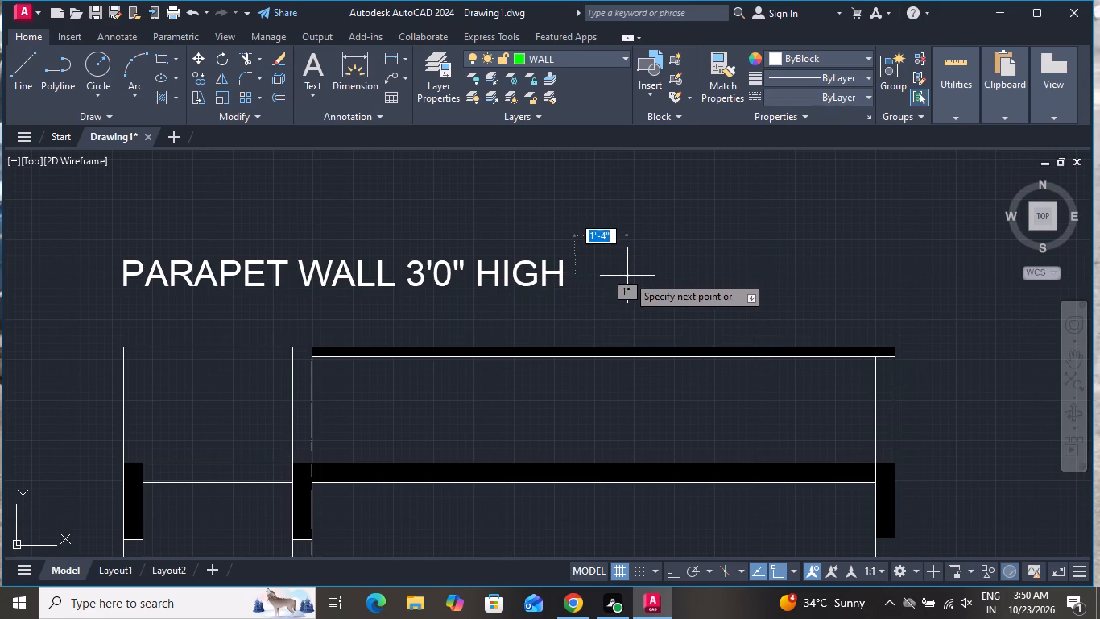
pyautogui.click(668, 570)
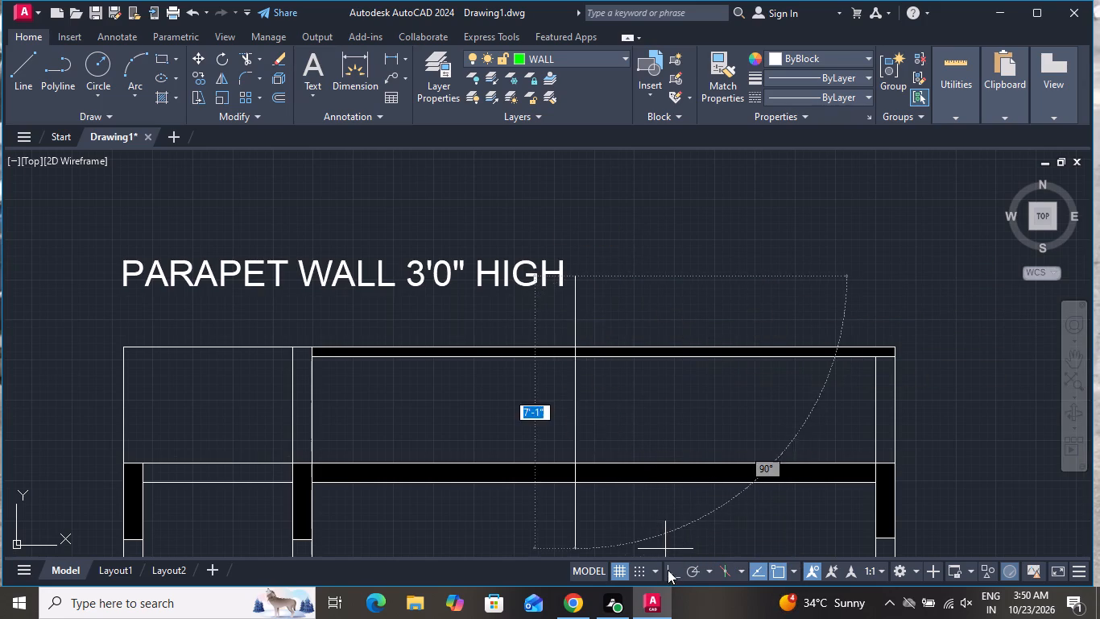
pyautogui.click(631, 293)
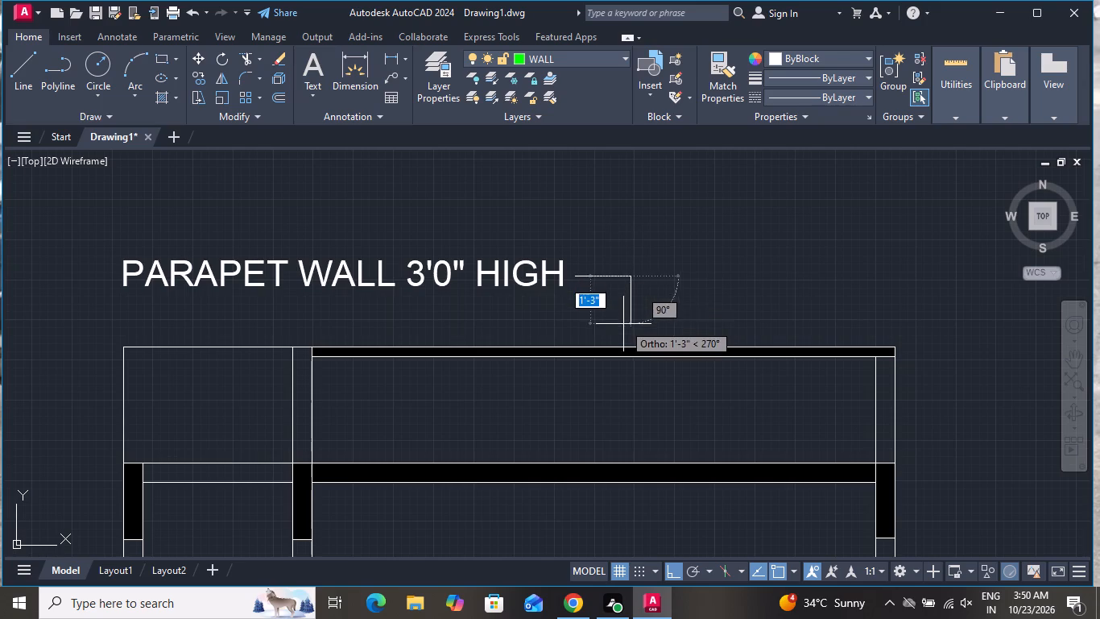
pyautogui.scroll(3, 624, 324)
pyautogui.click(627, 333)
# Draw a downward triangular arrowhead about 6" wide at the leader's lower end with Ortho off for the sides, and end Line.
pyautogui.click(604, 332)
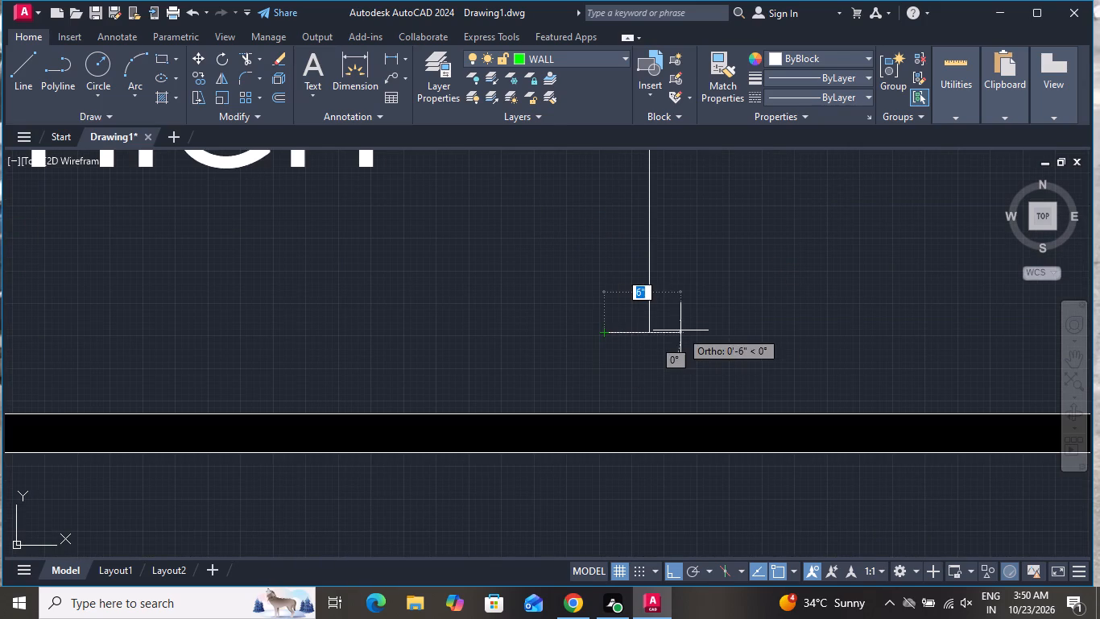
pyautogui.click(683, 328)
pyautogui.click(676, 569)
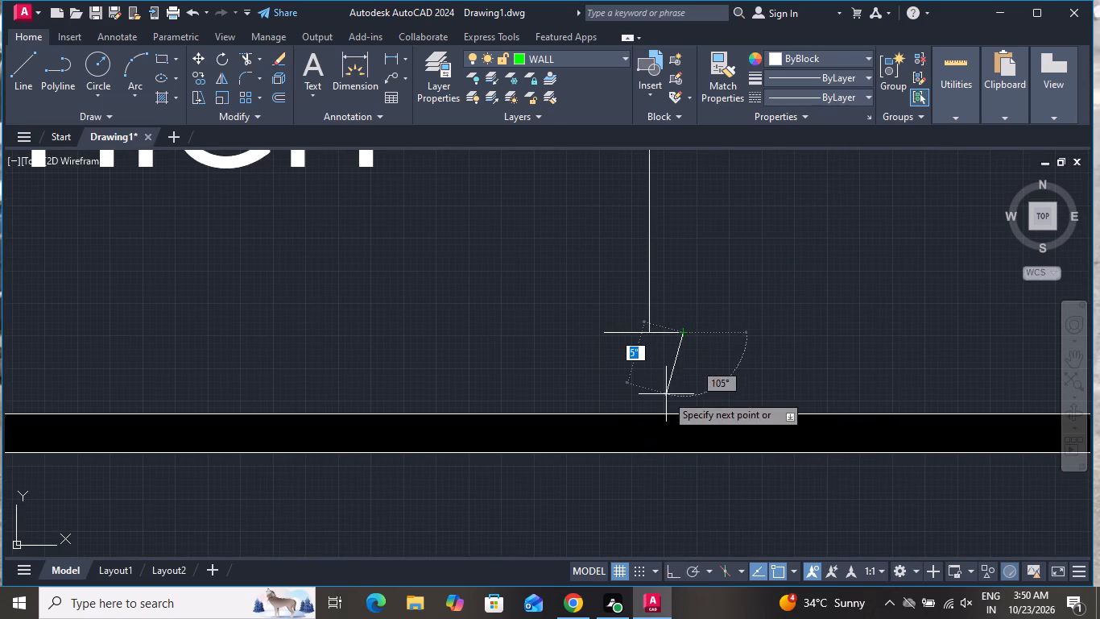
pyautogui.click(639, 398)
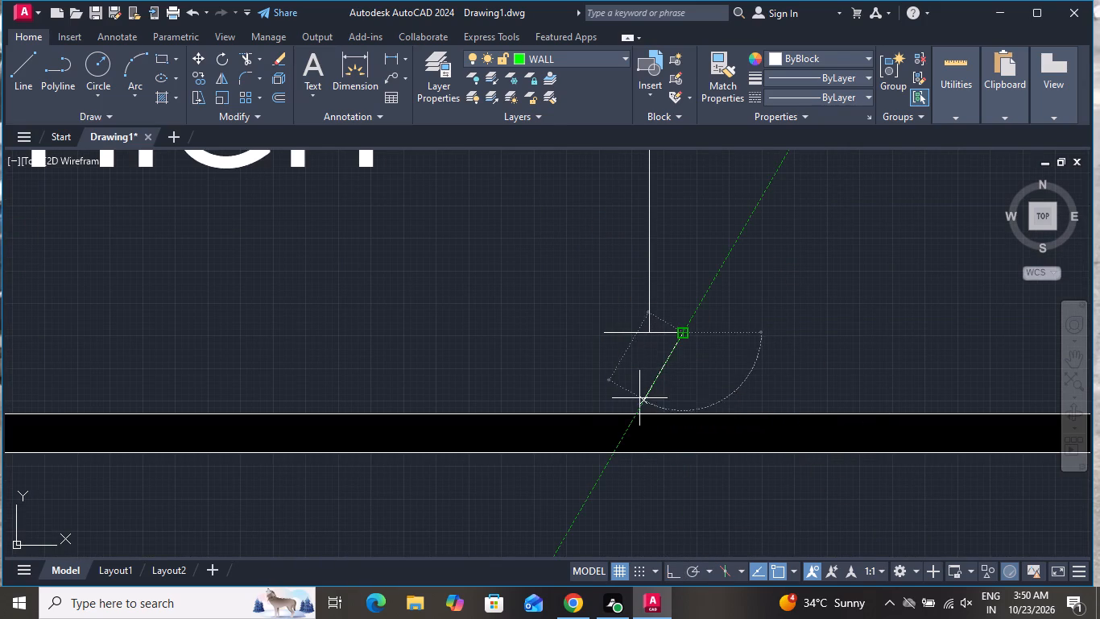
pyautogui.click(605, 334)
pyautogui.rightClick(605, 333)
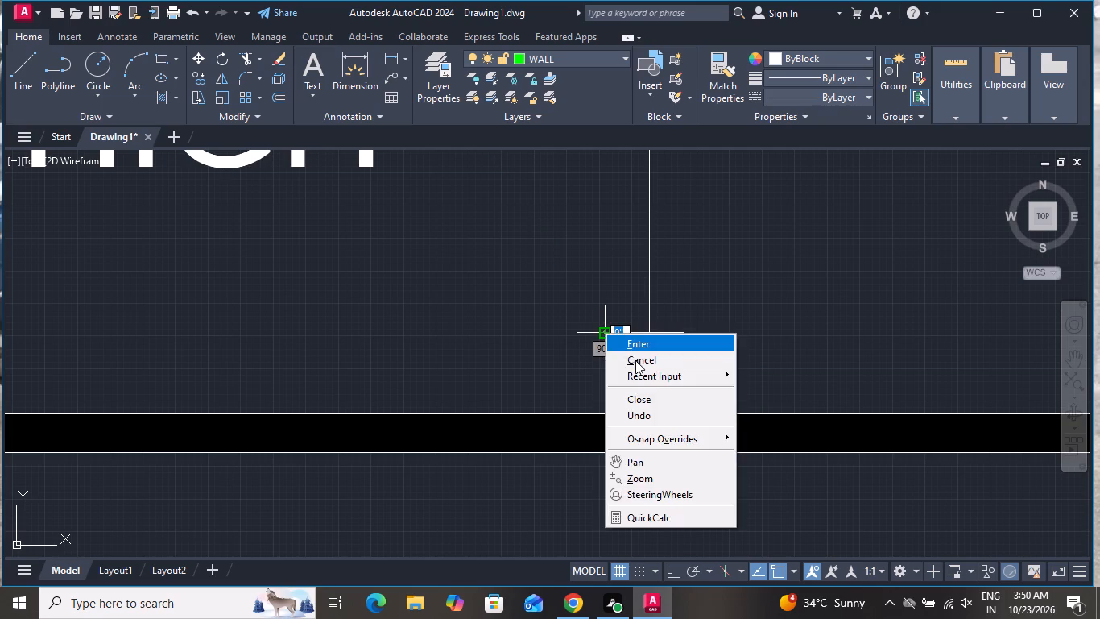
pyautogui.click(635, 360)
# Add a vertical linear dimension for the parapet's height, from the roof slab's top to the parapet's top, inside the parapet outline.
pyautogui.scroll(-3, 627, 399)
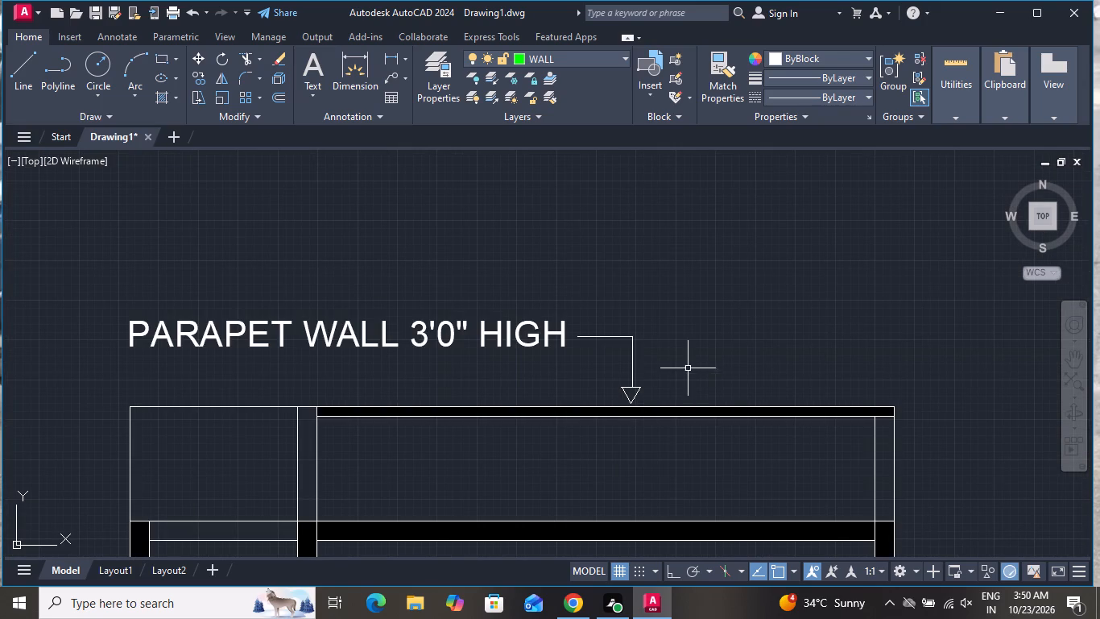
pyautogui.click(394, 56)
pyautogui.click(748, 523)
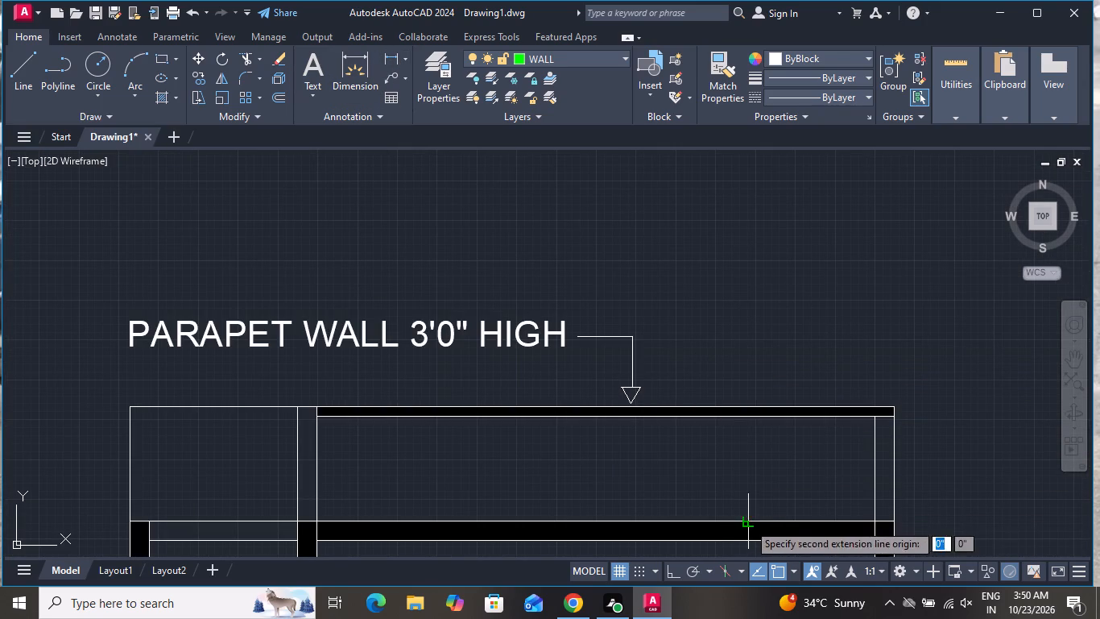
pyautogui.click(743, 406)
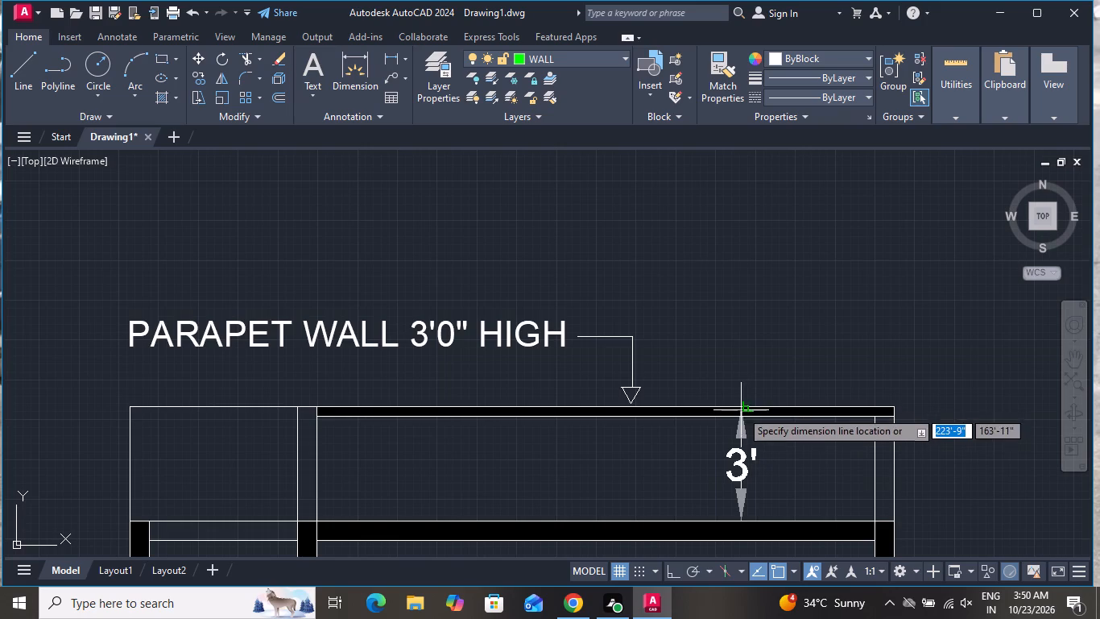
pyautogui.click(729, 413)
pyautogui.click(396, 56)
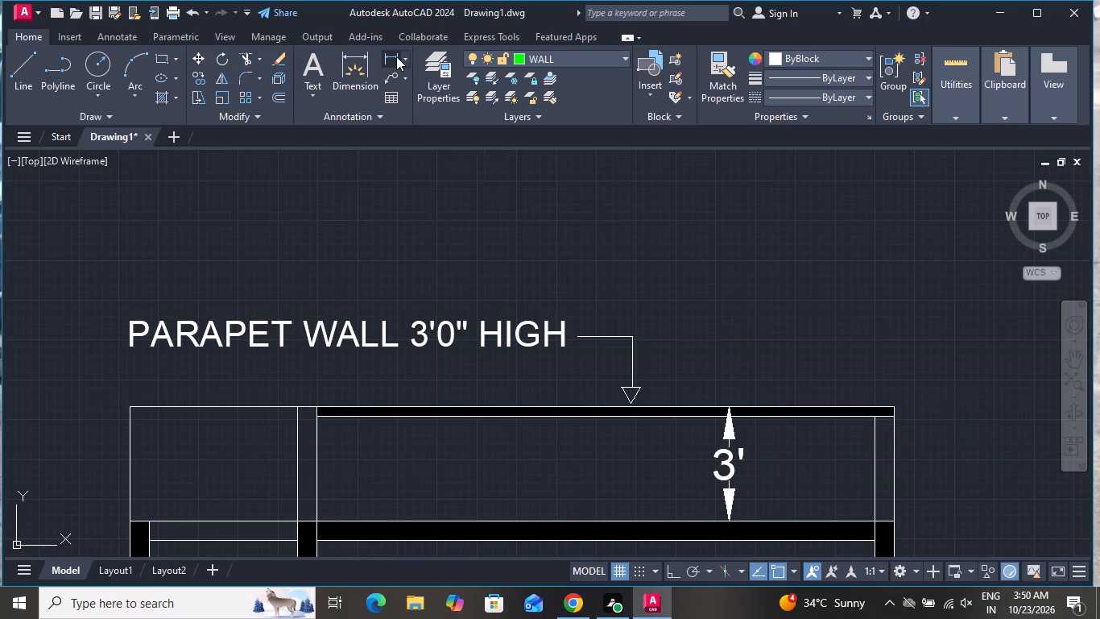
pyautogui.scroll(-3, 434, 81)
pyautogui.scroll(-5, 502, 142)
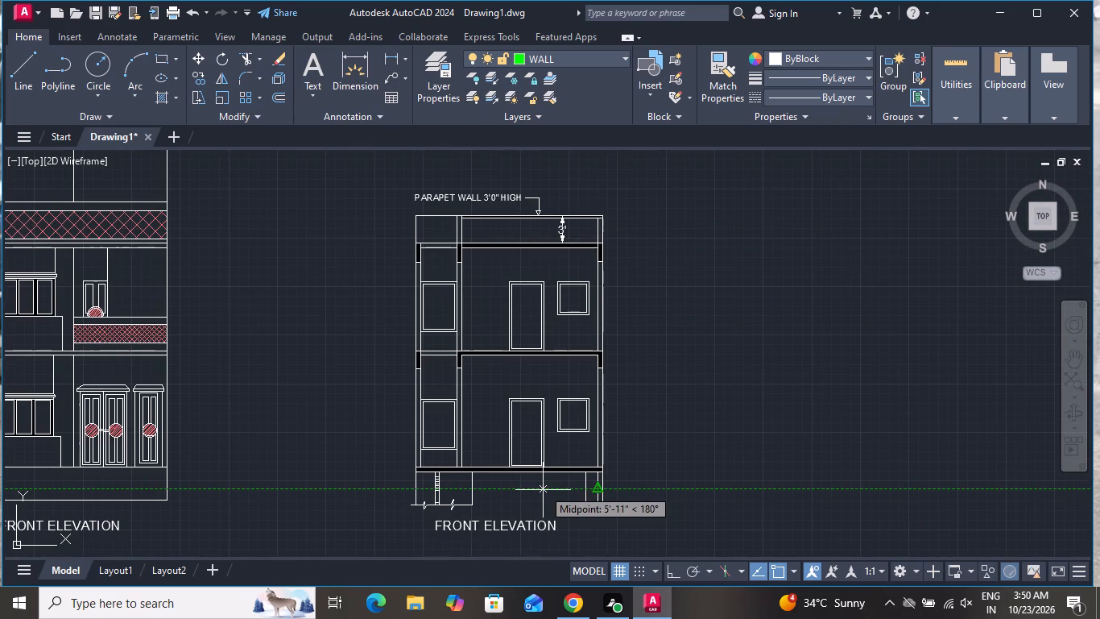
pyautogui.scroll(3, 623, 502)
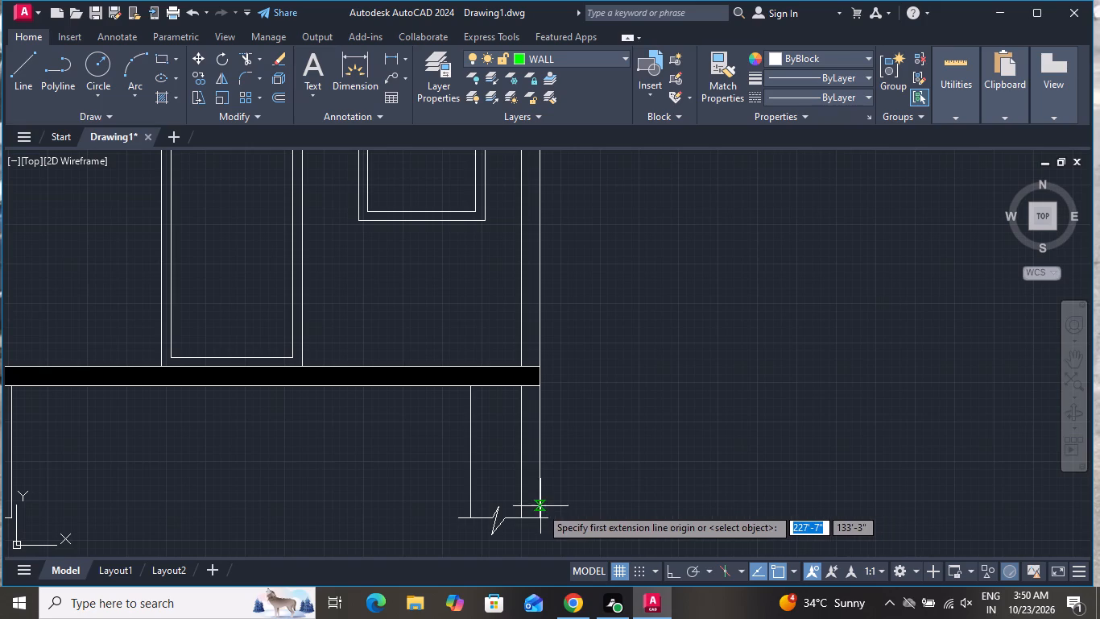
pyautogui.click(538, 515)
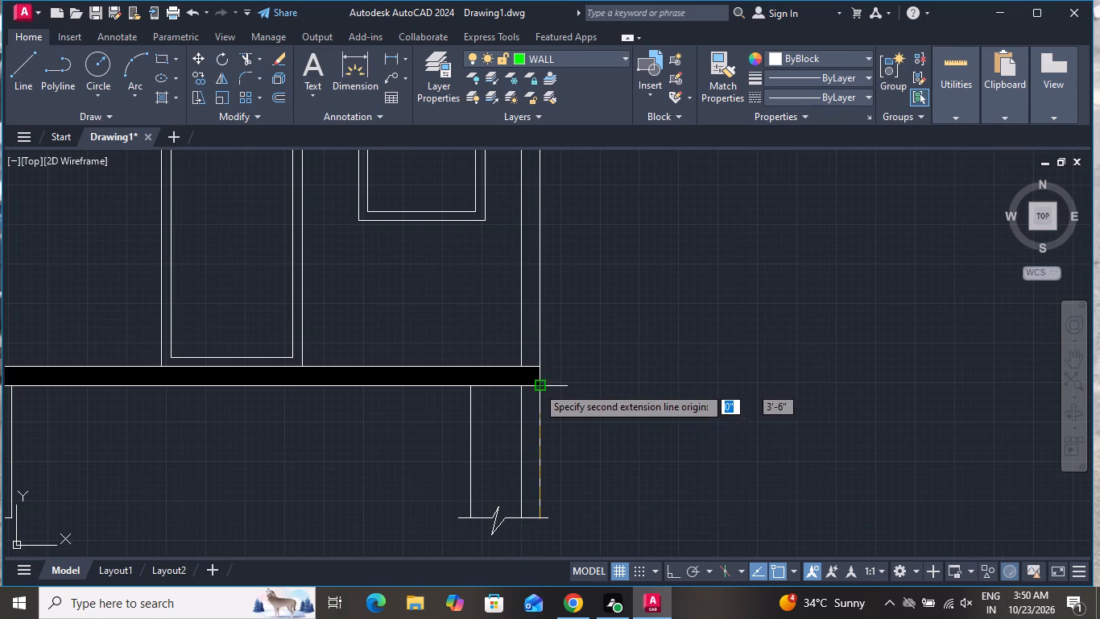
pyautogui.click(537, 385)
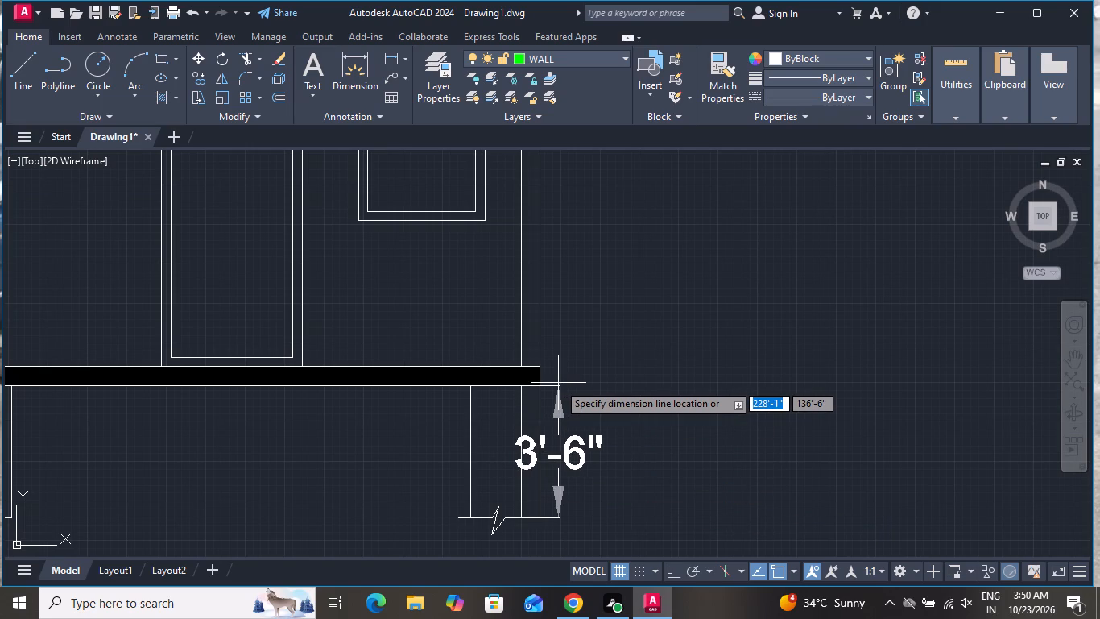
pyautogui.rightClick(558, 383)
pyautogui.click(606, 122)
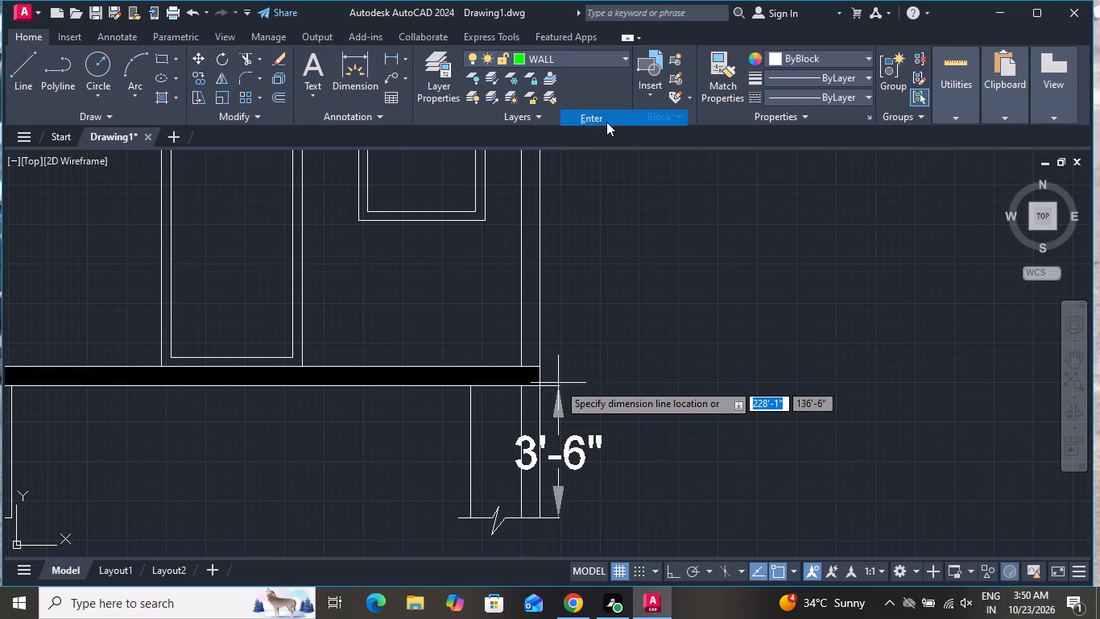
# Add a vertical linear dimension for the plinth's height, from the break line to the floor slab's top, just outside the section's right wall.
pyautogui.click(387, 55)
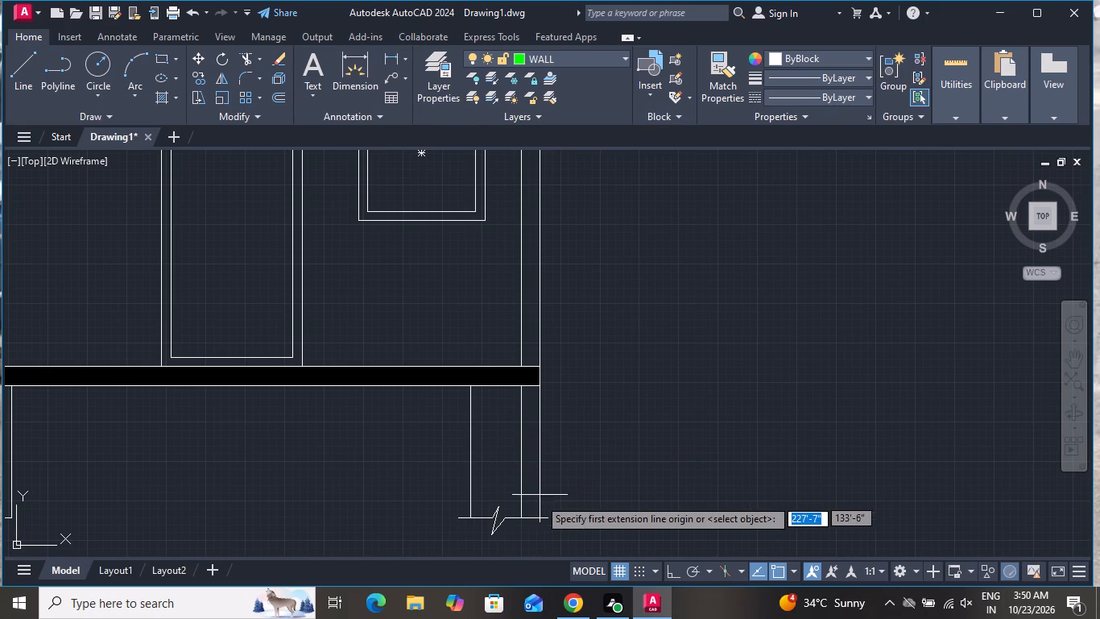
pyautogui.click(539, 515)
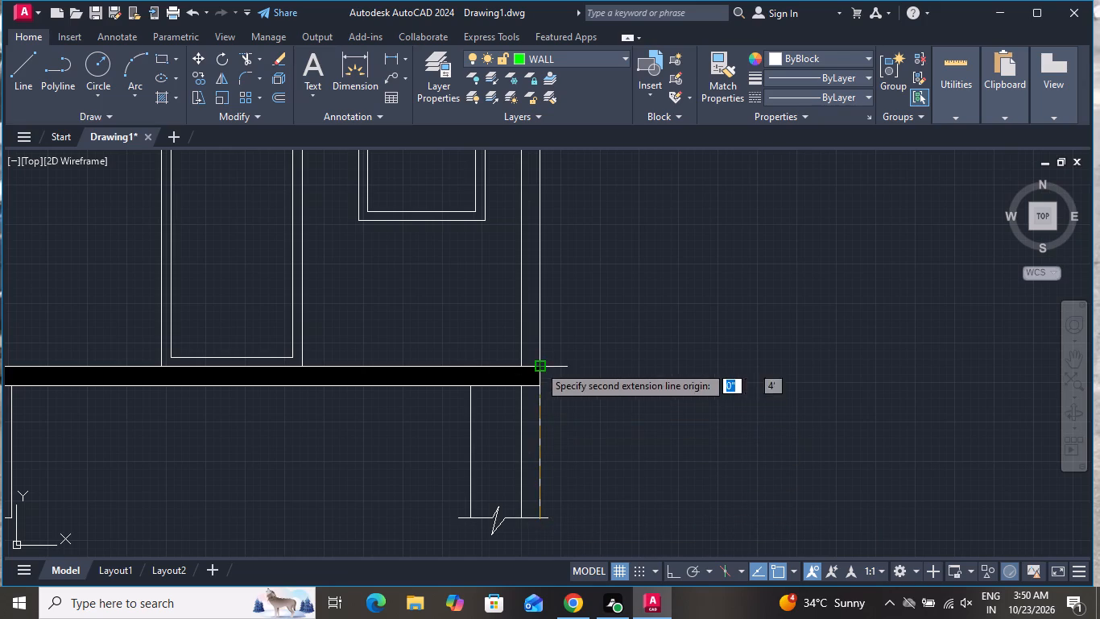
pyautogui.click(539, 364)
pyautogui.click(569, 380)
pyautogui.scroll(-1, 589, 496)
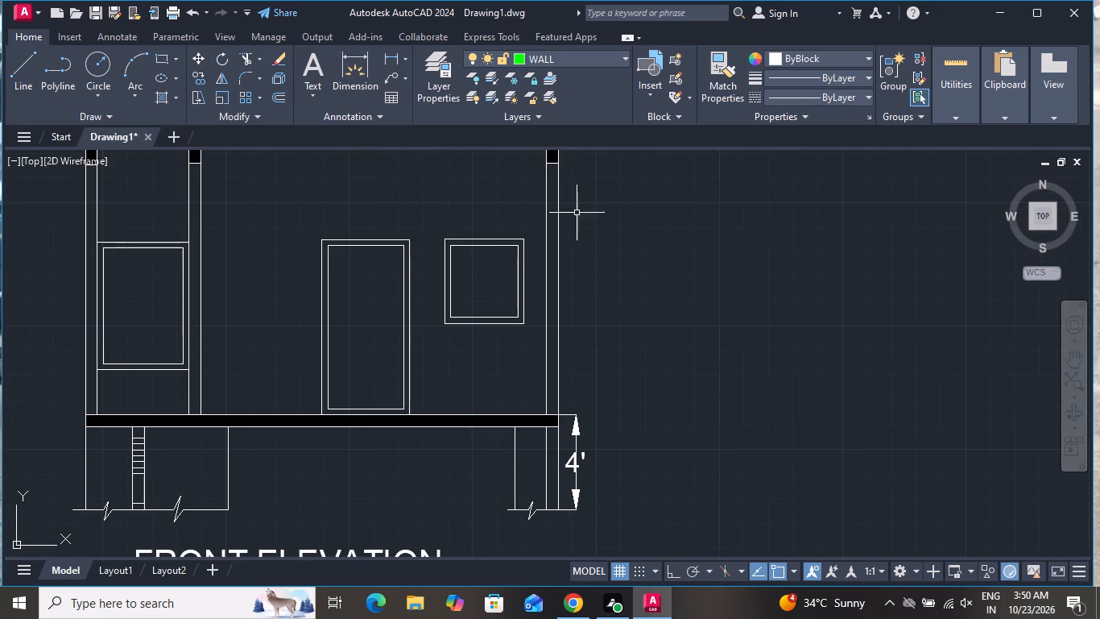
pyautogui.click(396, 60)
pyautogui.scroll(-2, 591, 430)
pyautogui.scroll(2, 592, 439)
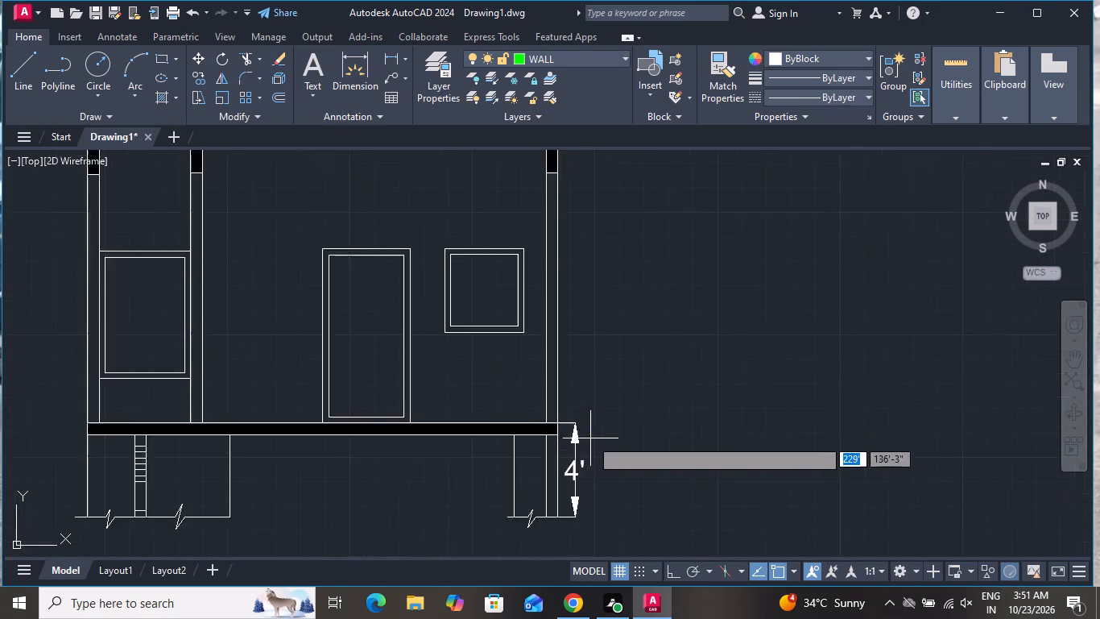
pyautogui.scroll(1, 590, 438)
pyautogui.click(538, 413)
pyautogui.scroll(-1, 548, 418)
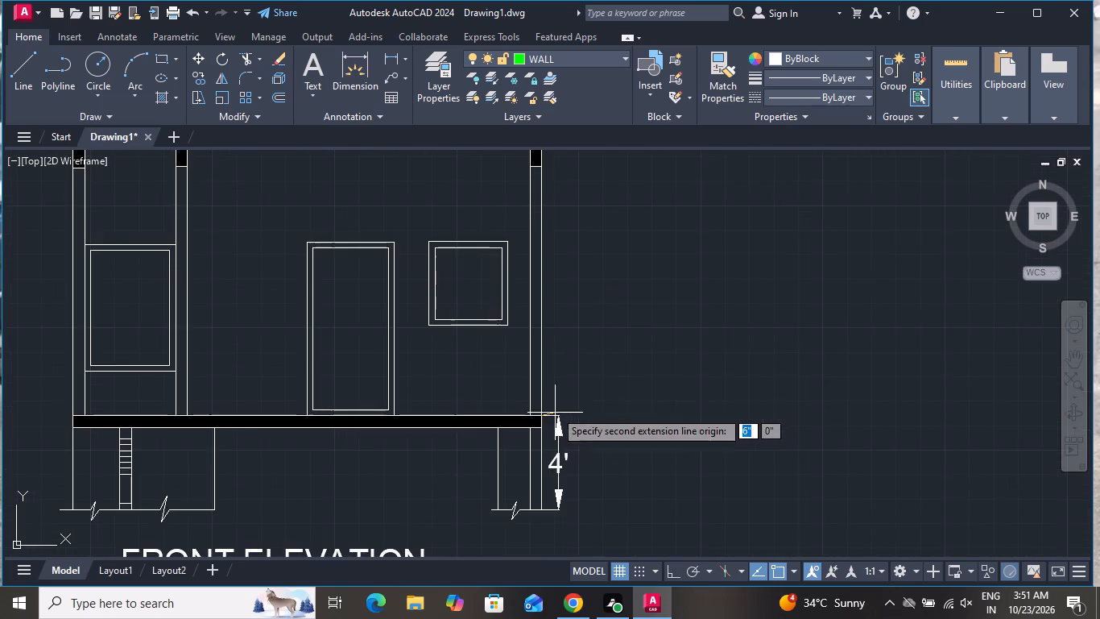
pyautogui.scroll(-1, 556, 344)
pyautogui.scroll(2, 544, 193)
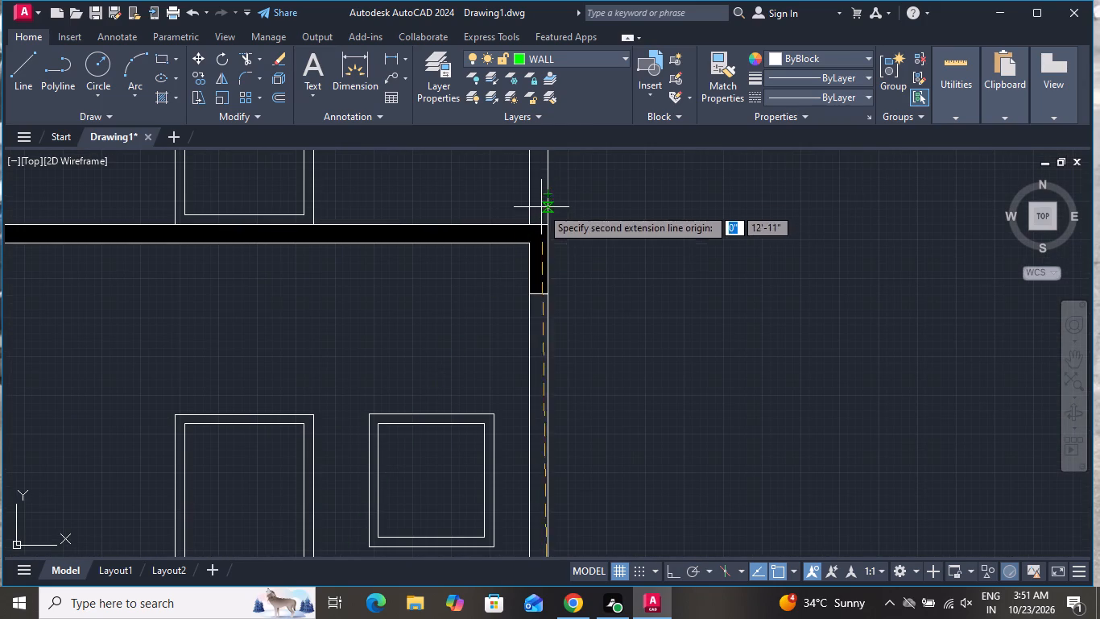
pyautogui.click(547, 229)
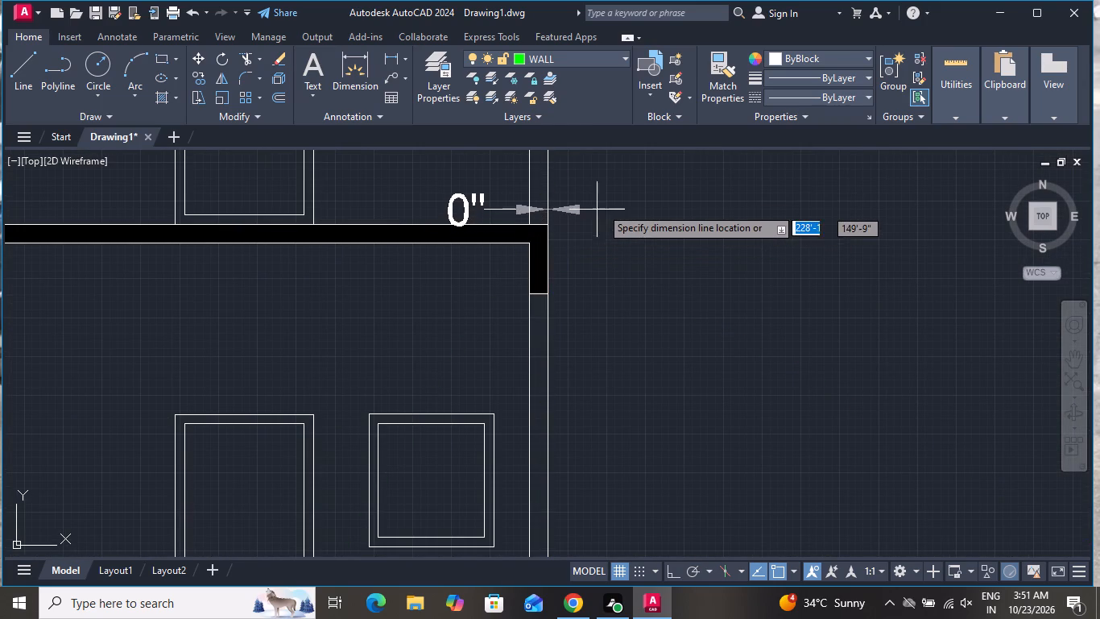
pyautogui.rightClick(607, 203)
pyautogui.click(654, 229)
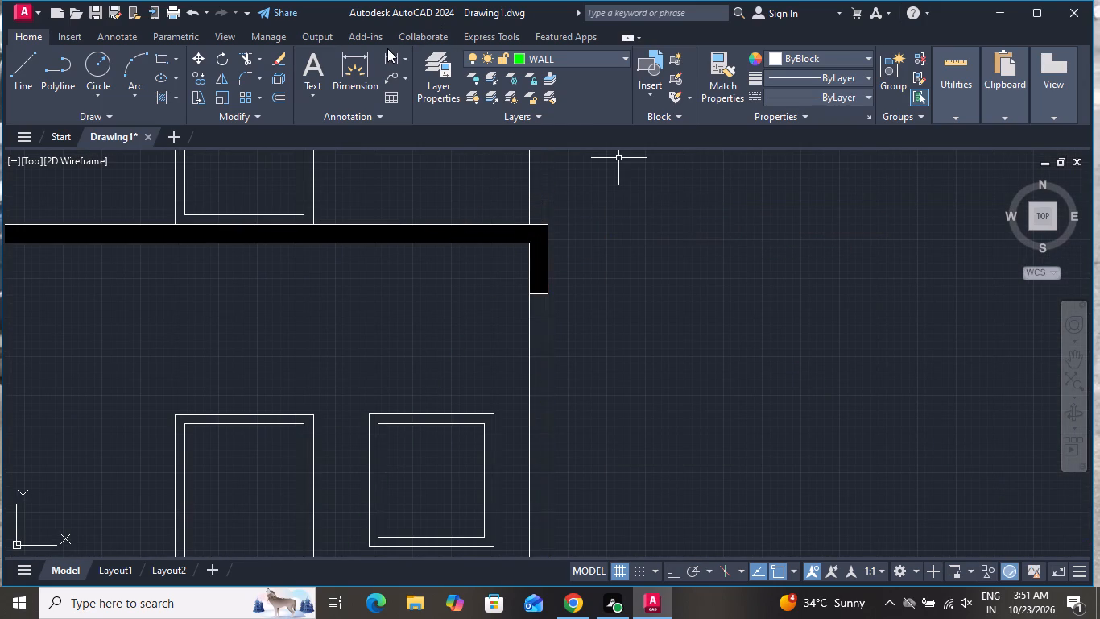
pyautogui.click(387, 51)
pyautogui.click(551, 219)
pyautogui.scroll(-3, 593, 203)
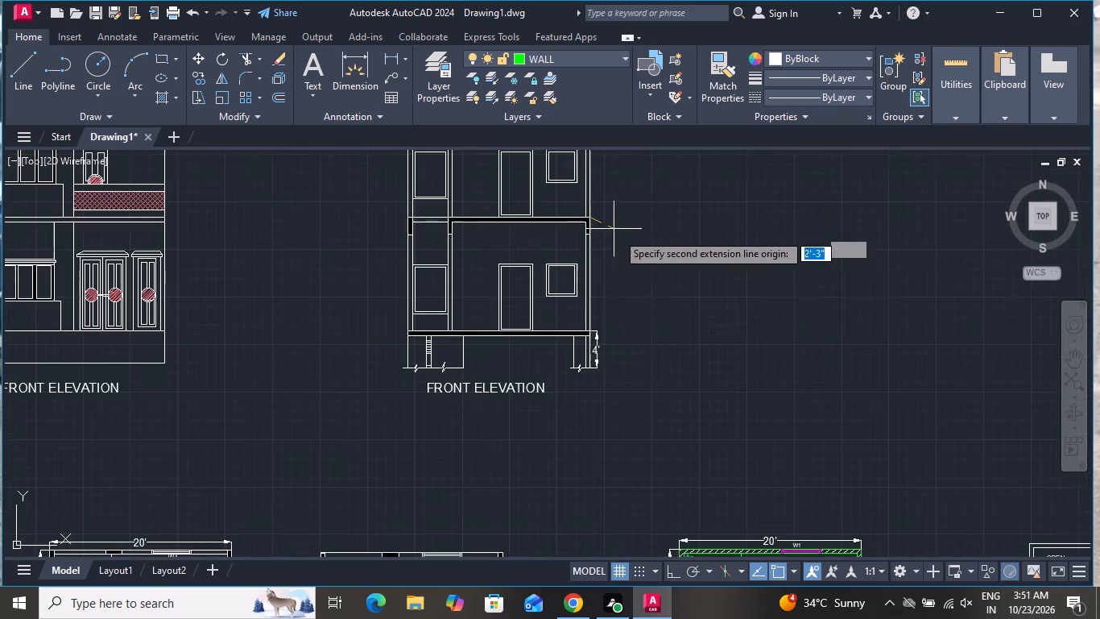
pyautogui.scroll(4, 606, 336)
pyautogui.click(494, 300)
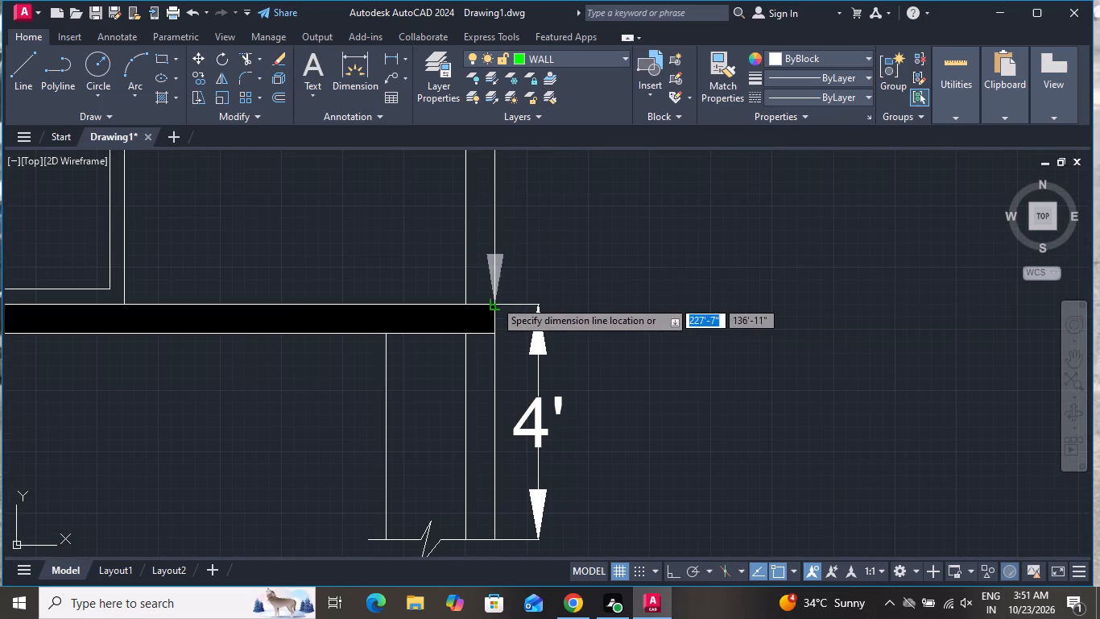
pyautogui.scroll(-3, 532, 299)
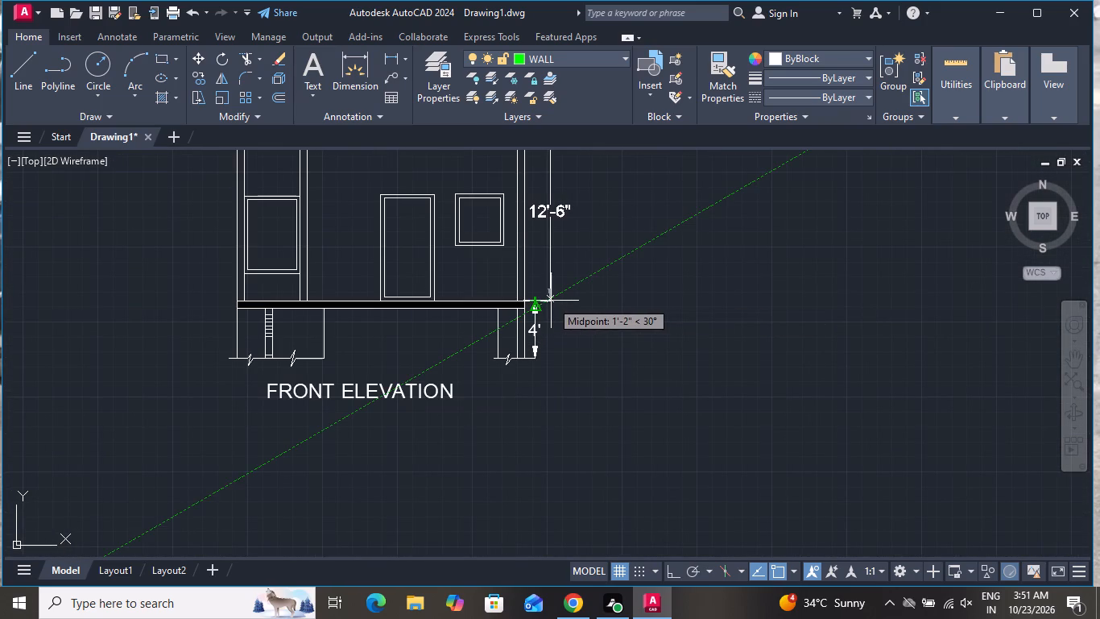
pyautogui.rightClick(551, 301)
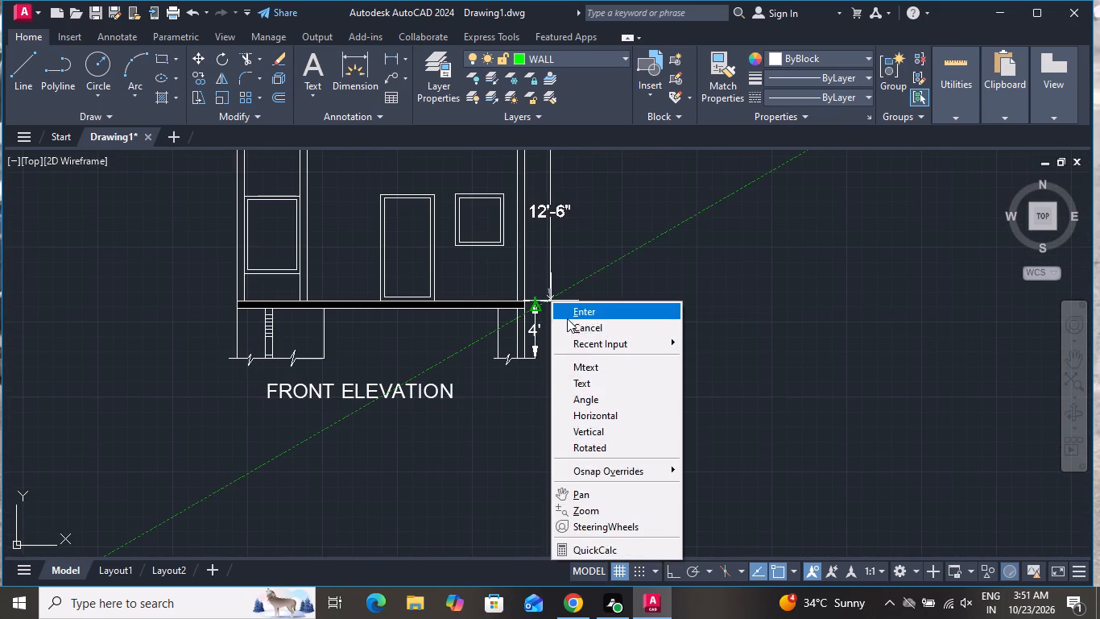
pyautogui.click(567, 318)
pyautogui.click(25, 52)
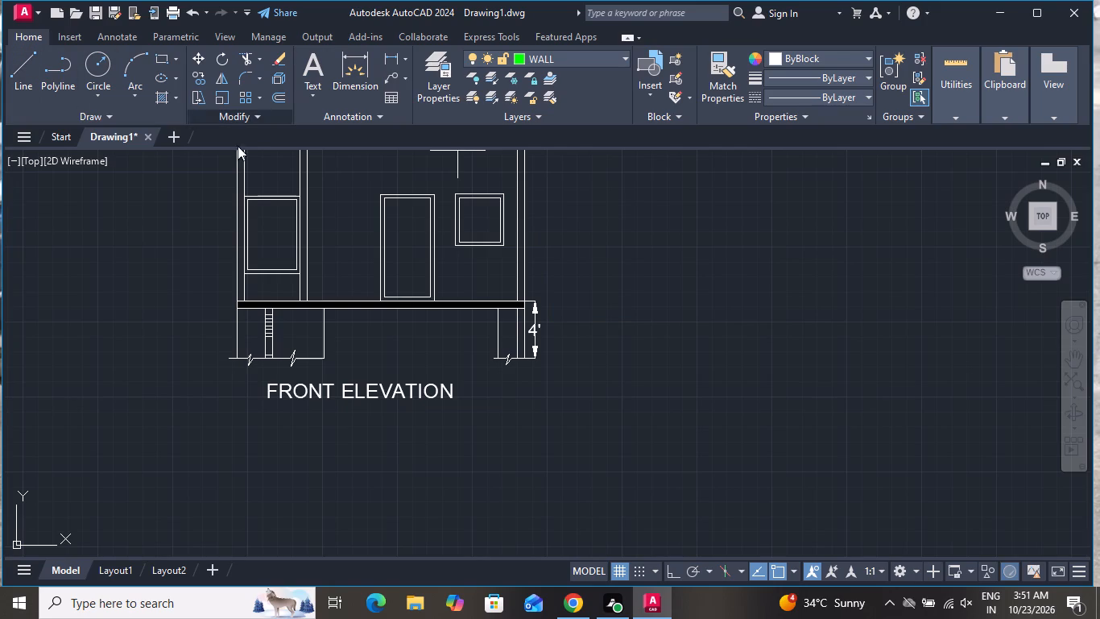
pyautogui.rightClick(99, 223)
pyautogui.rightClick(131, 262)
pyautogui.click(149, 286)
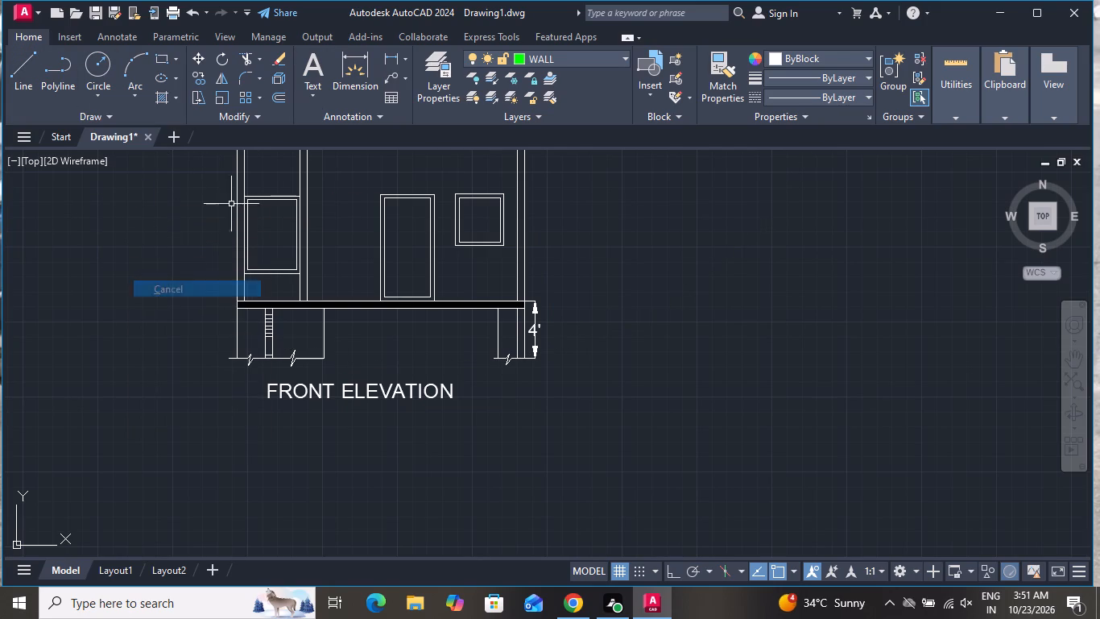
# Add a vertical linear dimension for the ground floor's clear height, from the plinth slab's top to the first-floor slab's underside, outside the right wall.
pyautogui.click(390, 56)
pyautogui.scroll(-2, 424, 264)
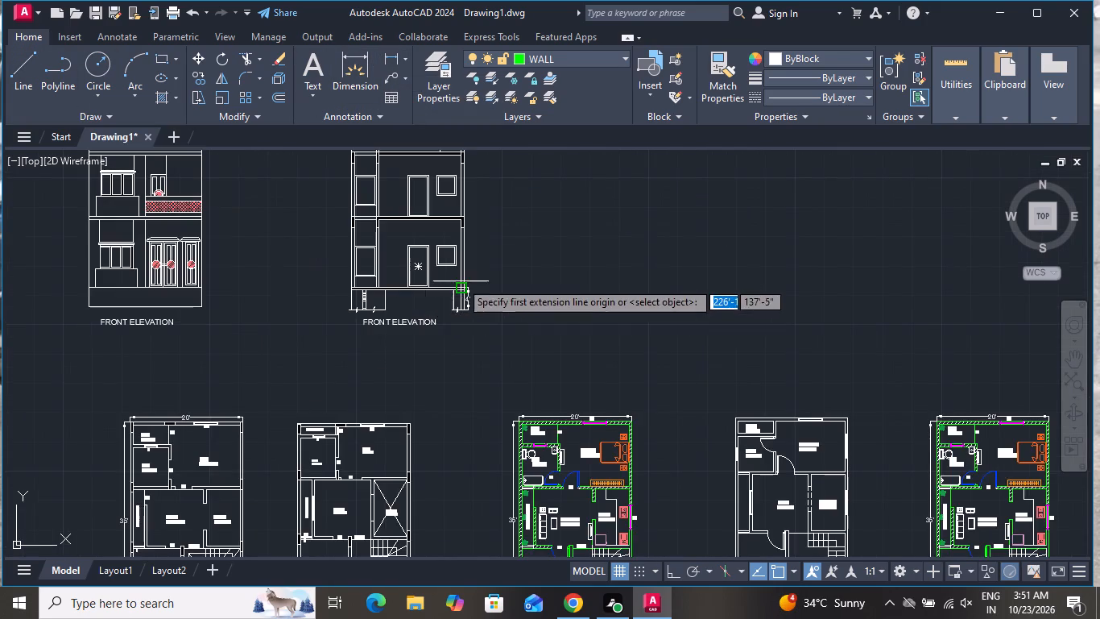
pyautogui.scroll(4, 461, 281)
pyautogui.click(473, 315)
pyautogui.scroll(-4, 539, 355)
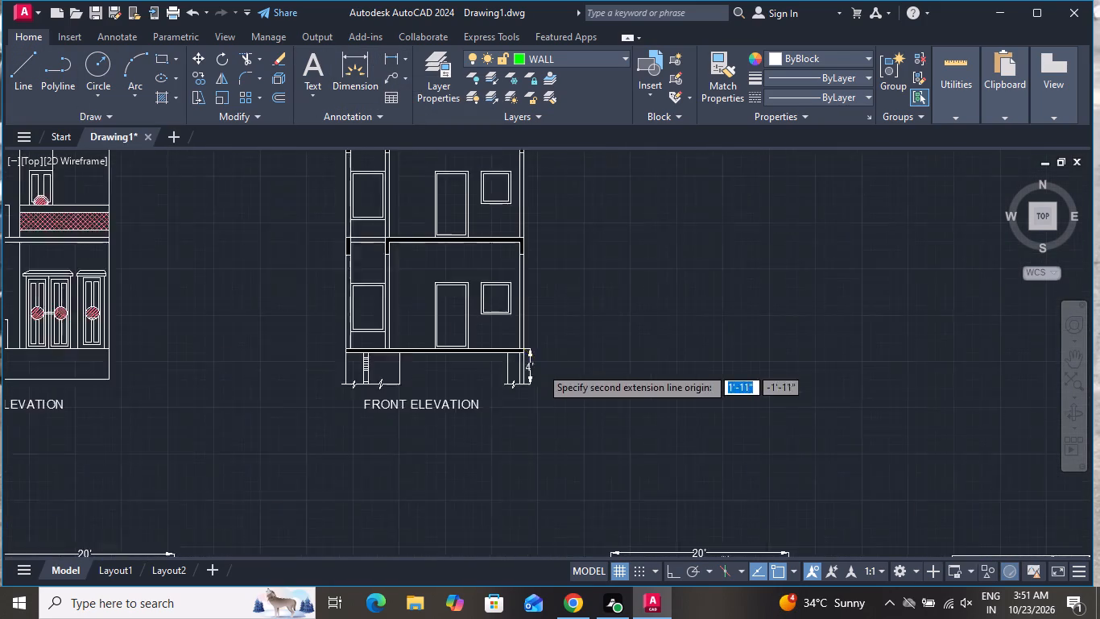
pyautogui.scroll(5, 543, 280)
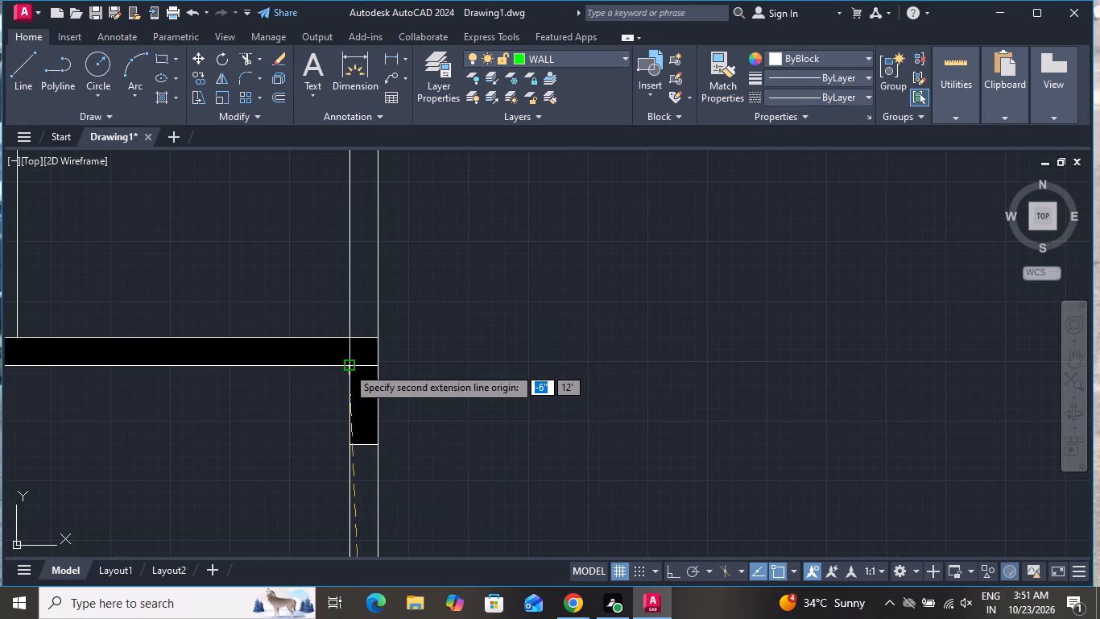
pyautogui.click(376, 367)
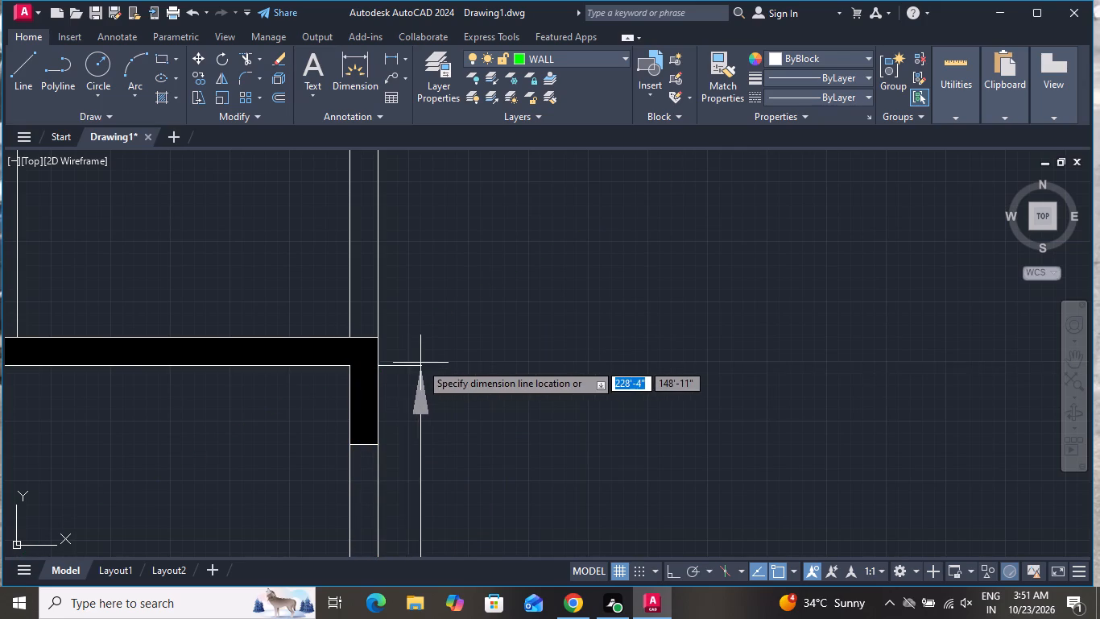
pyautogui.scroll(-2, 420, 363)
pyautogui.click(430, 353)
# Add a vertical linear dimension for the first floor's clear height, from the first-floor slab's top to the roof slab's underside, outside the right wall.
pyautogui.scroll(-2, 430, 351)
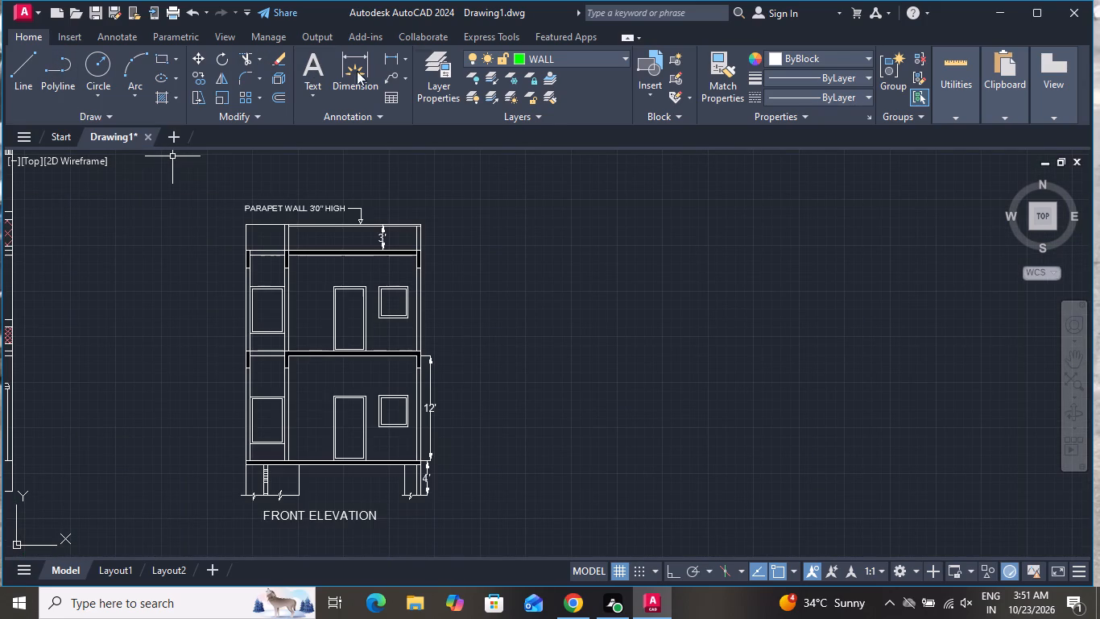
pyautogui.click(391, 56)
pyautogui.scroll(2, 419, 311)
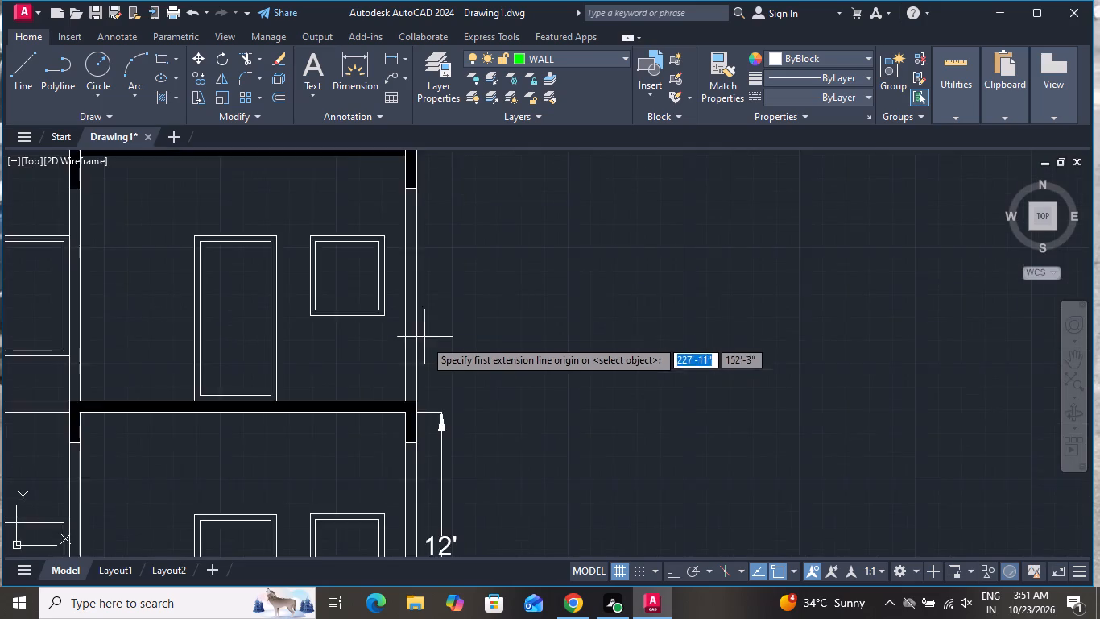
pyautogui.scroll(1, 426, 343)
pyautogui.click(407, 432)
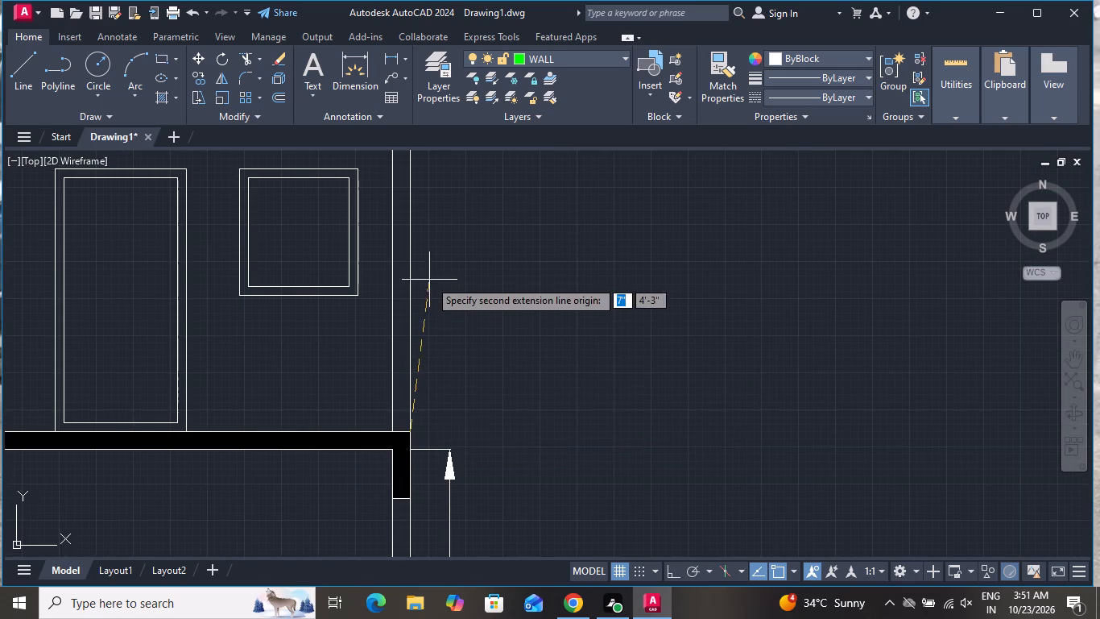
pyautogui.scroll(-2, 429, 280)
pyautogui.scroll(4, 429, 166)
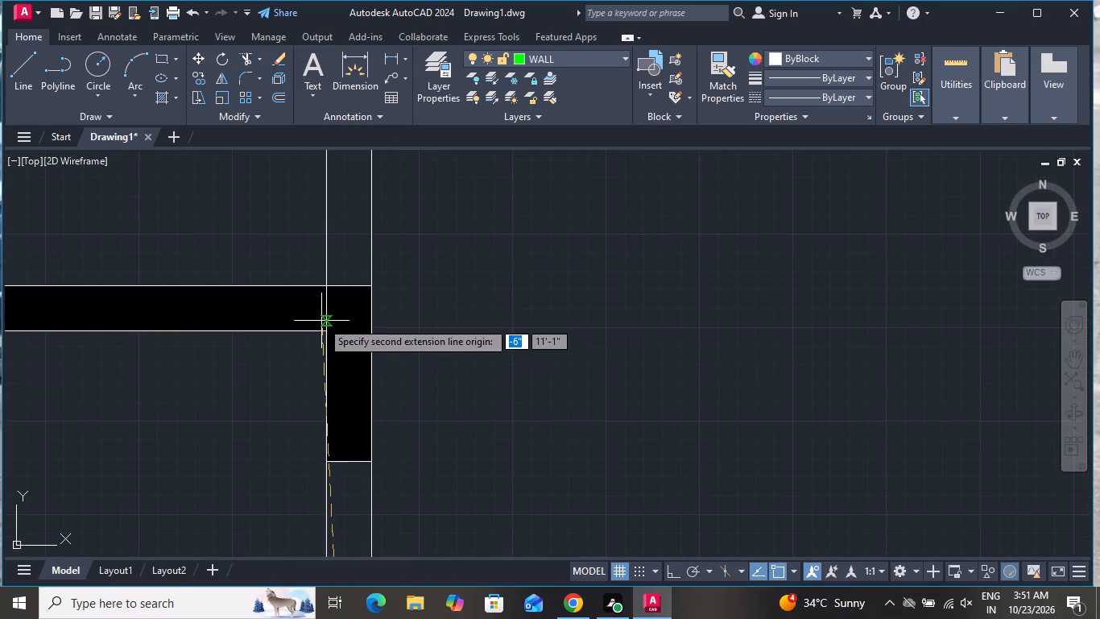
pyautogui.click(374, 330)
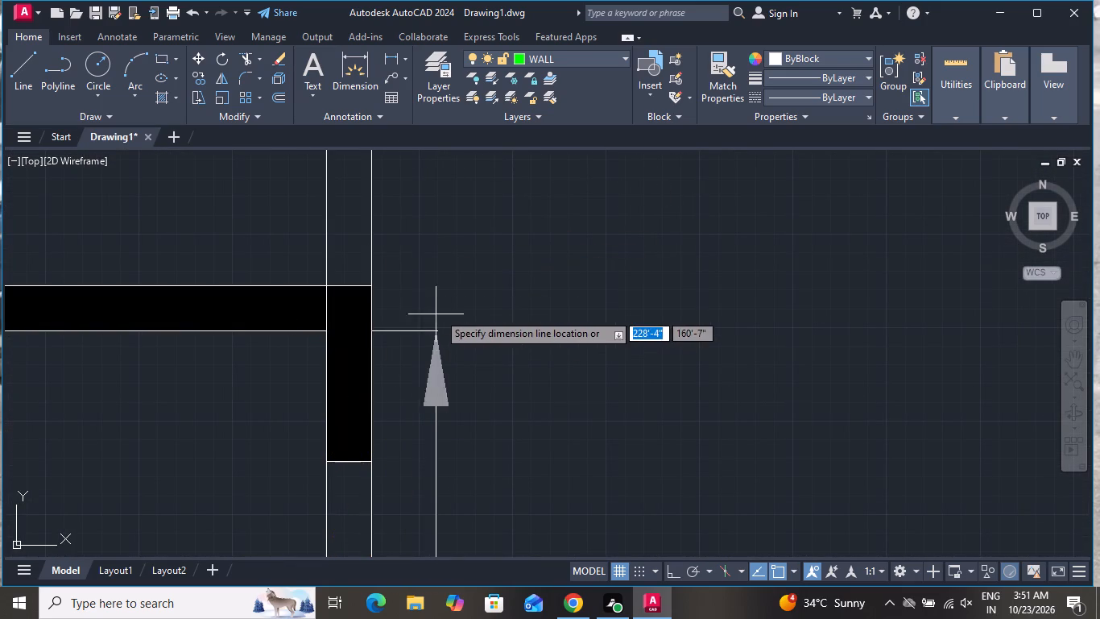
pyautogui.scroll(-3, 438, 312)
pyautogui.click(449, 300)
# Add a vertical linear dimension for the parapet's height outside the right wall, from the roof slab's top to the parapet's top.
pyautogui.scroll(-1, 540, 228)
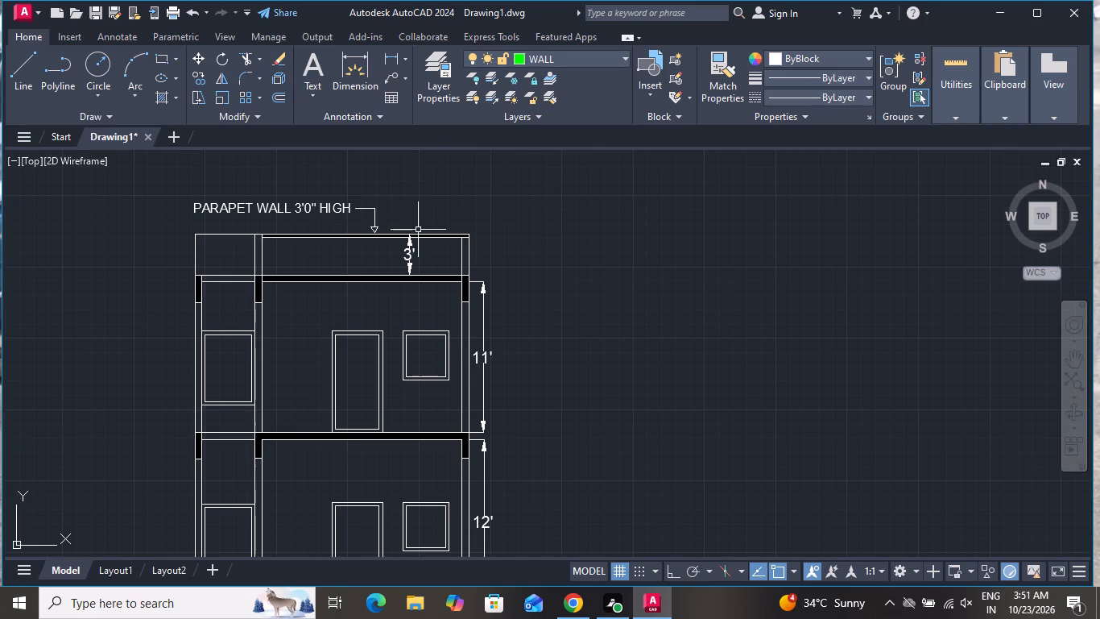
pyautogui.click(391, 56)
pyautogui.scroll(3, 464, 266)
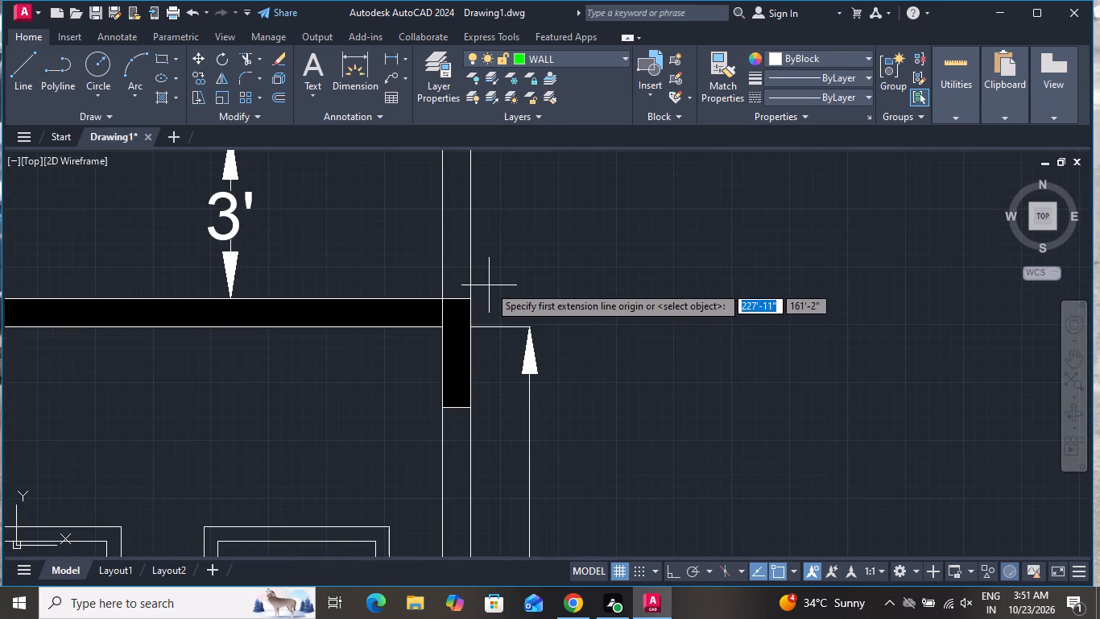
pyautogui.click(471, 297)
pyautogui.scroll(-2, 490, 270)
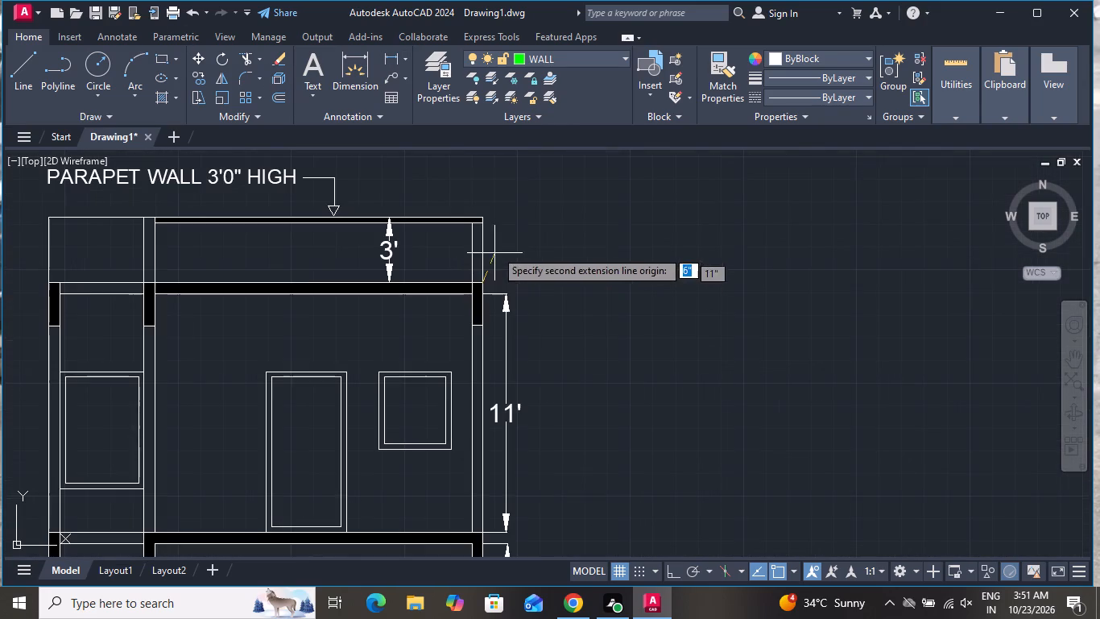
pyautogui.click(484, 218)
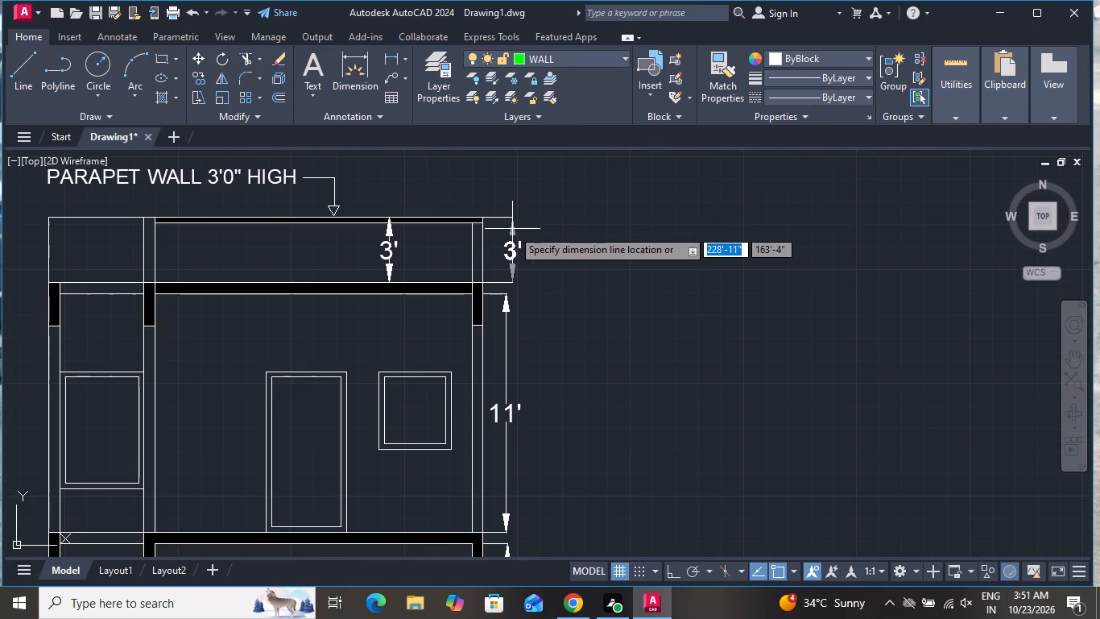
pyautogui.click(512, 229)
pyautogui.scroll(-1, 582, 264)
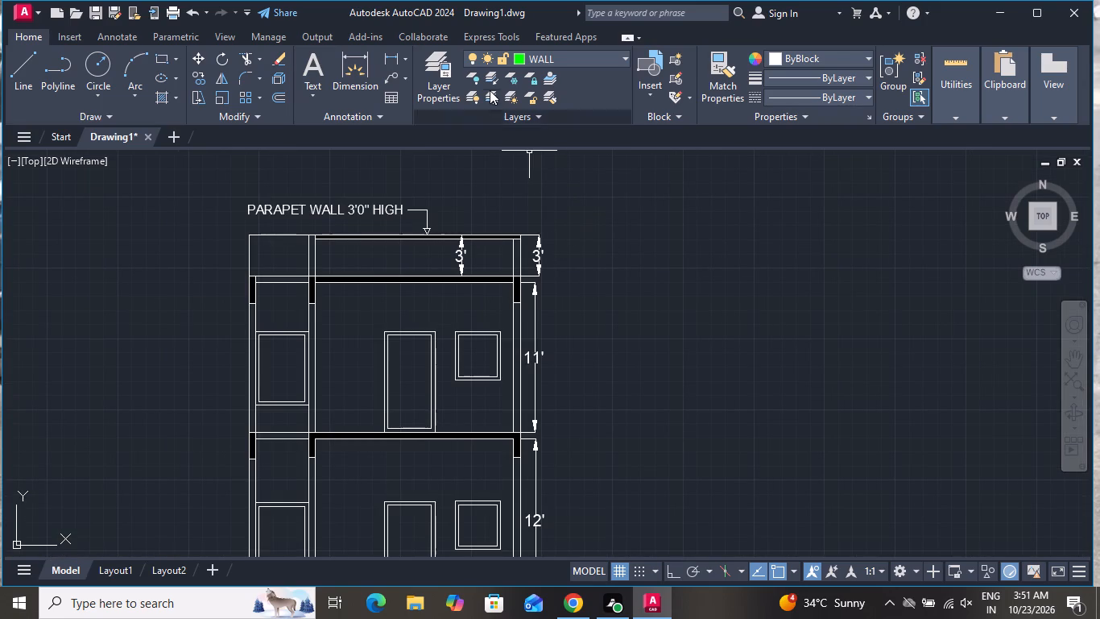
pyautogui.scroll(-1, 486, 79)
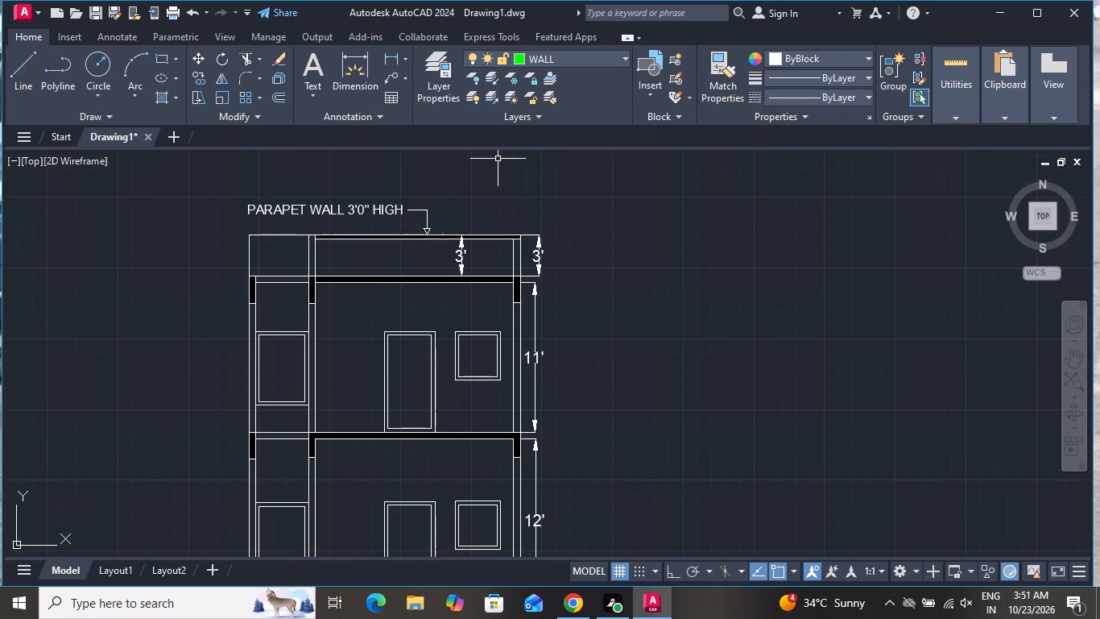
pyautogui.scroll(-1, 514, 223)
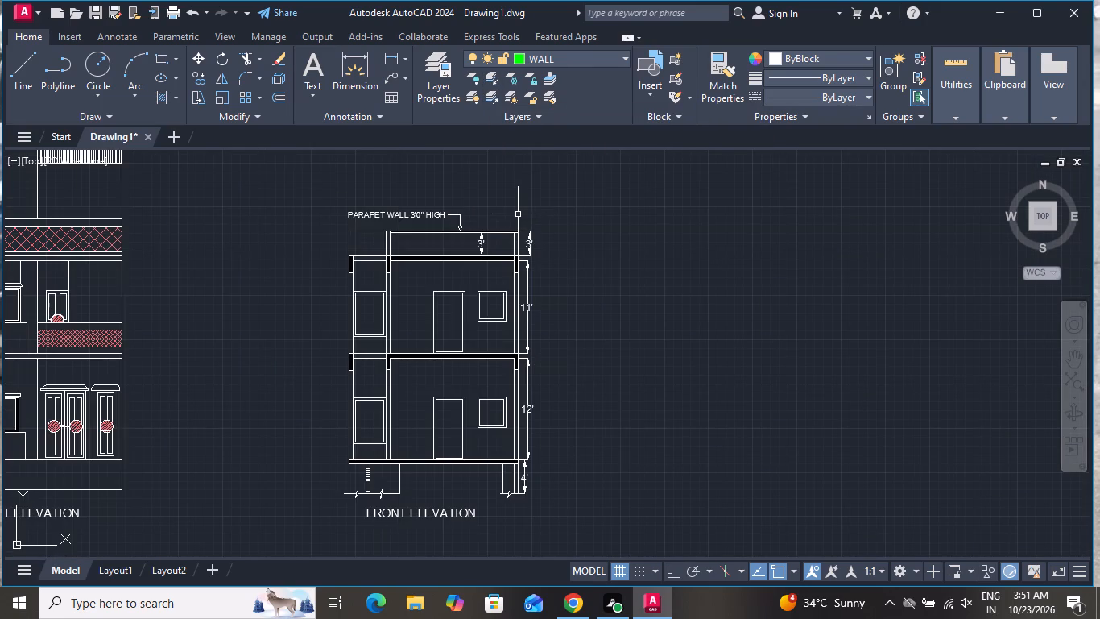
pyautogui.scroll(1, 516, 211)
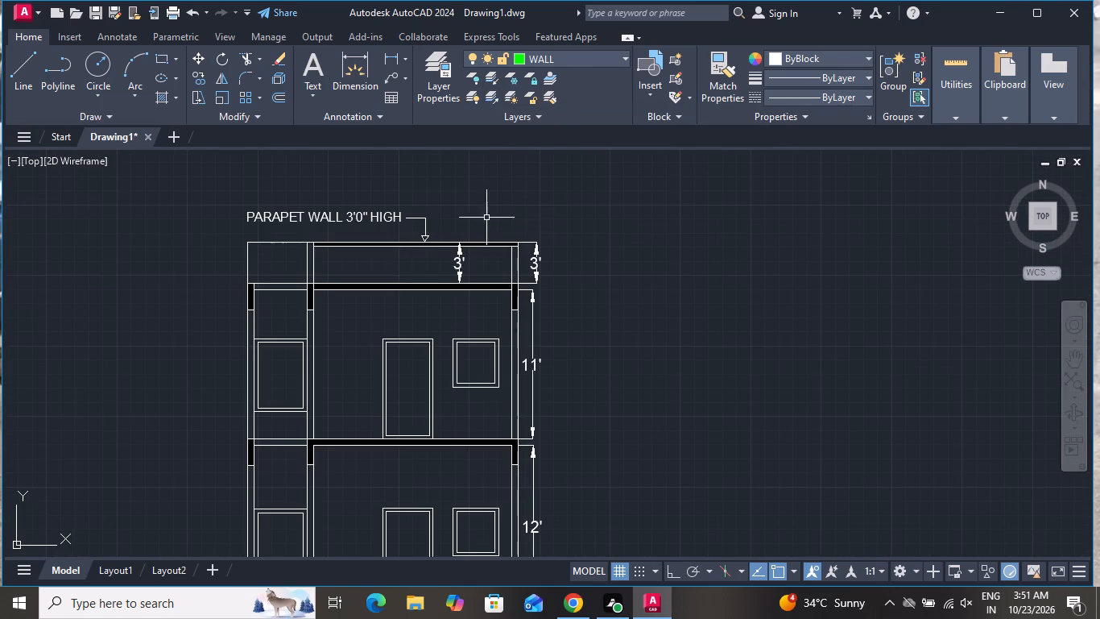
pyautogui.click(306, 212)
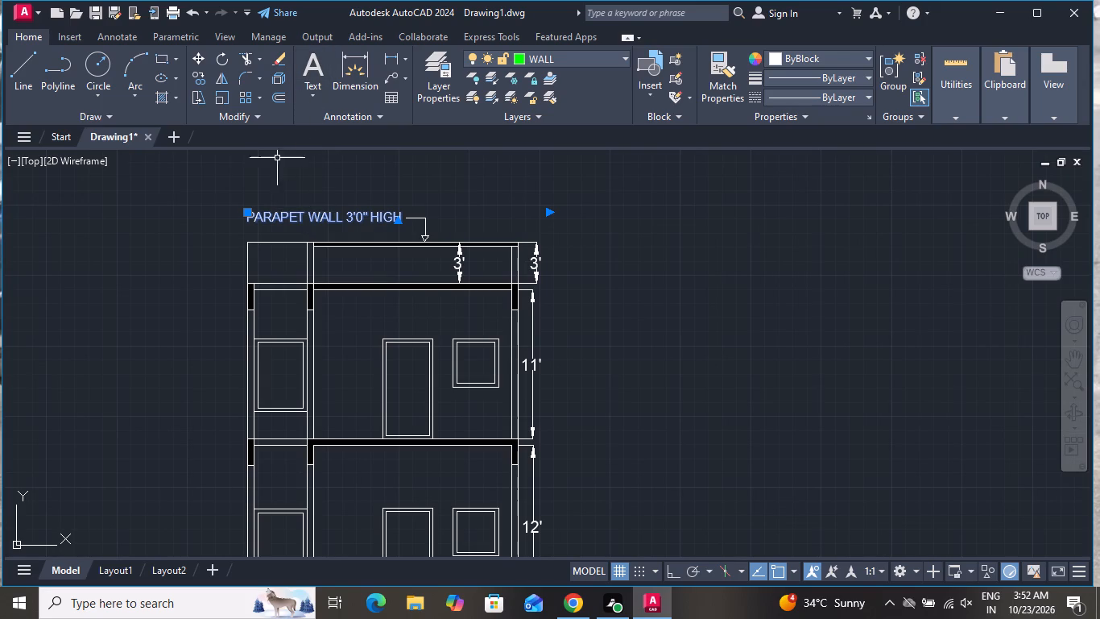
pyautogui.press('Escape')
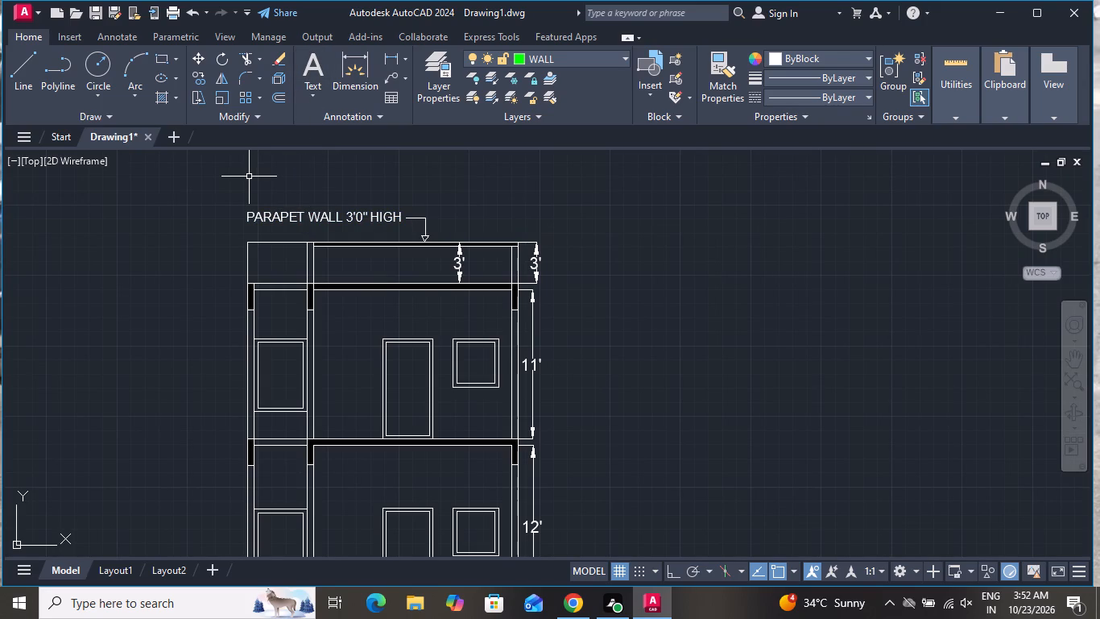
# Create a multiline text note below the roof slab, above the first-floor door, reading "R.C.C SLAB 6" THICK".
pyautogui.click(315, 62)
pyautogui.scroll(2, 362, 302)
pyautogui.click(368, 311)
pyautogui.click(550, 314)
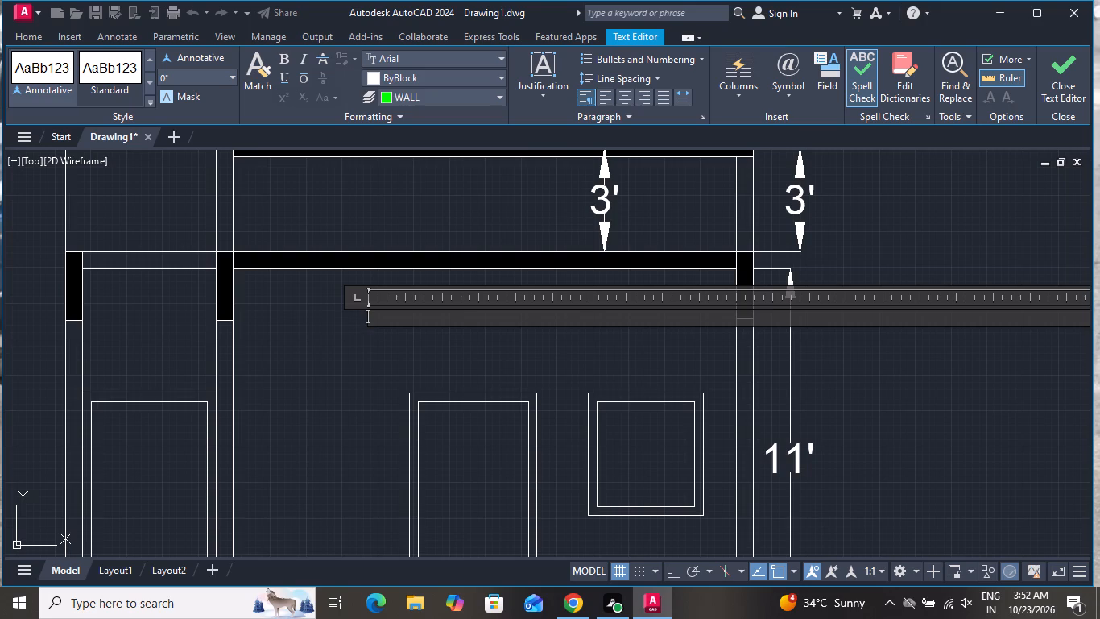
pyautogui.press('r')
pyautogui.write('.C.C SLAB')
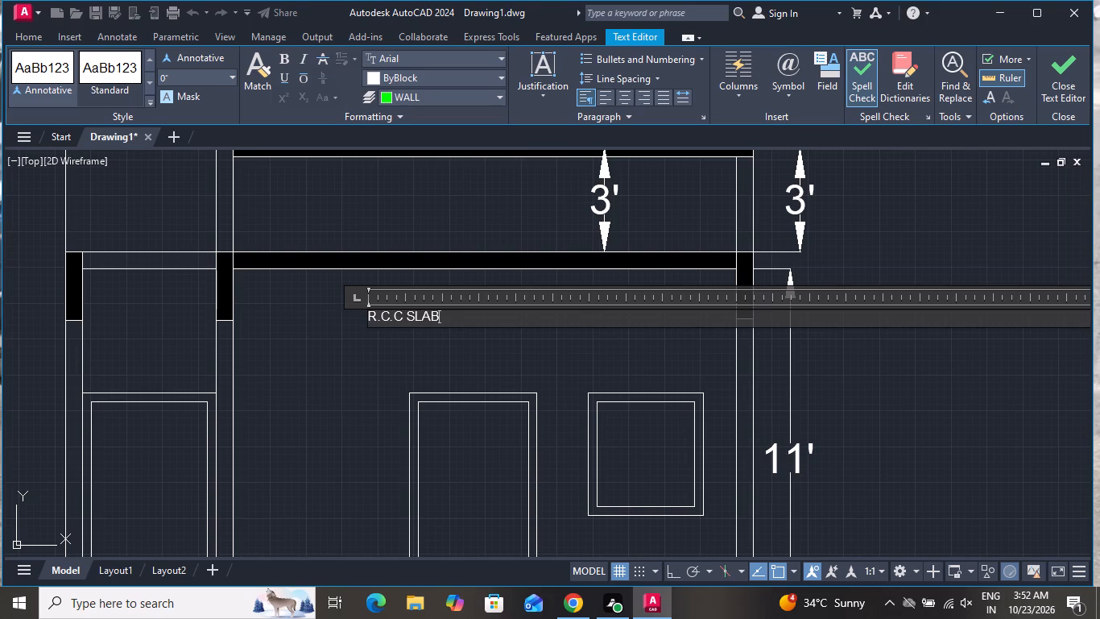
pyautogui.press('space')
pyautogui.press('6')
pyautogui.hotkey('shift', '"')
pyautogui.press('space')
pyautogui.write('THICK')
pyautogui.press('space')
# Add the second line "R.C.C BEAM 6"" to the slab note and finish the text.
pyautogui.press('Return')
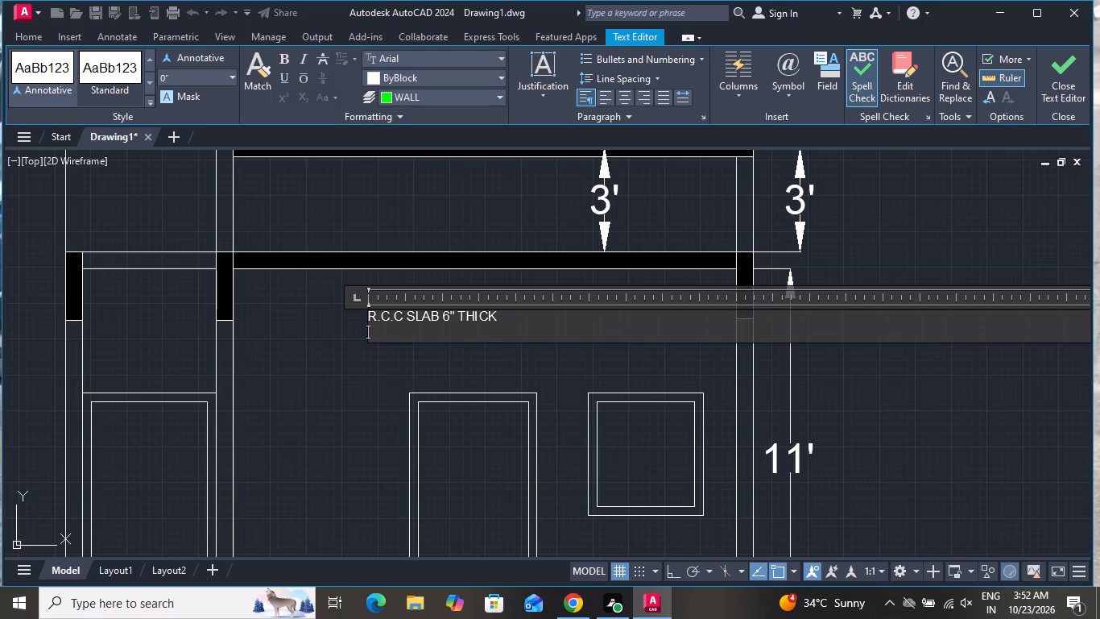
pyautogui.press('r')
pyautogui.write('.C.C BEAM')
pyautogui.press('space')
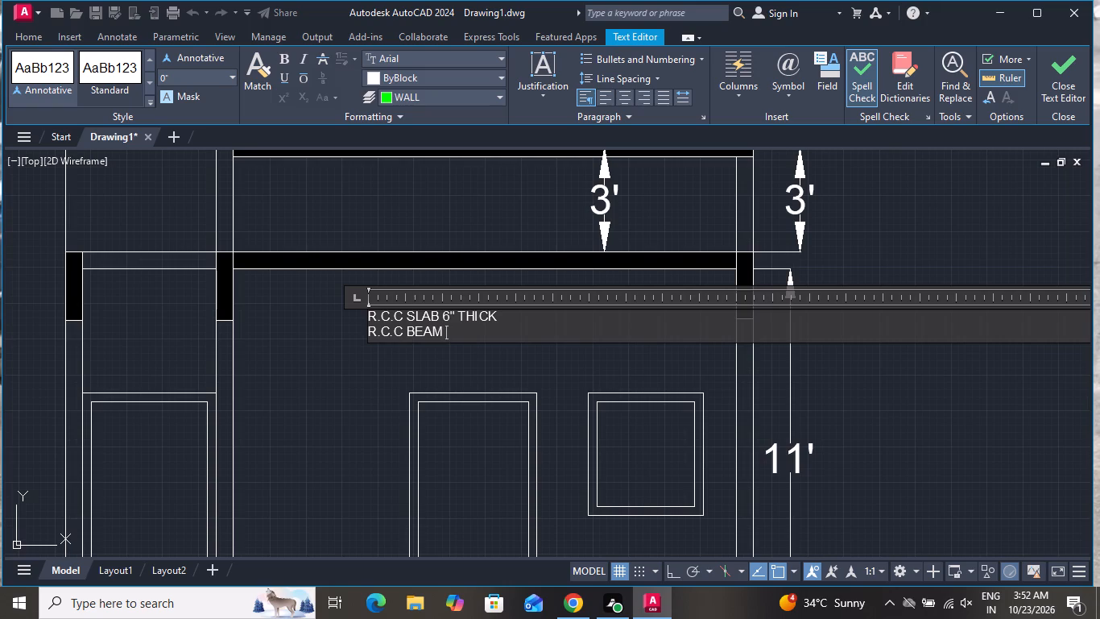
pyautogui.press('6')
pyautogui.hotkey('shift', '"')
pyautogui.click(412, 368)
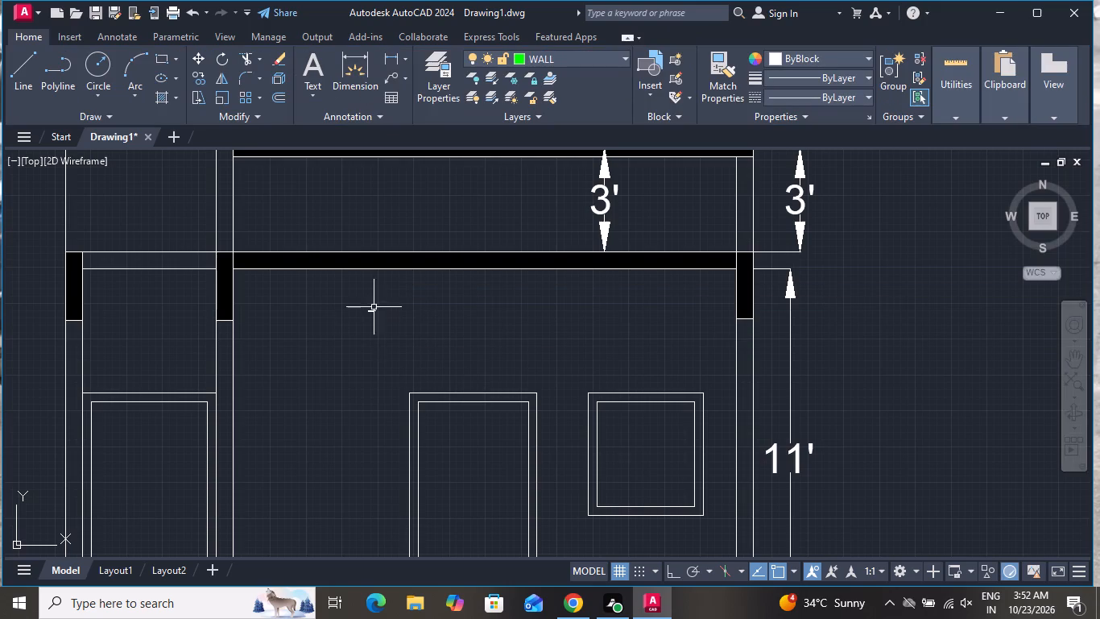
# Set the text height of the R.C.C slab and beam note to 7".
pyautogui.click(391, 291)
pyautogui.click(347, 342)
pyautogui.rightClick(347, 342)
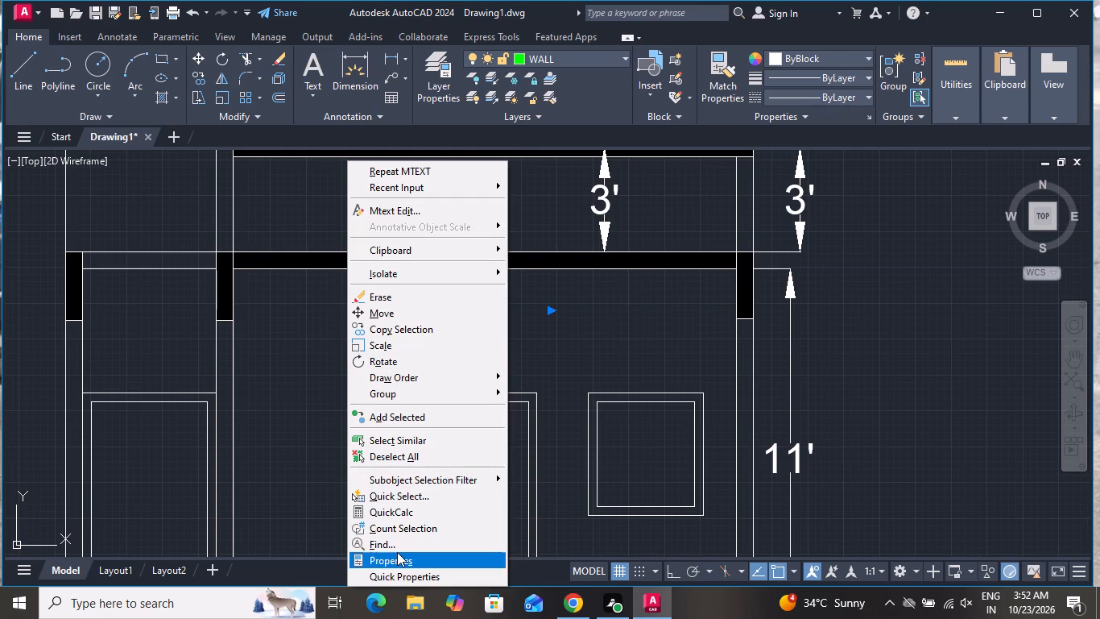
pyautogui.click(397, 552)
pyautogui.scroll(-1, 88, 418)
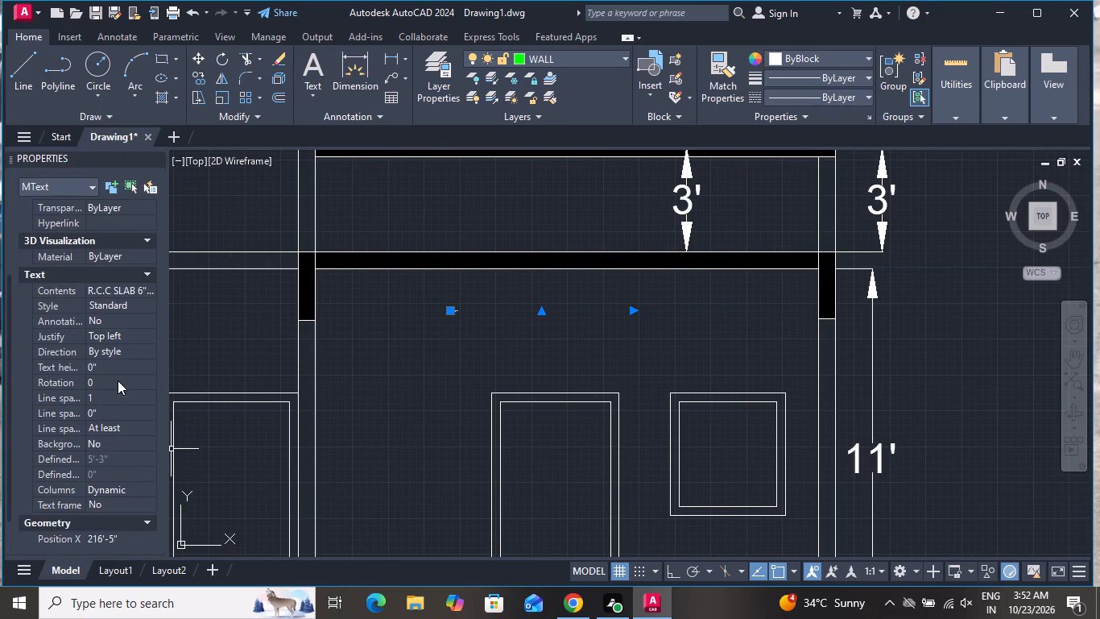
pyautogui.click(120, 370)
pyautogui.press('BackSpace')
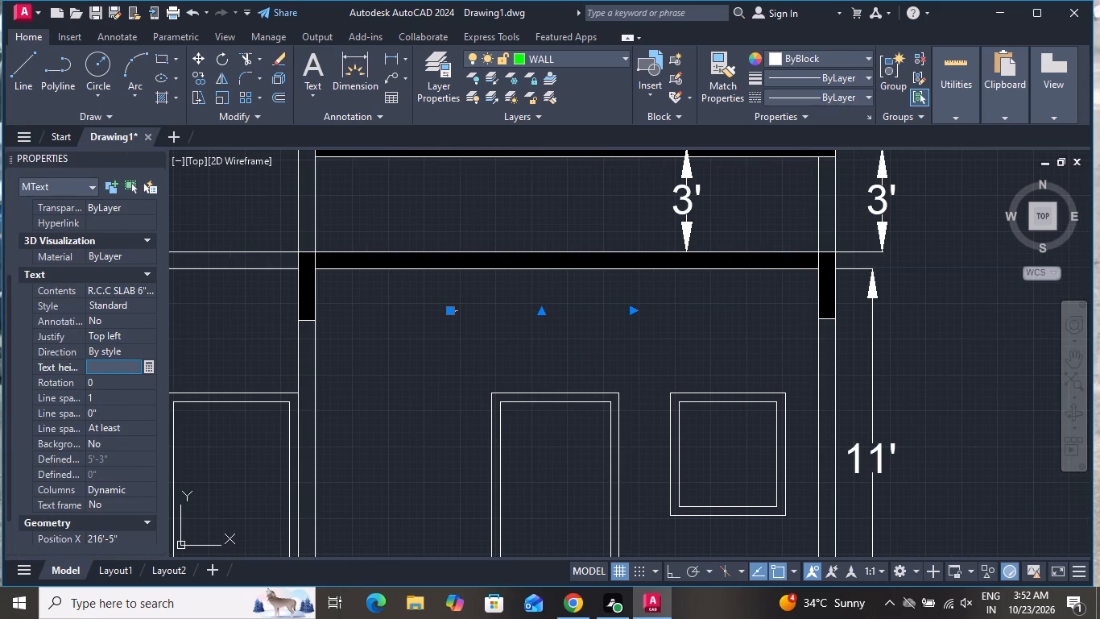
pyautogui.press('7')
pyautogui.hotkey('shift', '"')
pyautogui.press('Return')
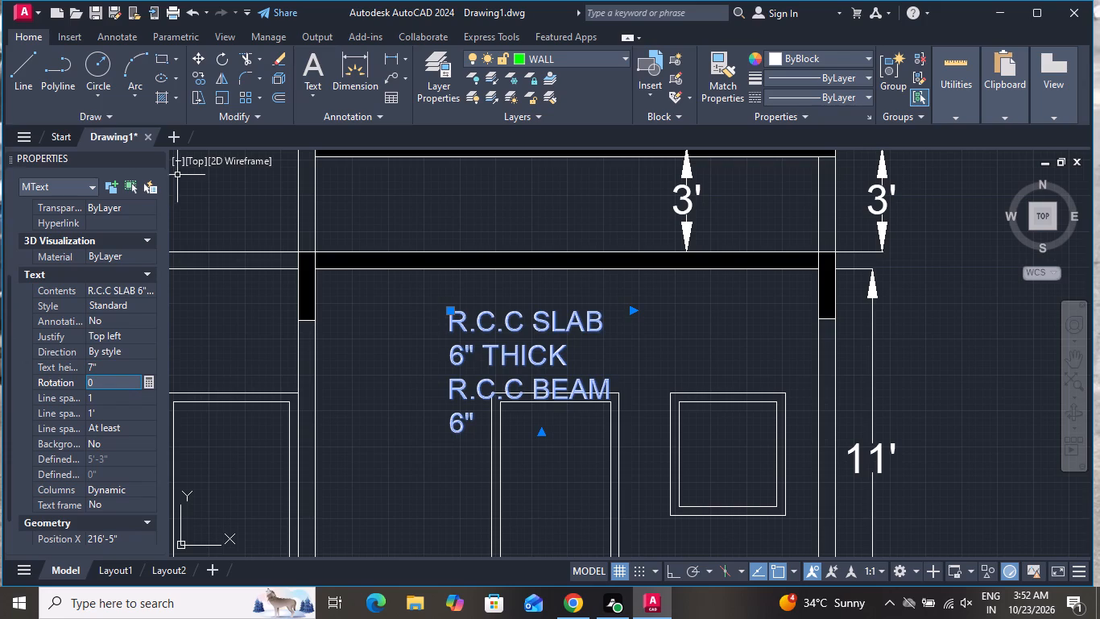
pyautogui.click(152, 159)
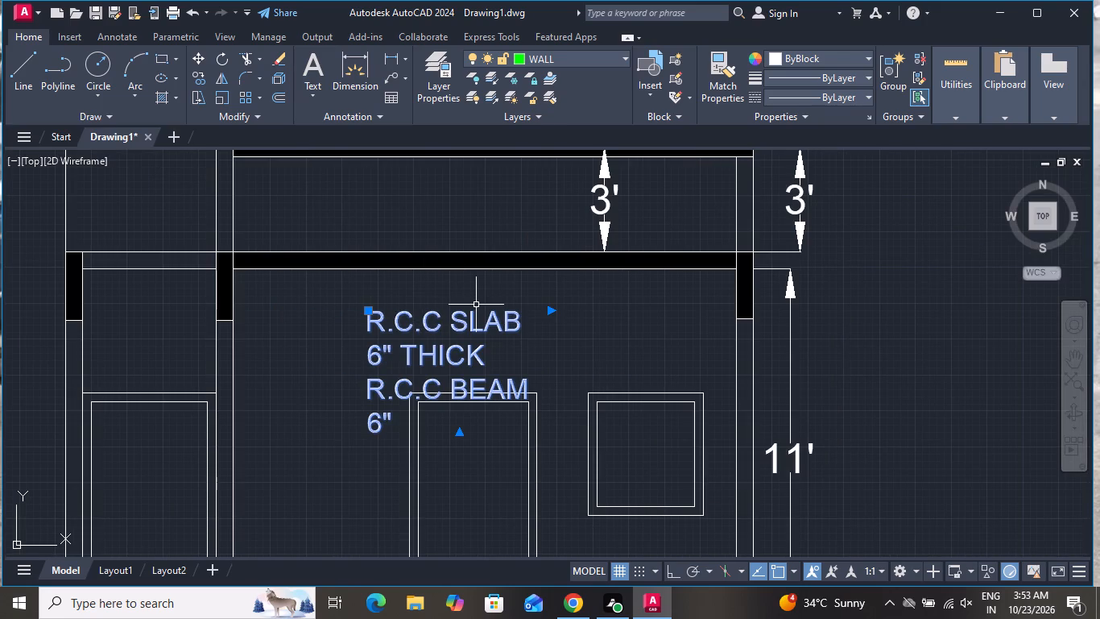
# Widen the slab and beam note's text box so that each entry fits on a single line.
pyautogui.doubleClick(475, 314)
pyautogui.click(475, 314)
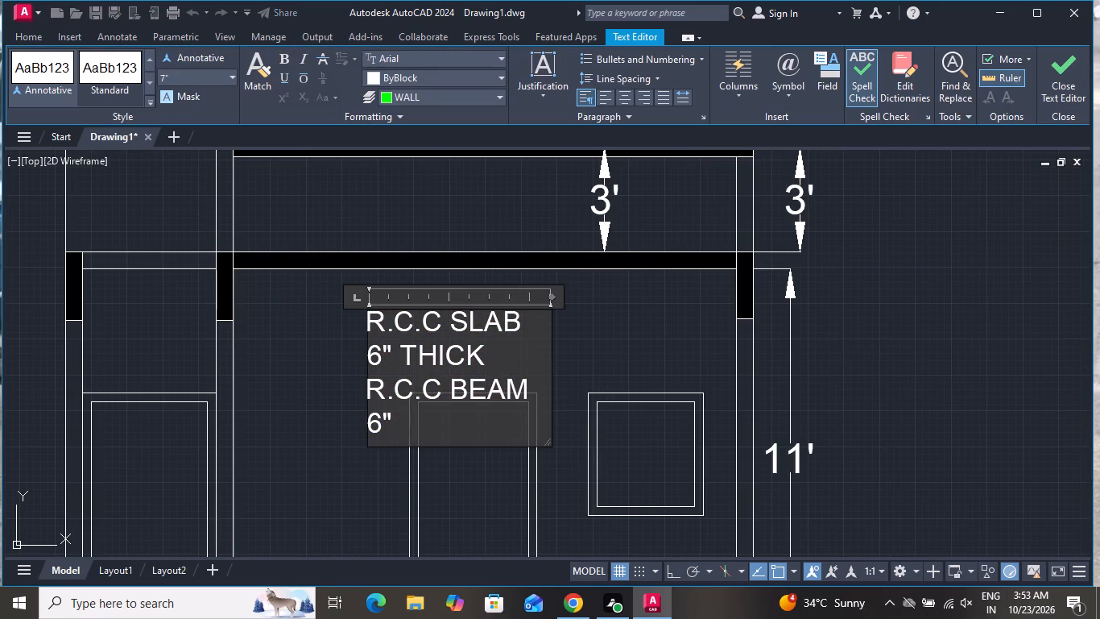
pyautogui.moveTo(549, 338); pyautogui.dragTo(650, 308)
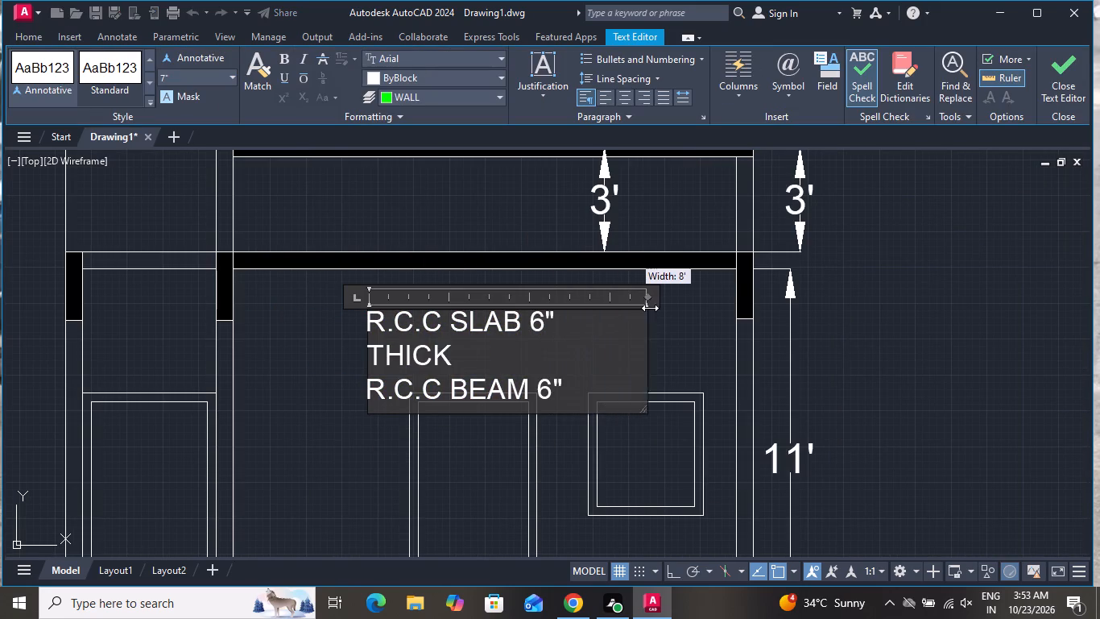
pyautogui.moveTo(650, 308); pyautogui.dragTo(679, 307)
pyautogui.click(703, 328)
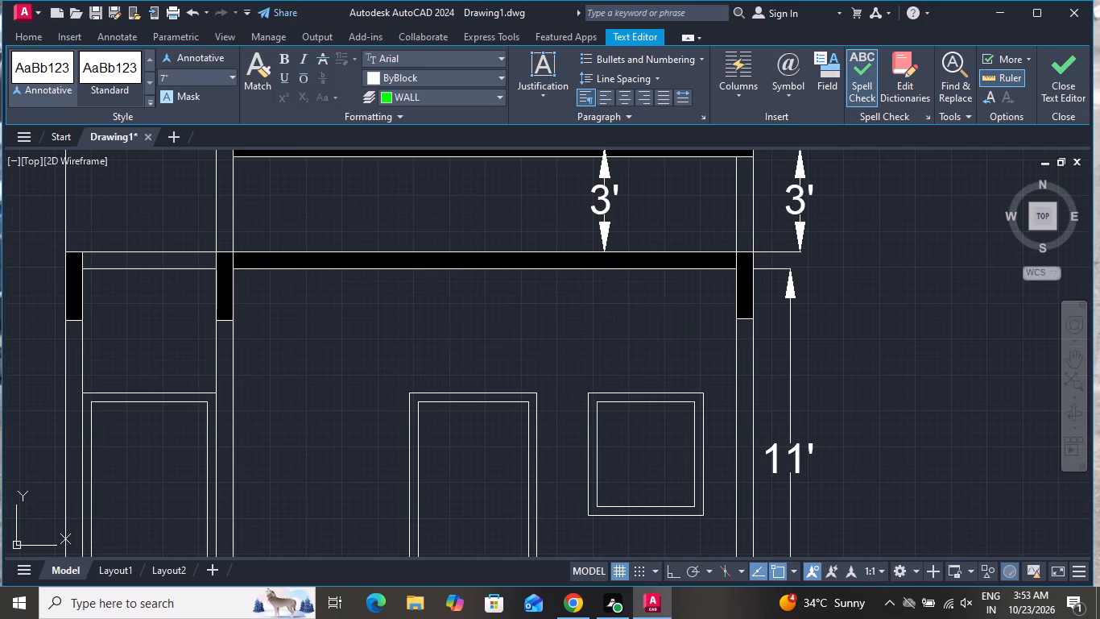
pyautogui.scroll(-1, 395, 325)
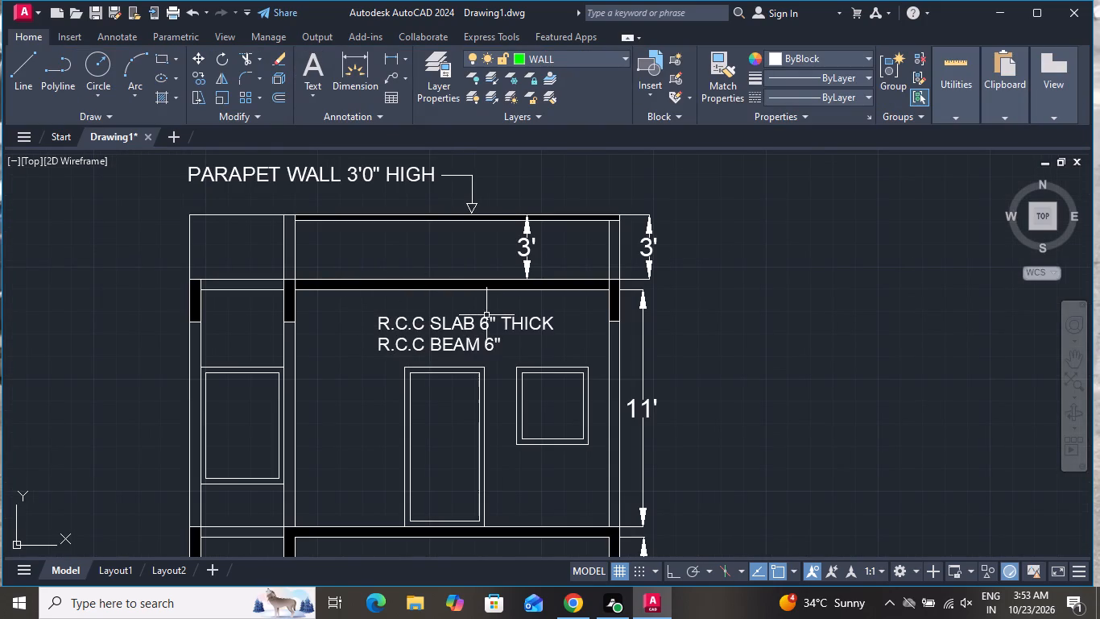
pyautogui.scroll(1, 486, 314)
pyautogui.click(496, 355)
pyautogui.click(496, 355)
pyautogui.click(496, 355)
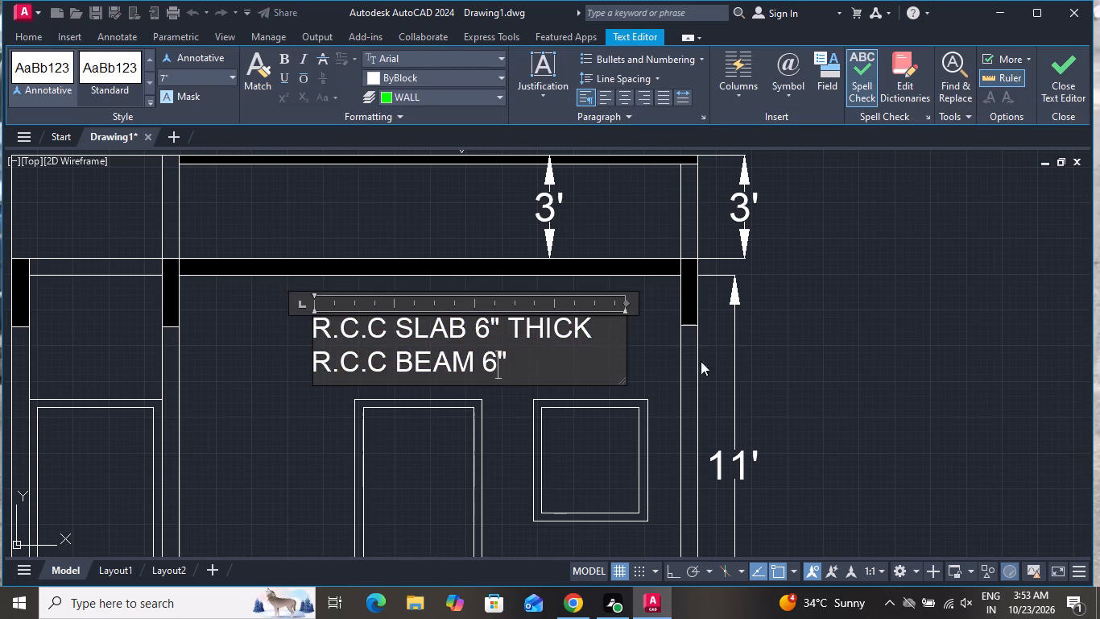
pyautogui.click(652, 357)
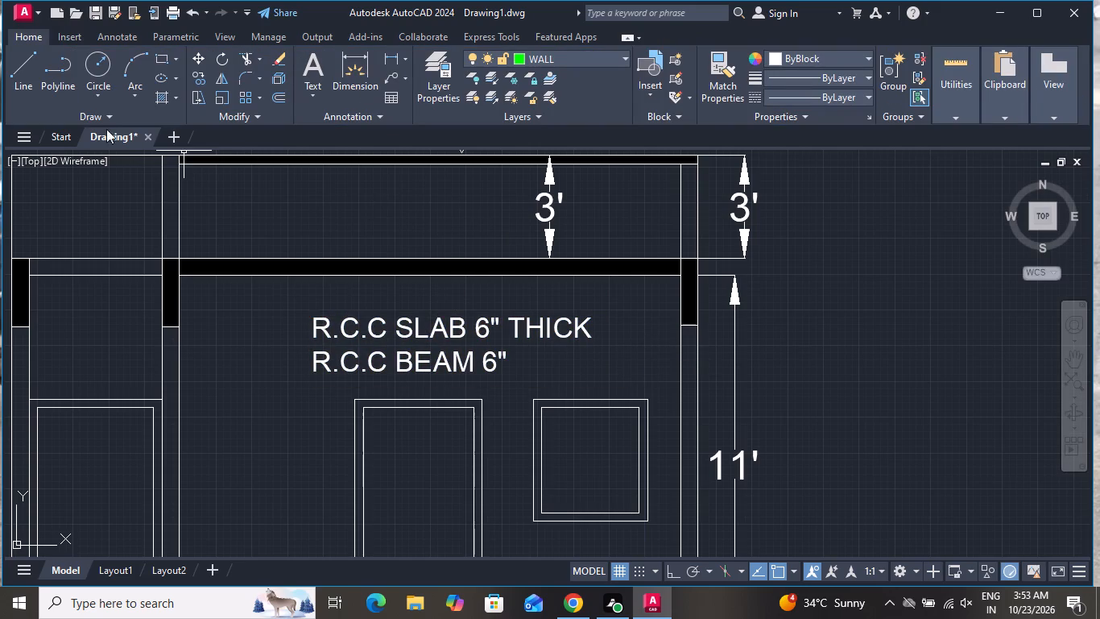
# Draw a line leader from the R.C.C SLAB text, about 1'-1" horizontally and sloping up toward the roof slab, with a triangular arrowhead.
pyautogui.click(23, 69)
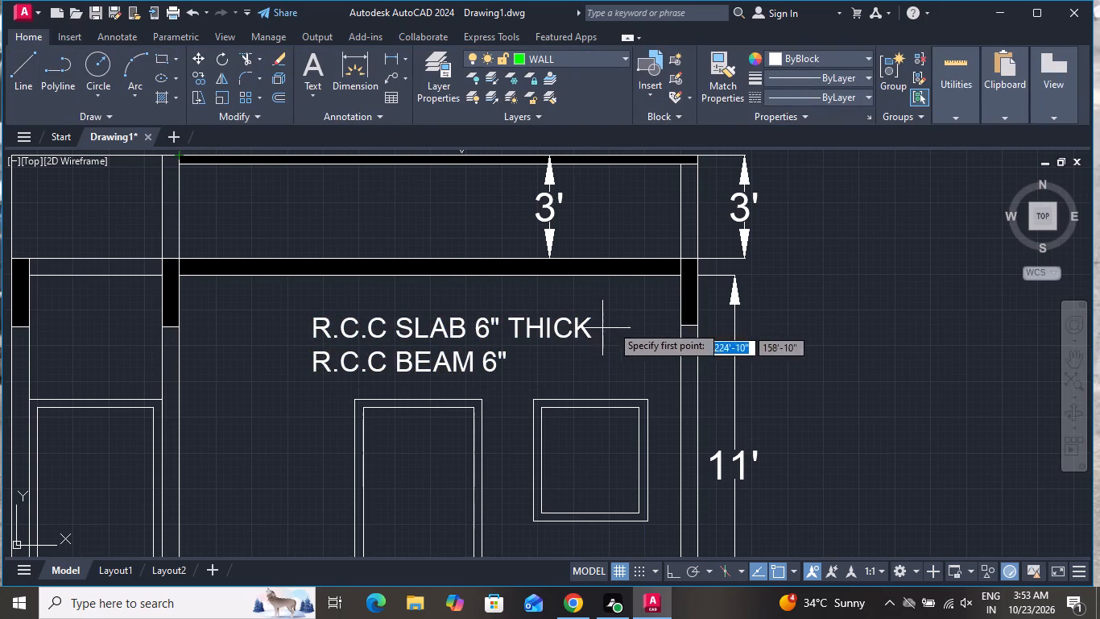
pyautogui.click(599, 327)
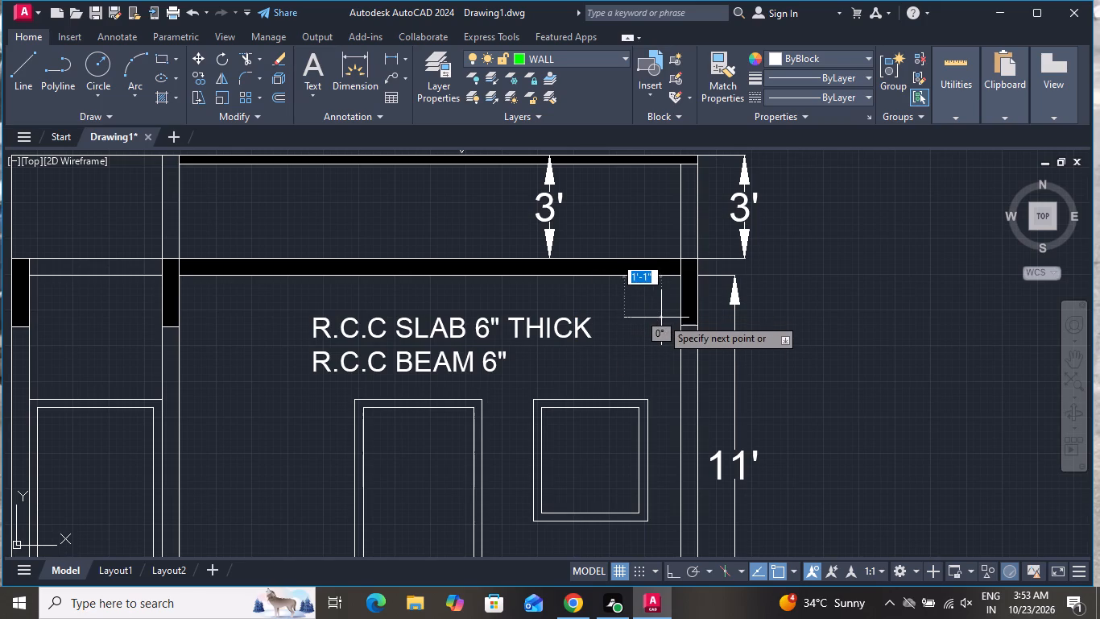
pyautogui.click(659, 318)
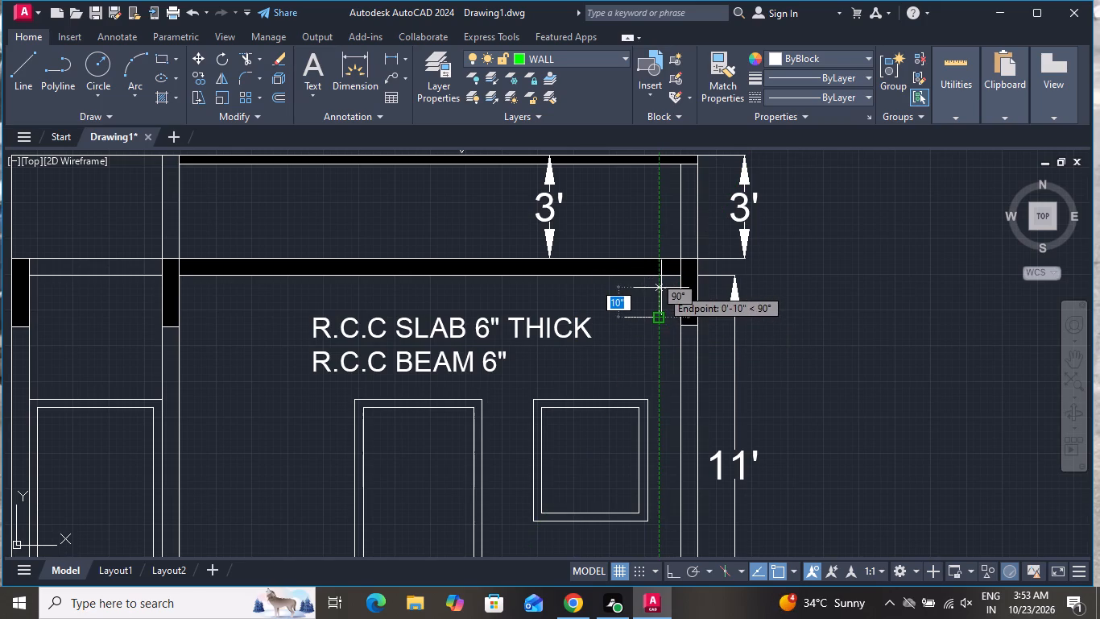
pyautogui.scroll(3, 661, 288)
pyautogui.click(675, 293)
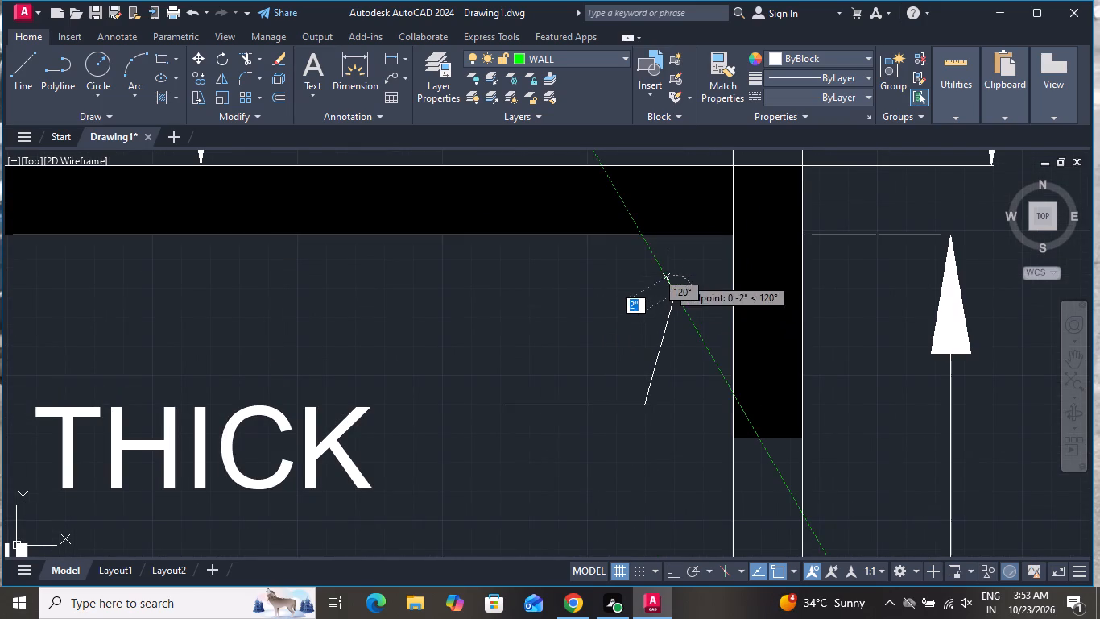
pyautogui.click(668, 276)
pyautogui.click(684, 309)
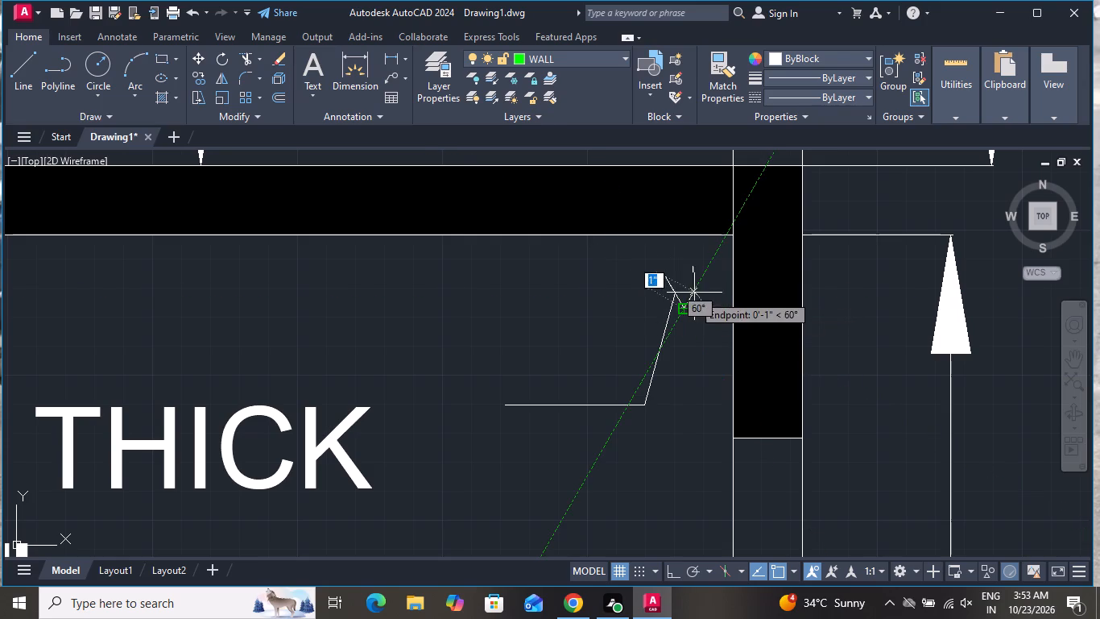
pyautogui.click(708, 267)
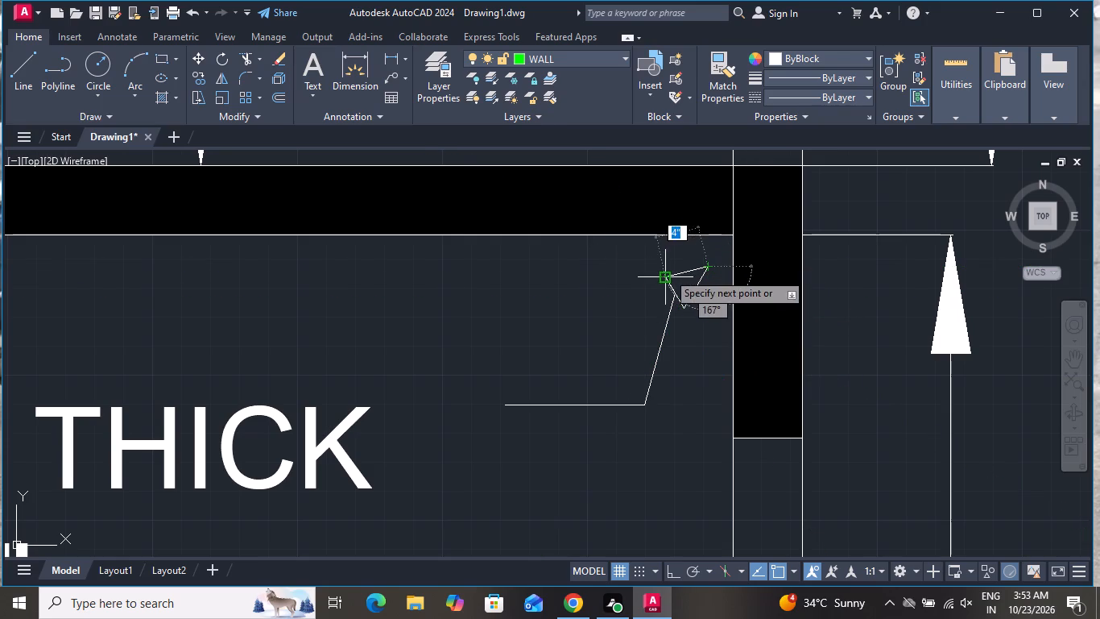
pyautogui.click(668, 272)
pyautogui.rightClick(668, 272)
pyautogui.click(695, 303)
pyautogui.scroll(-2, 696, 303)
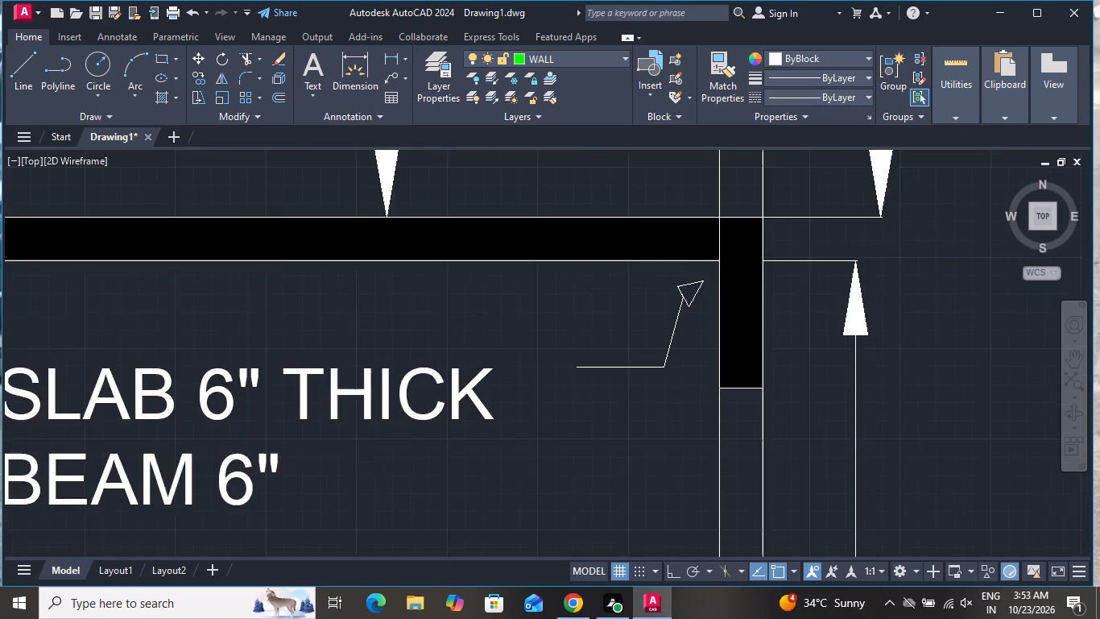
# Draw a line leader from the R.C.C BEAM text, about 3'-5" horizontally and 1'-4" sloping up toward the beam, with a triangular arrowhead.
pyautogui.click(32, 72)
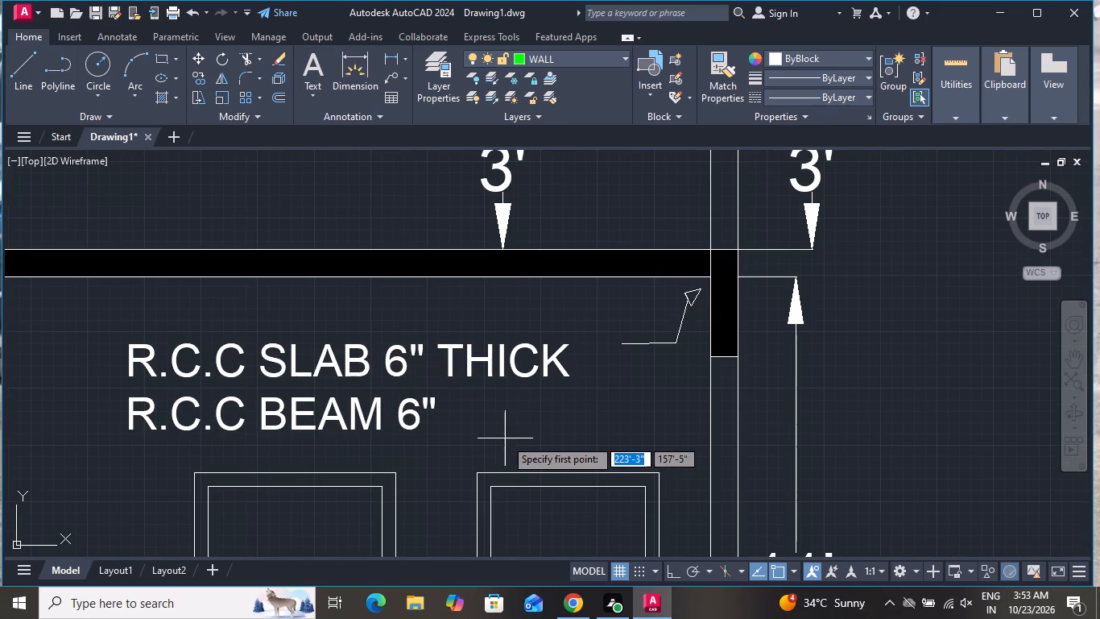
pyautogui.click(486, 413)
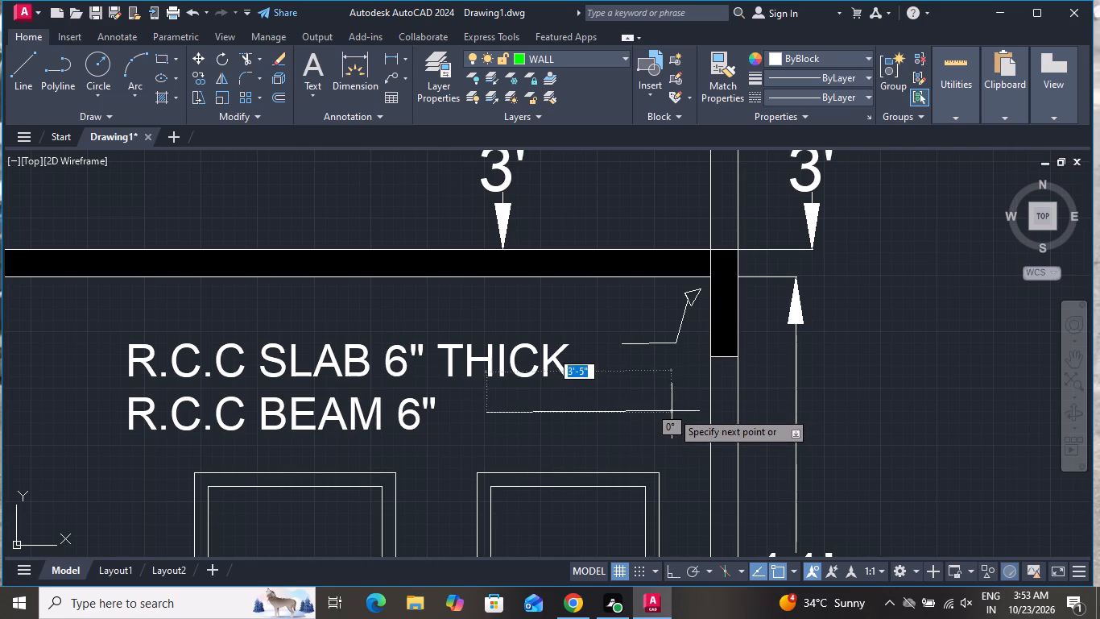
pyautogui.click(666, 413)
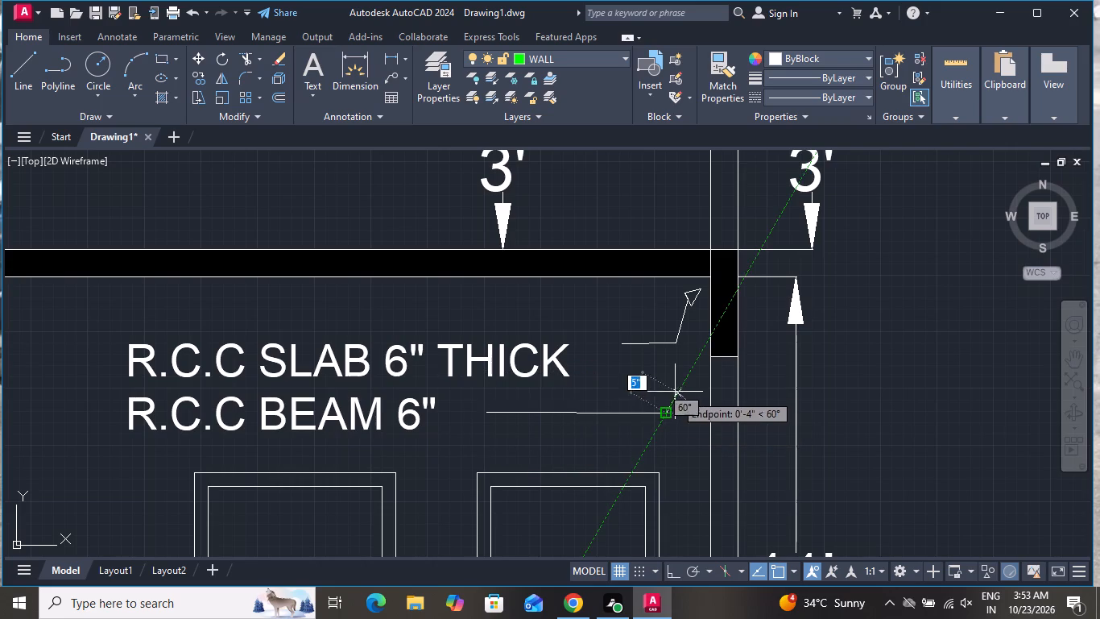
pyautogui.click(689, 343)
pyautogui.scroll(3, 689, 343)
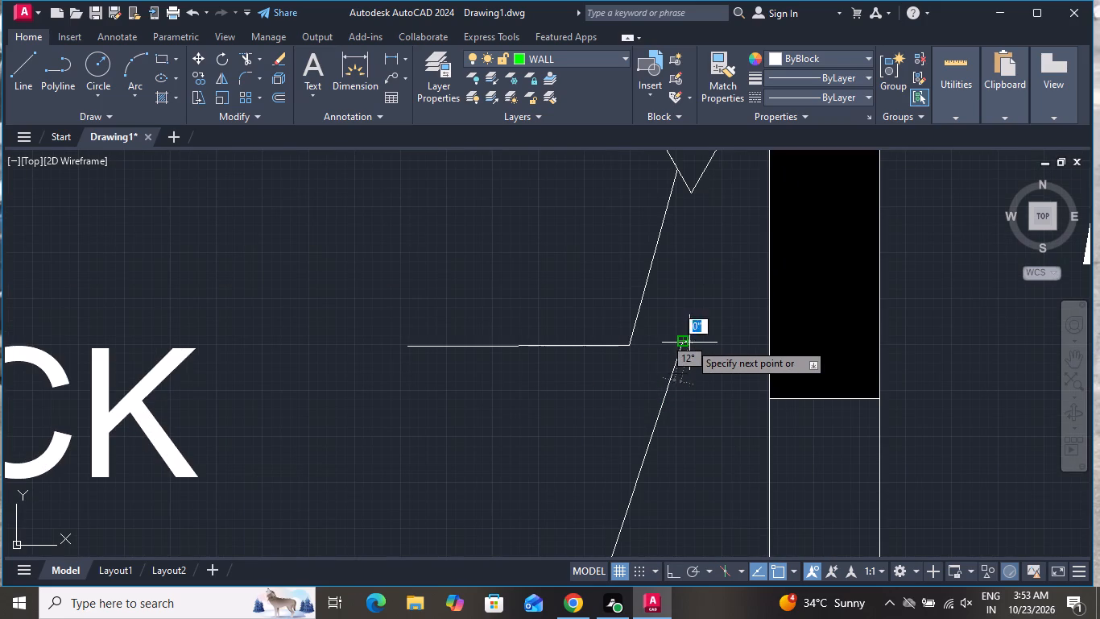
pyautogui.click(668, 323)
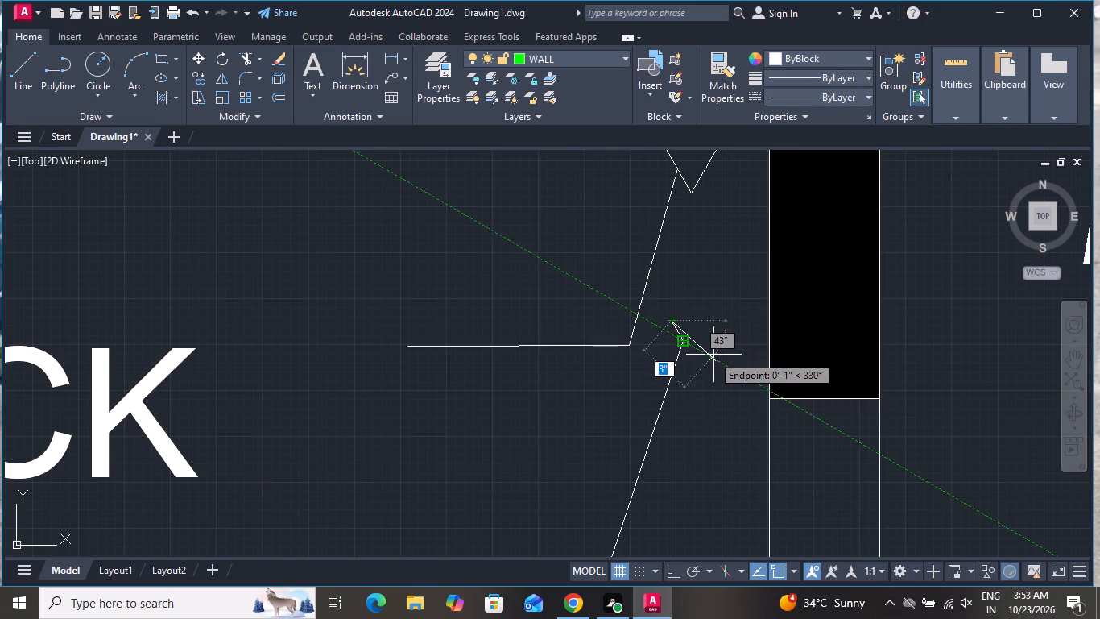
pyautogui.click(691, 358)
pyautogui.click(734, 288)
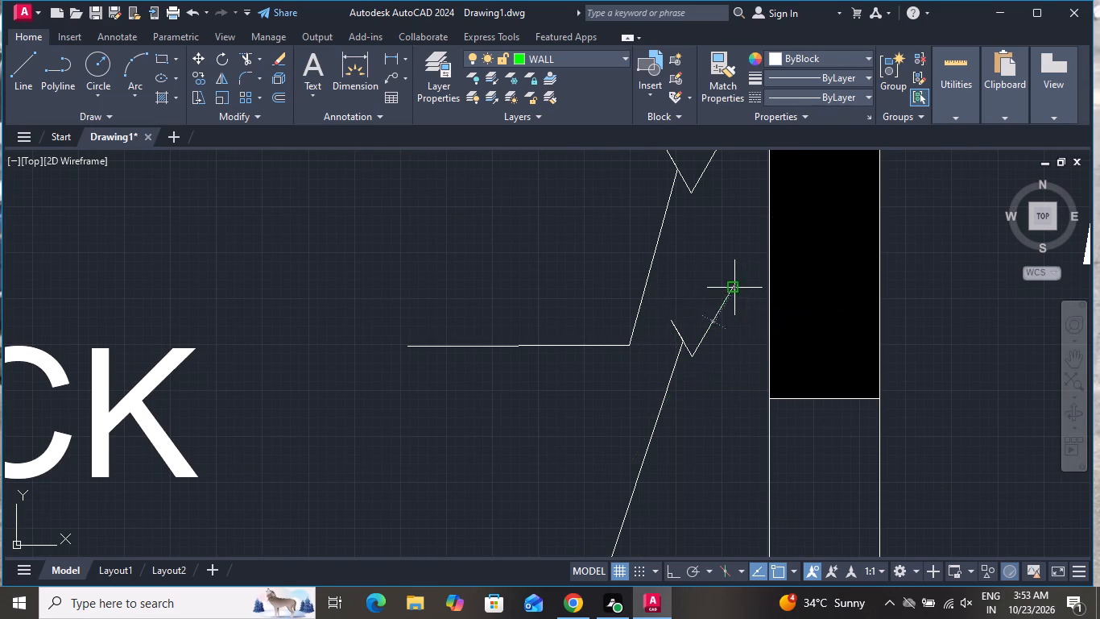
pyautogui.click(669, 316)
pyautogui.rightClick(669, 316)
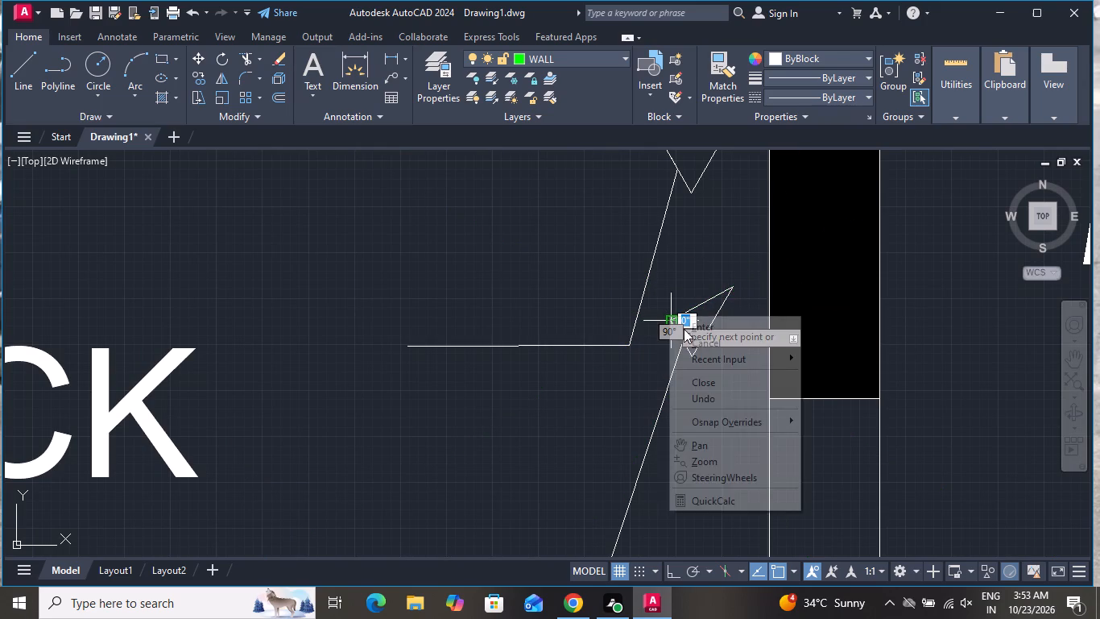
pyautogui.click(687, 338)
pyautogui.scroll(-2, 697, 331)
# Move the R.C.C slab and beam note so its two lines meet the starts of their leaders.
pyautogui.click(411, 356)
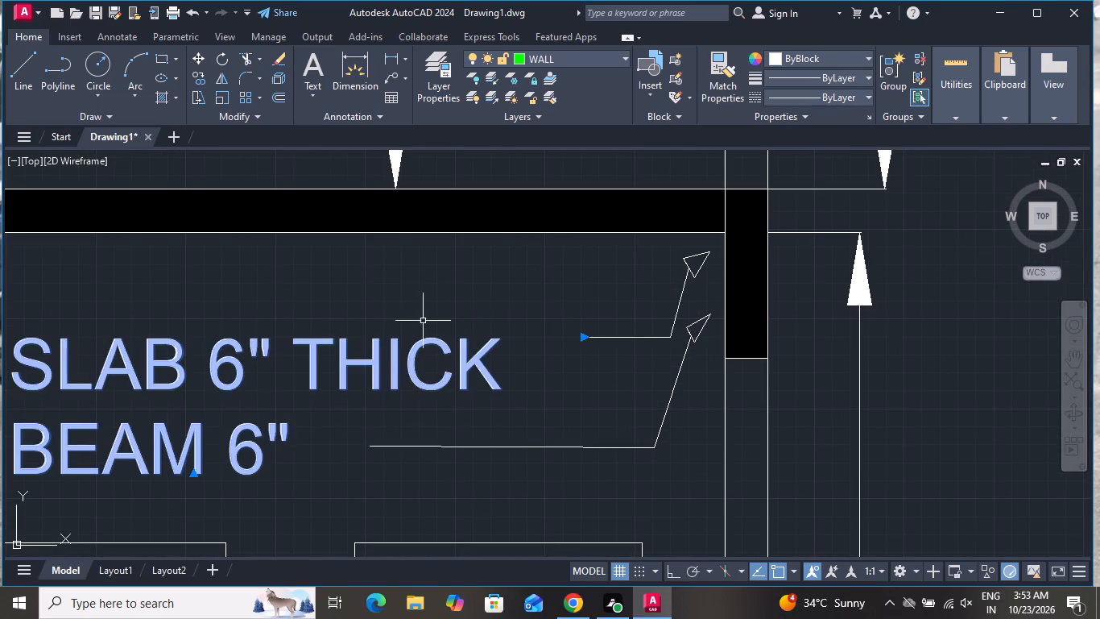
pyautogui.click(200, 53)
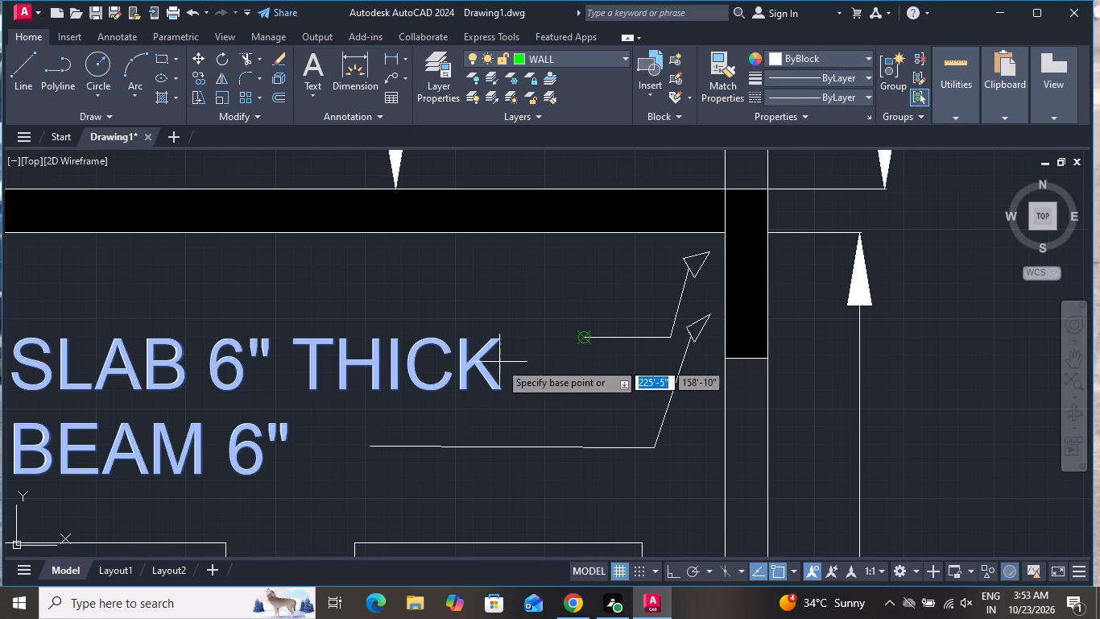
pyautogui.click(499, 361)
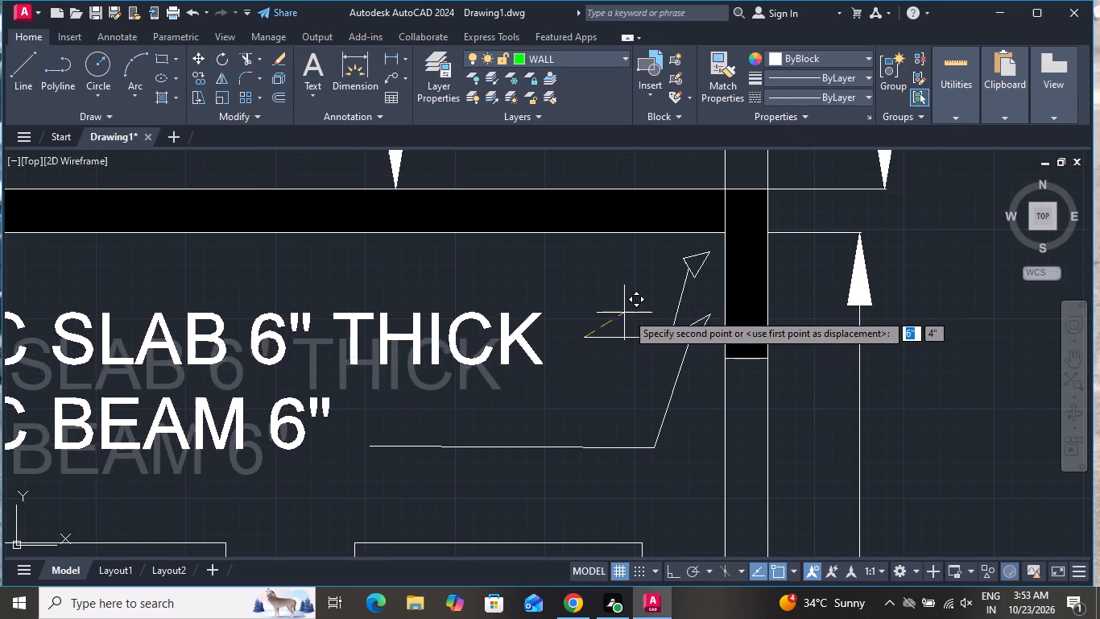
pyautogui.click(673, 318)
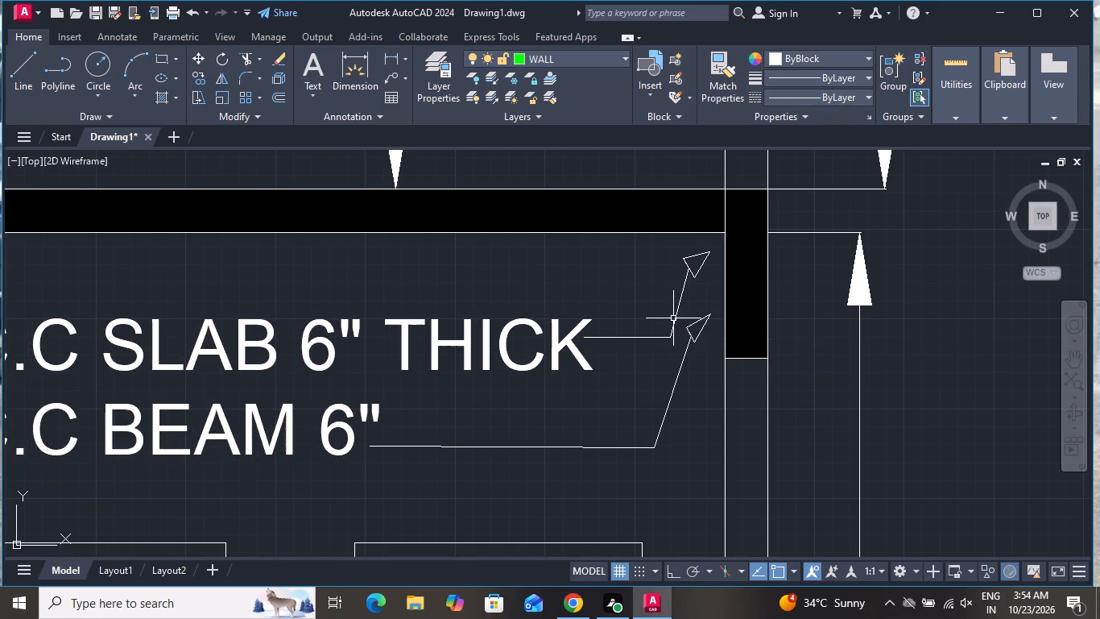
# Copy the R.C.C slab and beam note with both leaders to just below the slab between the two floors, beside the beam.
pyautogui.scroll(-3, 639, 314)
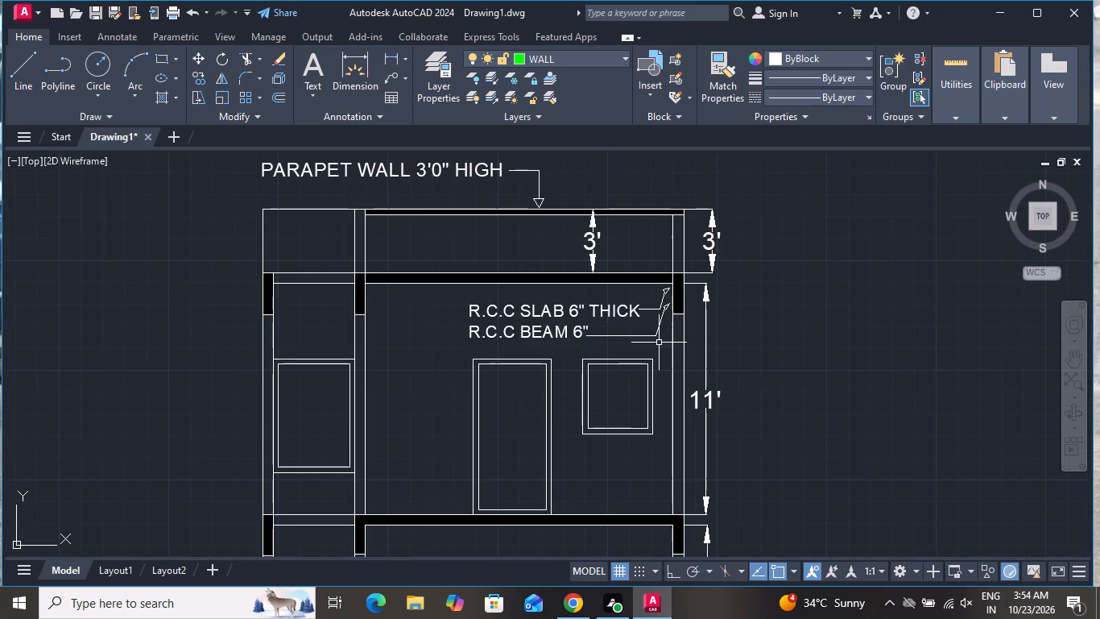
pyautogui.scroll(4, 668, 323)
pyautogui.scroll(-3, 671, 285)
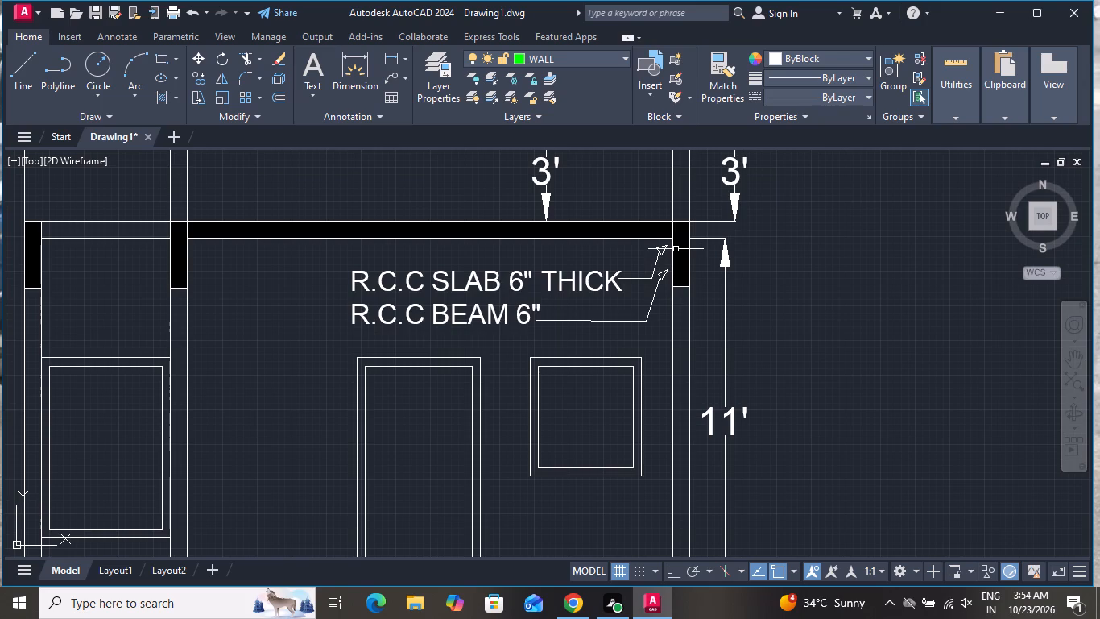
pyautogui.click(672, 243)
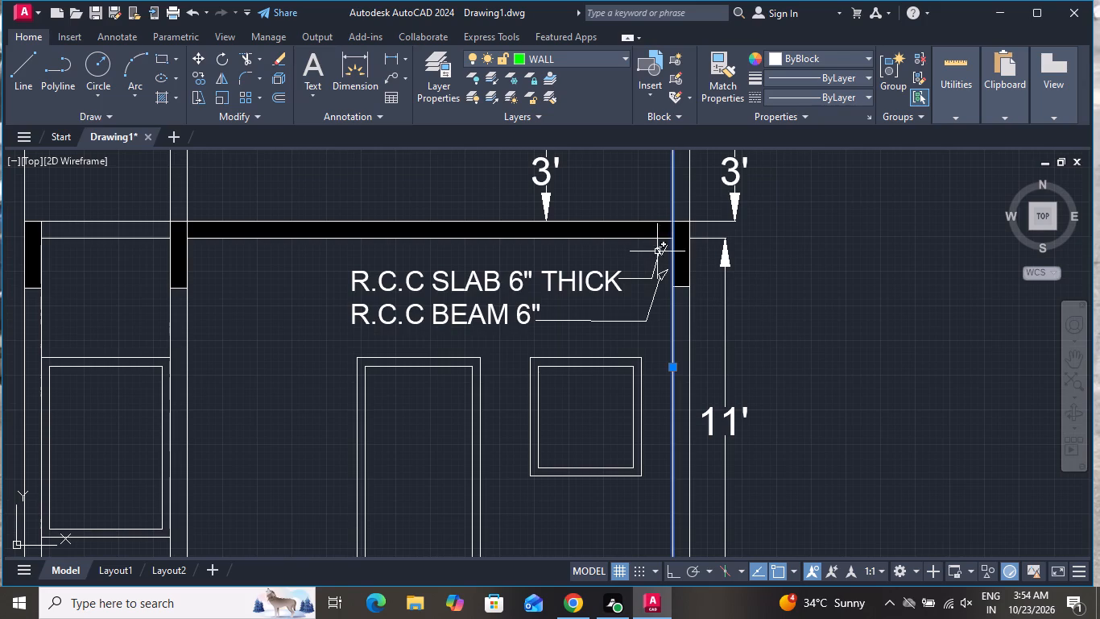
pyautogui.press('Escape')
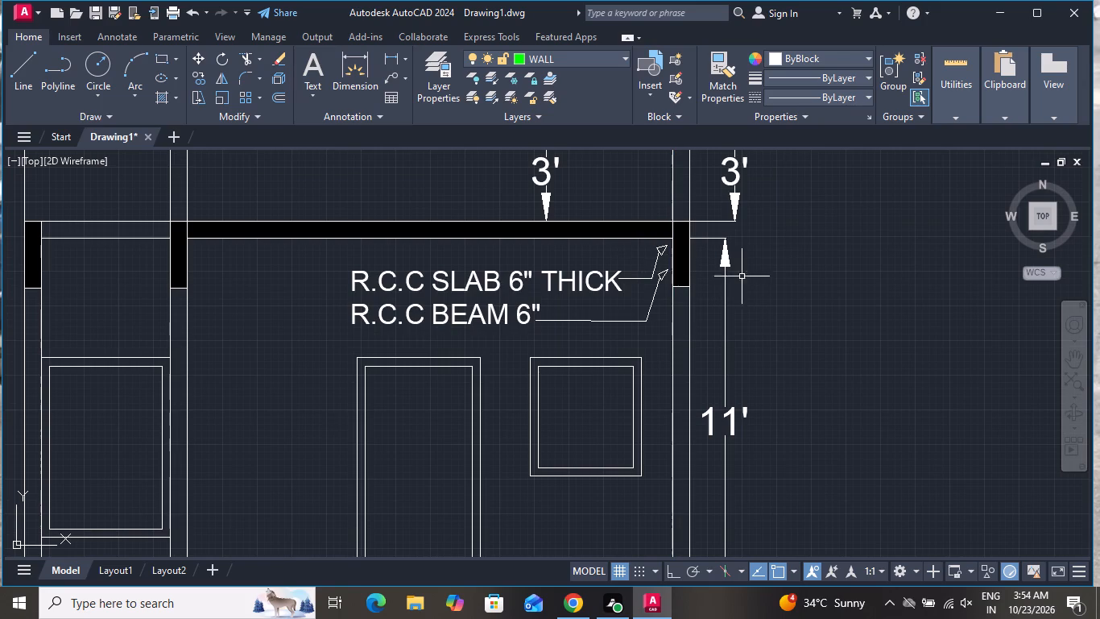
pyautogui.scroll(3, 680, 247)
pyautogui.click(672, 221)
pyautogui.scroll(-3, 389, 438)
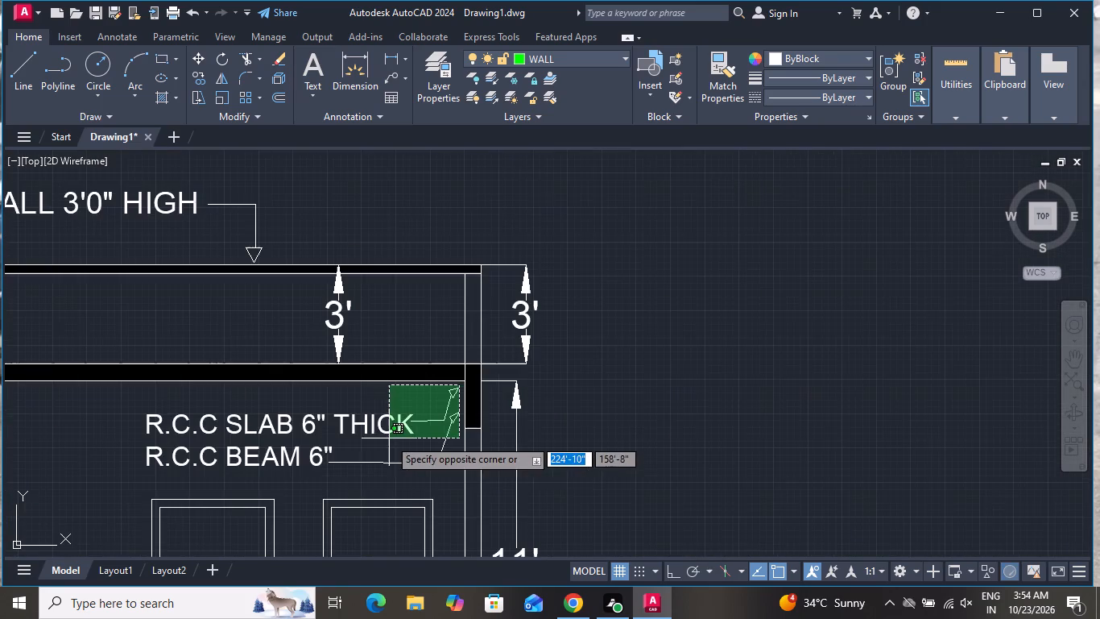
pyautogui.click(315, 467)
pyautogui.scroll(4, 442, 409)
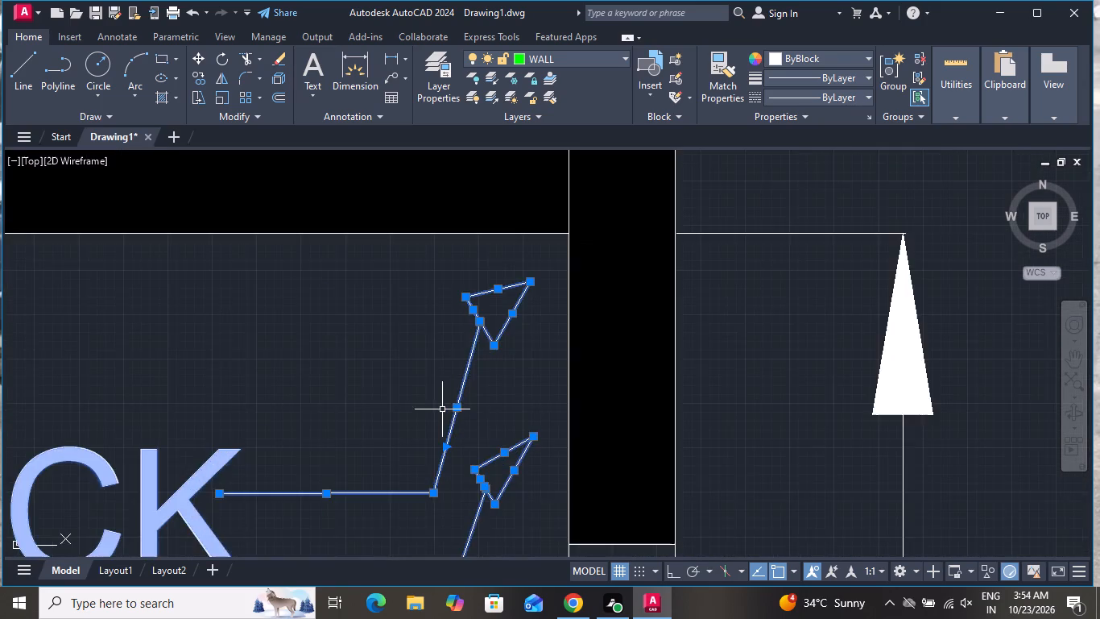
pyautogui.scroll(-4, 442, 409)
pyautogui.click(201, 82)
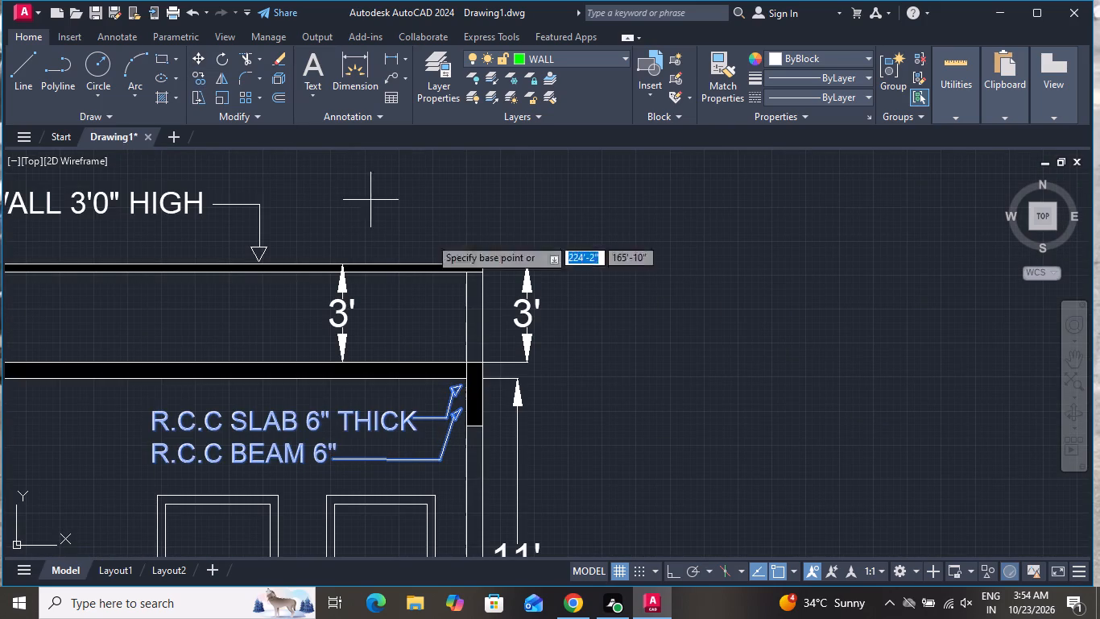
pyautogui.click(463, 381)
pyautogui.scroll(-2, 463, 334)
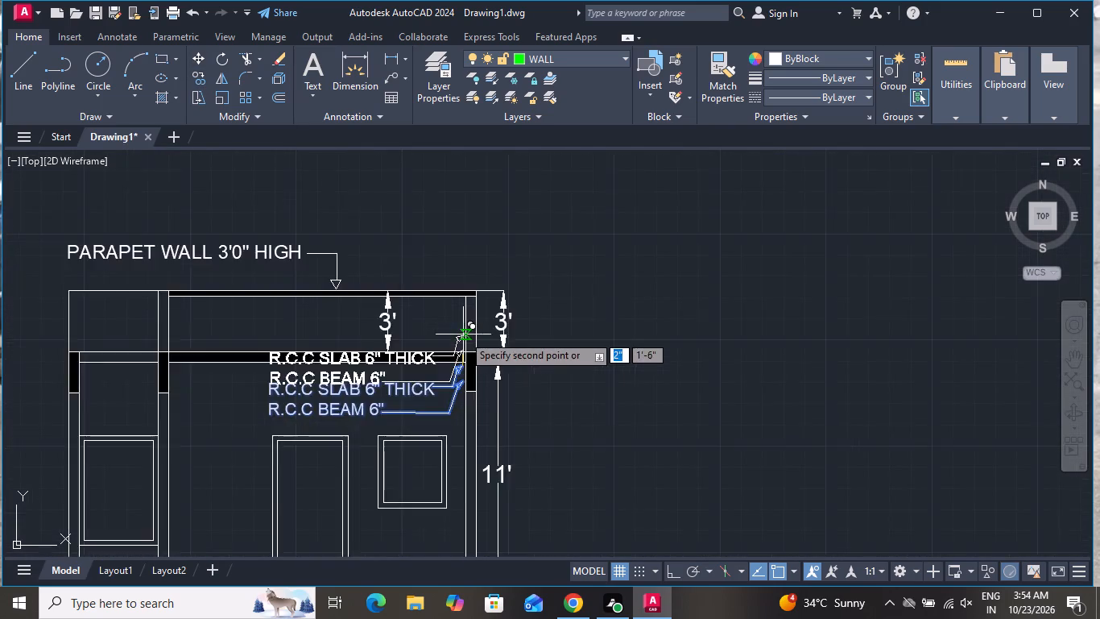
pyautogui.scroll(-2, 463, 334)
pyautogui.scroll(5, 470, 401)
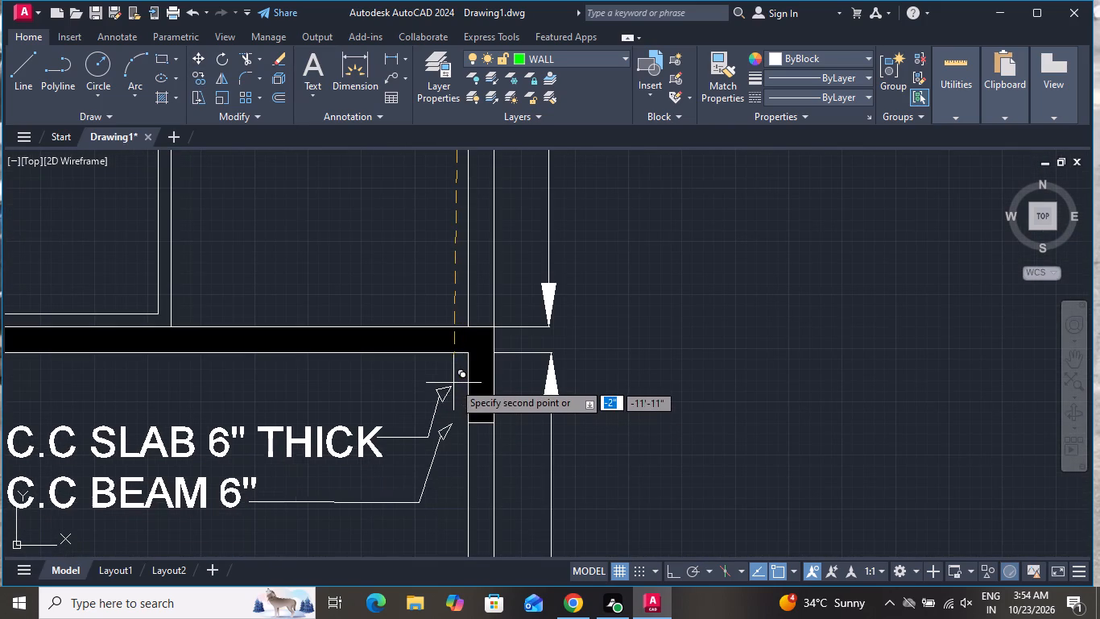
pyautogui.click(464, 359)
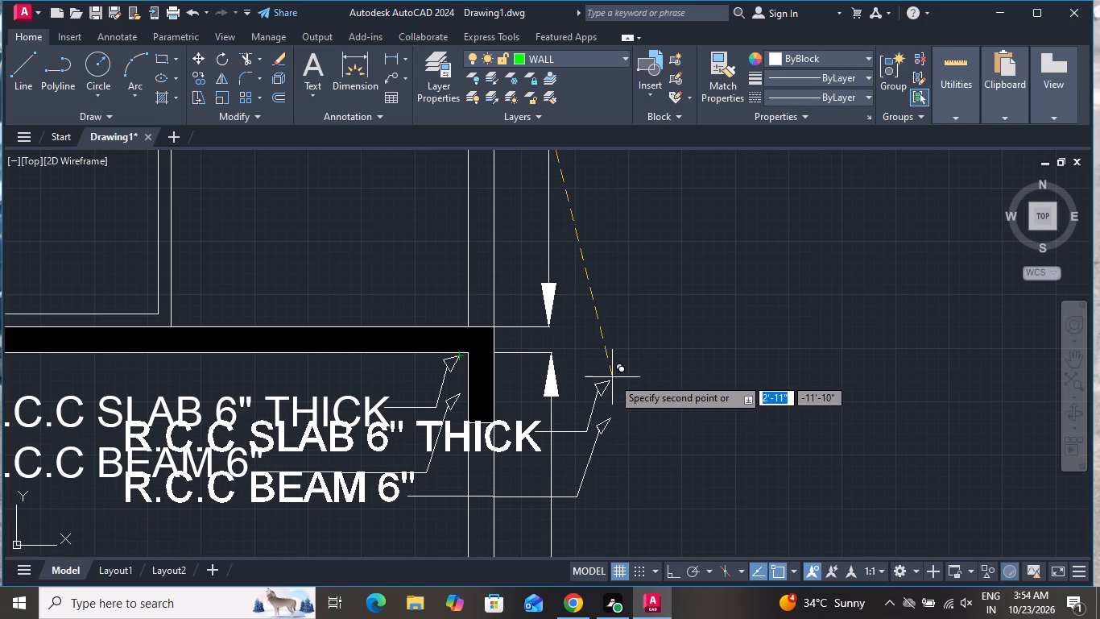
pyautogui.rightClick(612, 376)
pyautogui.click(671, 177)
# Copy the PARAPET WALL 3'0" HIGH text down to the ground floor, just above the window and door openings.
pyautogui.scroll(-1, 825, 335)
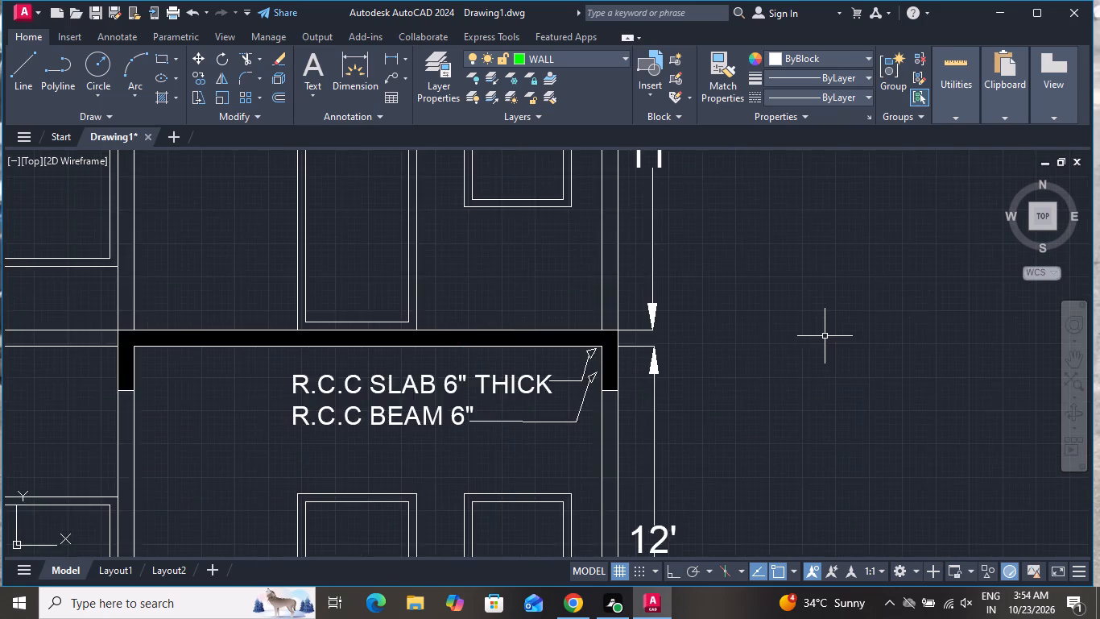
pyautogui.scroll(-2, 825, 336)
pyautogui.scroll(-1, 527, 247)
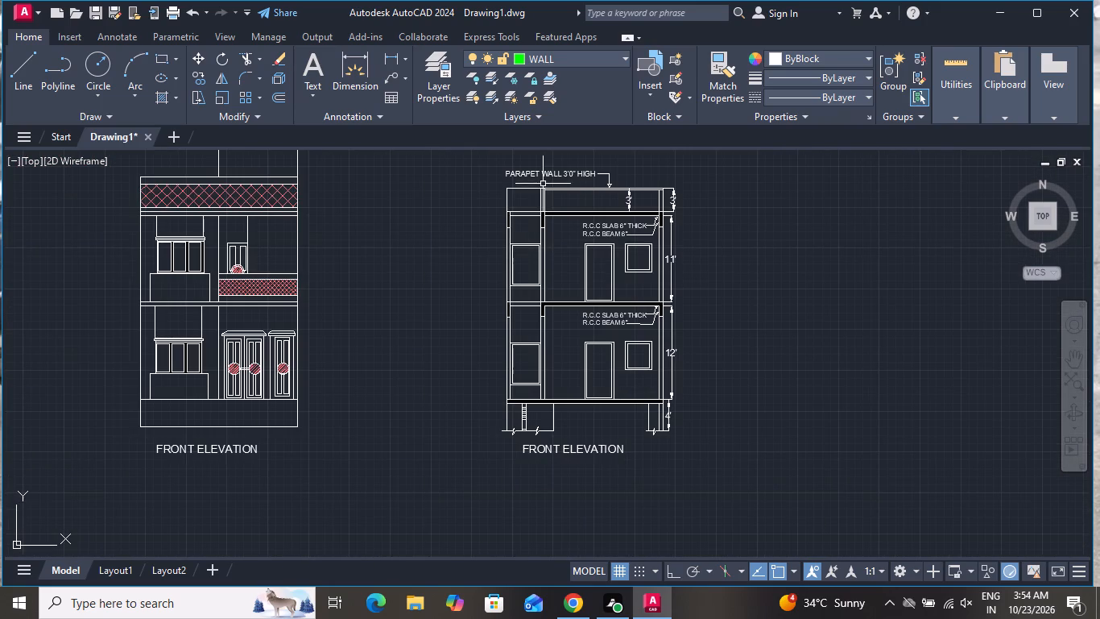
pyautogui.click(548, 177)
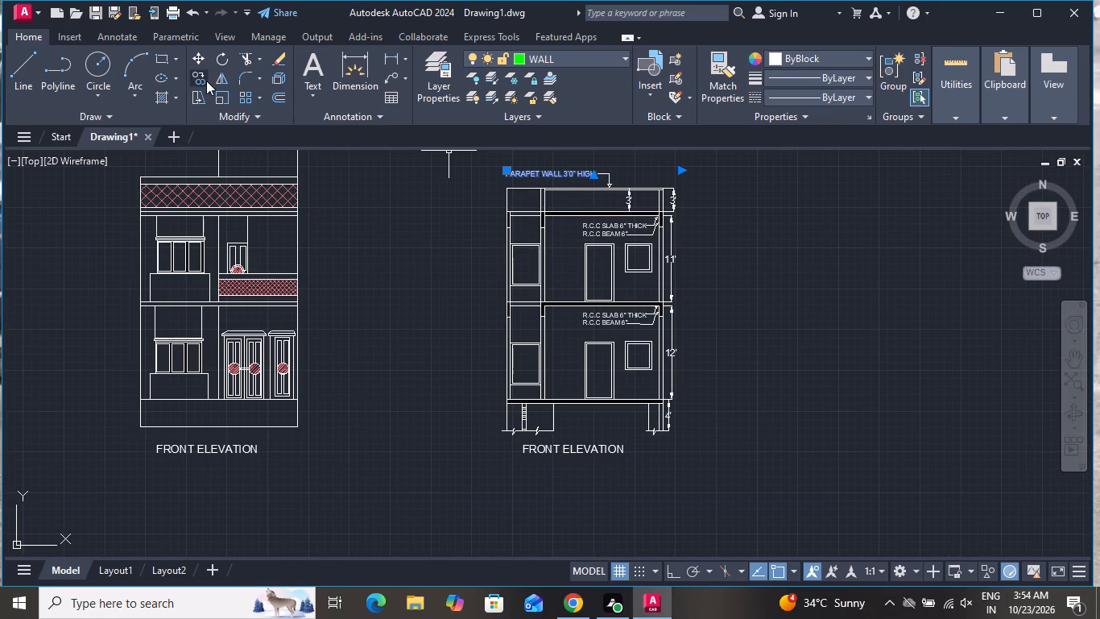
pyautogui.click(206, 80)
pyautogui.click(567, 171)
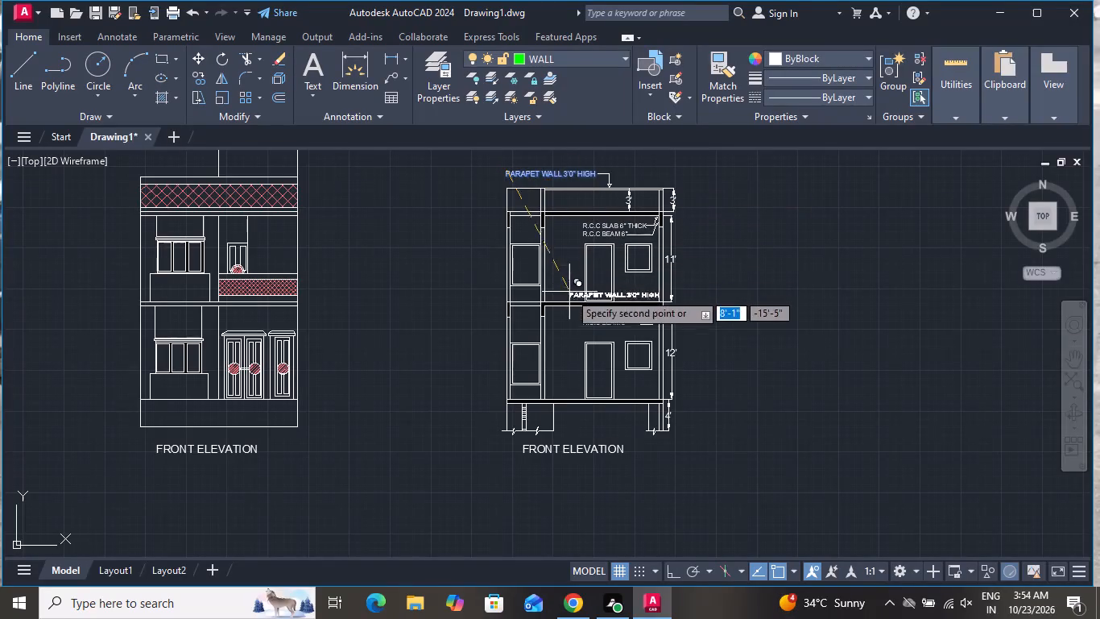
pyautogui.scroll(3, 551, 346)
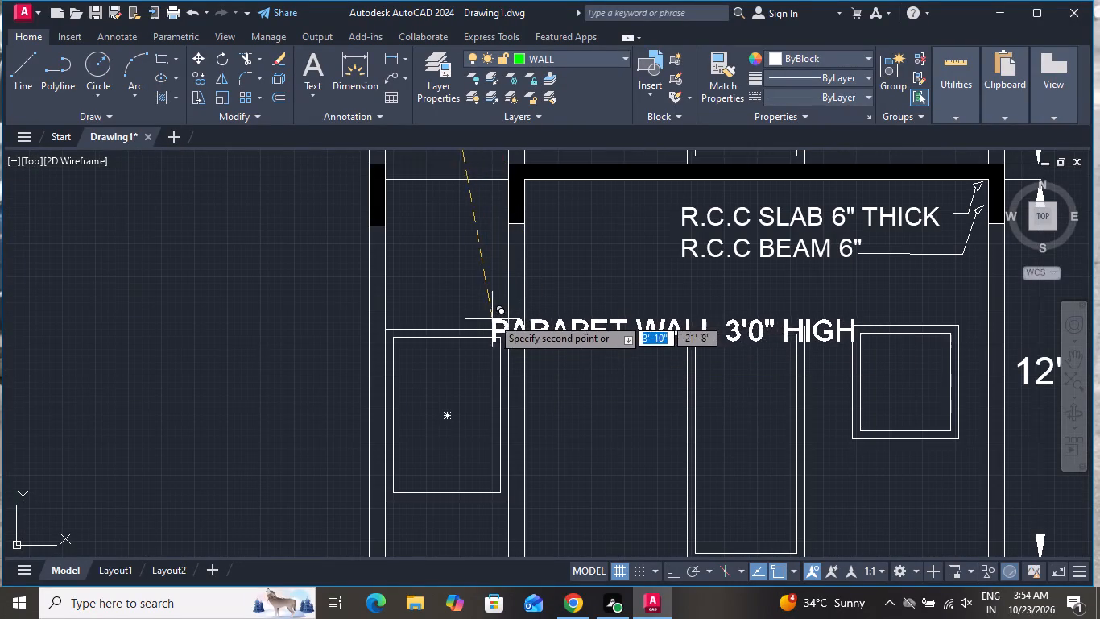
pyautogui.click(457, 297)
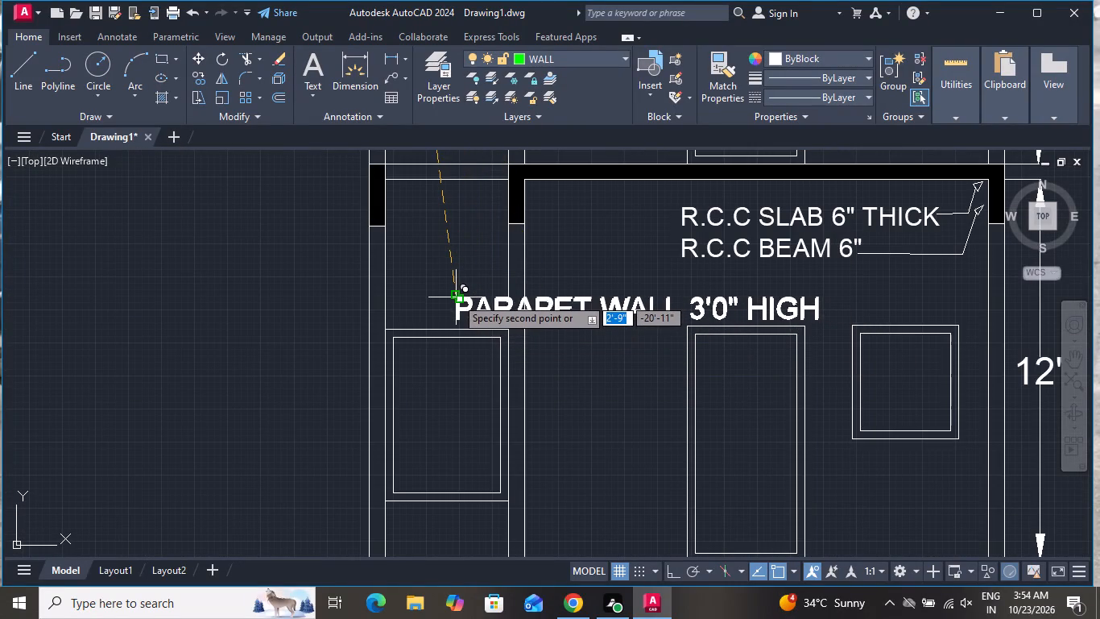
pyautogui.rightClick(456, 297)
pyautogui.click(521, 322)
# Set the text height of the copied parapet wall text on the ground floor to 5".
pyautogui.click(565, 314)
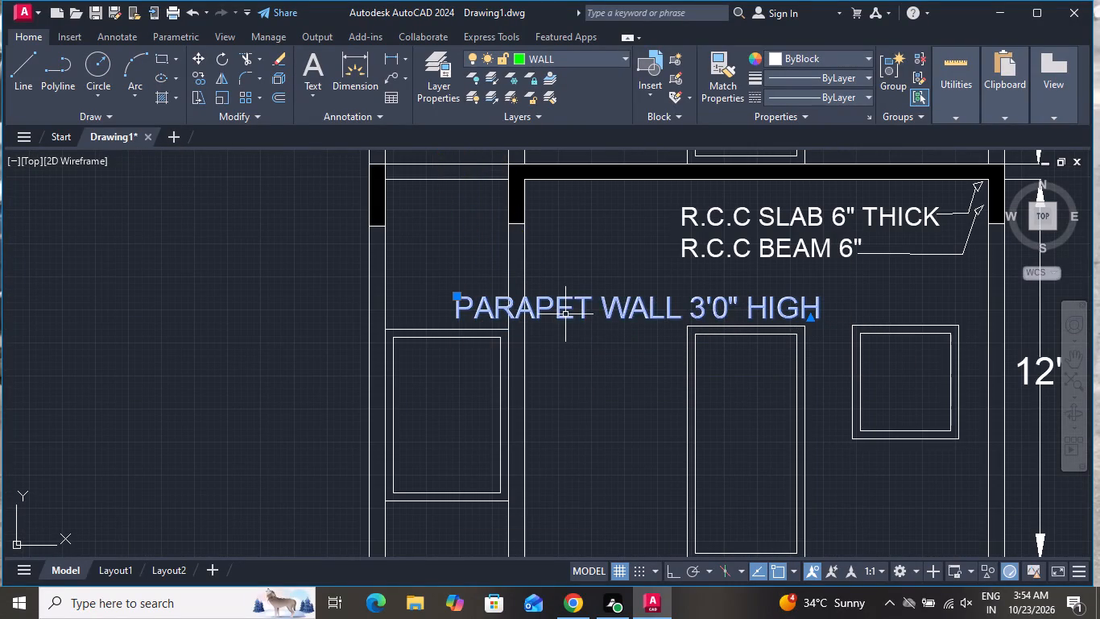
pyautogui.rightClick(565, 314)
pyautogui.click(620, 555)
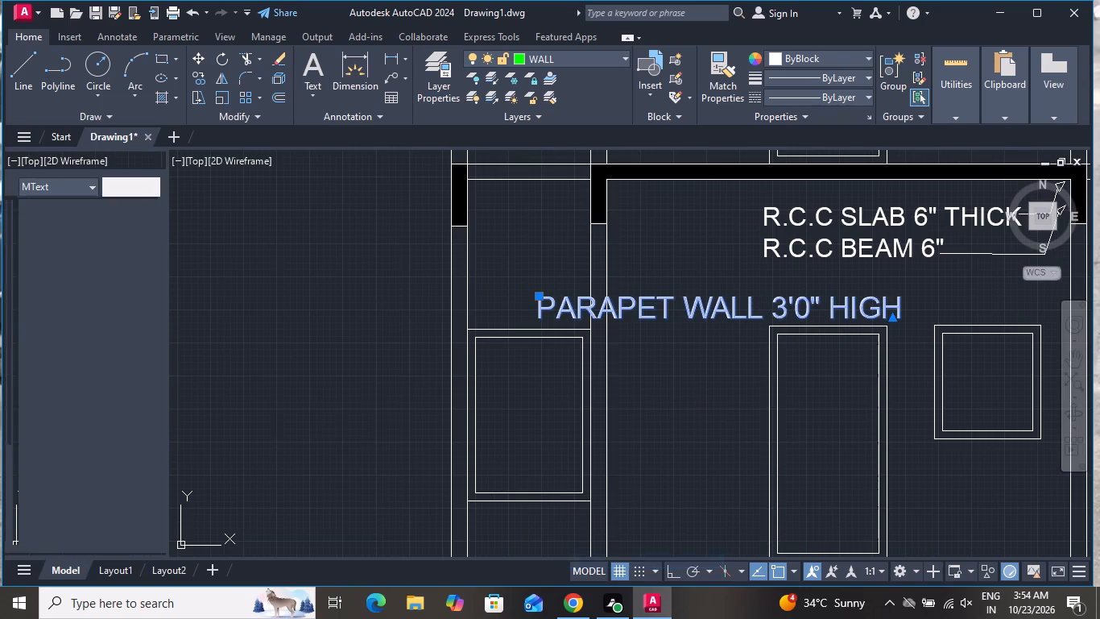
pyautogui.click(94, 474)
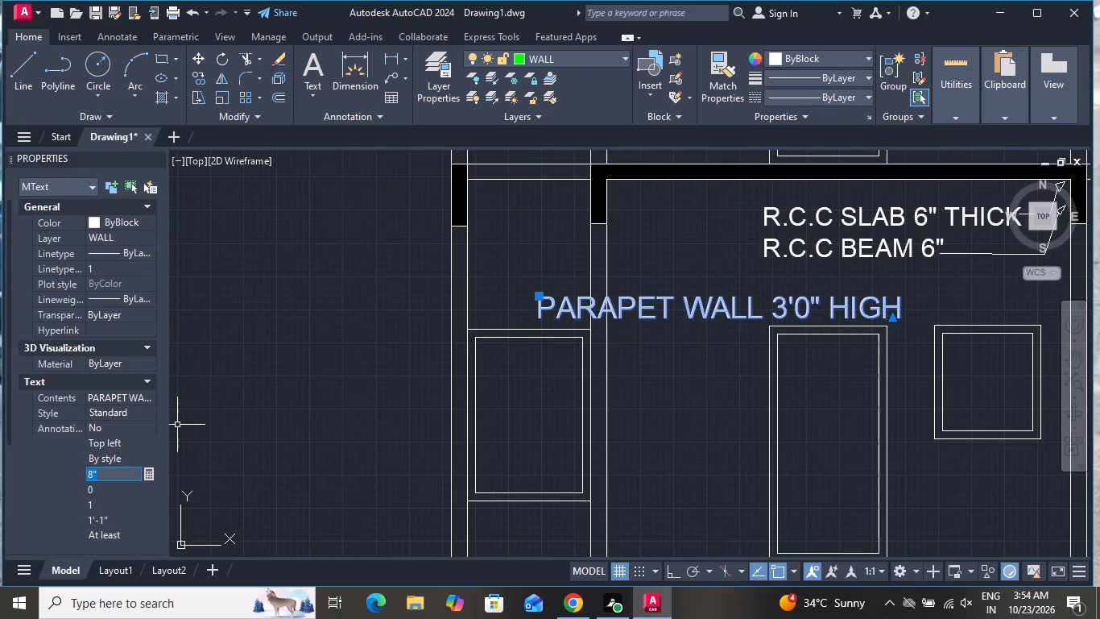
pyautogui.press('BackSpace')
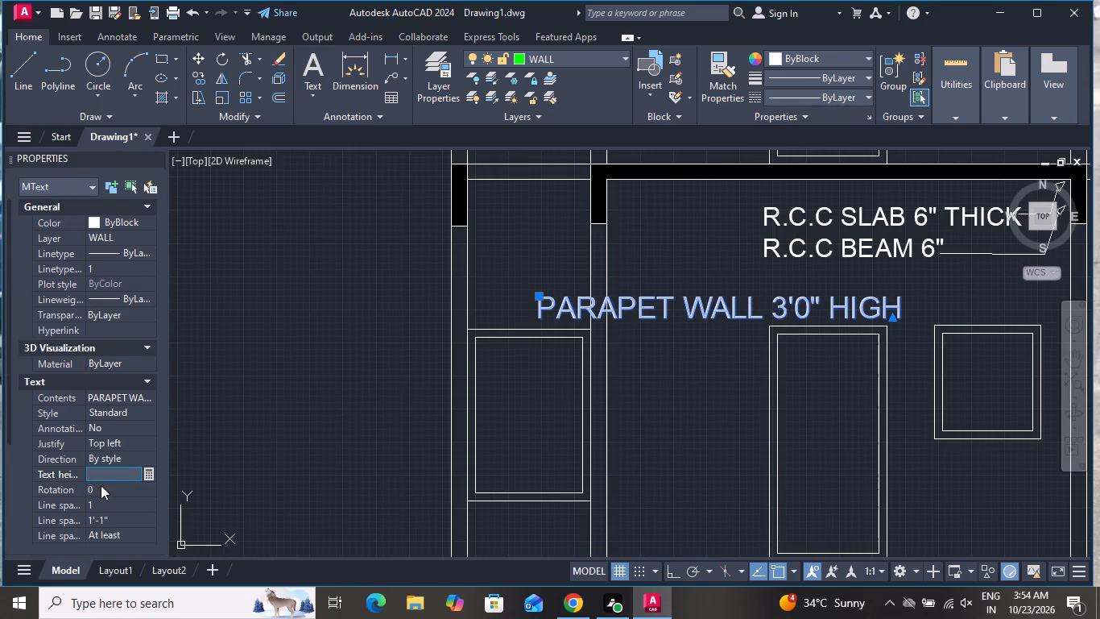
pyautogui.press('5')
pyautogui.hotkey('shift', '"')
pyautogui.click(157, 157)
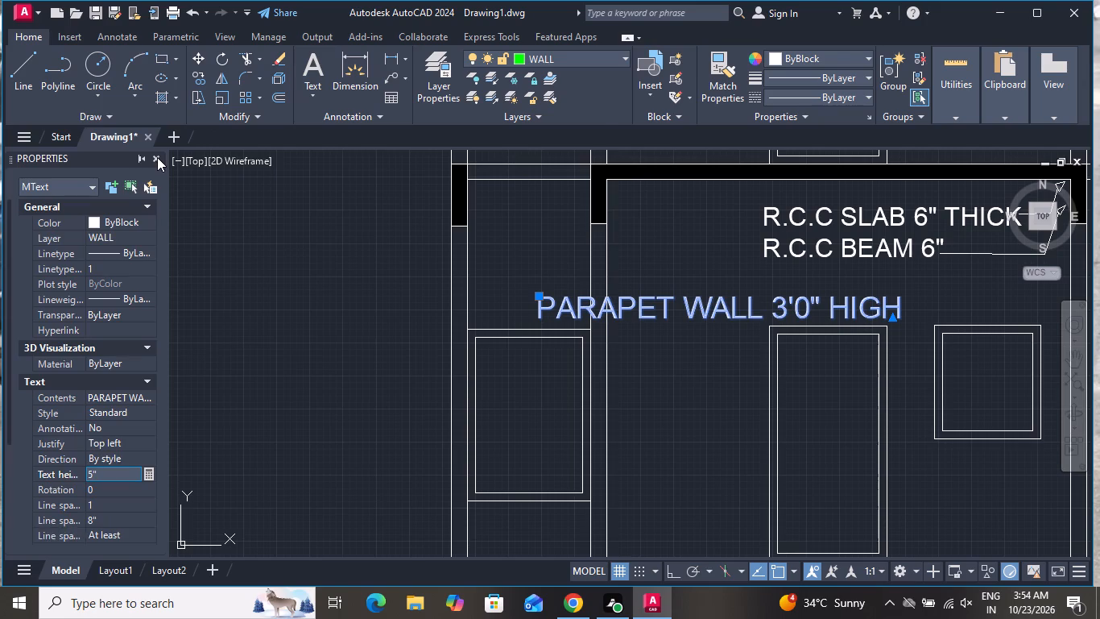
pyautogui.click(157, 157)
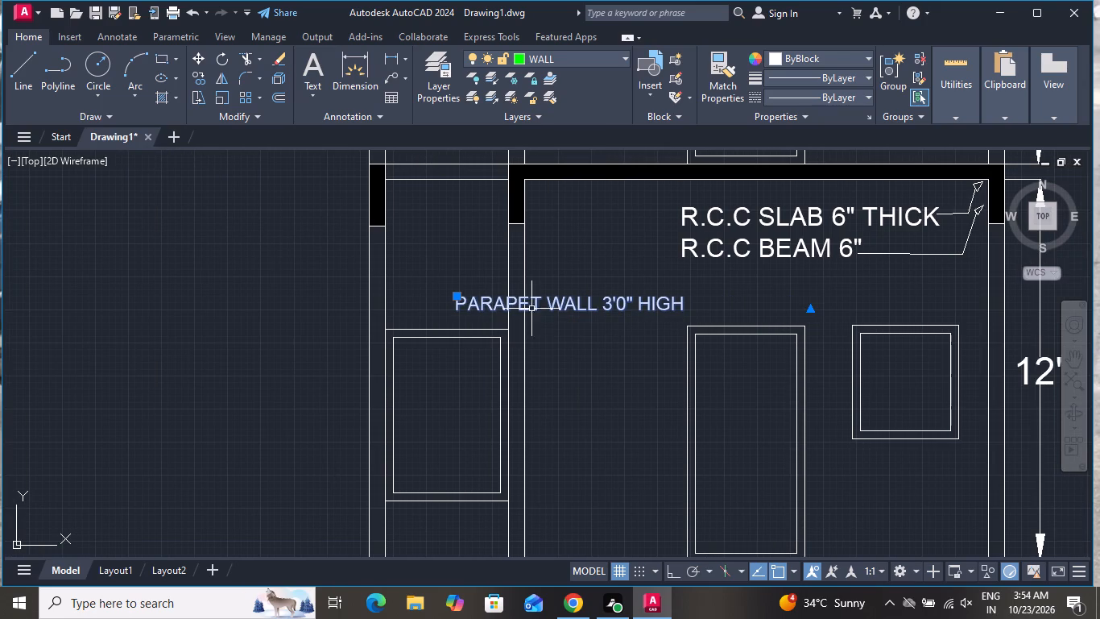
# Move the copied PARAPET WALL 3'0" HIGH text on the ground floor so it starts at the room's inner wall, beside the door head.
pyautogui.click(201, 60)
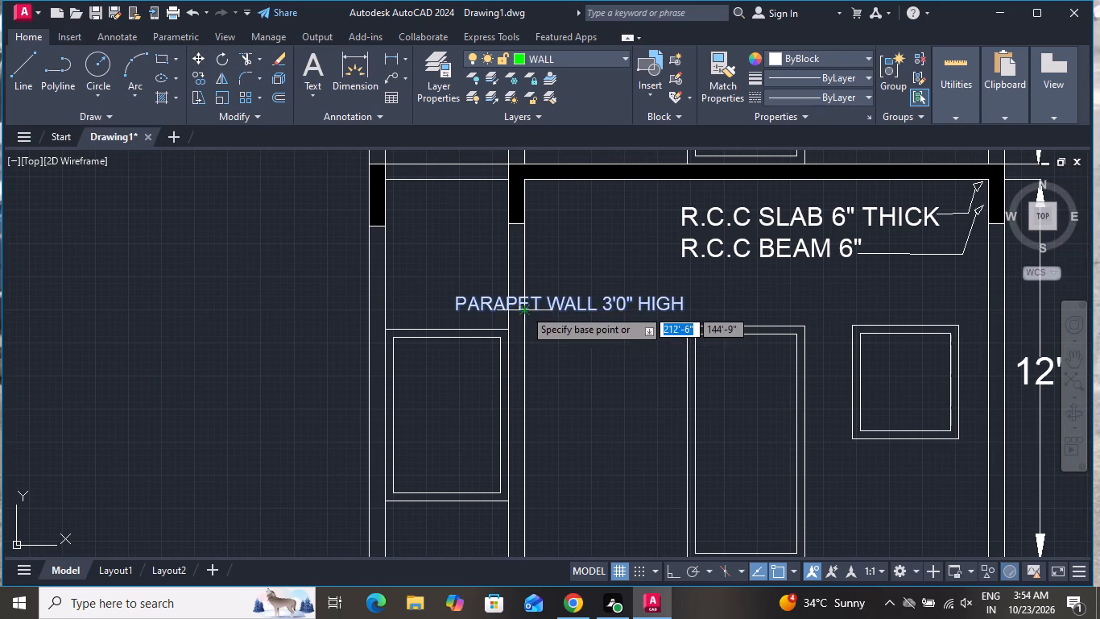
pyautogui.click(524, 309)
pyautogui.click(592, 322)
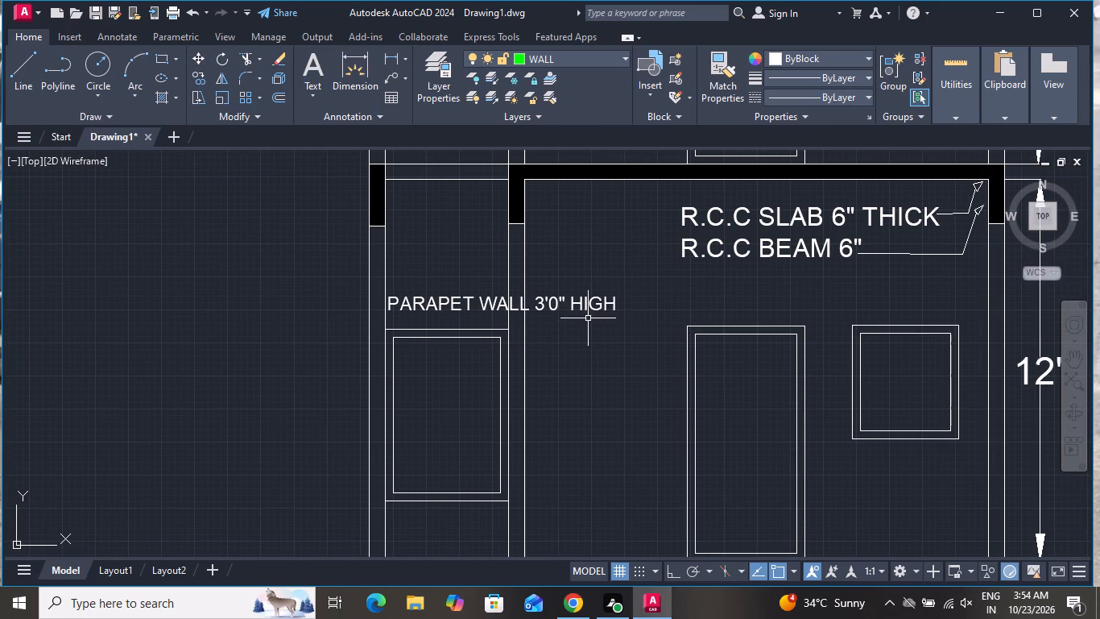
pyautogui.click(587, 308)
pyautogui.click(200, 57)
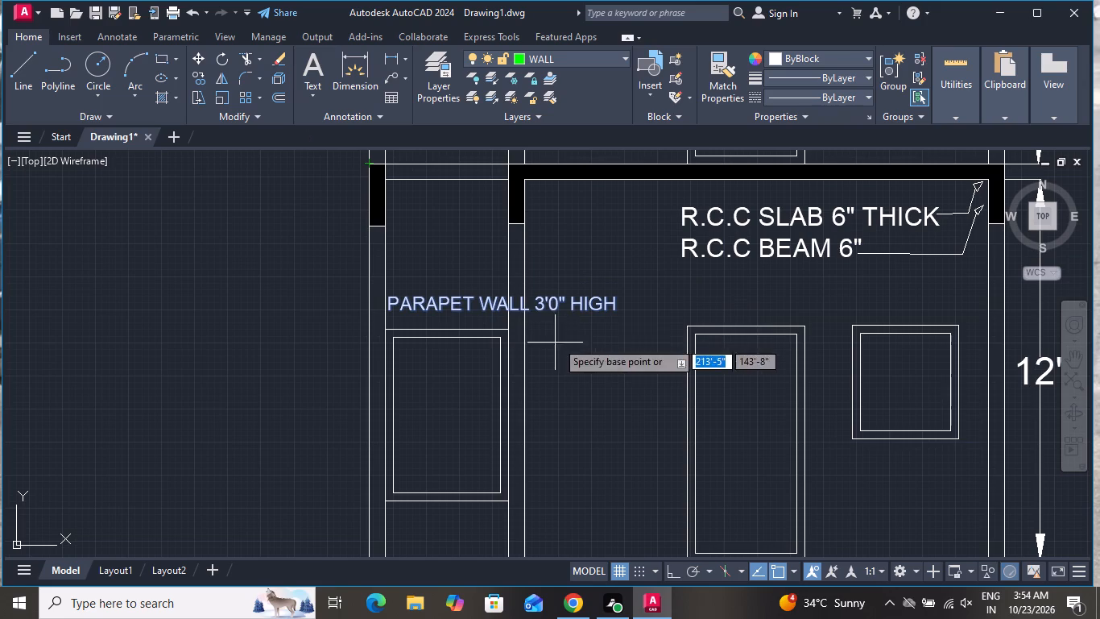
pyautogui.click(553, 314)
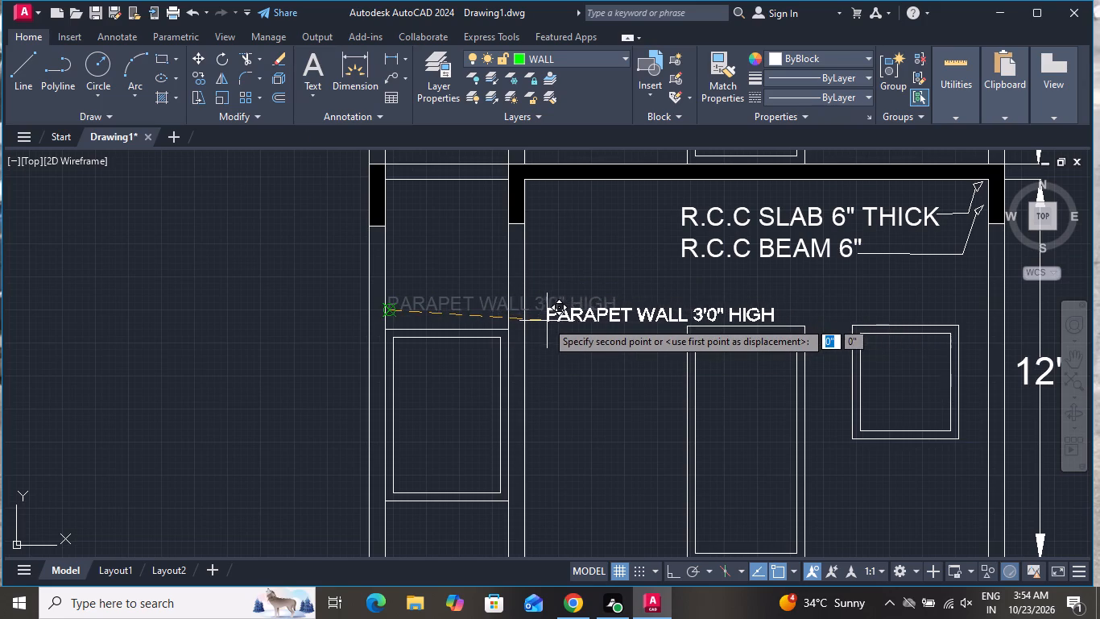
pyautogui.click(527, 325)
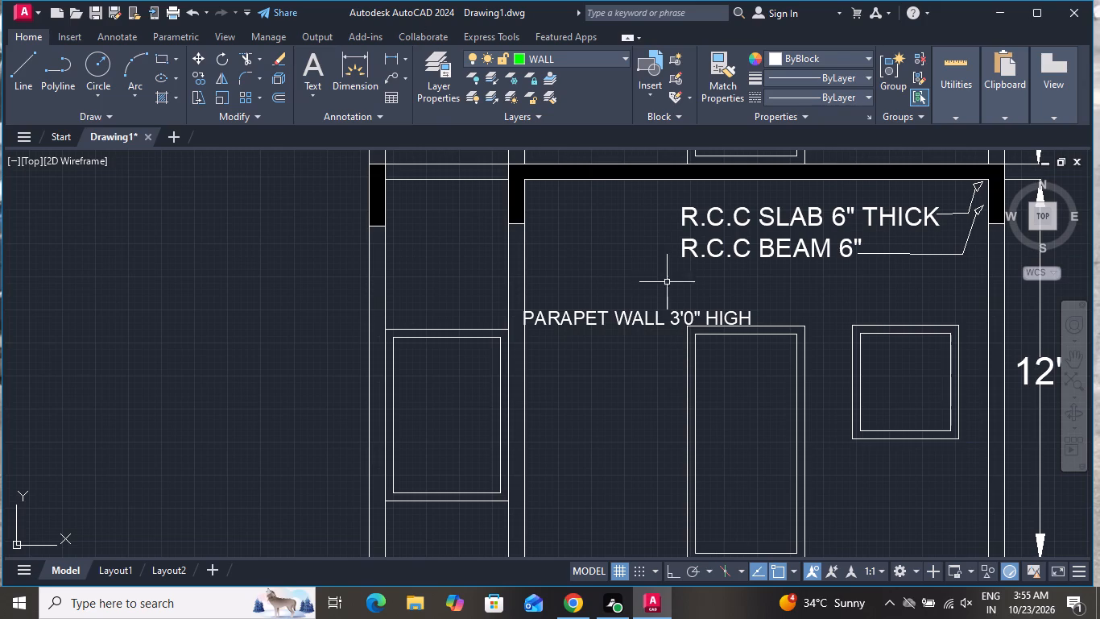
# Replace the copied parapet wall text on the ground floor with R.C.C LINTEL 6"X18".
pyautogui.doubleClick(749, 317)
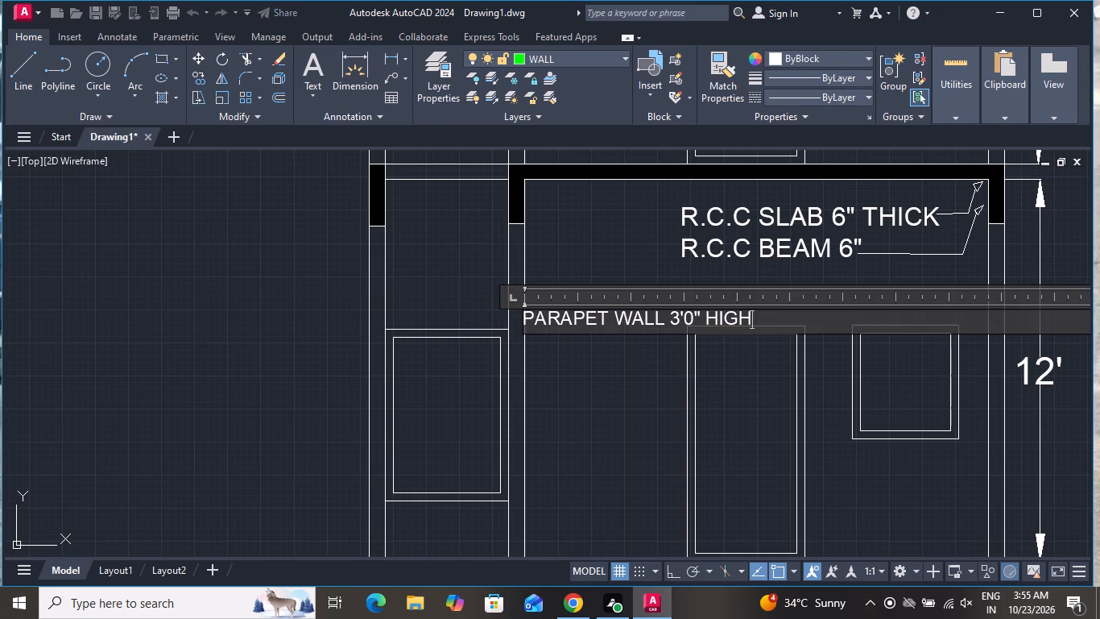
pyautogui.press('BackSpace')
pyautogui.press('BackSpace')
pyautogui.press('BackSpace')
pyautogui.press('BackSpace')
pyautogui.press('BackSpace')
pyautogui.press('BackSpace')
pyautogui.press('BackSpace')
pyautogui.press('BackSpace')
pyautogui.press('BackSpace')
pyautogui.press('BackSpace')
pyautogui.press('BackSpace')
pyautogui.press('BackSpace')
pyautogui.press('BackSpace')
pyautogui.press('BackSpace')
pyautogui.press('BackSpace')
pyautogui.press('BackSpace')
pyautogui.press('BackSpace')
pyautogui.press('BackSpace')
pyautogui.press('BackSpace')
pyautogui.press('BackSpace')
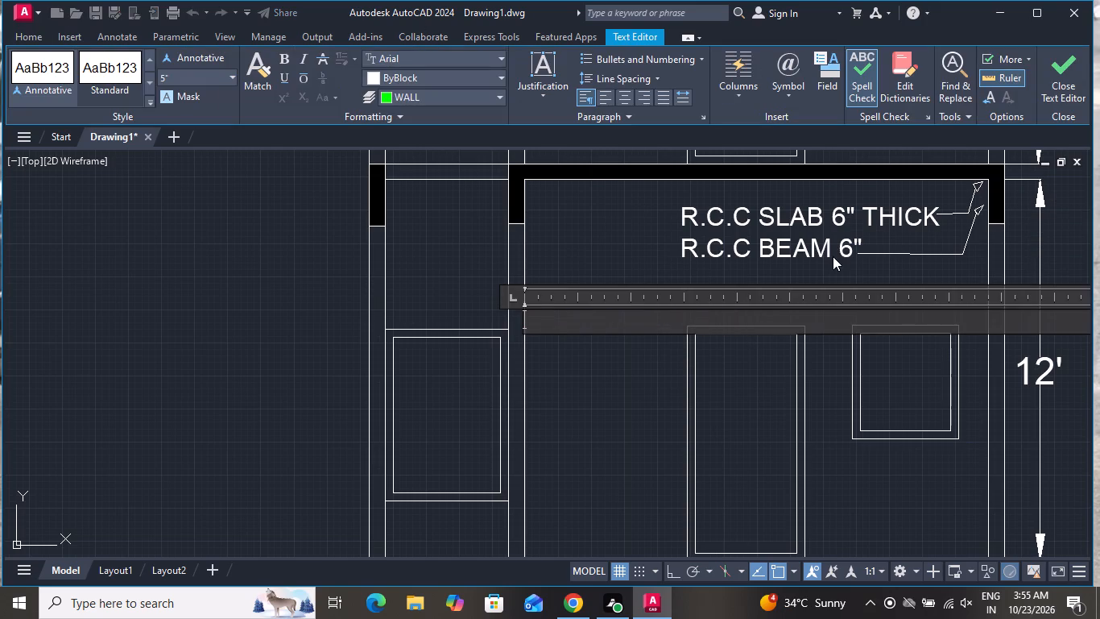
pyautogui.press('r')
pyautogui.write('.C.C')
pyautogui.press('space')
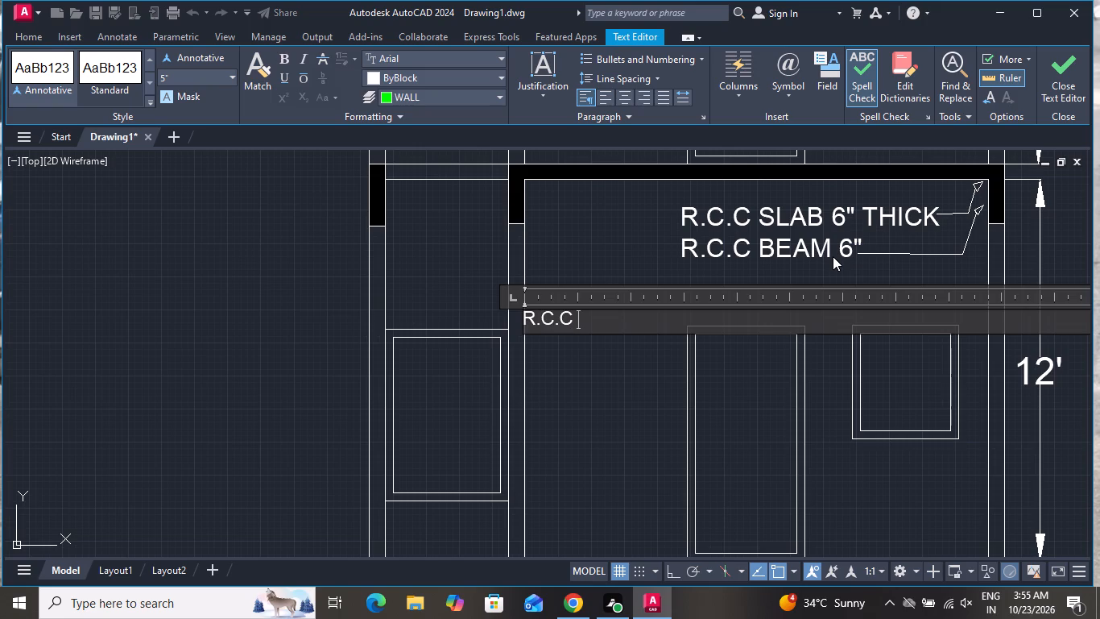
pyautogui.write('LIN')
pyautogui.write('TEL')
pyautogui.press('space')
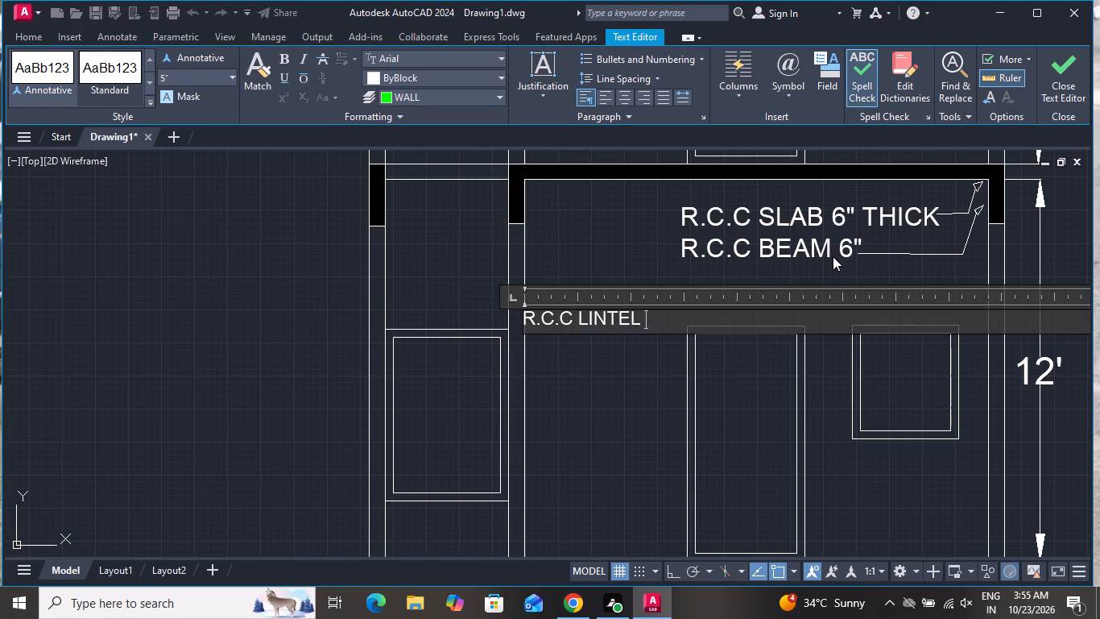
pyautogui.press('6')
pyautogui.hotkey('shift', '"')
pyautogui.write('X1')
pyautogui.write('8"')
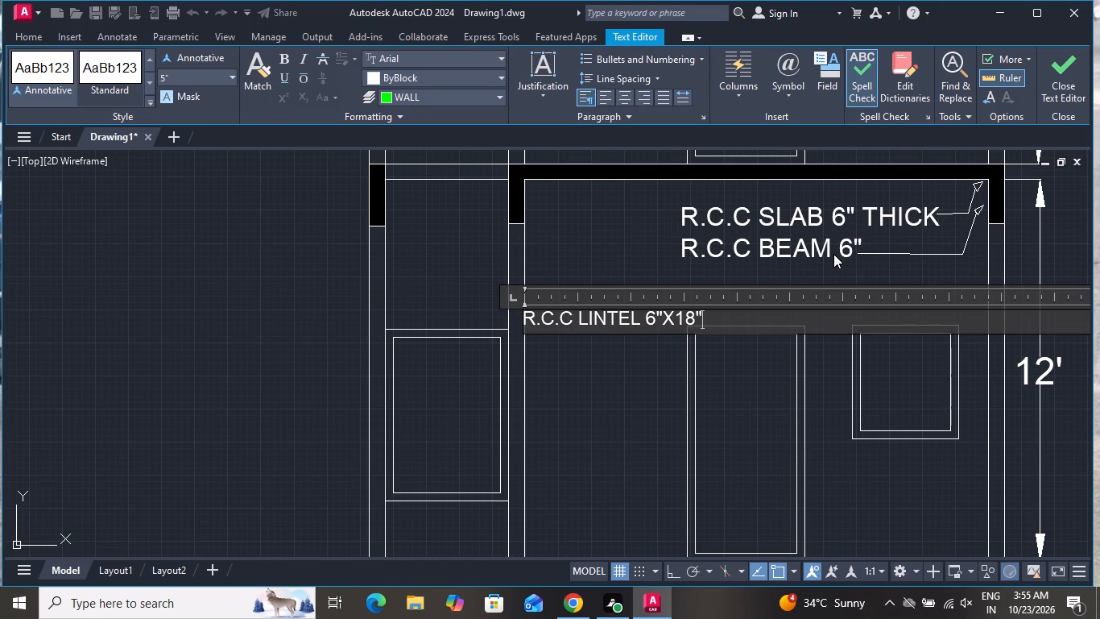
pyautogui.click(548, 438)
# Copy the R.C.C LINTEL 6"X18" text up to the upper floor, beside the head of the door opening.
pyautogui.click(586, 318)
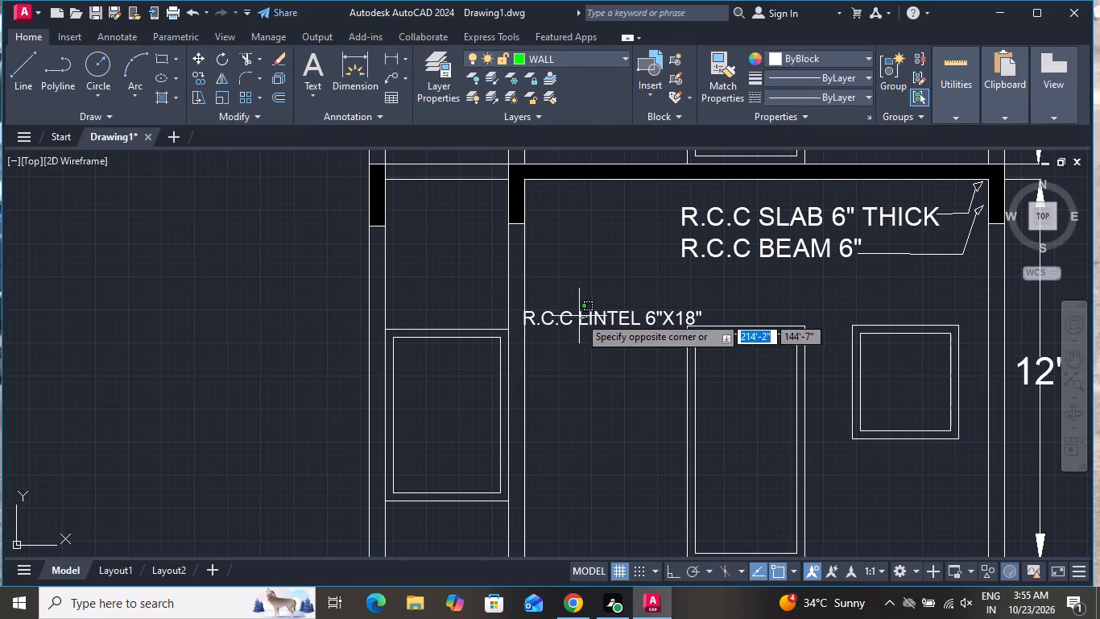
pyautogui.click(579, 315)
pyautogui.click(192, 71)
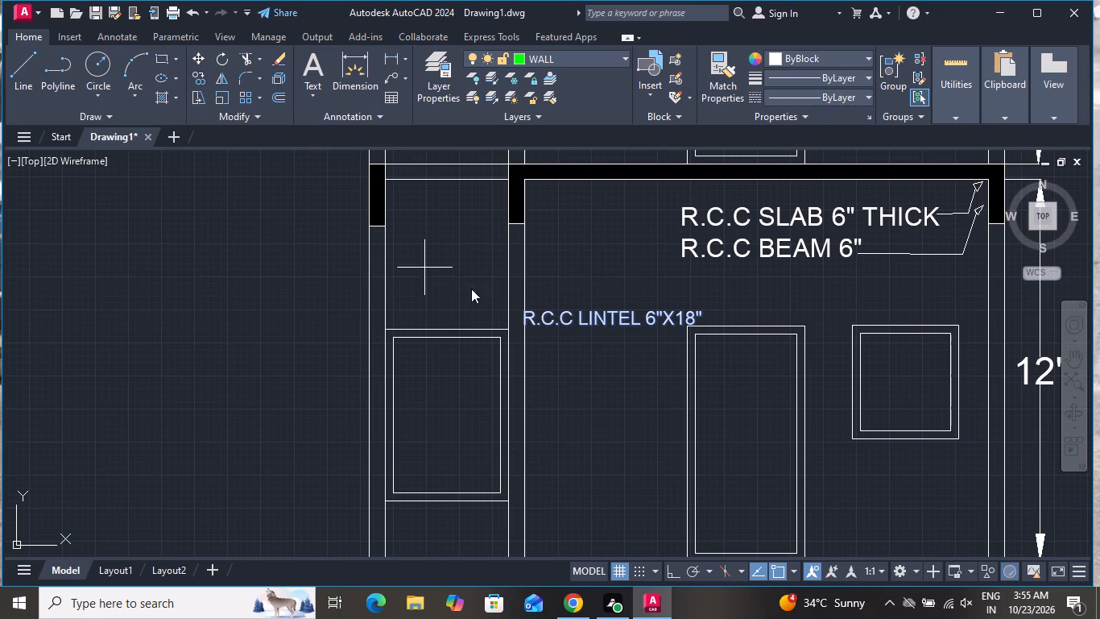
pyautogui.click(591, 311)
pyautogui.scroll(-3, 616, 396)
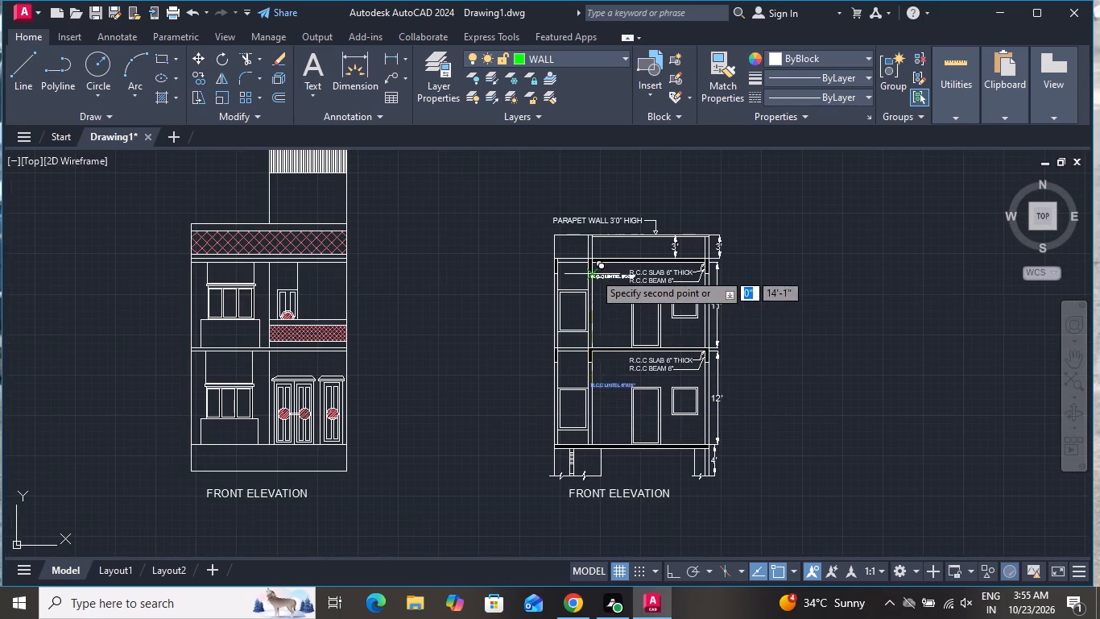
pyautogui.scroll(3, 593, 272)
pyautogui.click(592, 326)
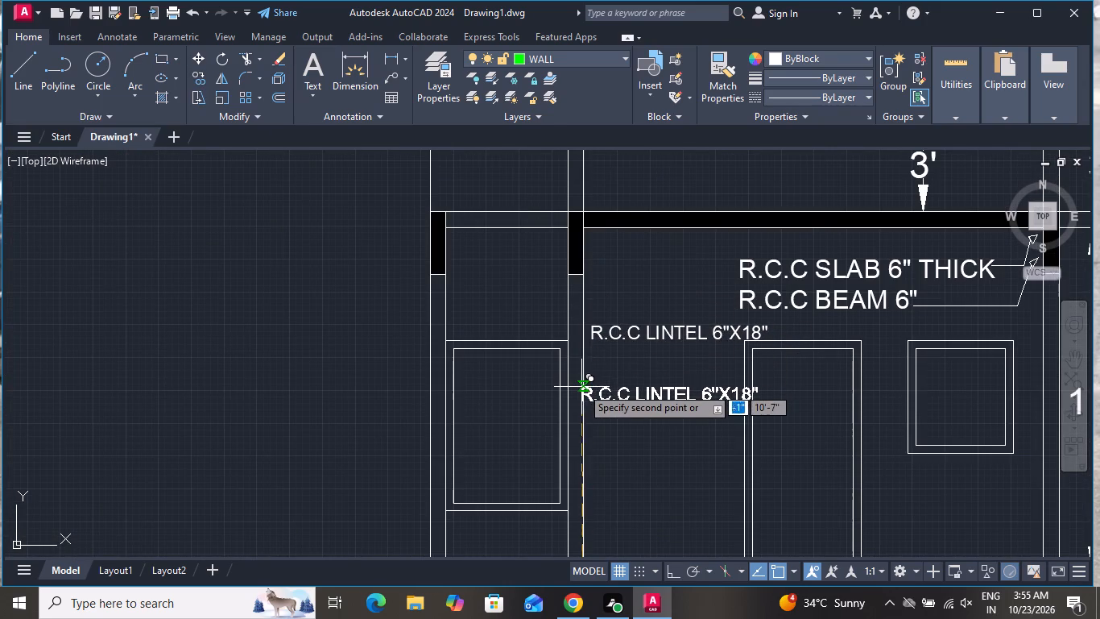
pyautogui.rightClick(581, 387)
pyautogui.click(621, 189)
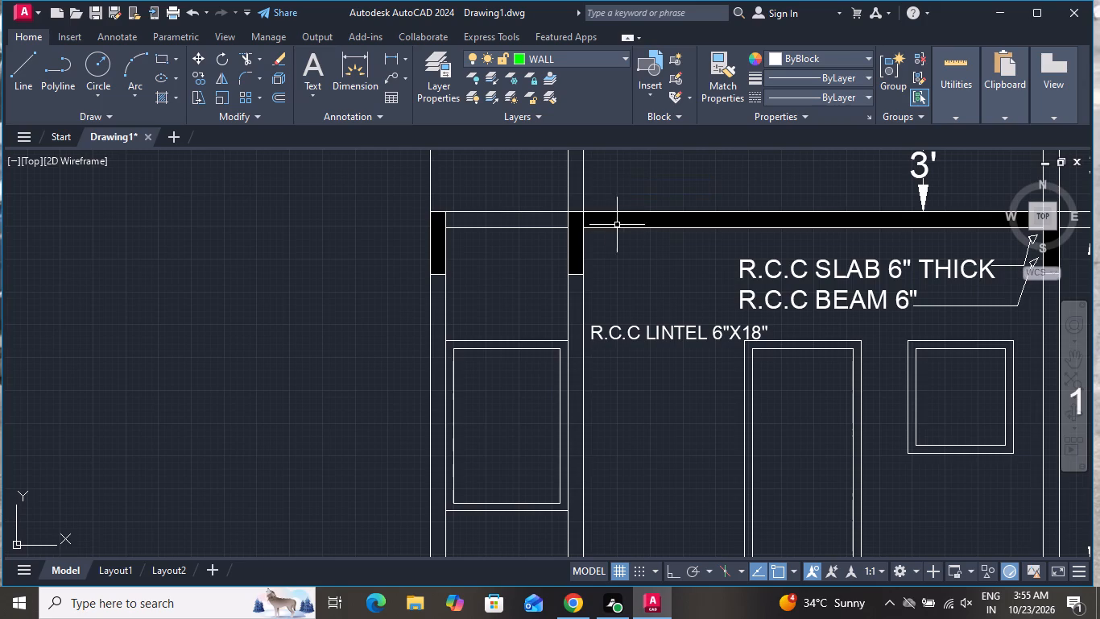
# Draw a 12'-1" horizontal line about 6" below the plinth slab, spanning between the inner faces of the foundation walls, with Ortho on.
pyautogui.scroll(-2, 620, 230)
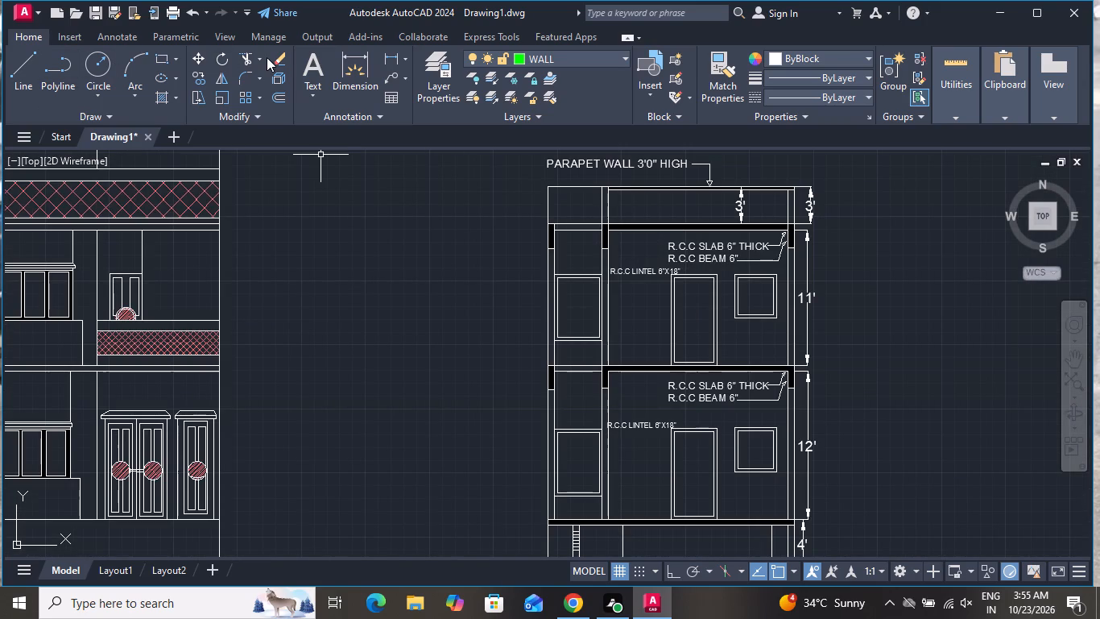
pyautogui.scroll(-2, 267, 57)
pyautogui.click(20, 68)
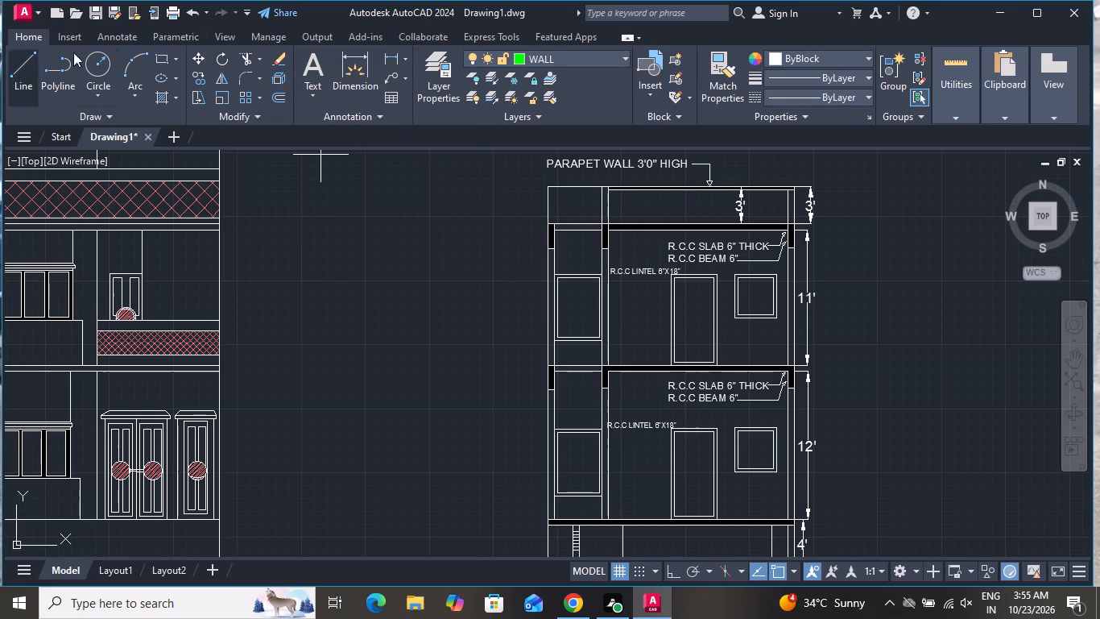
pyautogui.scroll(-1, 232, 98)
pyautogui.scroll(-1, 449, 282)
pyautogui.scroll(2, 571, 437)
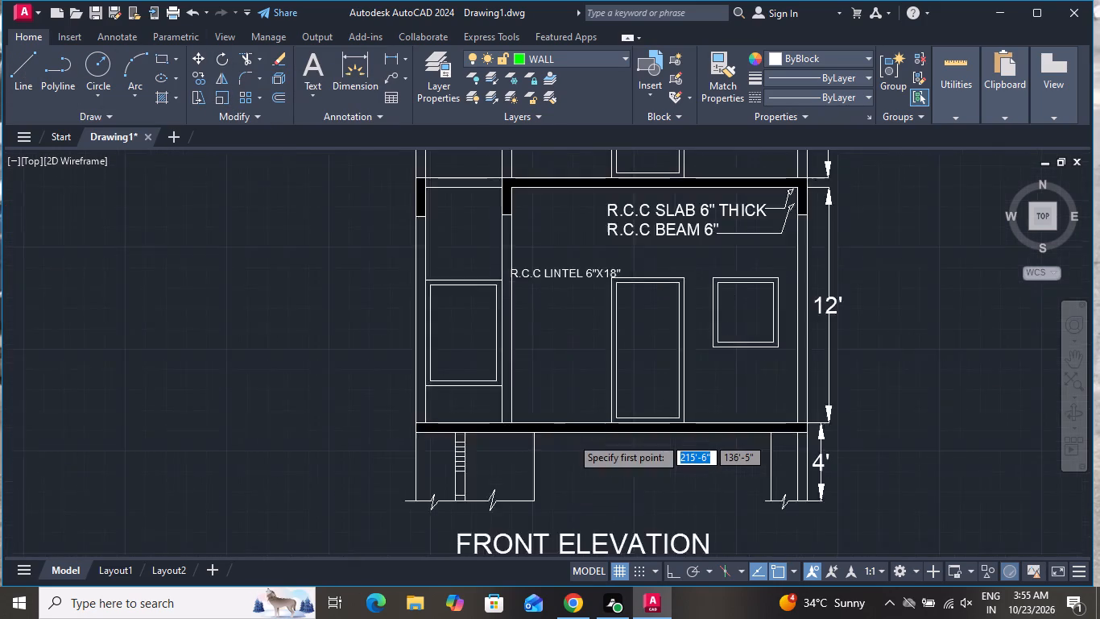
pyautogui.scroll(2, 571, 437)
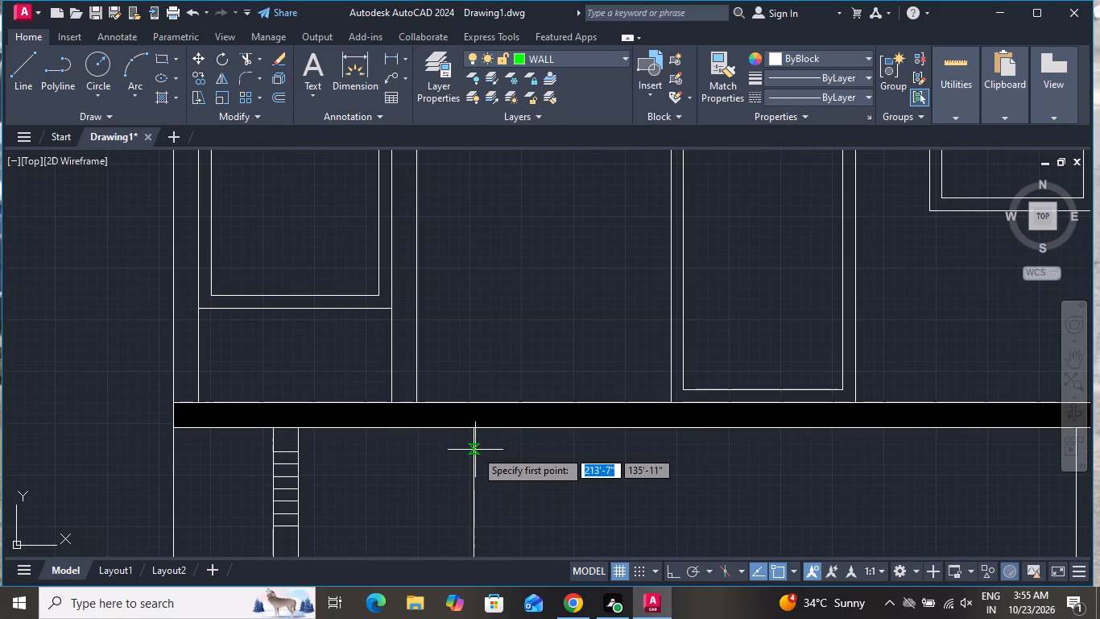
pyautogui.click(475, 451)
pyautogui.scroll(-3, 767, 434)
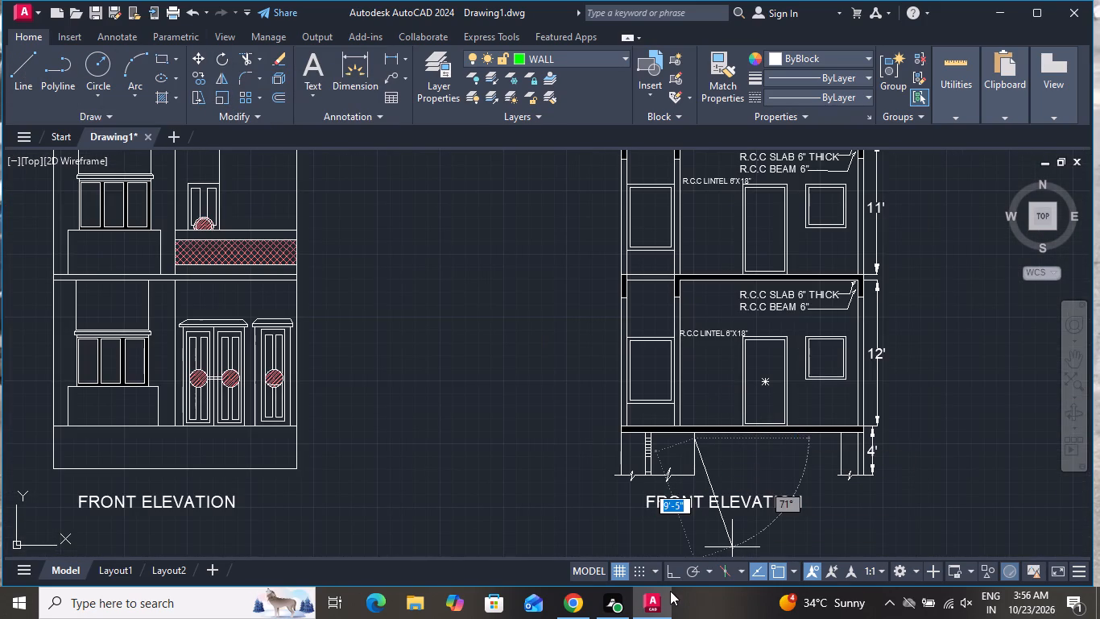
pyautogui.click(671, 573)
pyautogui.scroll(4, 822, 438)
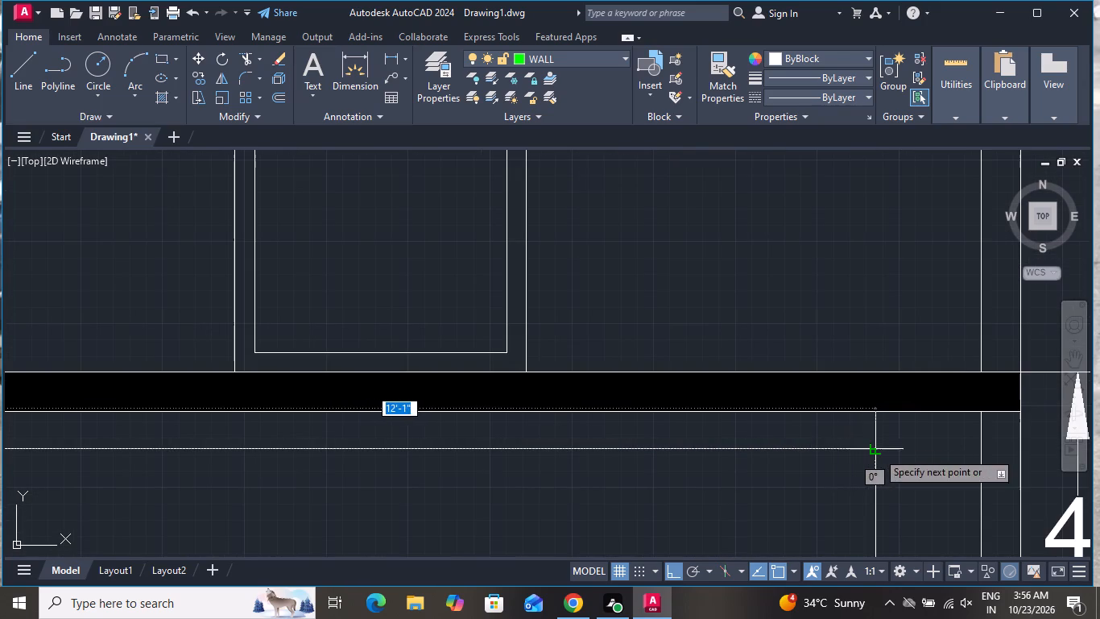
pyautogui.click(879, 452)
pyautogui.rightClick(879, 452)
pyautogui.click(926, 305)
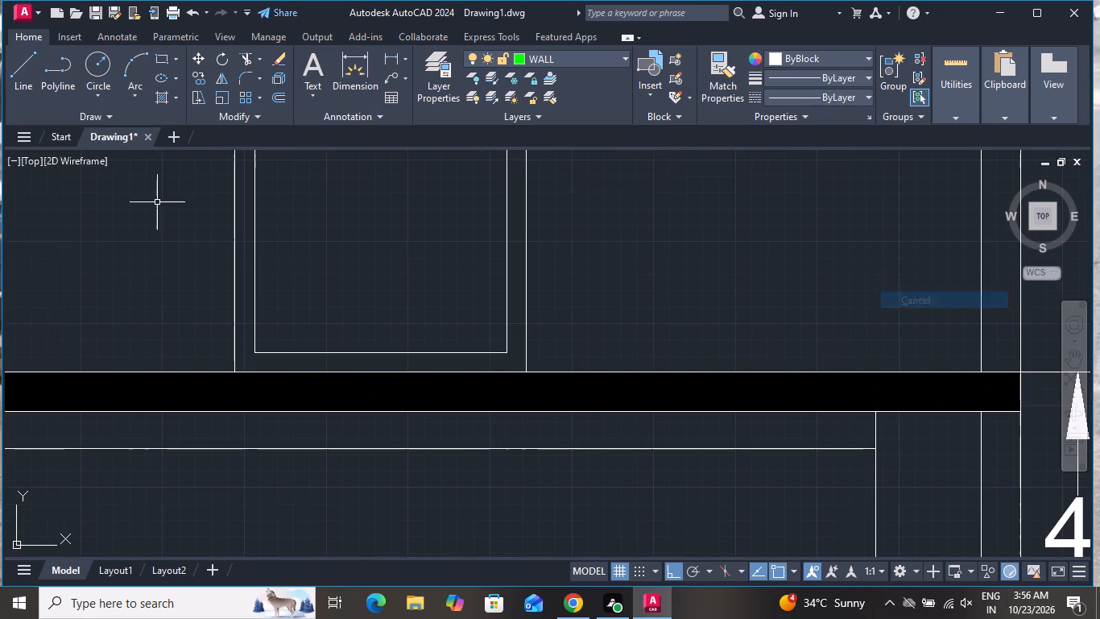
# Draw two more 12'-1" horizontal lines below the first one under the plinth slab, spanning between the inner foundation wall faces.
pyautogui.click(23, 62)
pyautogui.scroll(-2, 333, 284)
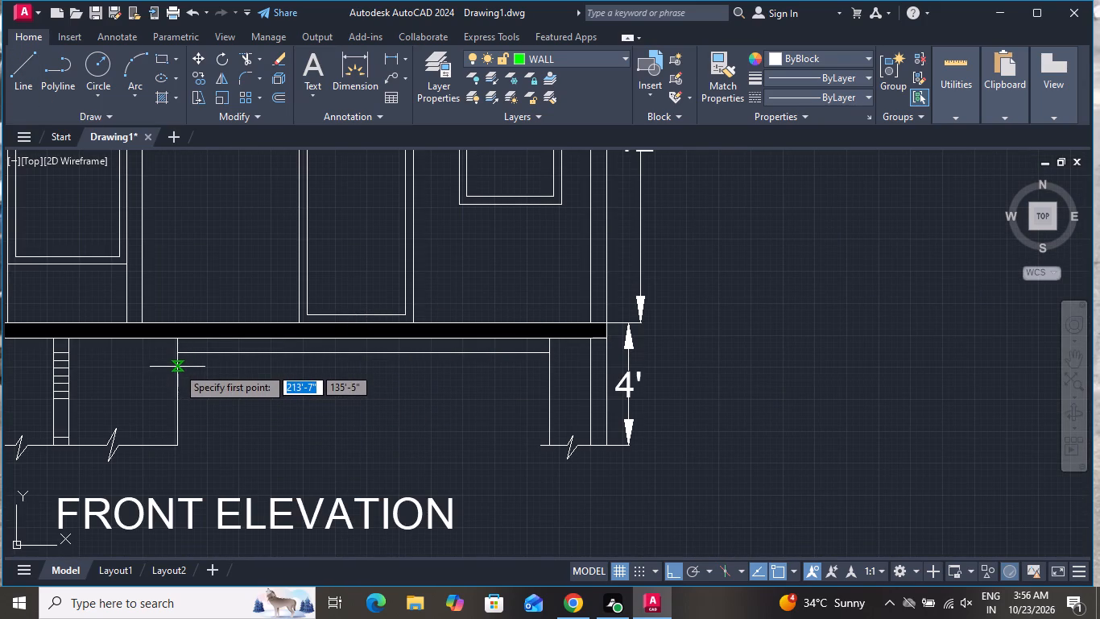
pyautogui.click(177, 367)
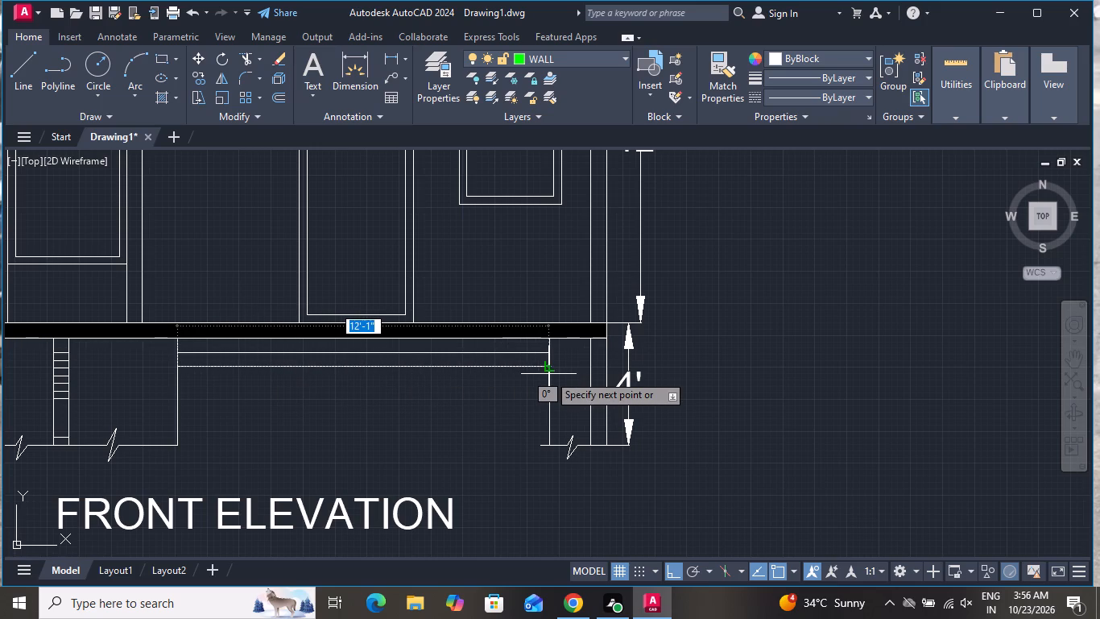
pyautogui.click(549, 371)
pyautogui.rightClick(549, 370)
pyautogui.click(576, 393)
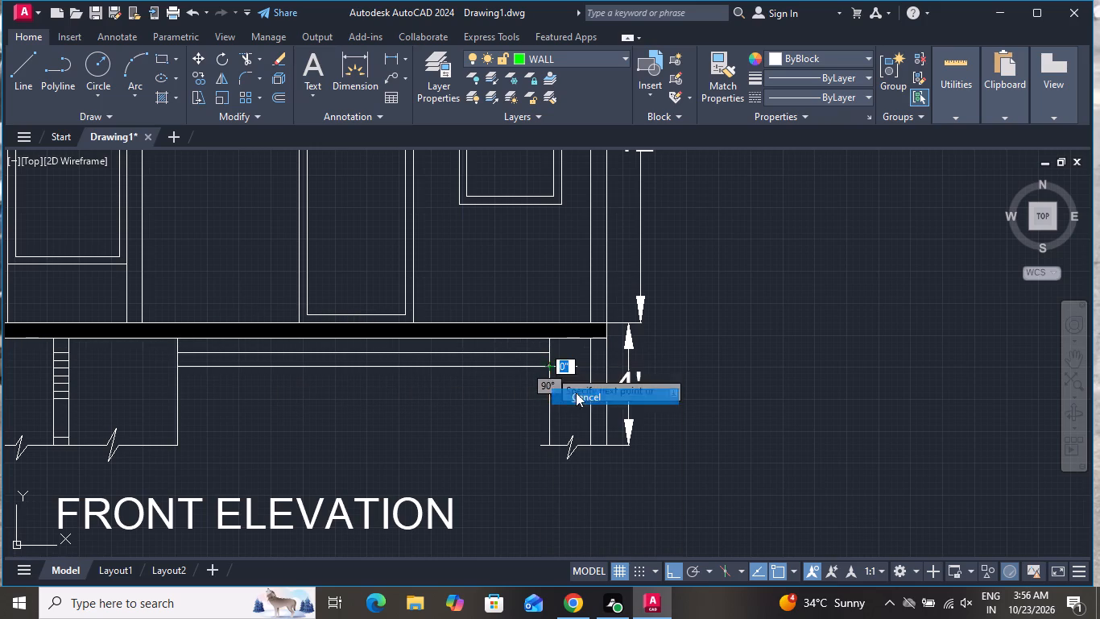
pyautogui.click(18, 66)
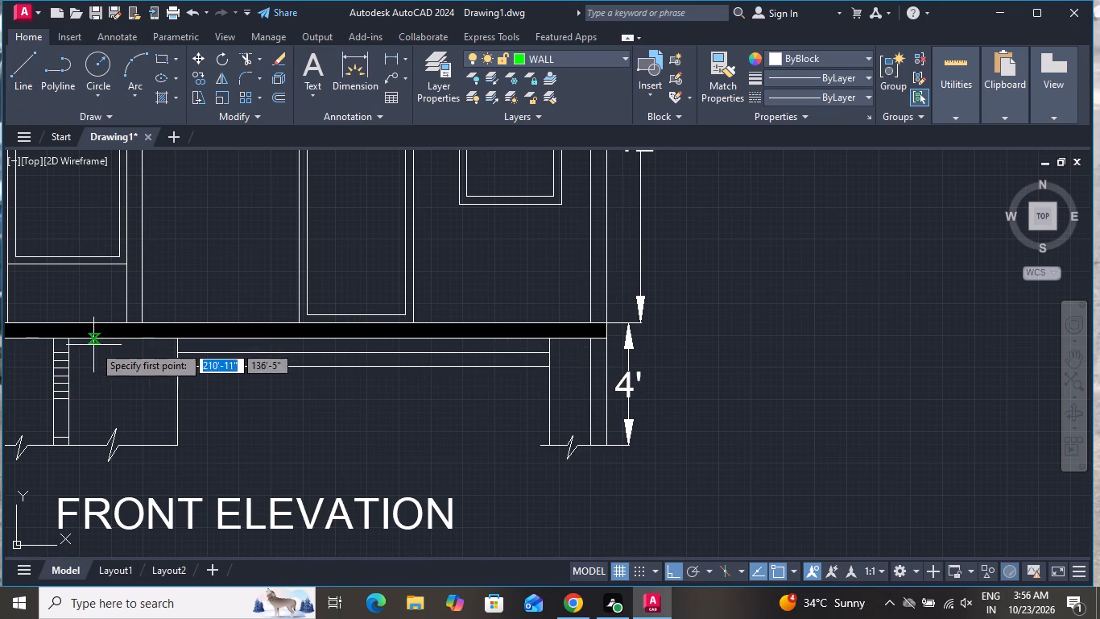
pyautogui.click(177, 378)
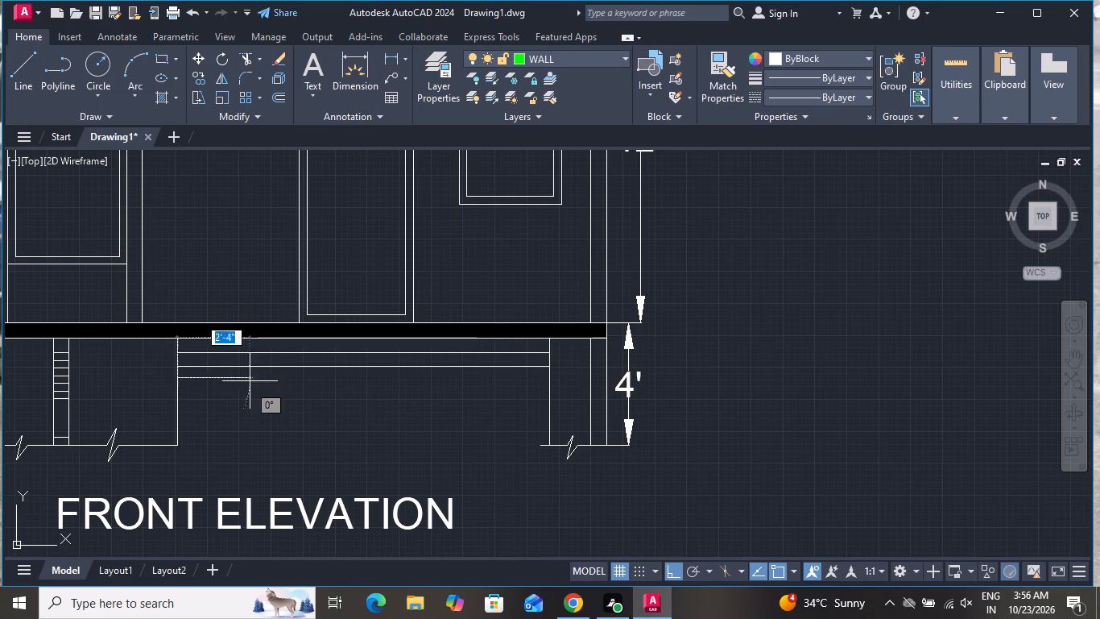
pyautogui.click(552, 381)
pyautogui.rightClick(552, 382)
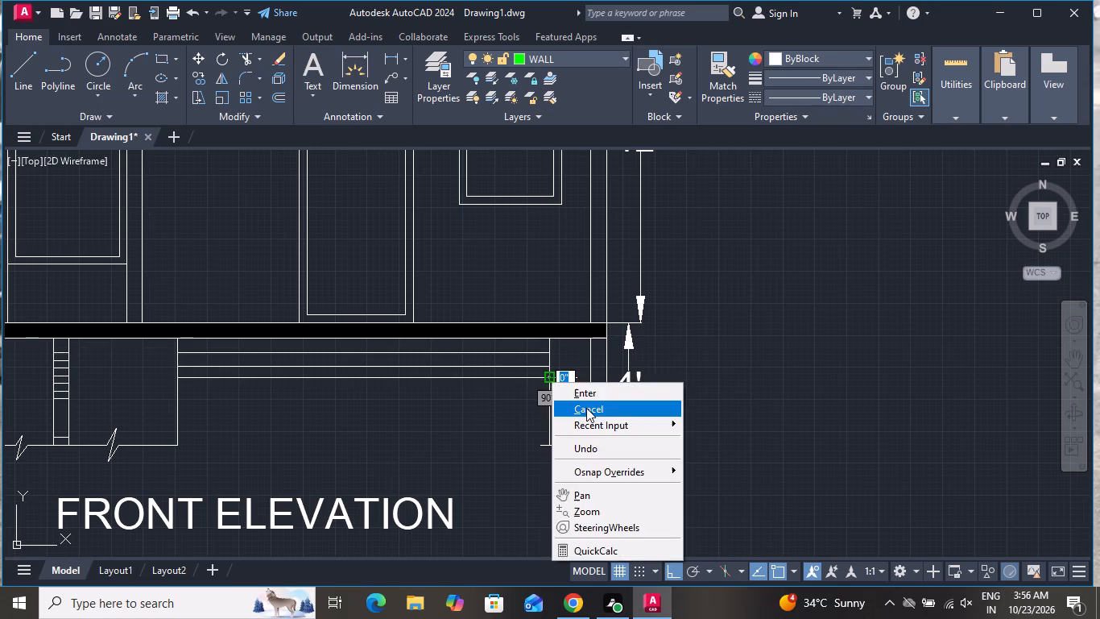
pyautogui.click(589, 412)
# Draw a 12'-1" horizontal line just above the foundation break line, spanning between the inner faces of the foundation walls.
pyautogui.click(19, 77)
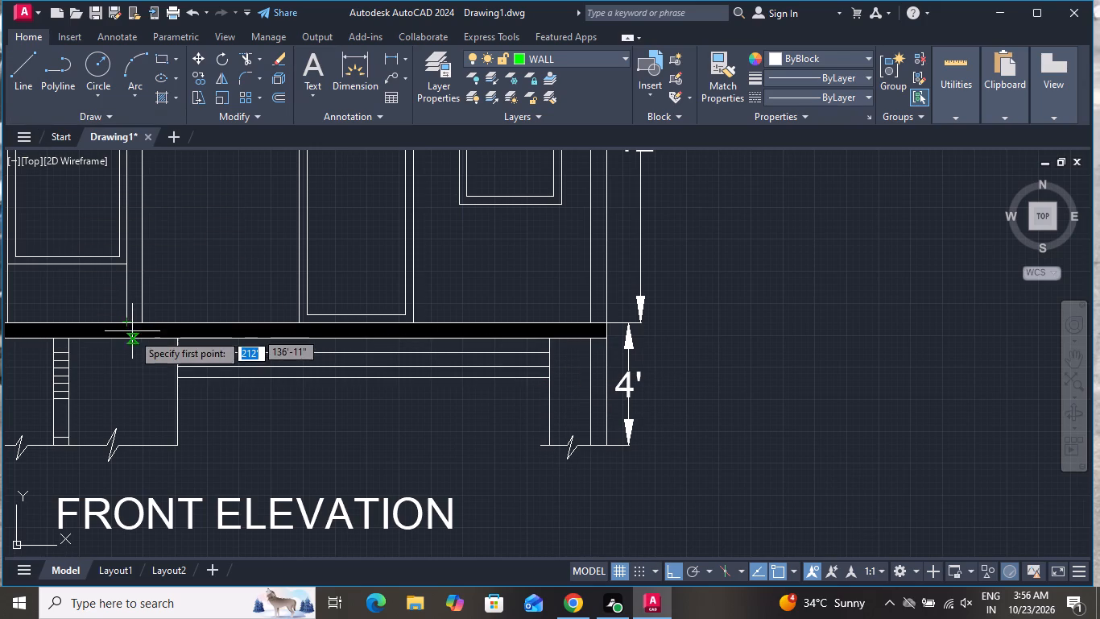
pyautogui.scroll(2, 134, 336)
pyautogui.scroll(-2, 162, 338)
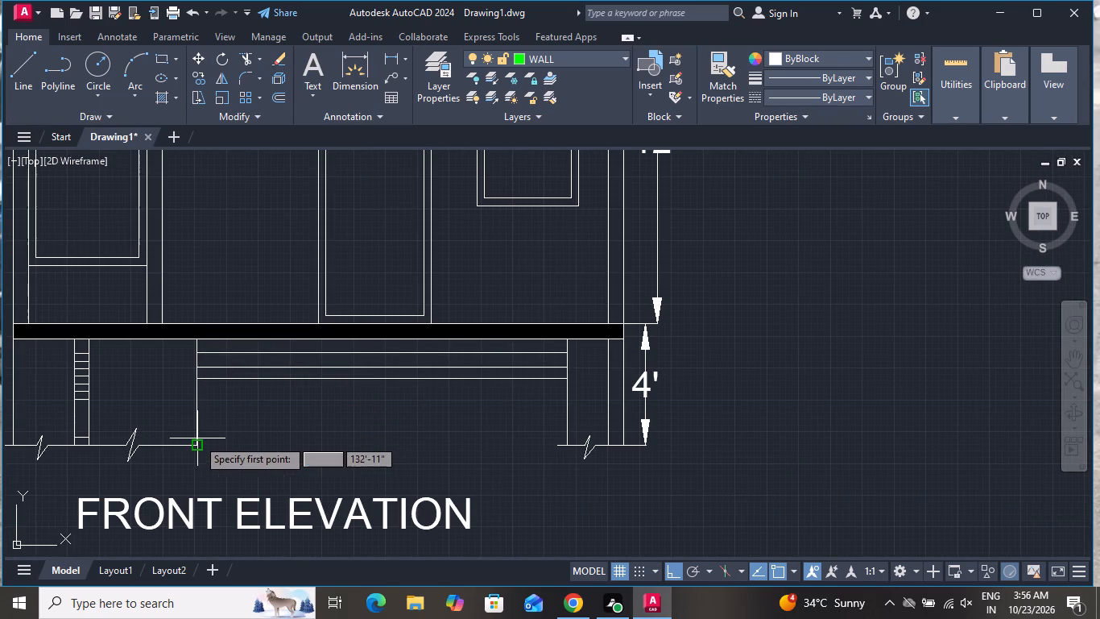
pyautogui.click(196, 434)
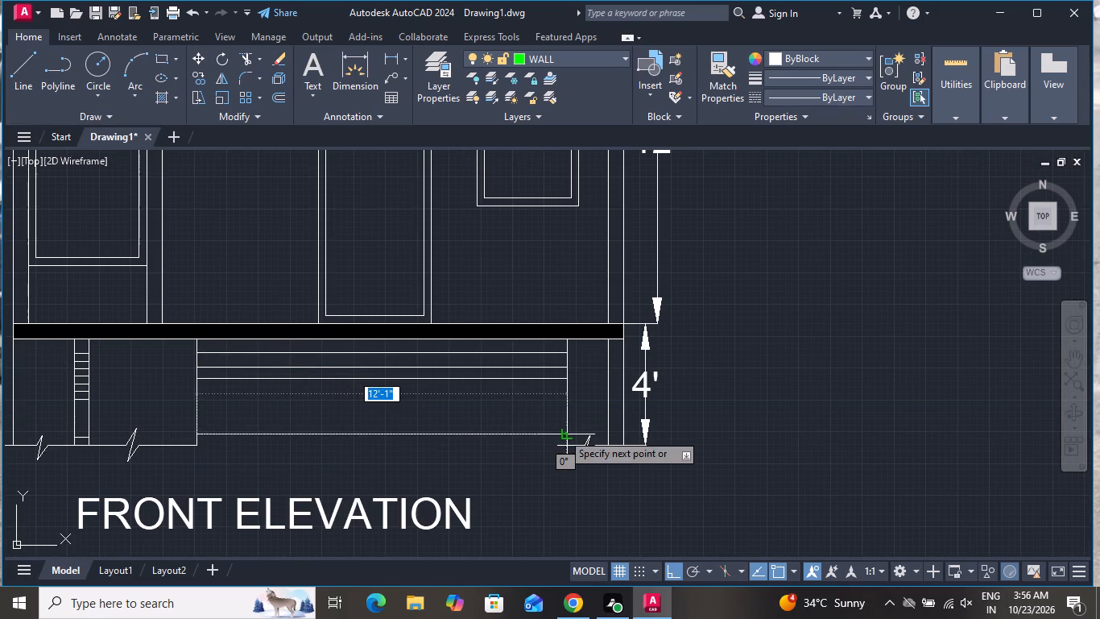
pyautogui.click(563, 433)
pyautogui.rightClick(563, 433)
pyautogui.click(603, 282)
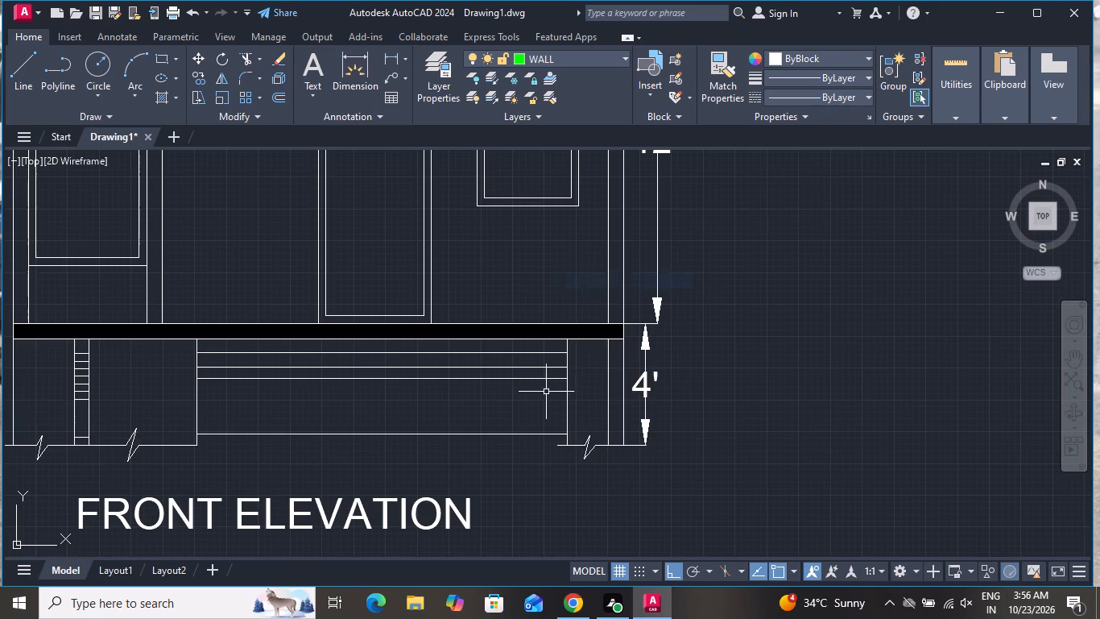
# Replace the FRONT ELEVATION title under the section drawing with SECTION AT A.A.
pyautogui.scroll(-4, 546, 429)
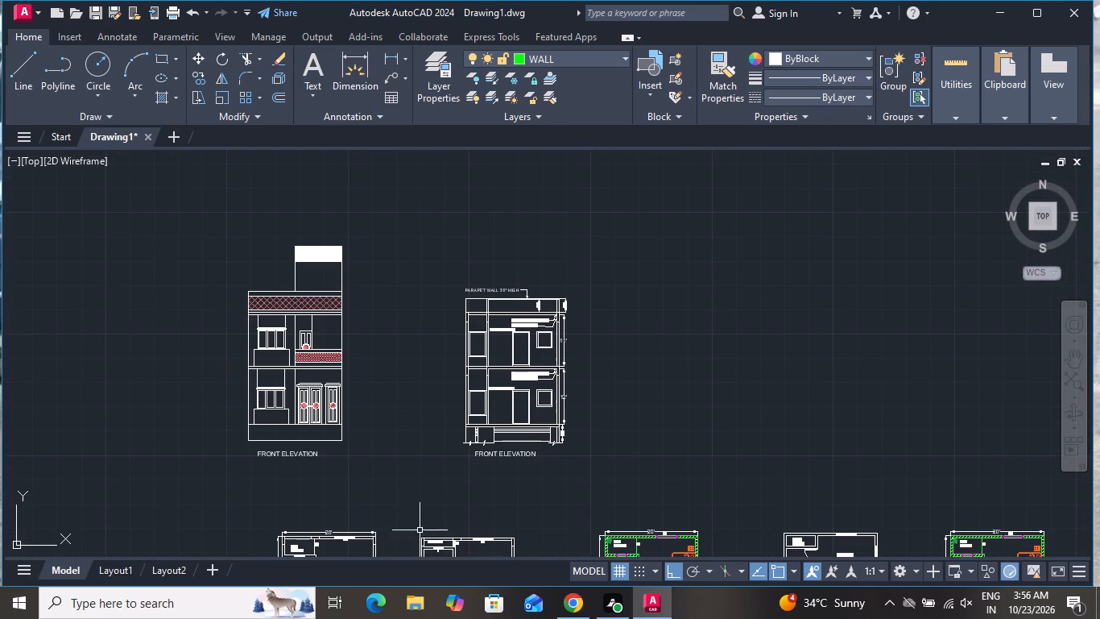
pyautogui.scroll(3, 553, 447)
pyautogui.doubleClick(518, 478)
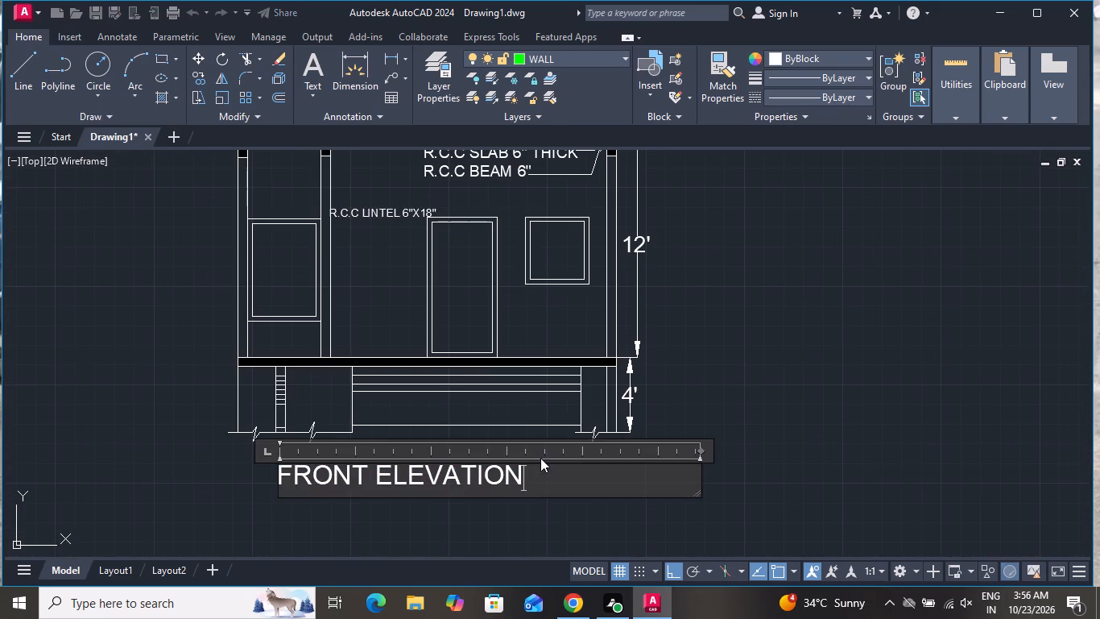
pyautogui.press('BackSpace')
pyautogui.press('BackSpace')
pyautogui.press('BackSpace')
pyautogui.press('BackSpace')
pyautogui.press('BackSpace')
pyautogui.press('BackSpace')
pyautogui.press('BackSpace')
pyautogui.press('BackSpace')
pyautogui.press('BackSpace')
pyautogui.press('BackSpace')
pyautogui.press('BackSpace')
pyautogui.press('BackSpace')
pyautogui.press('BackSpace')
pyautogui.press('BackSpace')
pyautogui.press('BackSpace')
pyautogui.press('BackSpace')
pyautogui.press('BackSpace')
pyautogui.press('BackSpace')
pyautogui.press('BackSpace')
pyautogui.press('BackSpace')
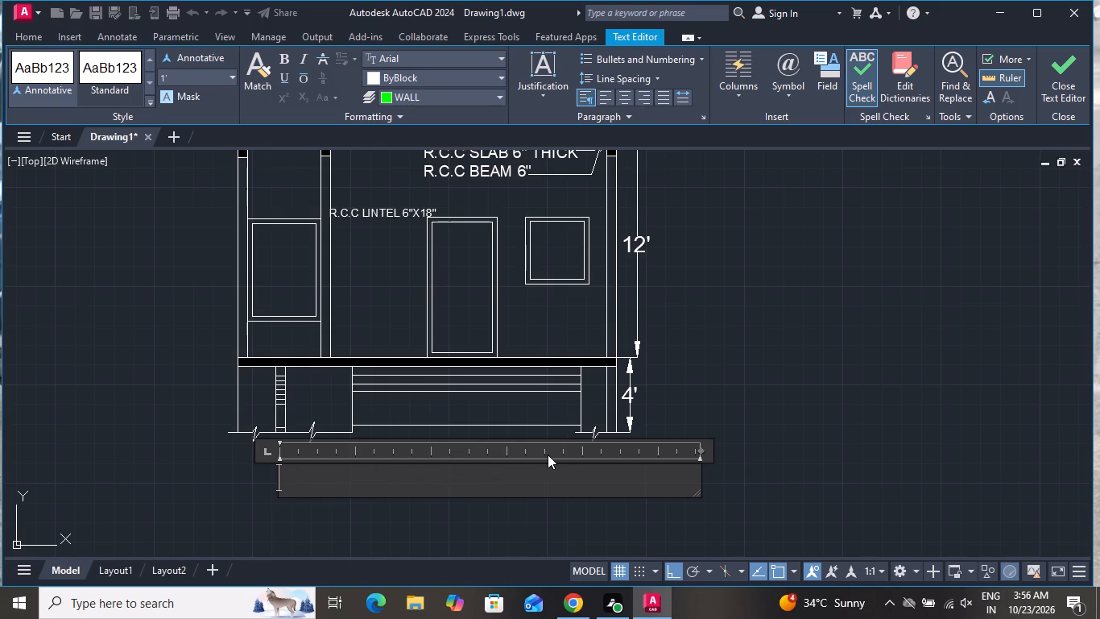
pyautogui.write('SETI')
pyautogui.write('ON')
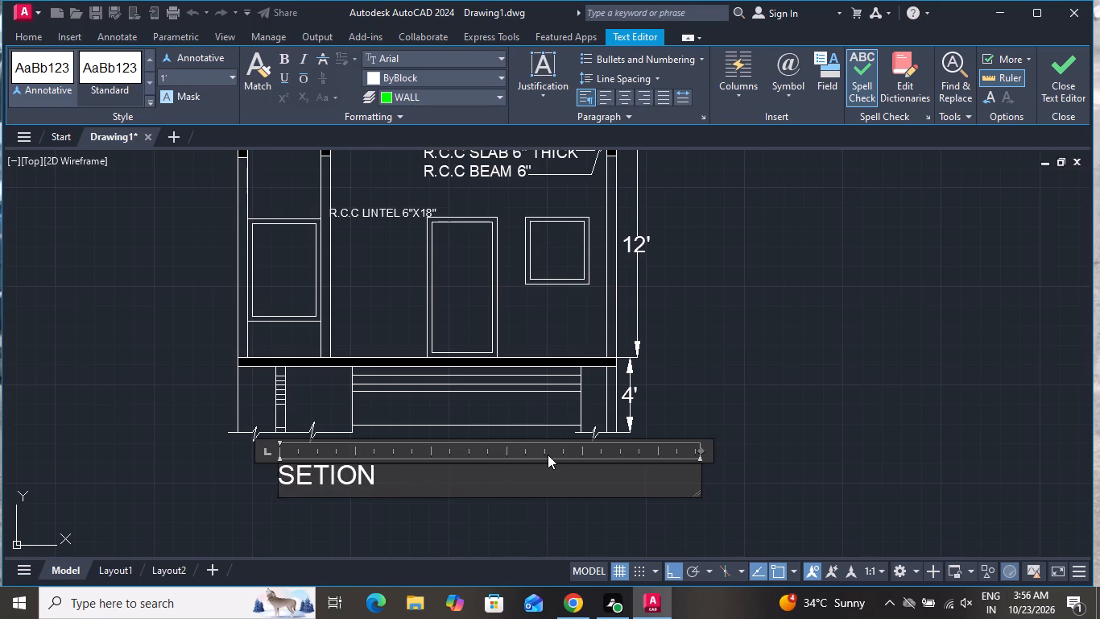
pyautogui.press('space')
pyautogui.press('BackSpace')
pyautogui.press('BackSpace')
pyautogui.press('BackSpace')
pyautogui.press('BackSpace')
pyautogui.press('BackSpace')
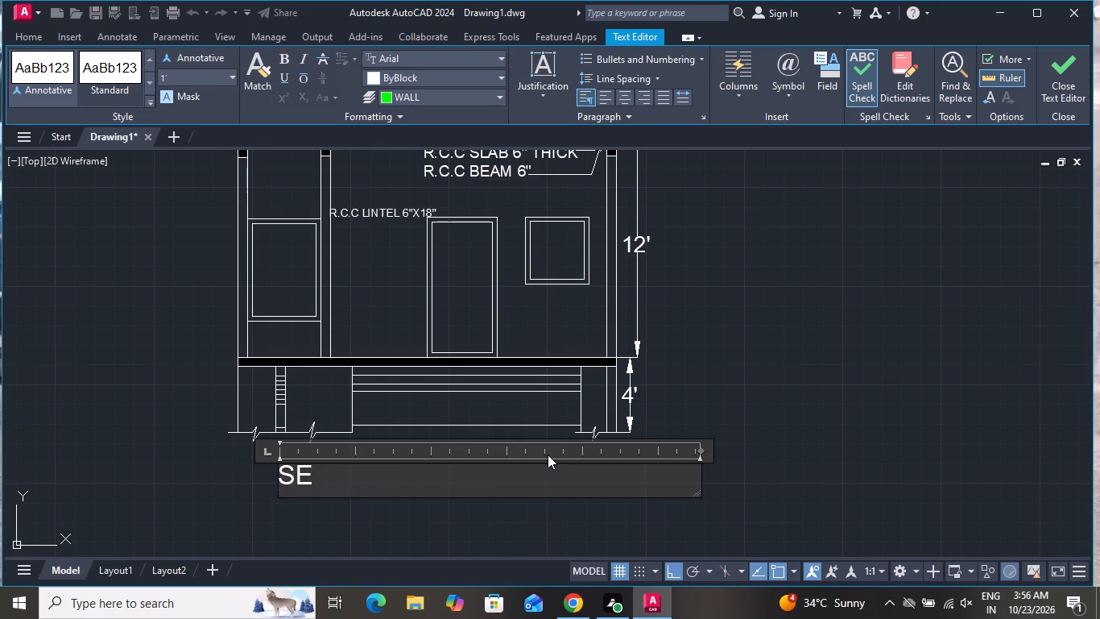
pyautogui.write('CTION')
pyautogui.press('space')
pyautogui.write('AT')
pyautogui.press('space')
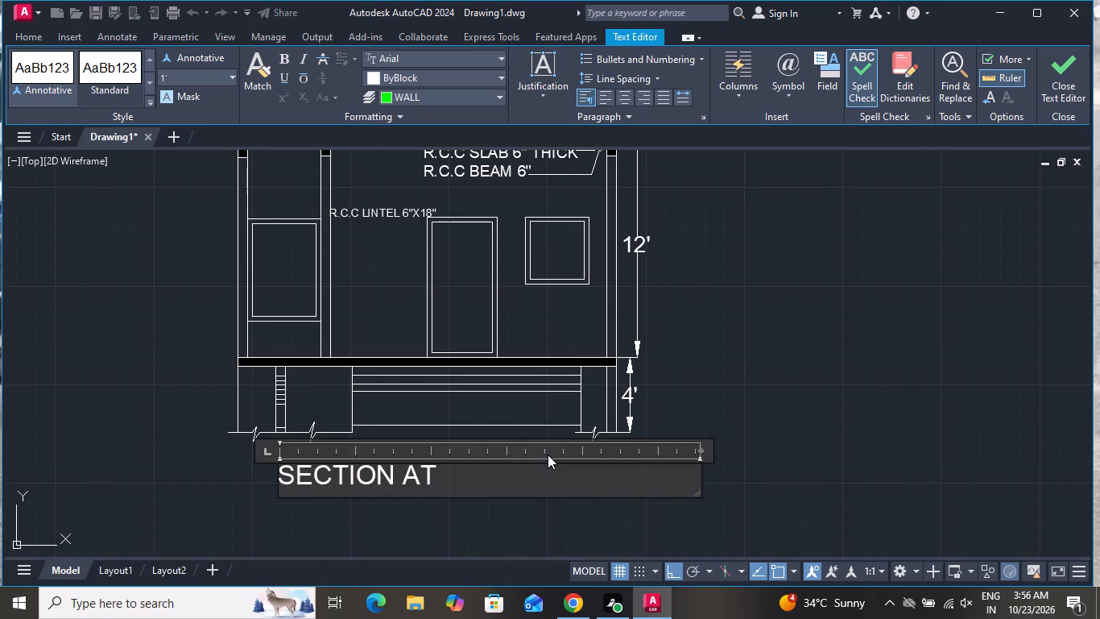
pyautogui.write('A')
pyautogui.write('.A')
pyautogui.click(777, 274)
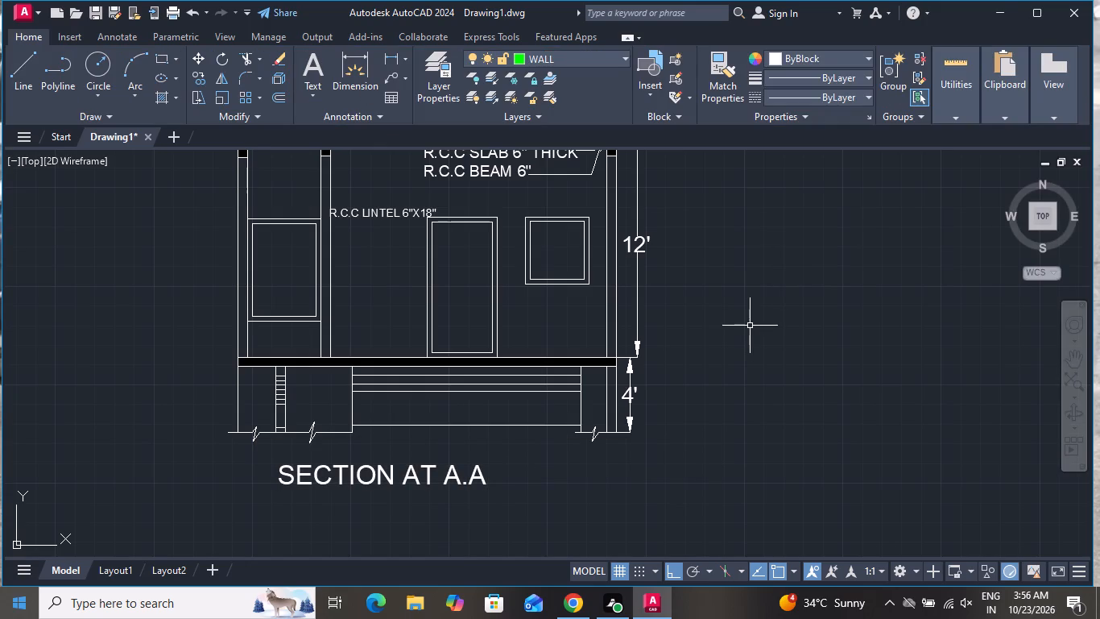
# Move the SECTION AT A.A title sideways with Ortho off so it sits roughly centred beneath the section.
pyautogui.click(481, 481)
pyautogui.click(195, 61)
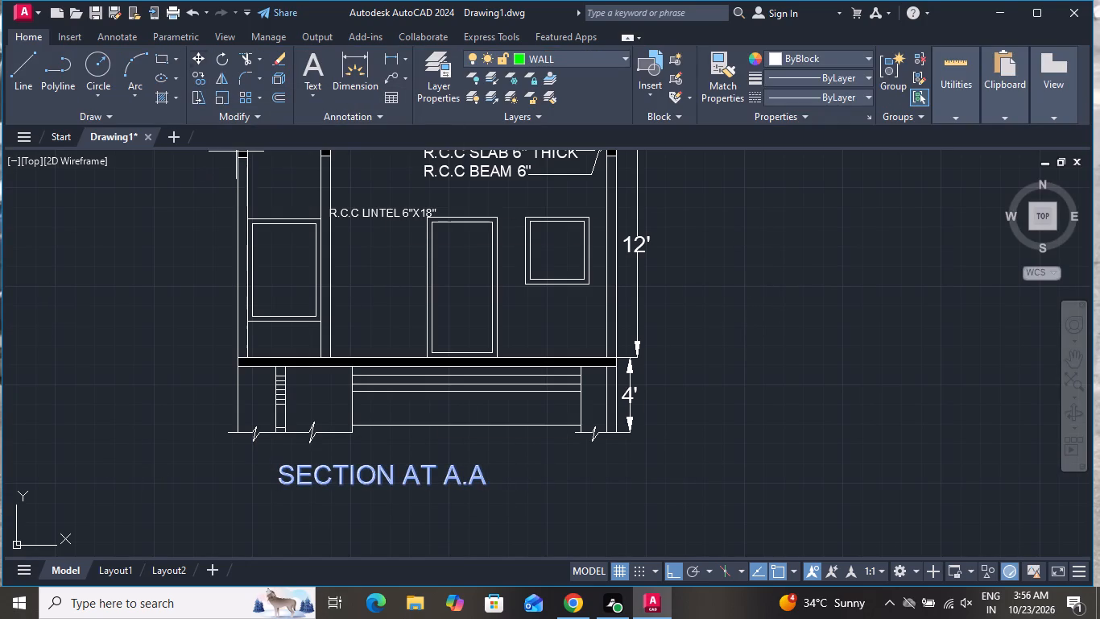
pyautogui.click(420, 487)
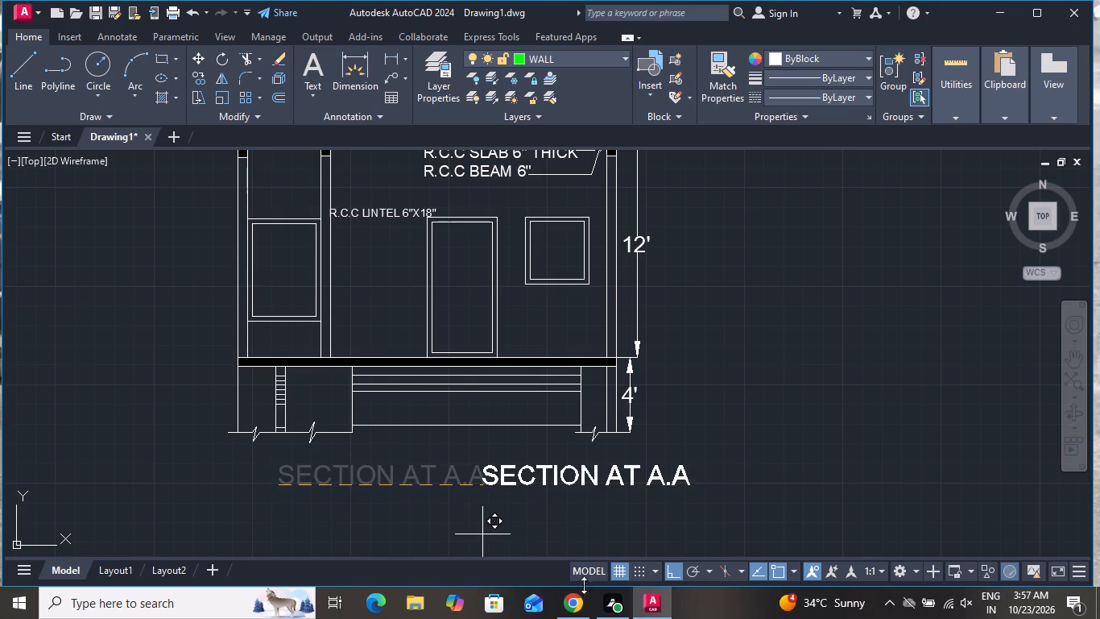
pyautogui.click(676, 572)
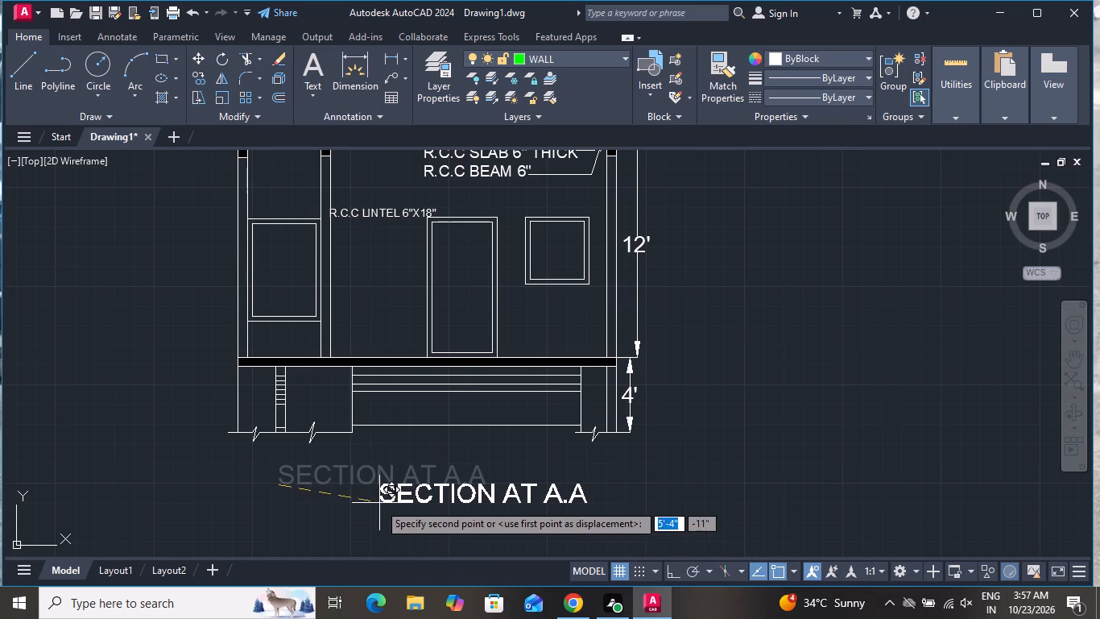
pyautogui.click(351, 481)
pyautogui.scroll(-2, 526, 554)
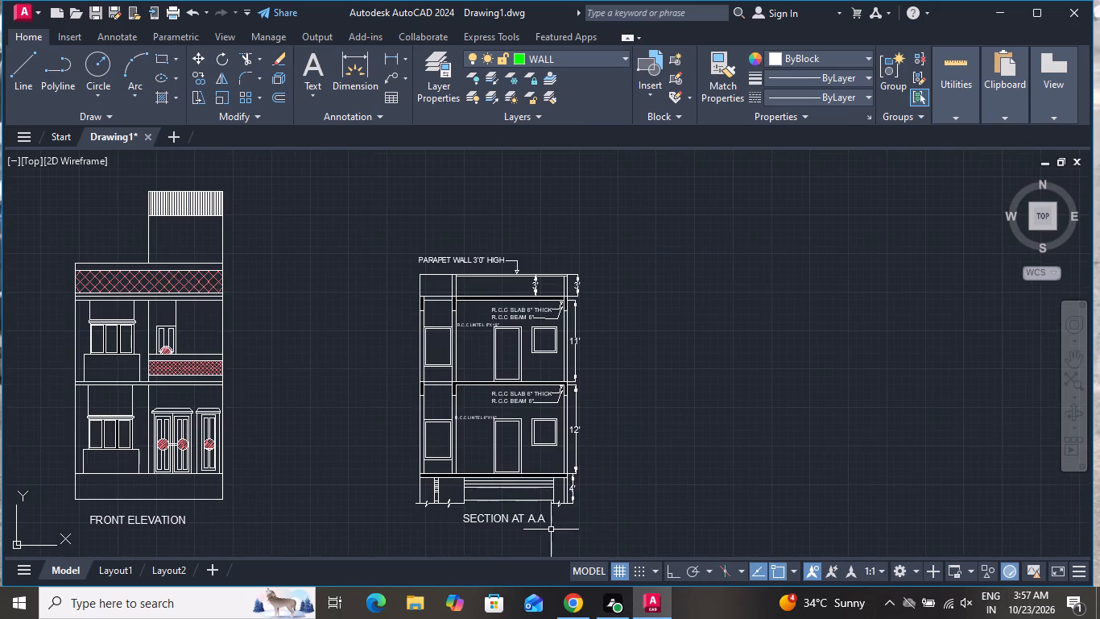
# Move the whole front elevation, including its title, across to sit close beside the section drawing.
pyautogui.scroll(-1, 572, 511)
pyautogui.click(407, 303)
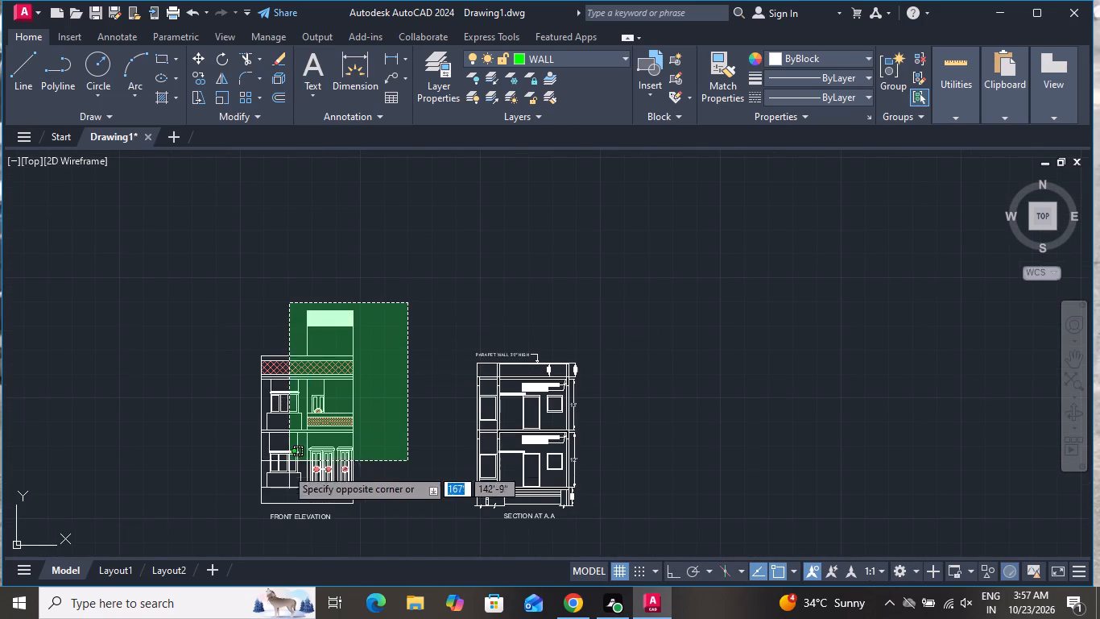
pyautogui.click(235, 527)
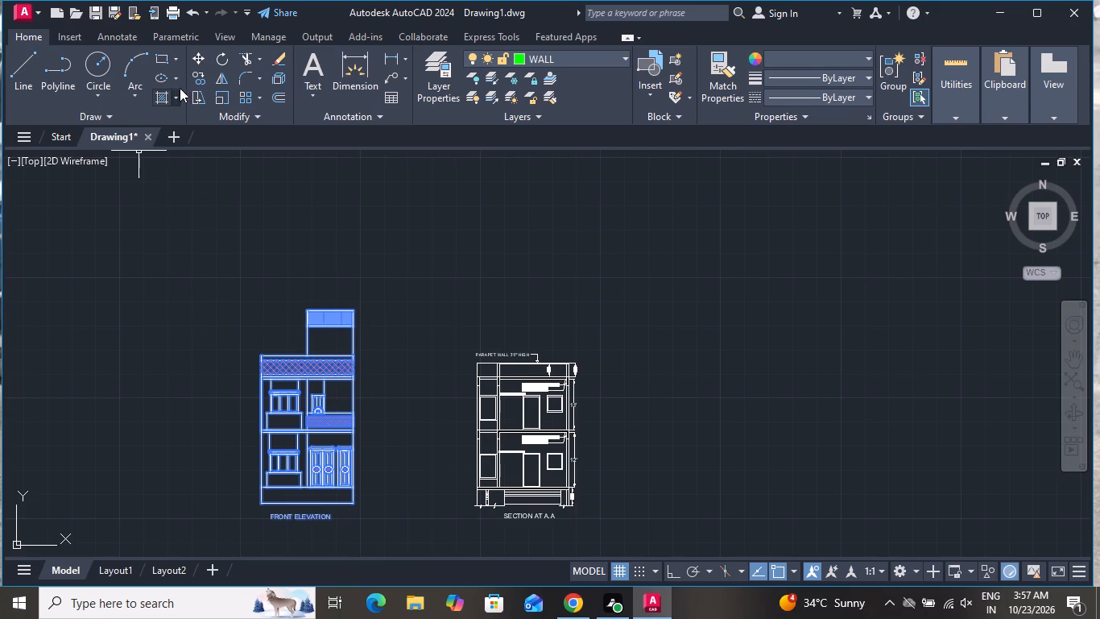
pyautogui.click(200, 63)
pyautogui.click(316, 422)
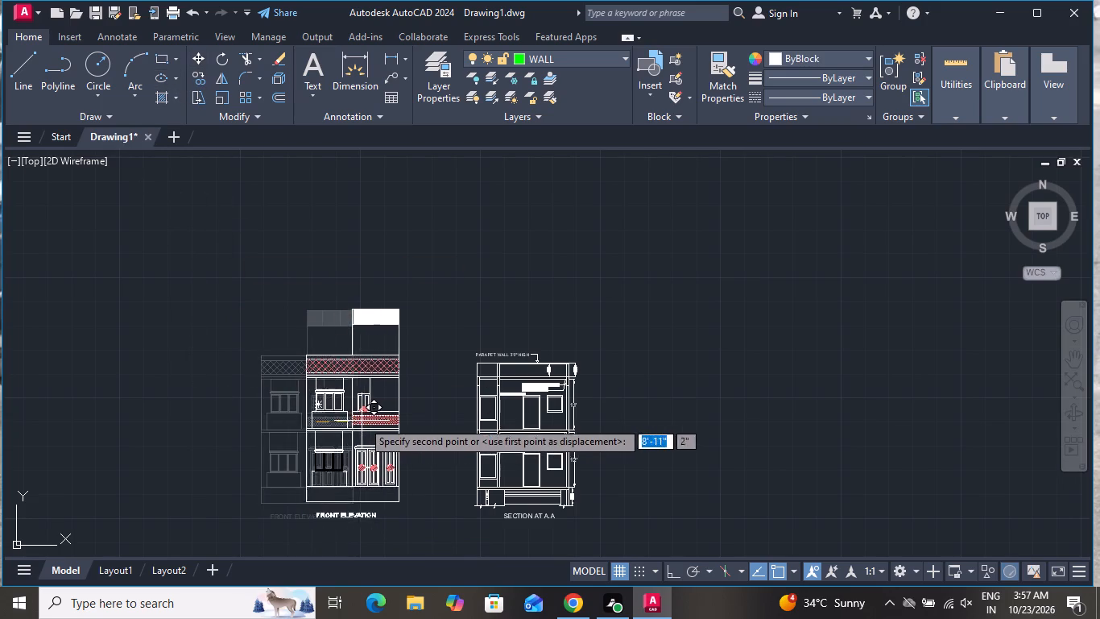
pyautogui.click(415, 425)
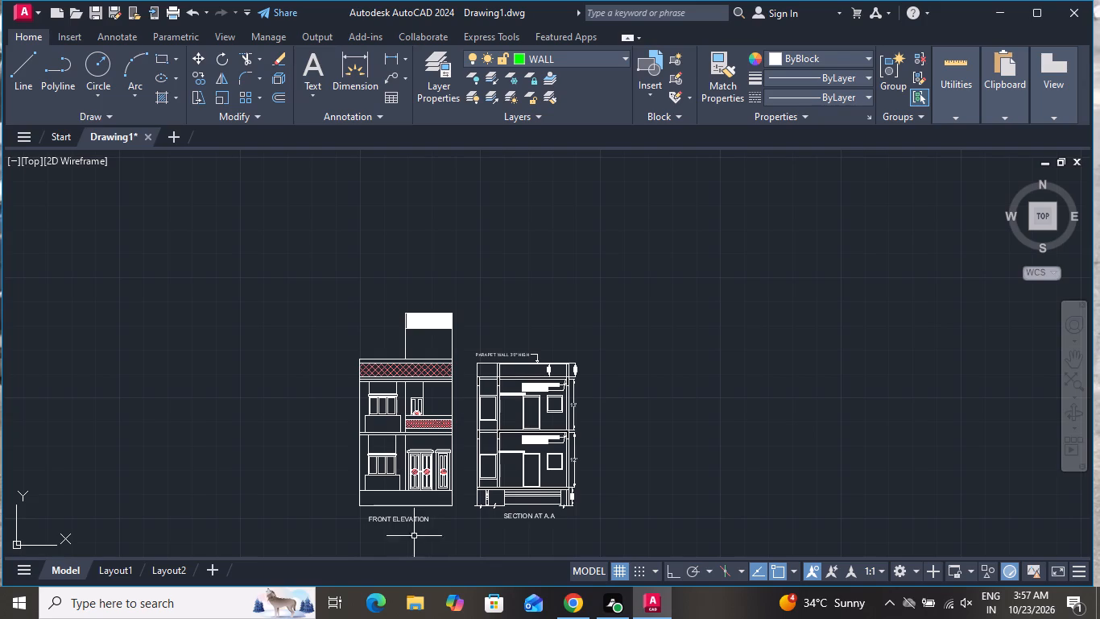
# Hatch the wall panel above the upper-floor window of the front elevation with AR-BRELM, colour ByBlock and scale 2.
pyautogui.scroll(1, 364, 377)
pyautogui.click(163, 92)
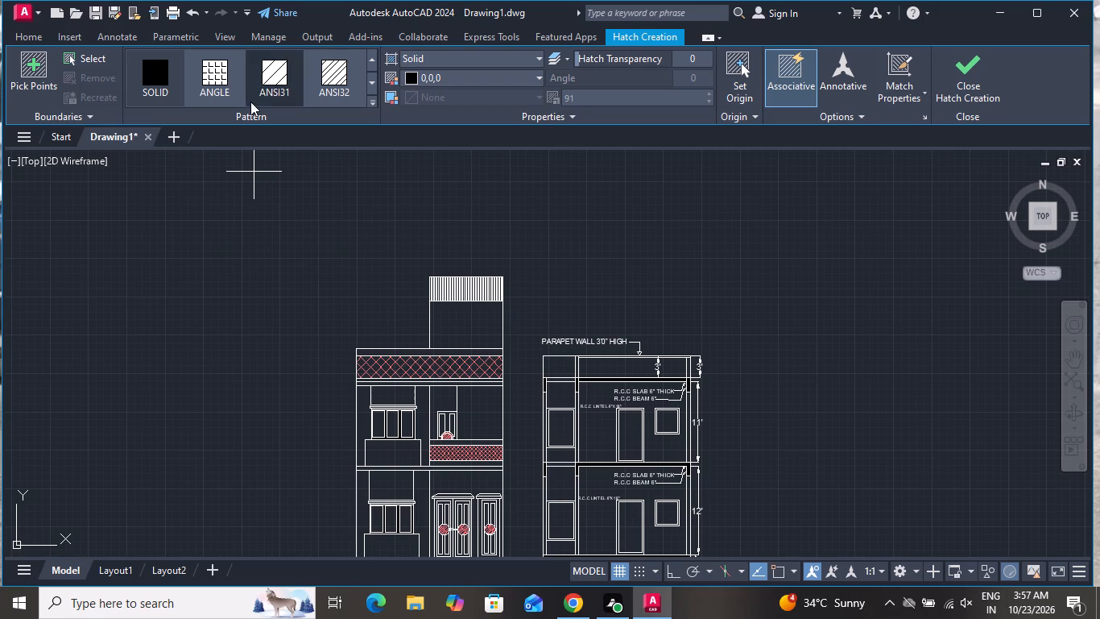
pyautogui.scroll(5, 317, 100)
pyautogui.scroll(-3, 317, 94)
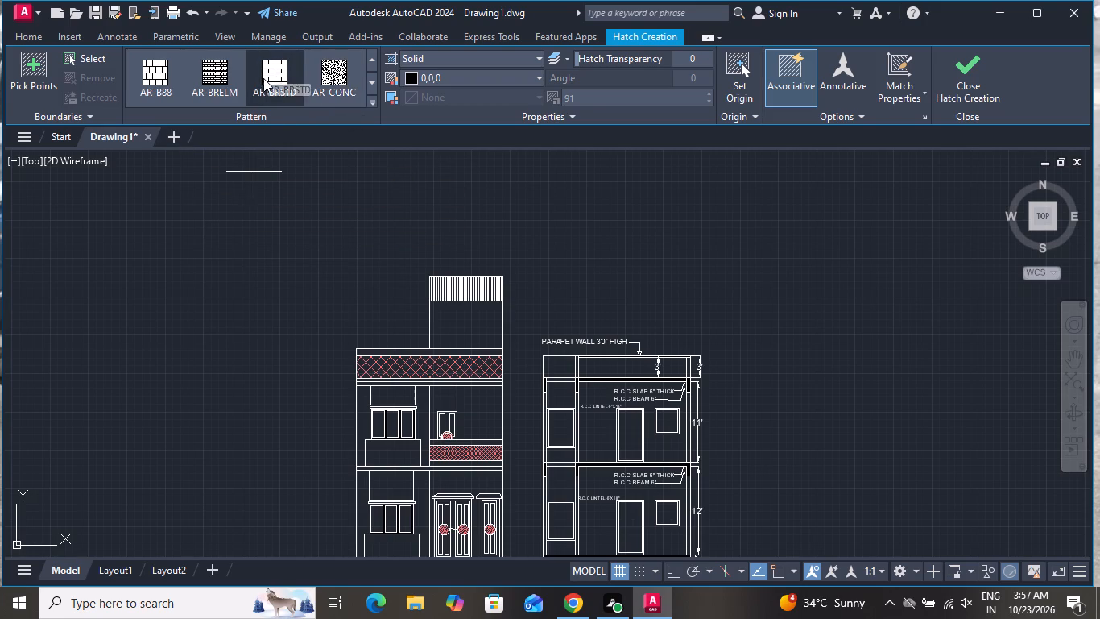
pyautogui.click(221, 71)
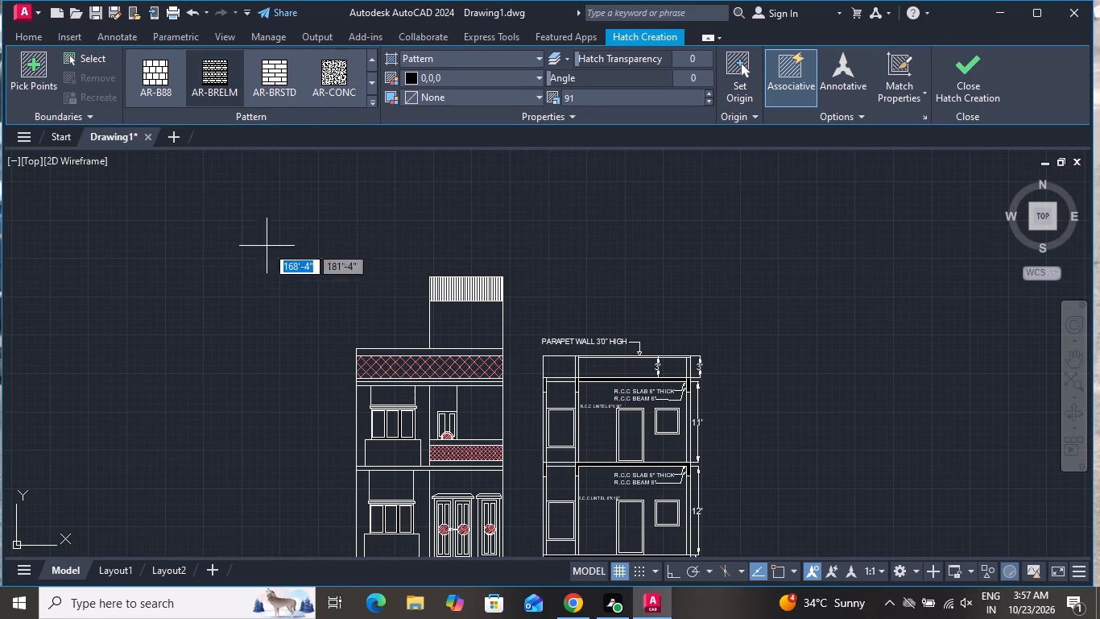
pyautogui.scroll(3, 375, 409)
pyautogui.click(396, 373)
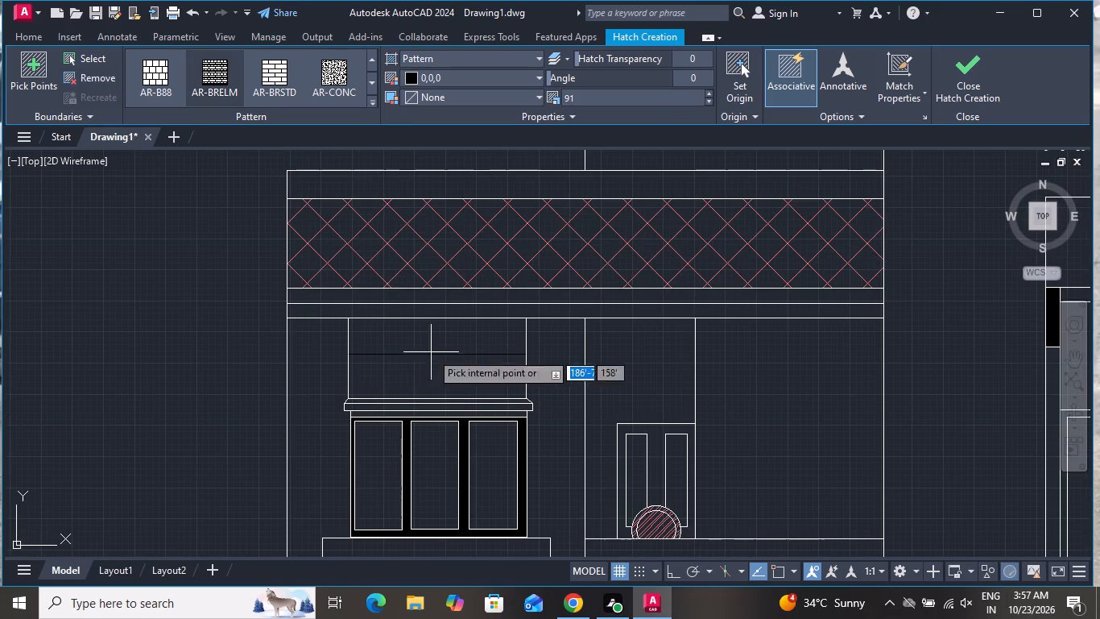
pyautogui.click(475, 82)
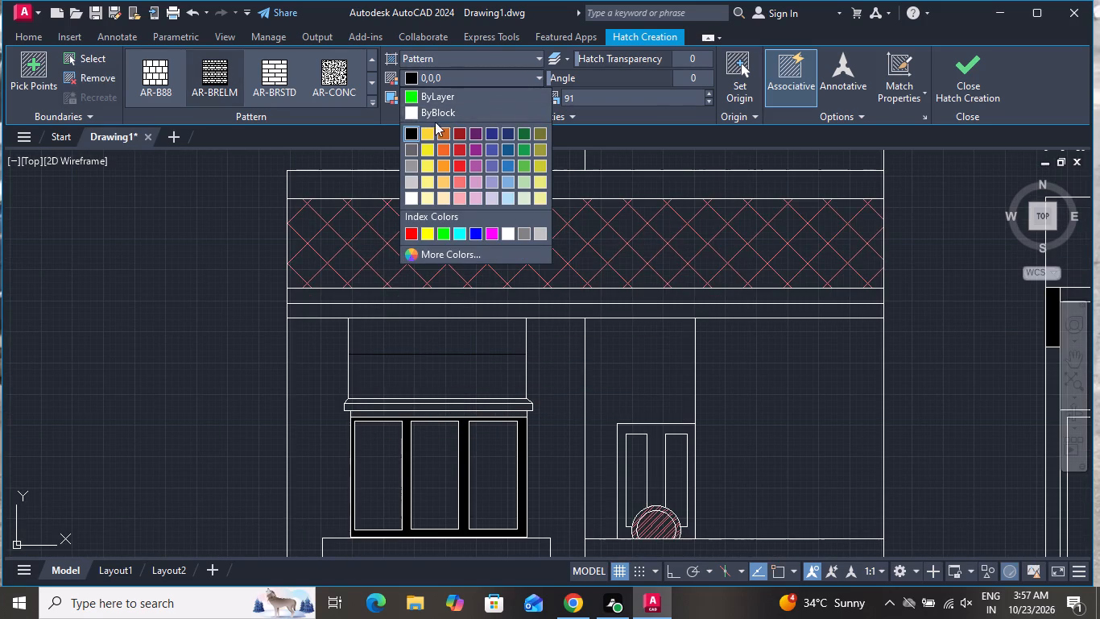
pyautogui.click(407, 112)
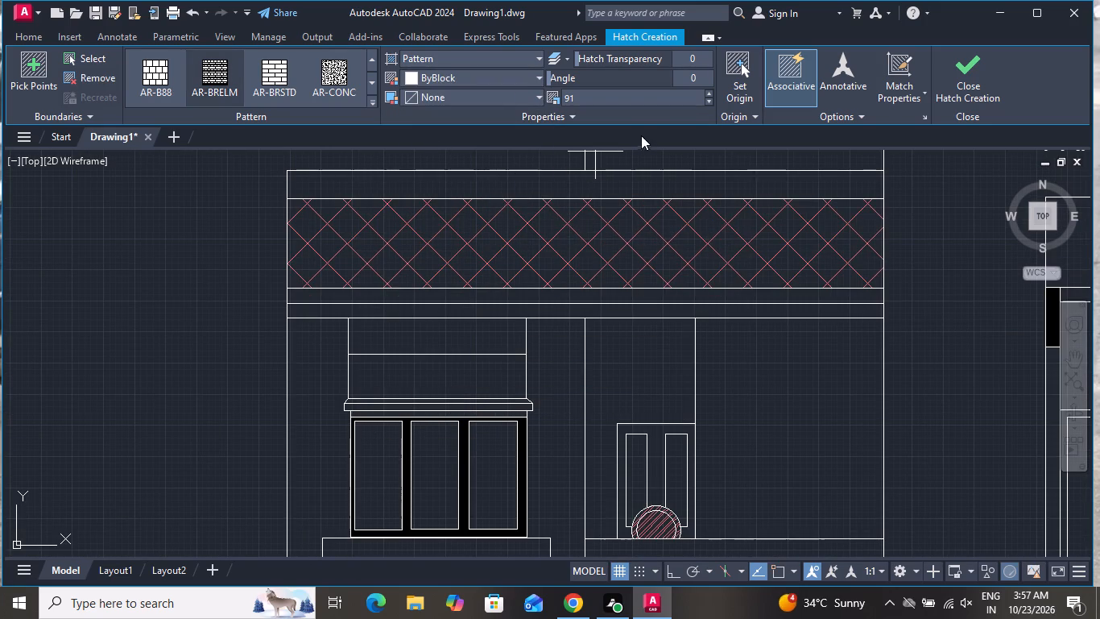
pyautogui.click(709, 99)
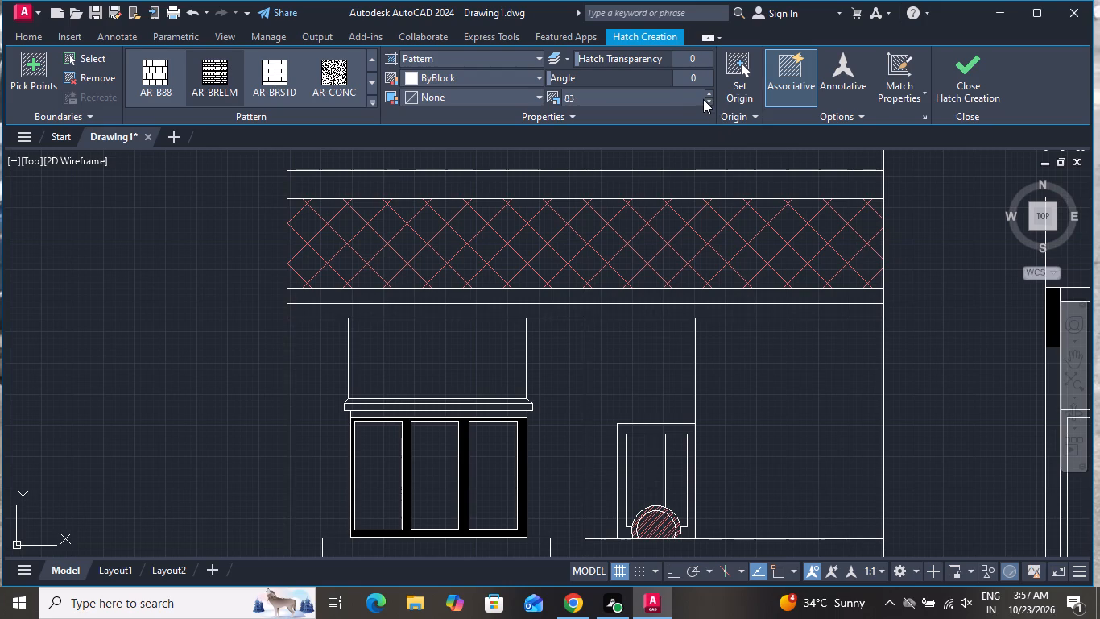
pyautogui.click(706, 101)
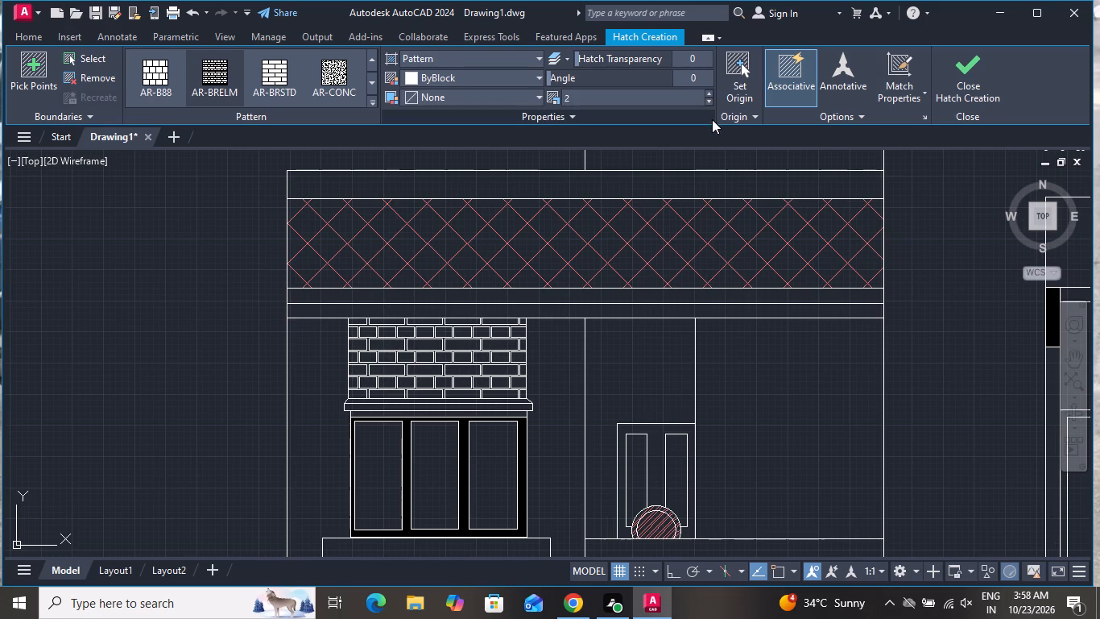
# Add the same brick hatch above the ground-floor window, around the upper-floor door and around the ground-floor entrance doors.
pyautogui.scroll(-2, 547, 185)
pyautogui.scroll(-2, 536, 268)
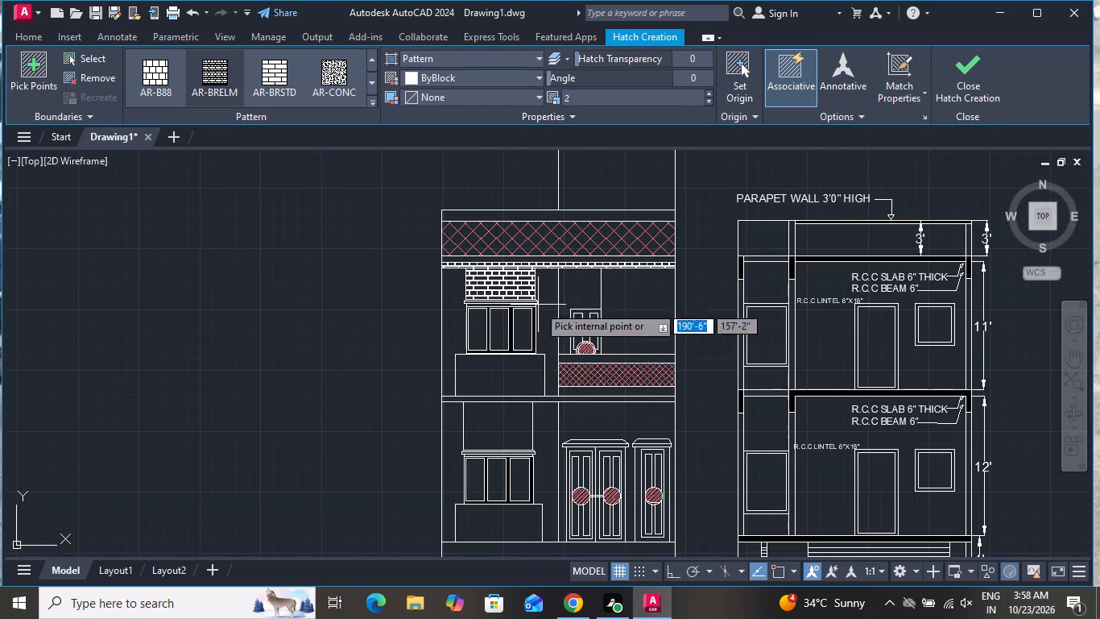
pyautogui.click(515, 439)
pyautogui.scroll(-1, 573, 299)
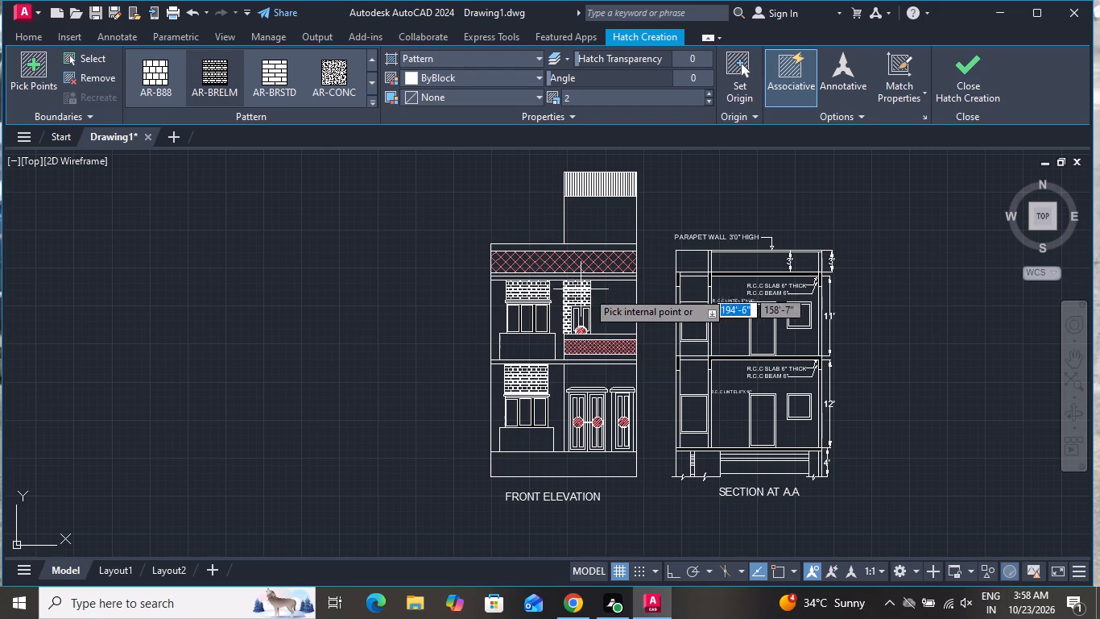
pyautogui.scroll(2, 607, 299)
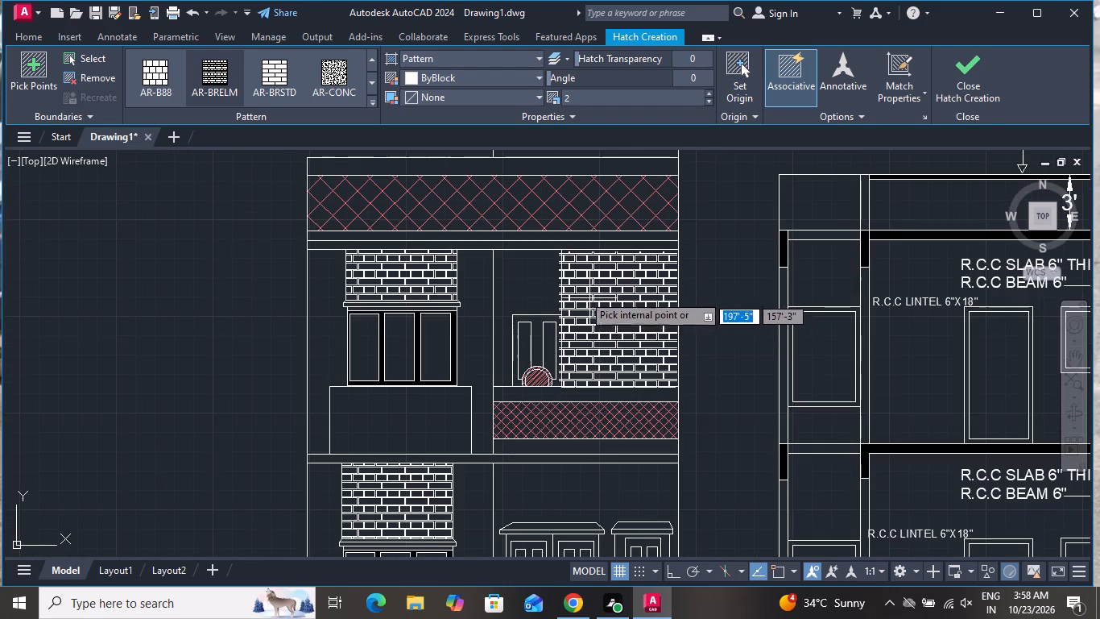
pyautogui.click(542, 285)
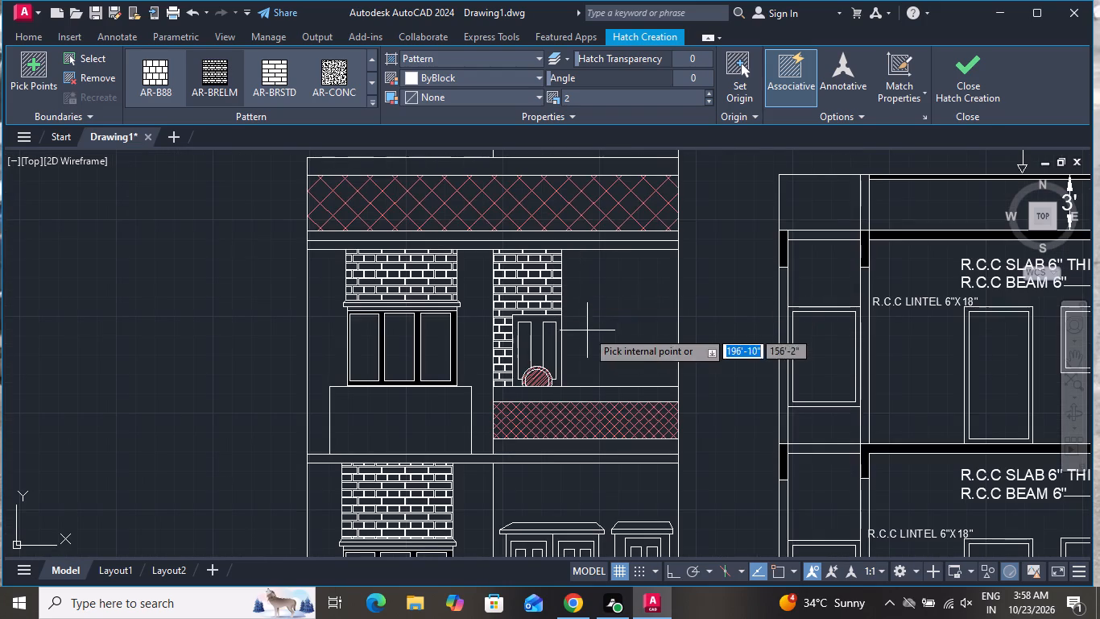
pyautogui.scroll(-1, 608, 317)
pyautogui.click(593, 420)
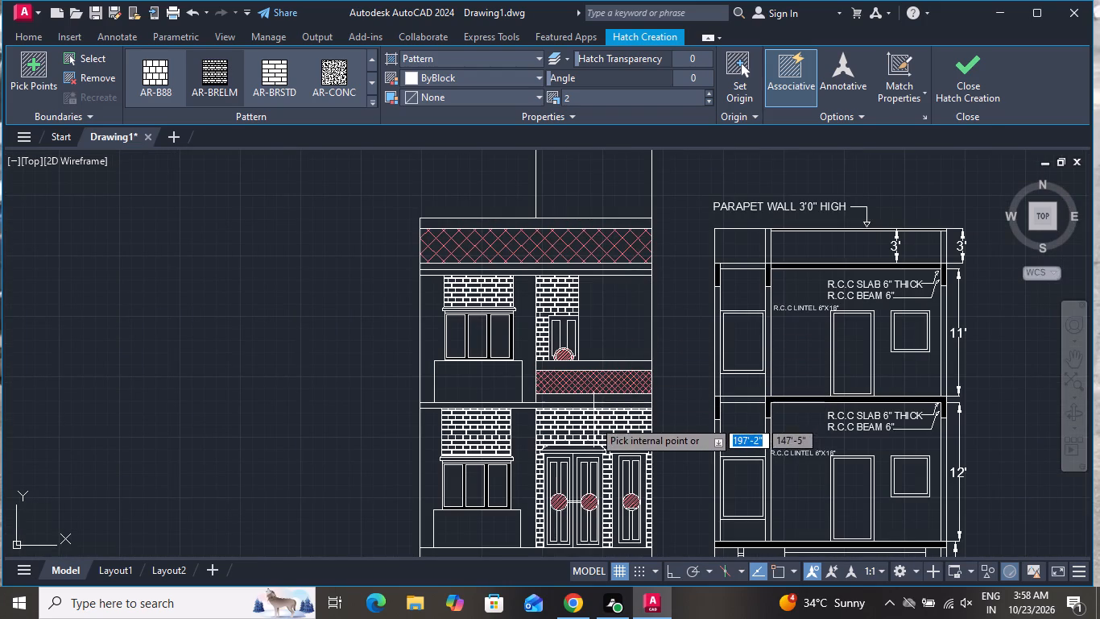
pyautogui.scroll(-1, 622, 349)
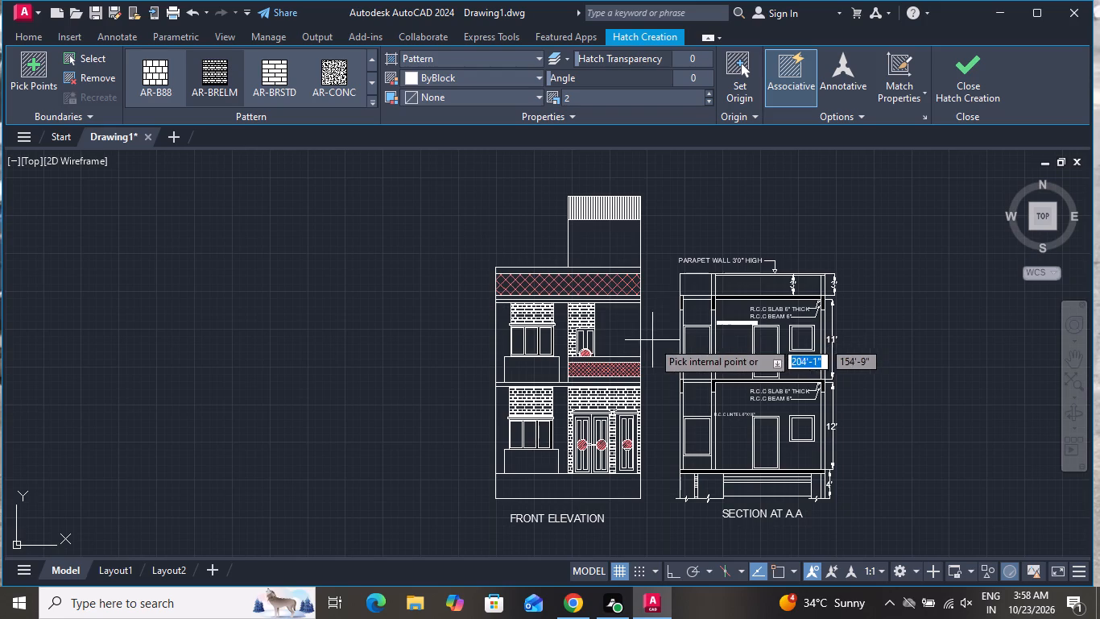
pyautogui.rightClick(660, 228)
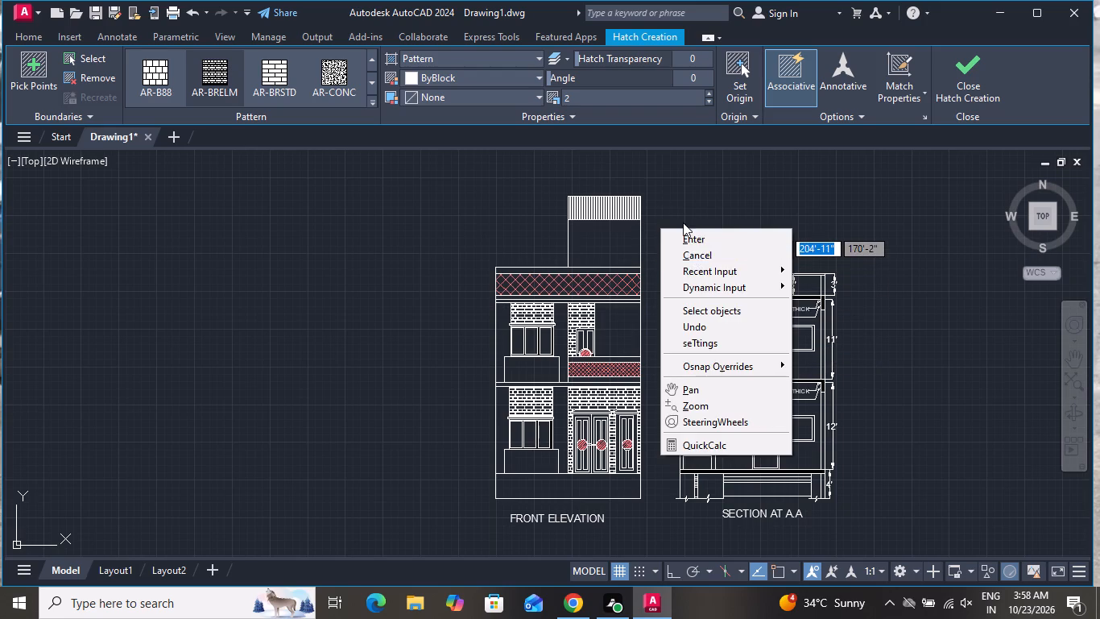
pyautogui.click(682, 201)
pyautogui.click(700, 190)
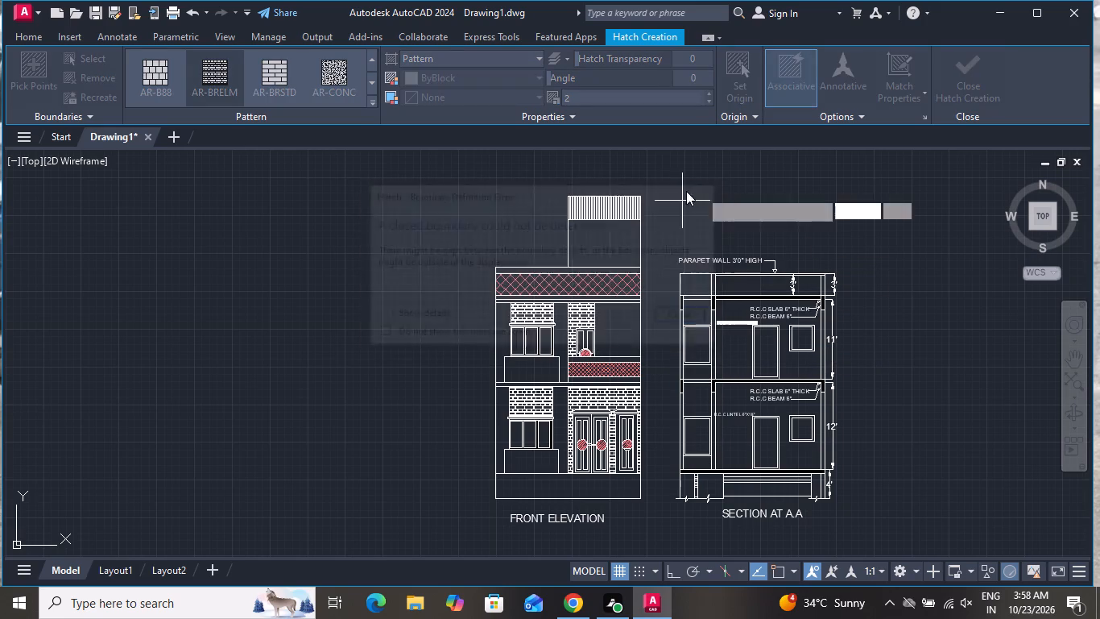
# Set the colour of the brick hatch to 237,238,153.
pyautogui.click(449, 77)
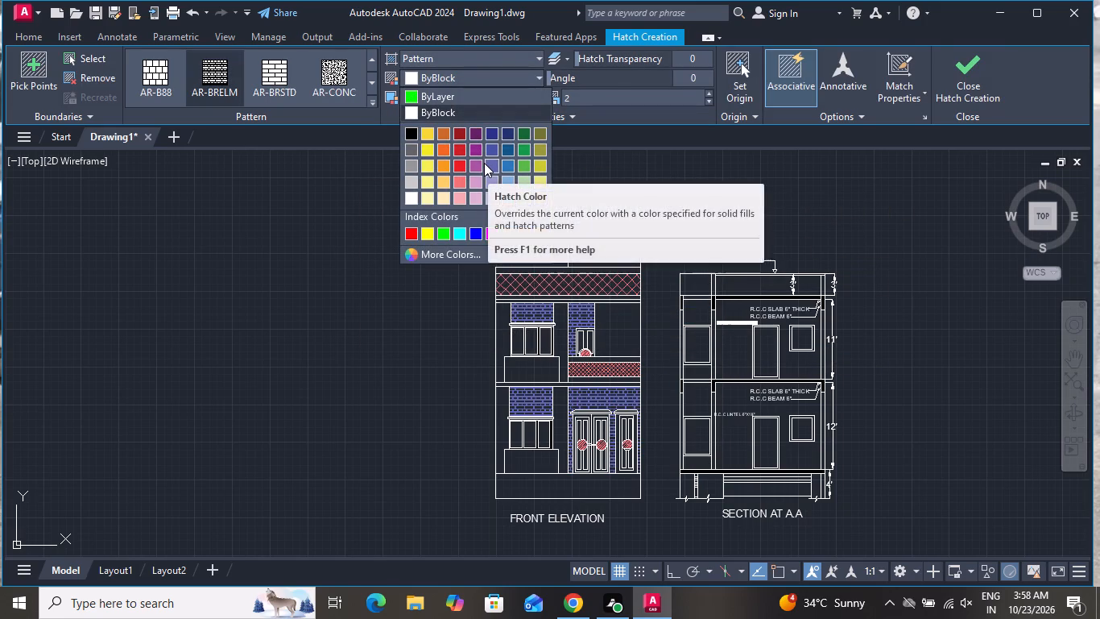
pyautogui.scroll(3, 486, 166)
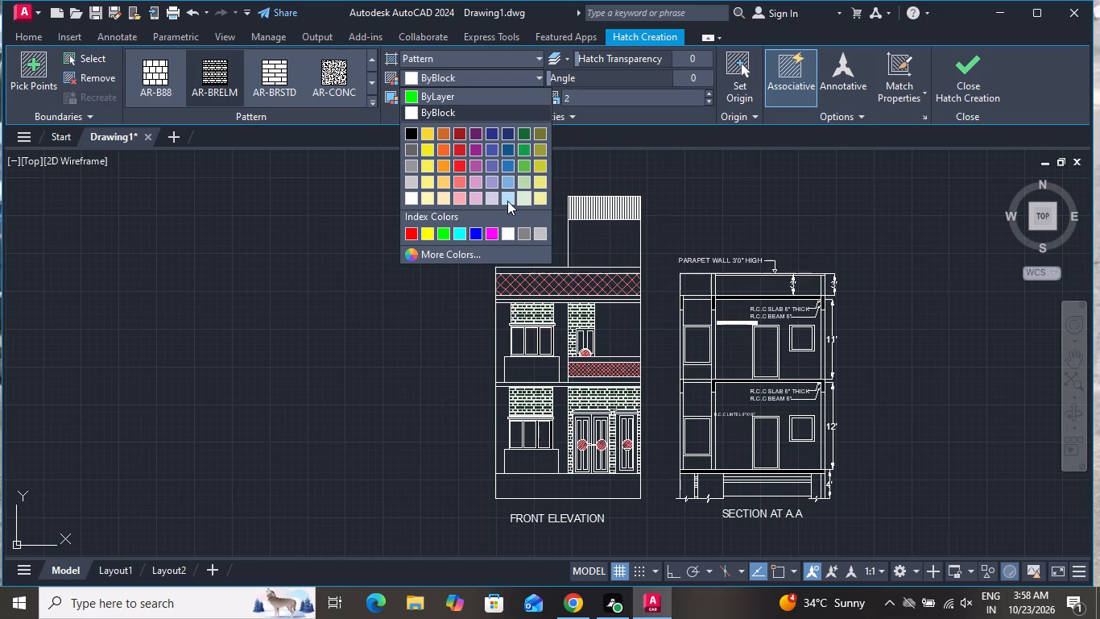
pyautogui.scroll(2, 507, 201)
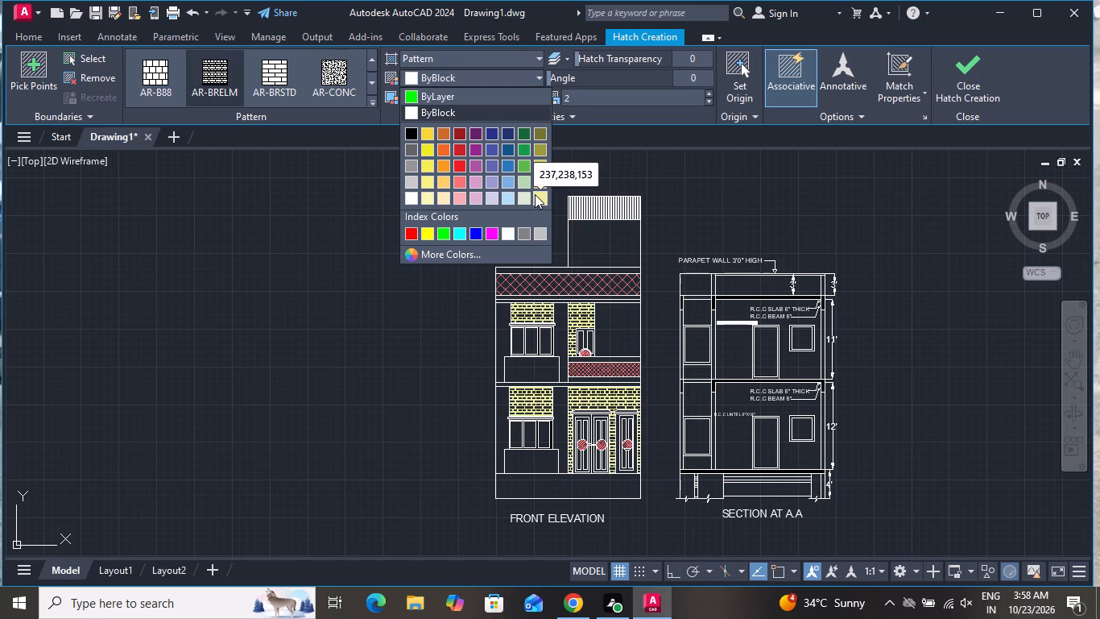
pyautogui.click(535, 194)
# Extend the brick hatch to the tower wall above the parapet and end the hatching.
pyautogui.scroll(2, 585, 397)
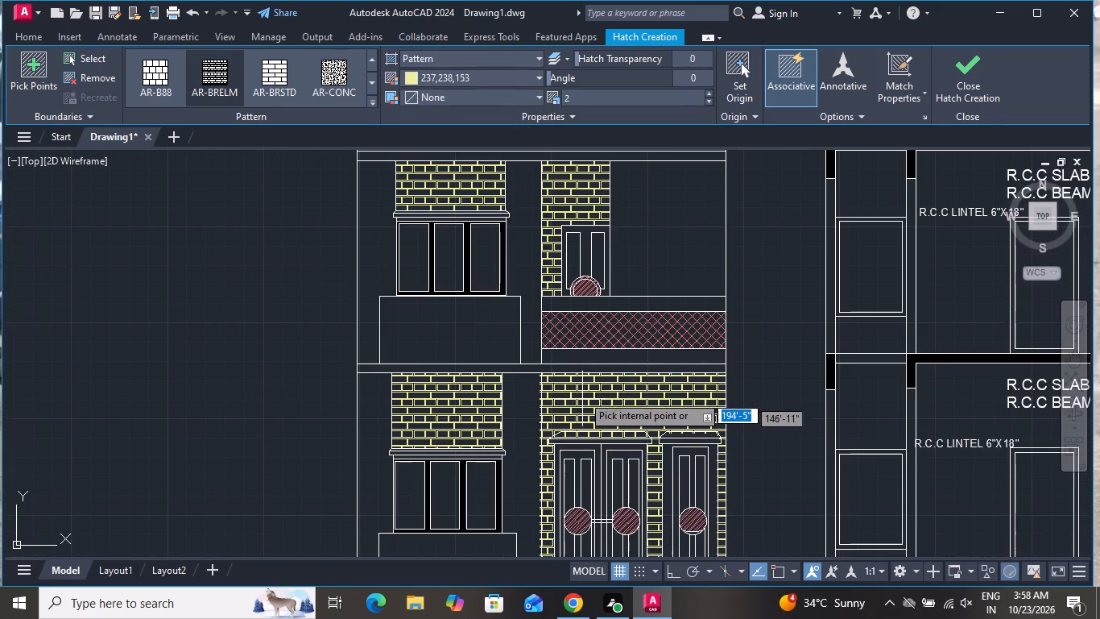
pyautogui.scroll(-1, 596, 360)
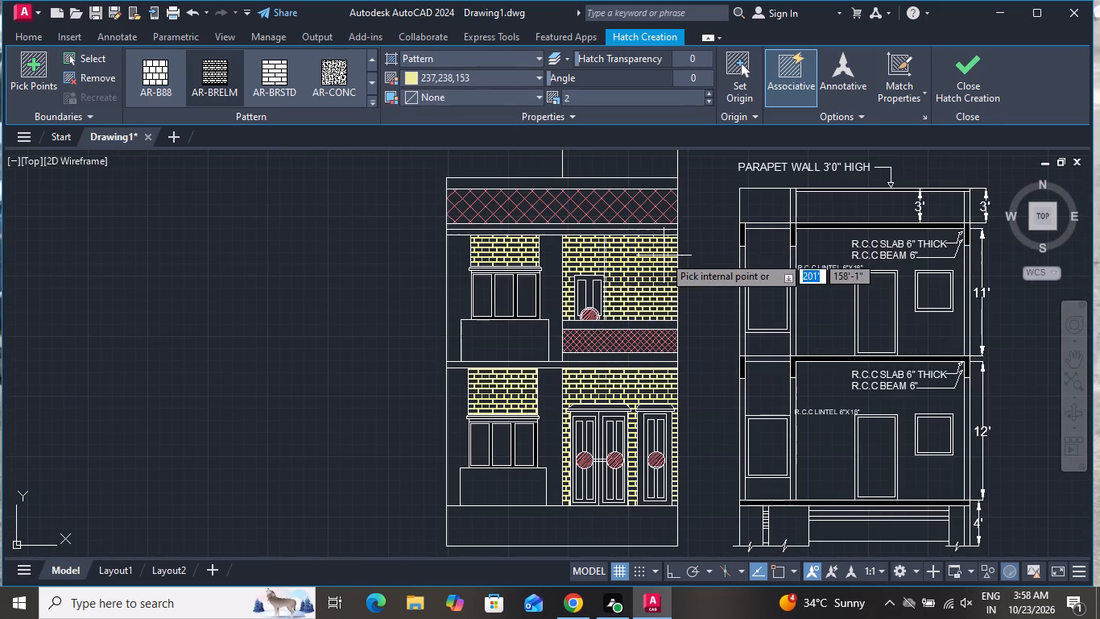
pyautogui.scroll(-1, 589, 285)
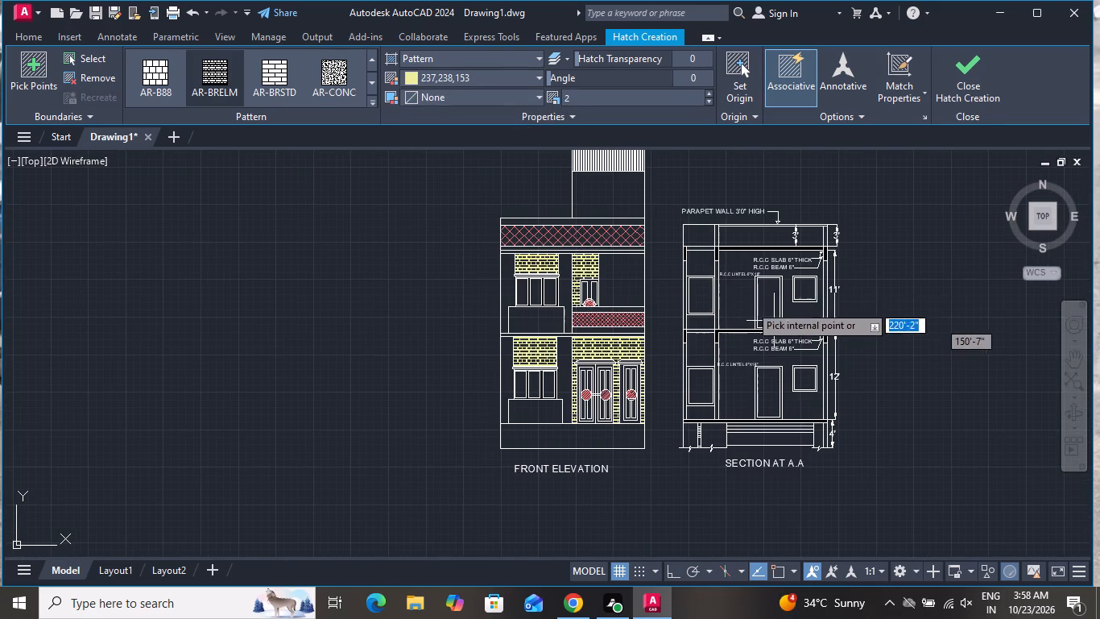
pyautogui.scroll(-1, 713, 271)
pyautogui.scroll(3, 650, 229)
pyautogui.scroll(-1, 650, 233)
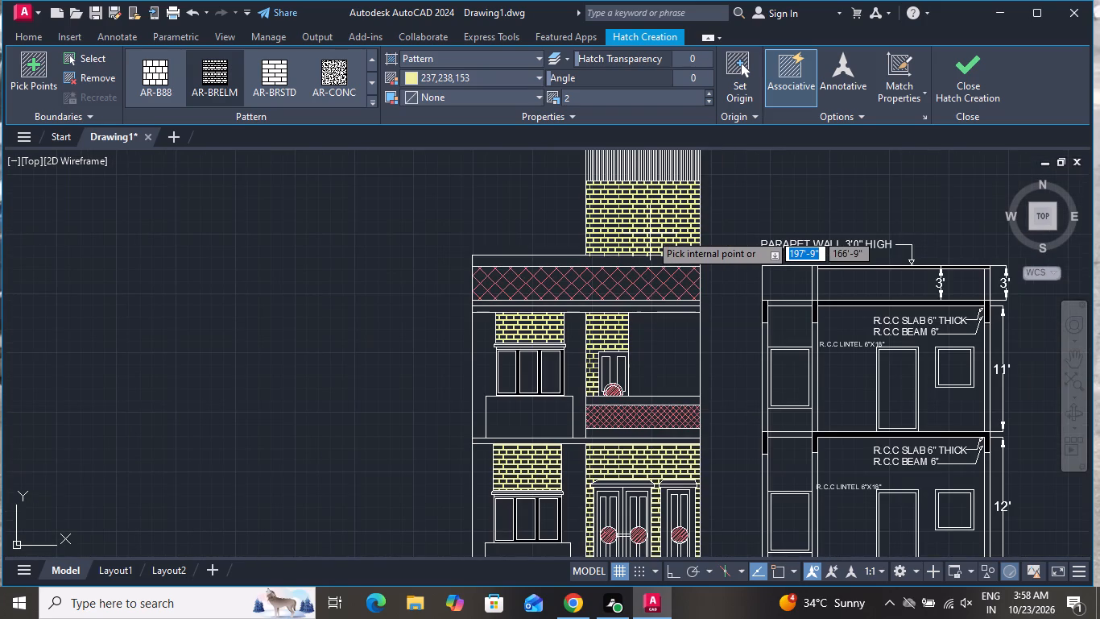
pyautogui.click(635, 226)
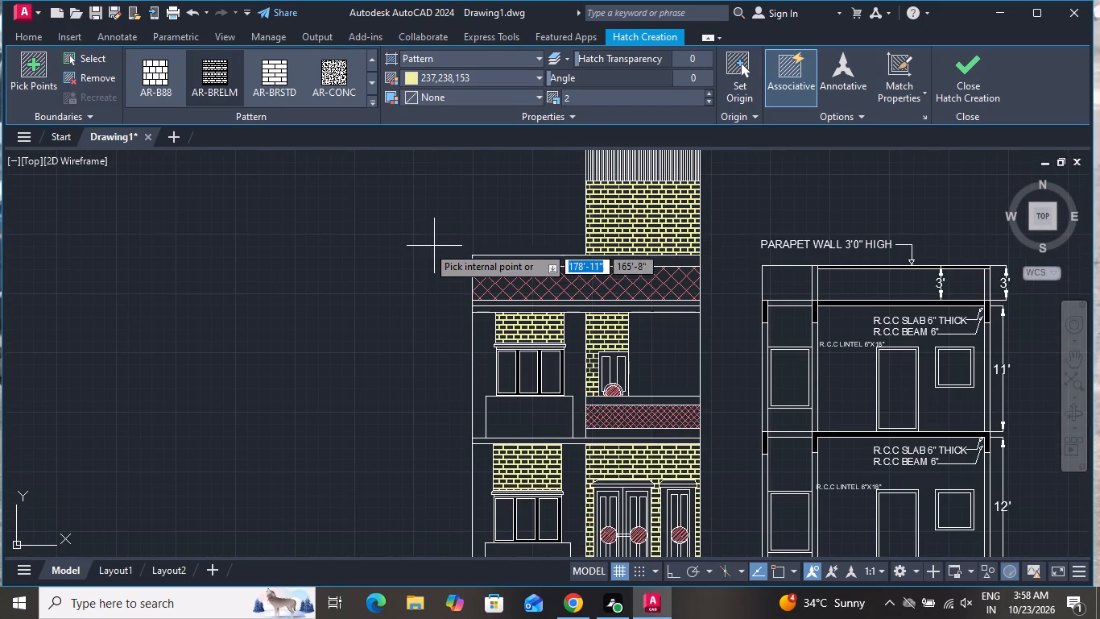
pyautogui.scroll(-1, 424, 244)
pyautogui.rightClick(303, 289)
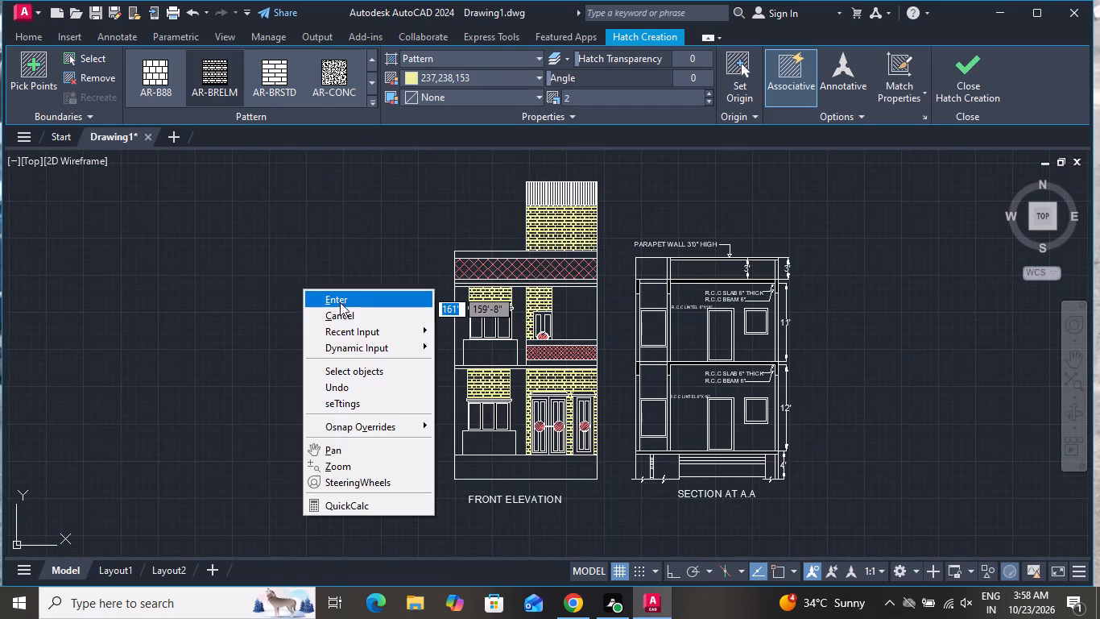
pyautogui.click(344, 314)
# Move the uncoloured FIRST FLOOR PLAN, including its title, to sit just beneath the SECTION AT A.A drawing.
pyautogui.scroll(-1, 337, 288)
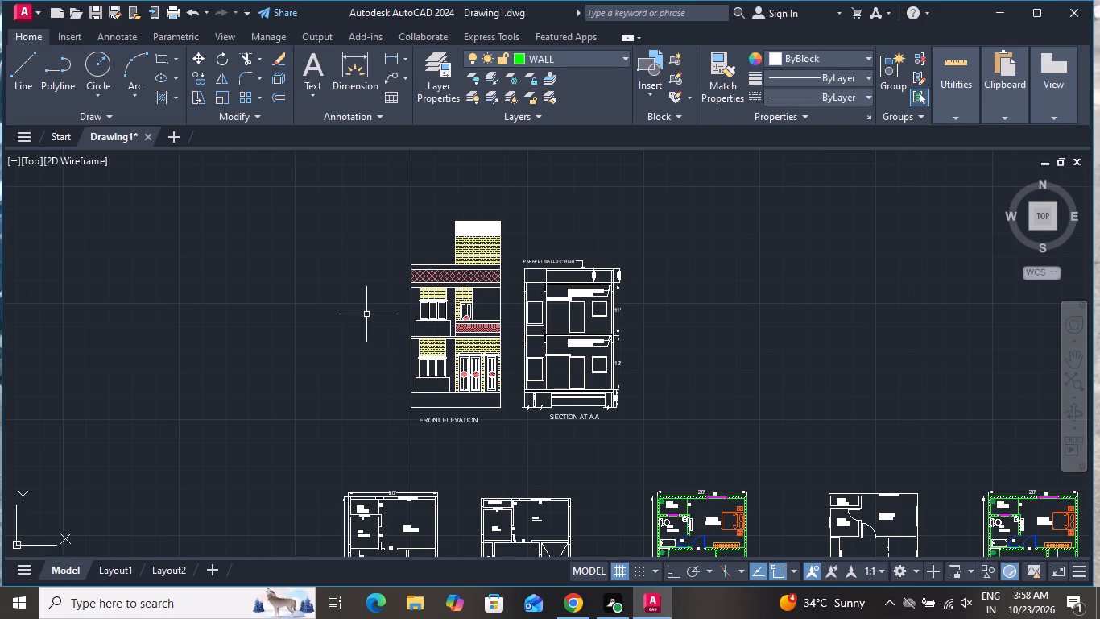
pyautogui.scroll(-1, 397, 318)
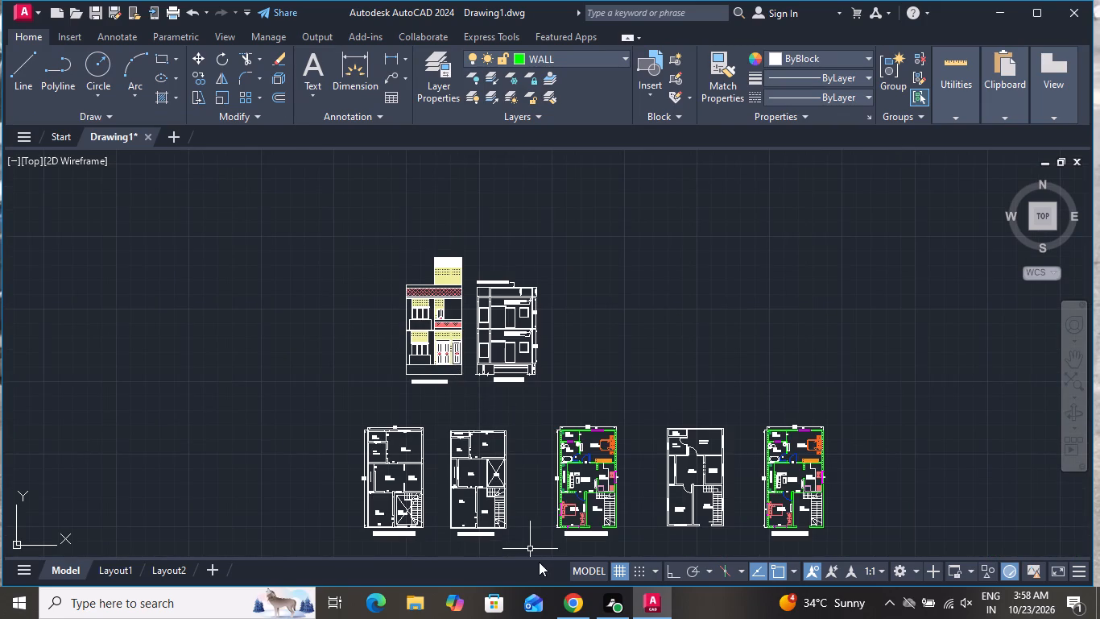
pyautogui.scroll(2, 539, 562)
pyautogui.click(509, 338)
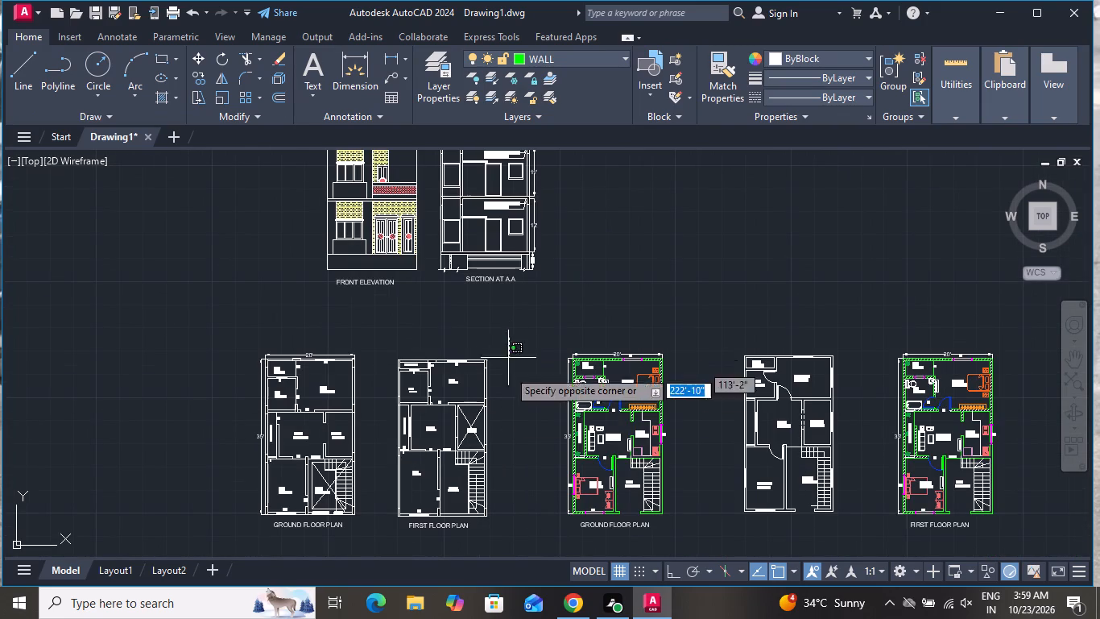
pyautogui.click(387, 537)
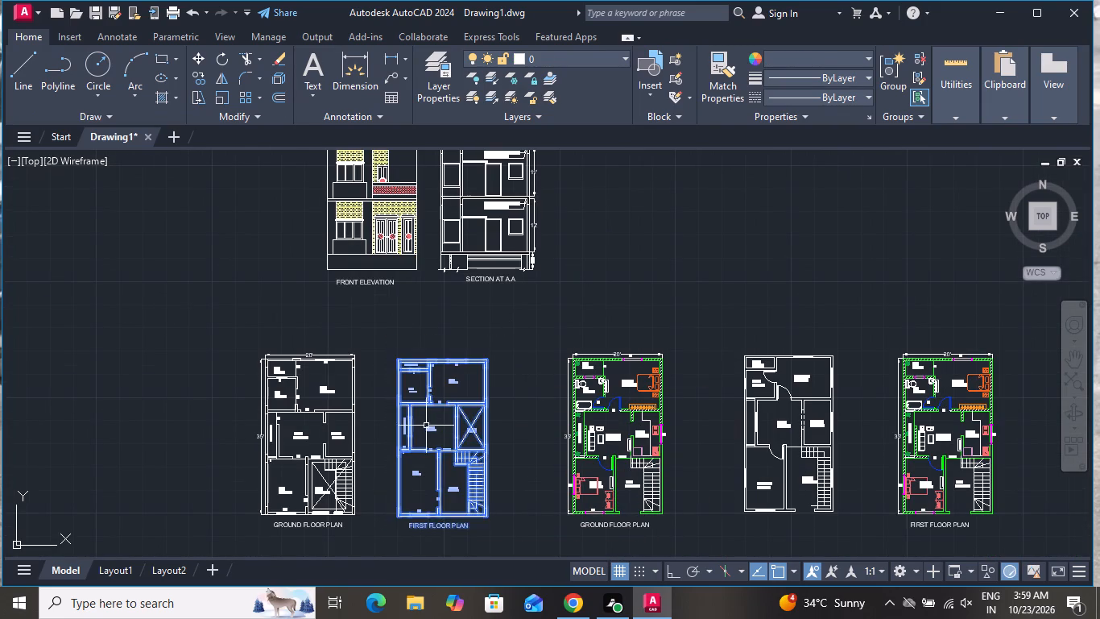
pyautogui.scroll(2, 427, 422)
pyautogui.scroll(-2, 427, 422)
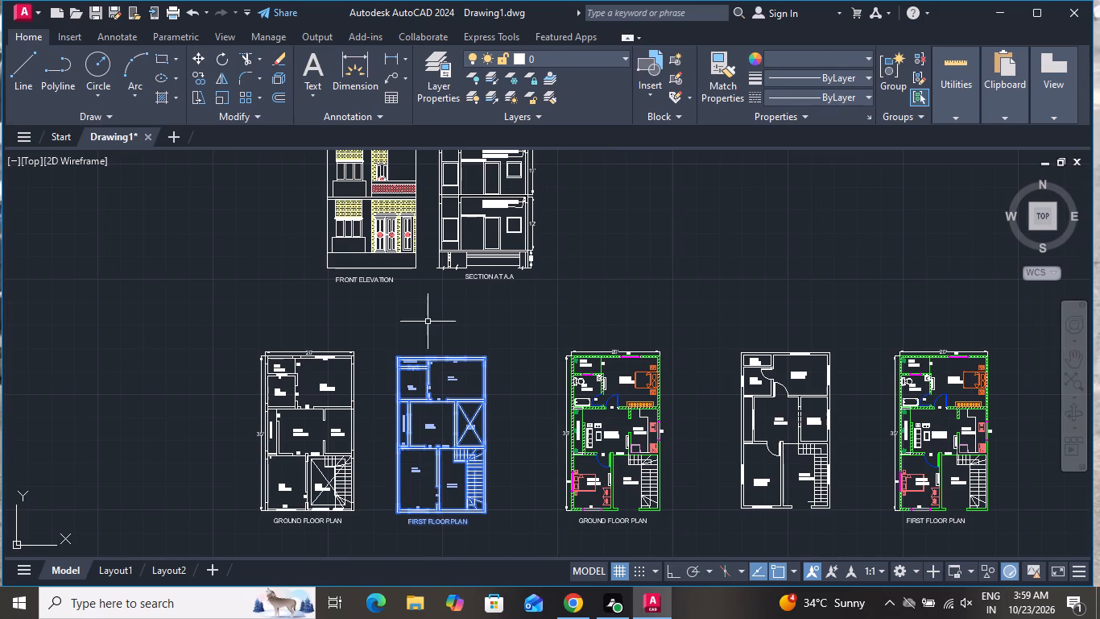
pyautogui.click(206, 60)
pyautogui.click(436, 366)
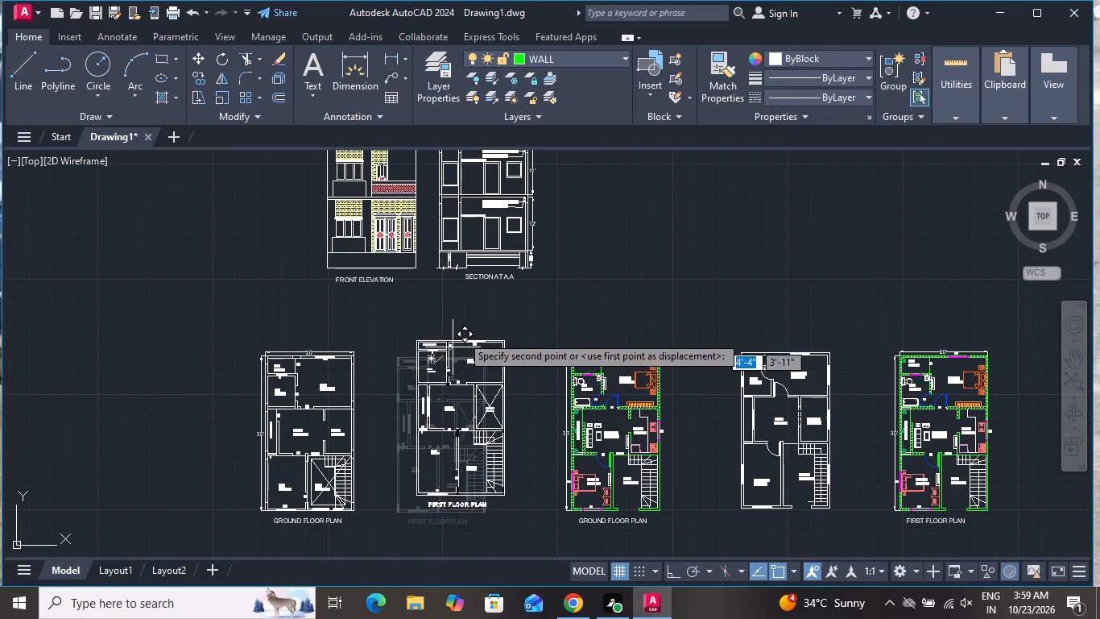
pyautogui.click(485, 307)
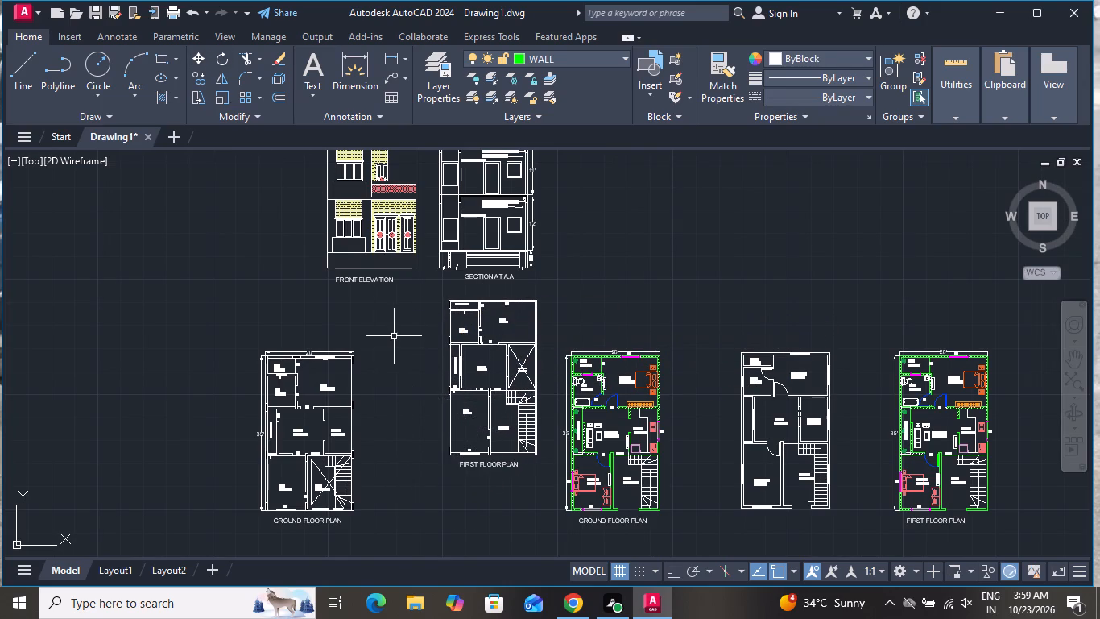
# Move the uncoloured GROUND FLOOR PLAN with its dimensions and title beneath the front elevation, beside the uncoloured first floor plan.
pyautogui.click(393, 334)
pyautogui.click(235, 546)
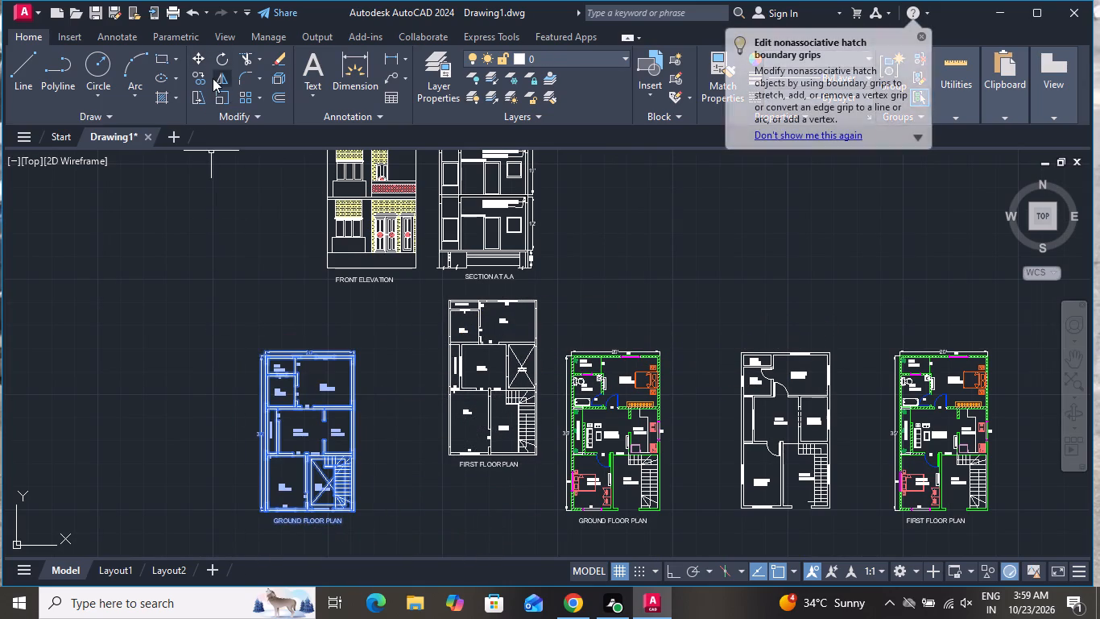
pyautogui.click(199, 57)
pyautogui.click(271, 448)
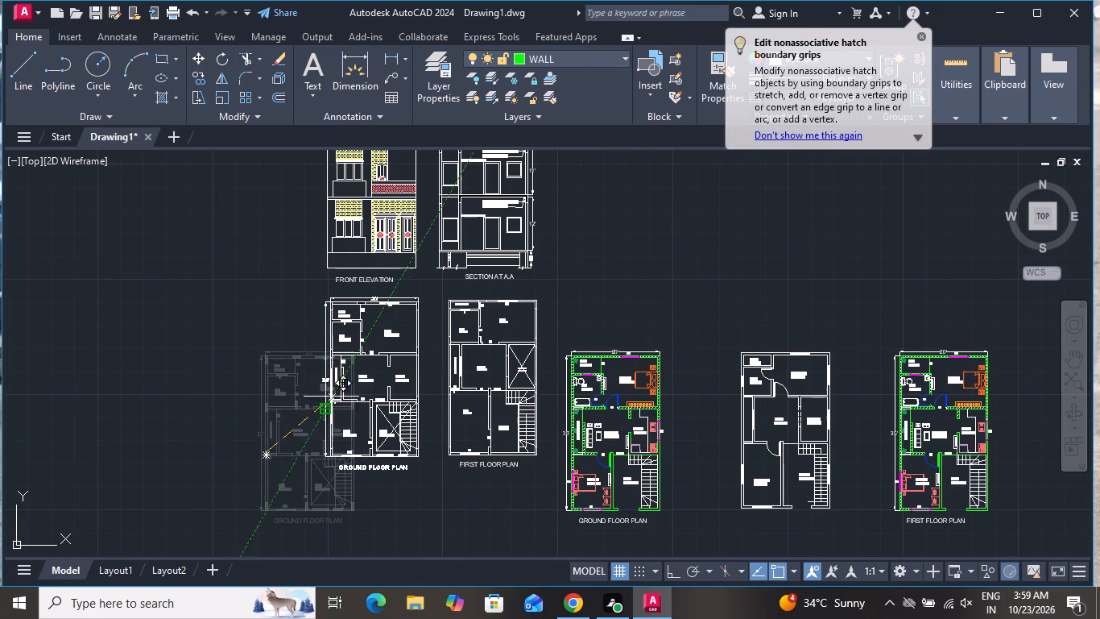
pyautogui.click(341, 397)
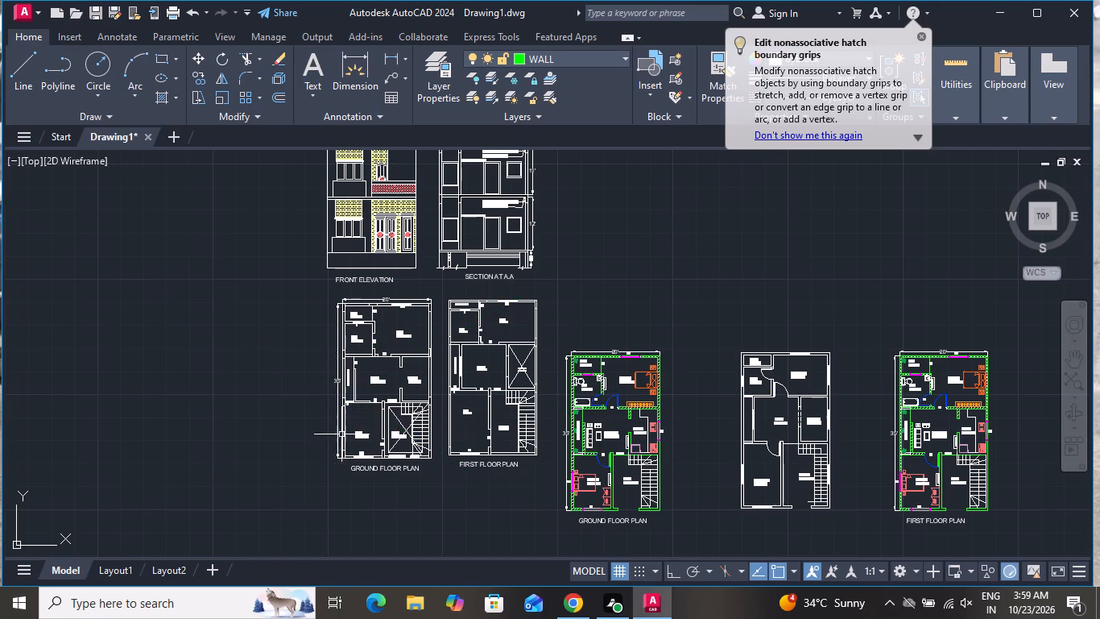
# Move the coloured GROUND FLOOR PLAN with its dimensions and title up beside the uncoloured FIRST FLOOR PLAN, aligned with that row.
pyautogui.scroll(3, 515, 395)
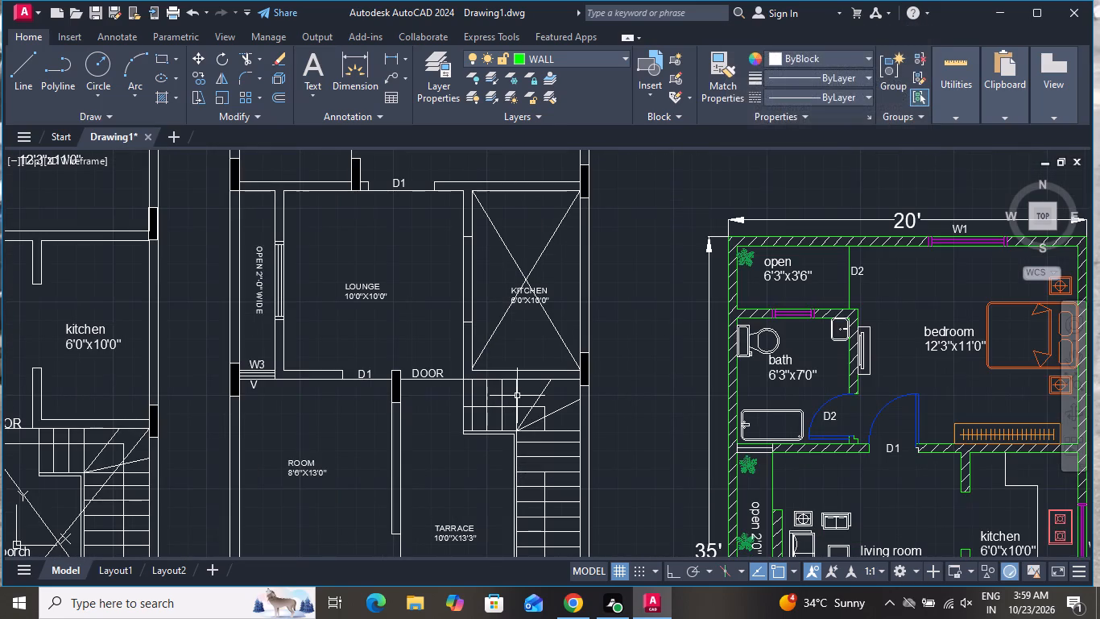
pyautogui.scroll(-3, 517, 396)
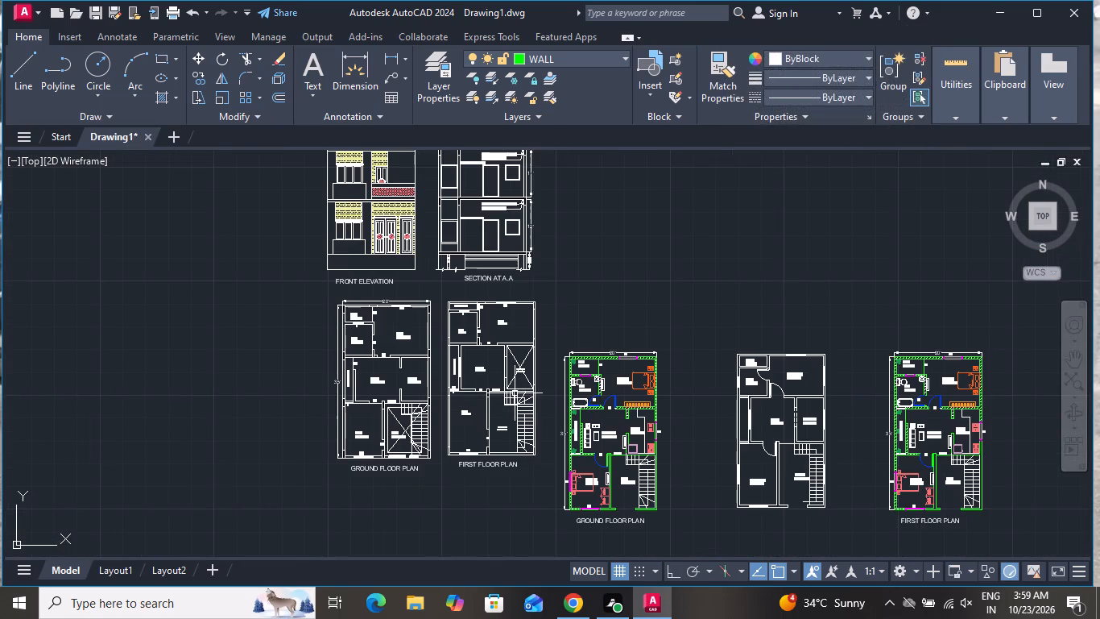
pyautogui.scroll(2, 603, 538)
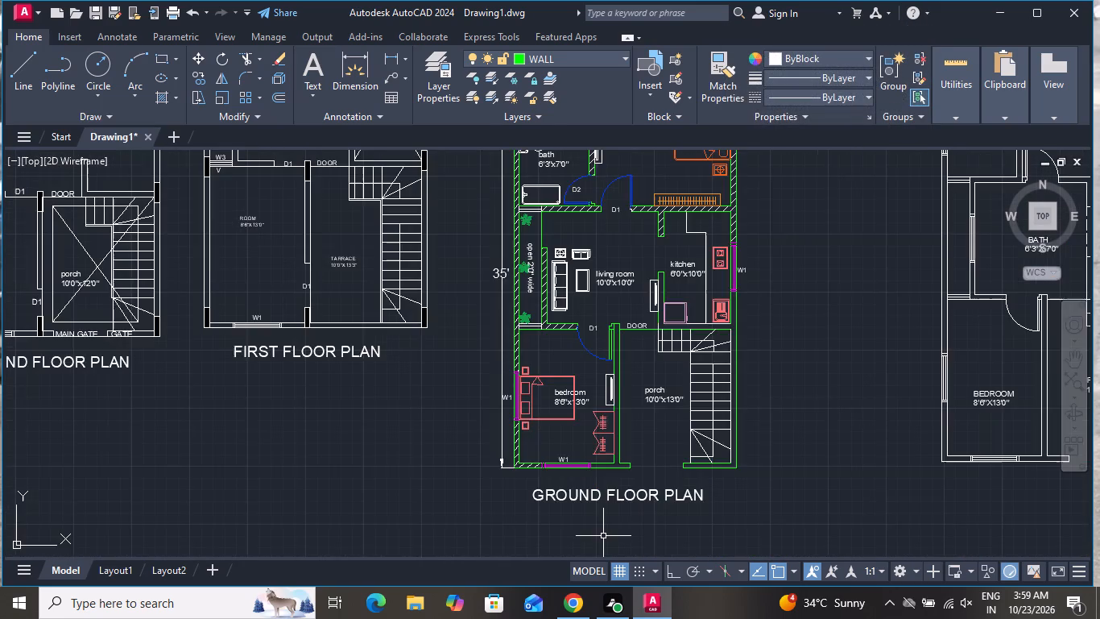
pyautogui.scroll(-1, 603, 535)
pyautogui.click(733, 219)
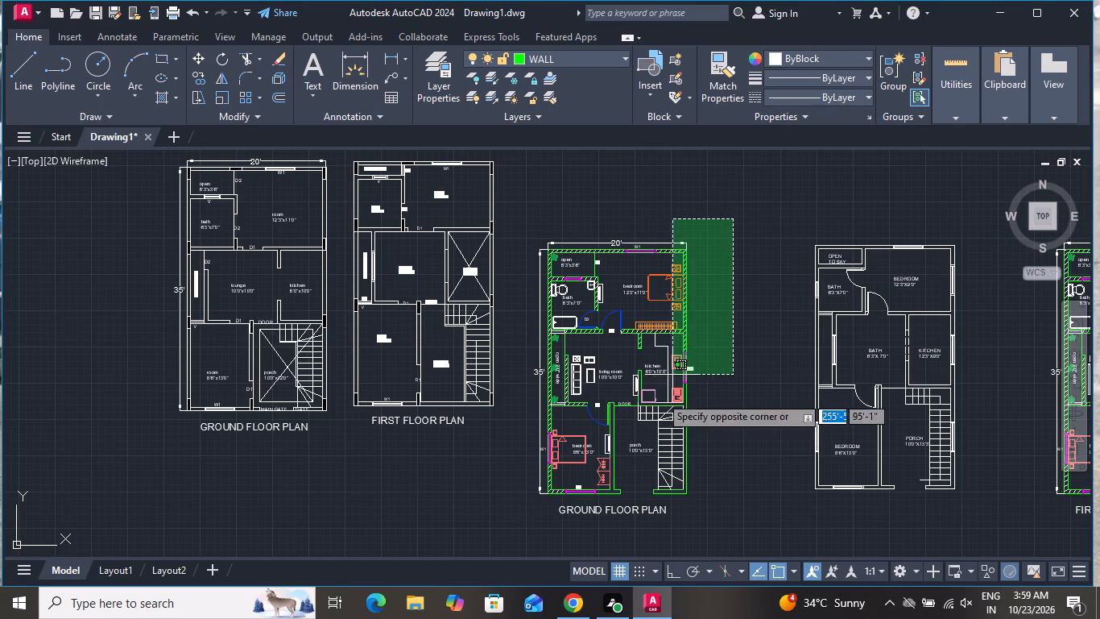
pyautogui.click(530, 532)
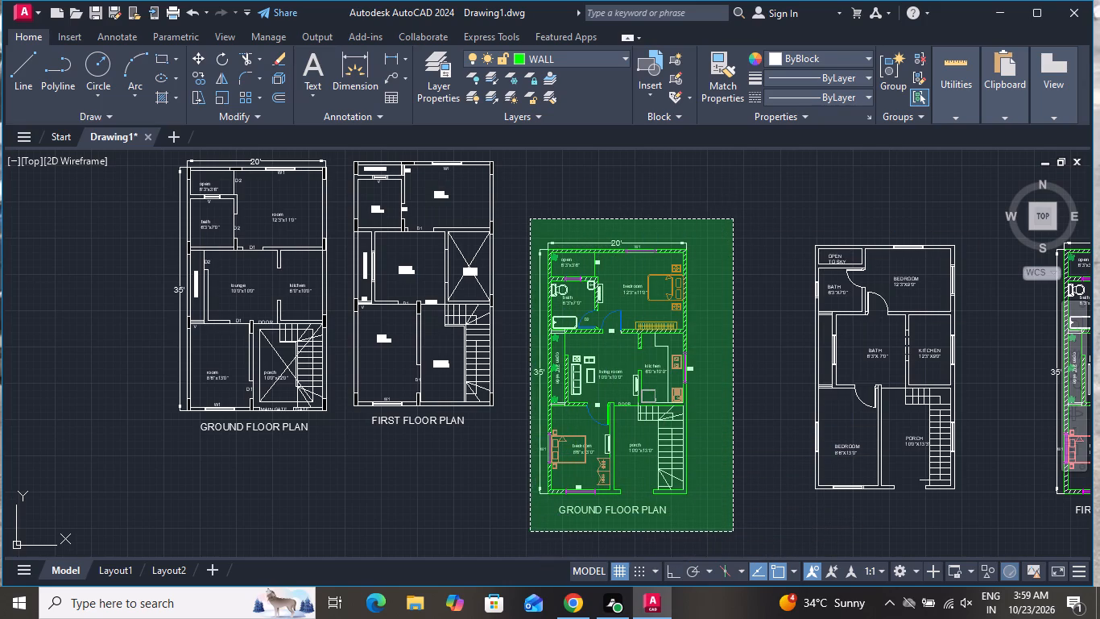
pyautogui.click(196, 56)
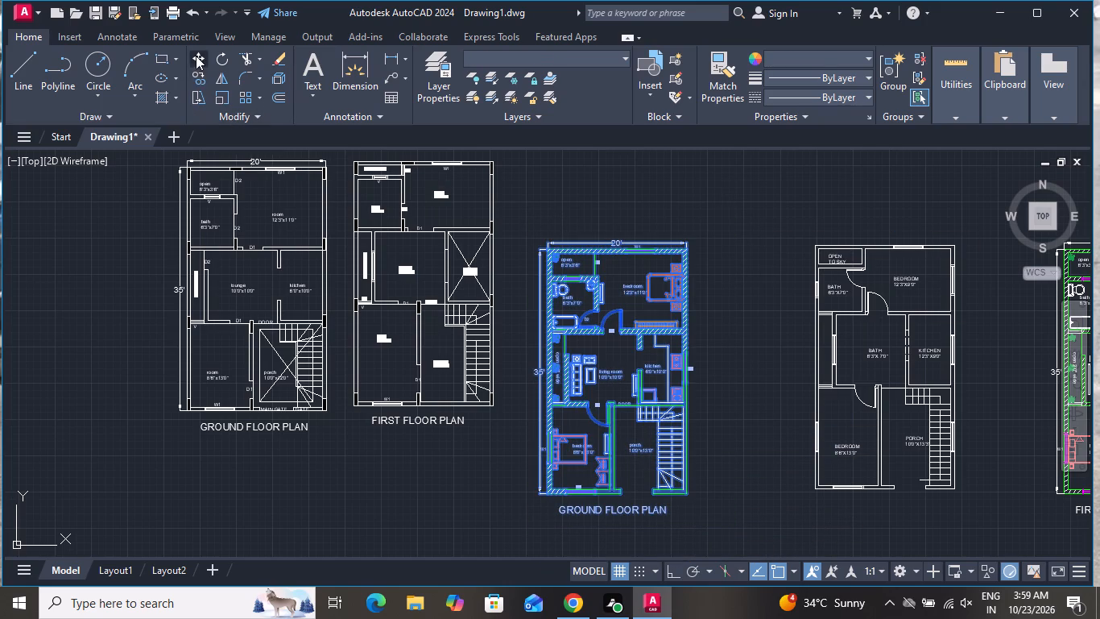
pyautogui.click(577, 367)
pyautogui.click(553, 275)
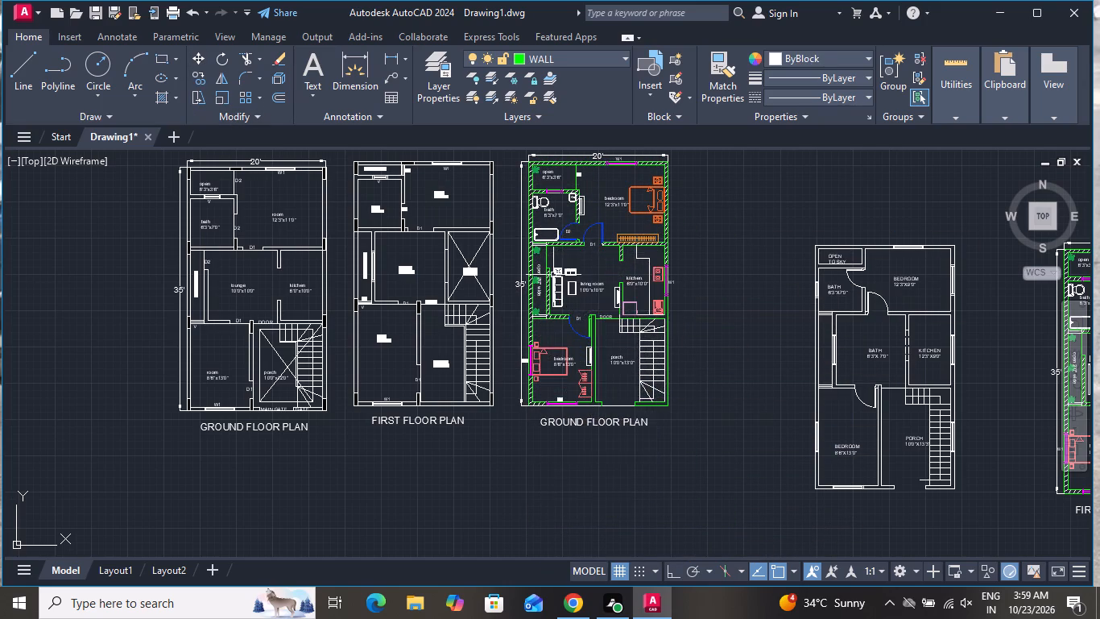
# Move the untitled white floor plan out to the far side of the uncoloured GROUND FLOOR PLAN, level with the row and apart from it.
pyautogui.scroll(-1, 677, 426)
pyautogui.scroll(3, 631, 332)
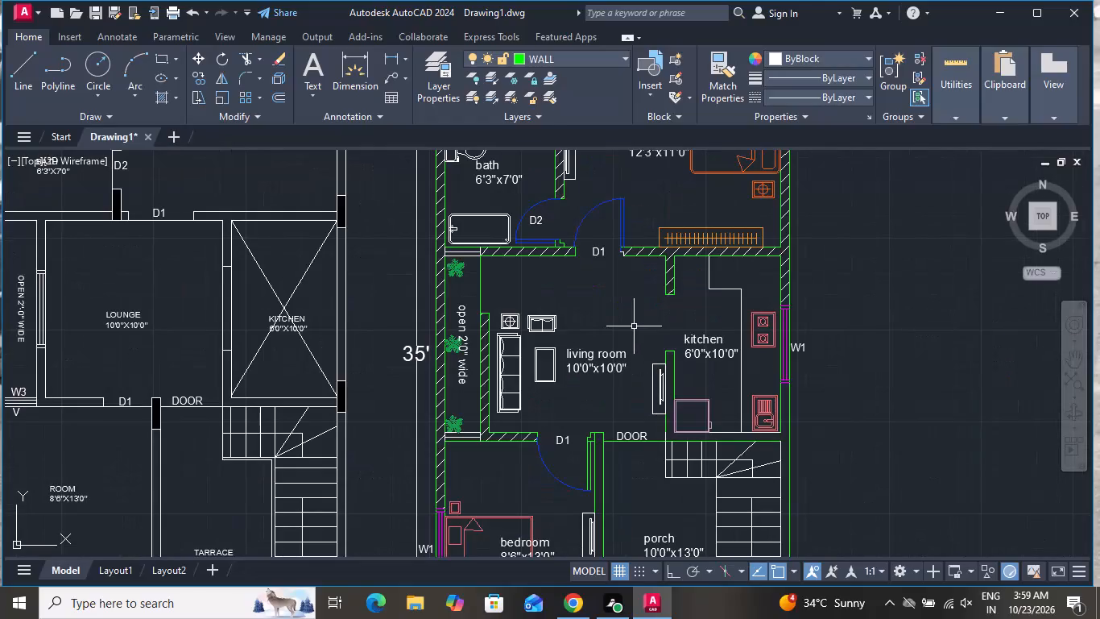
pyautogui.scroll(-1, 634, 325)
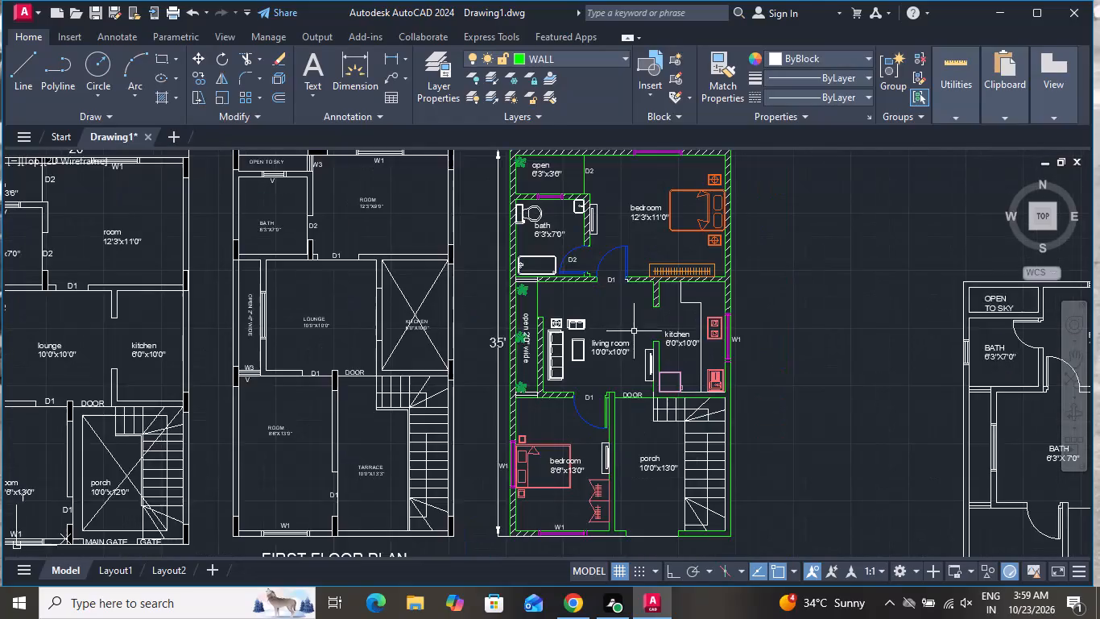
pyautogui.scroll(-2, 634, 339)
pyautogui.scroll(1, 919, 430)
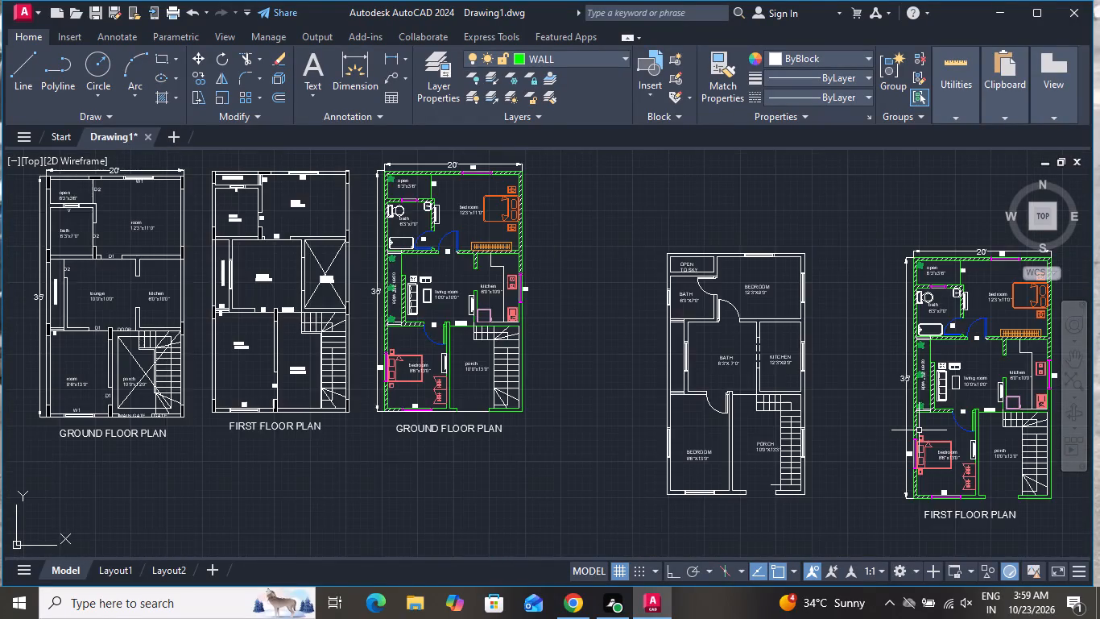
pyautogui.scroll(1, 910, 436)
pyautogui.scroll(-2, 868, 455)
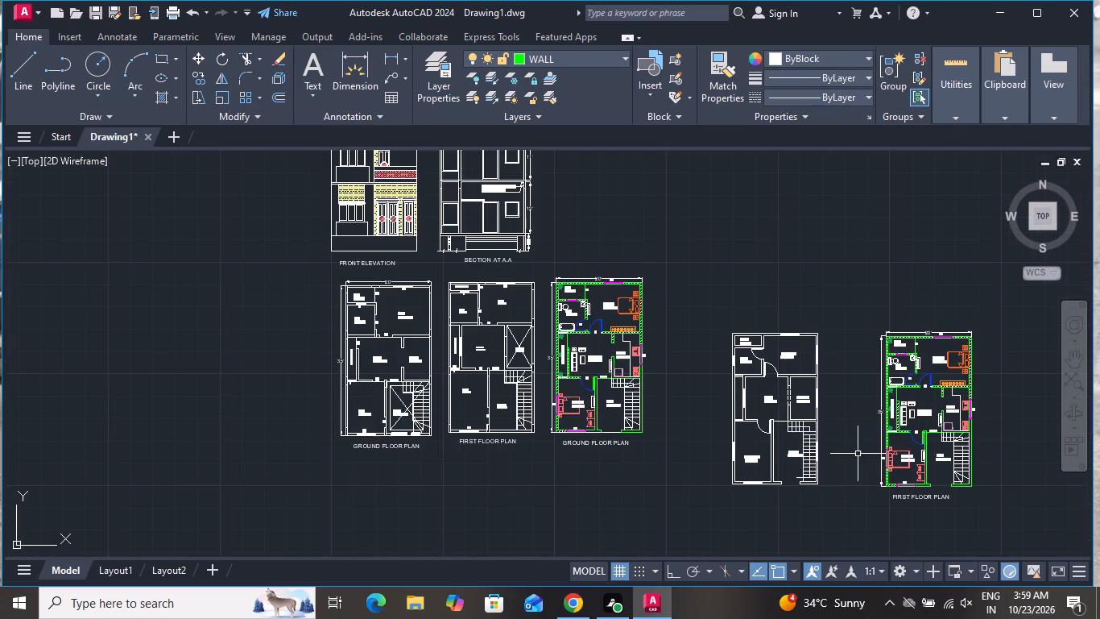
pyautogui.click(844, 325)
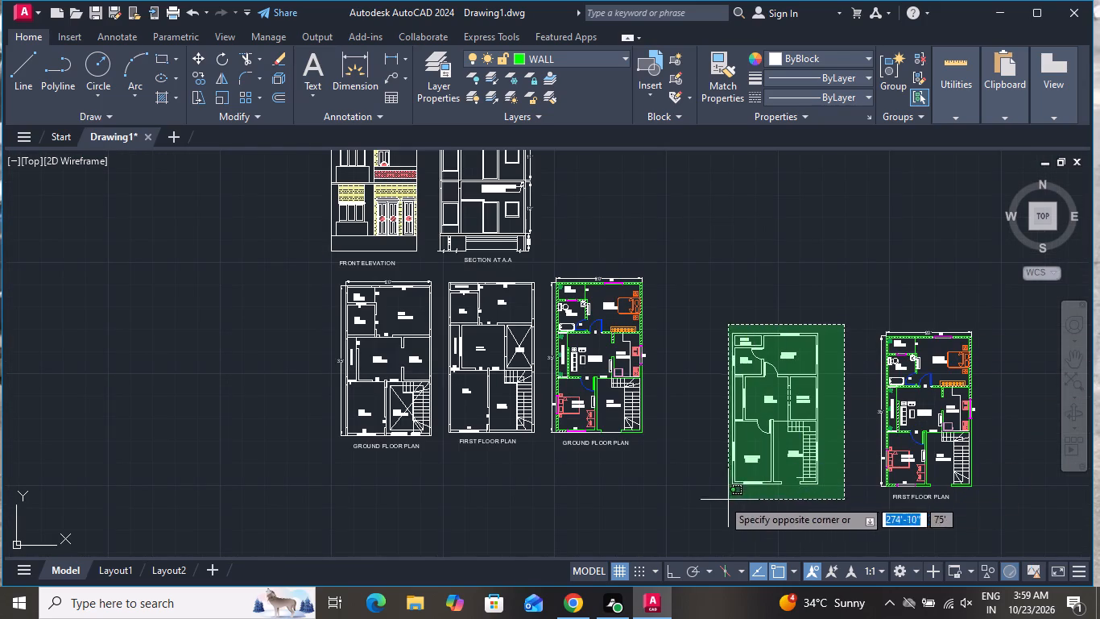
pyautogui.click(717, 498)
pyautogui.click(197, 53)
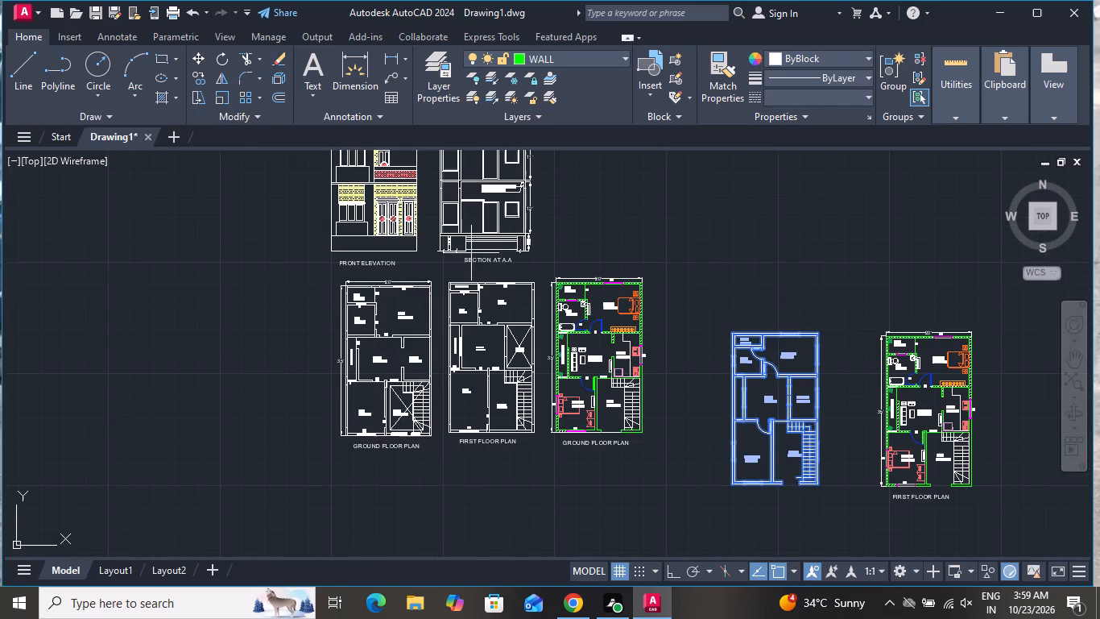
pyautogui.click(771, 412)
pyautogui.click(185, 371)
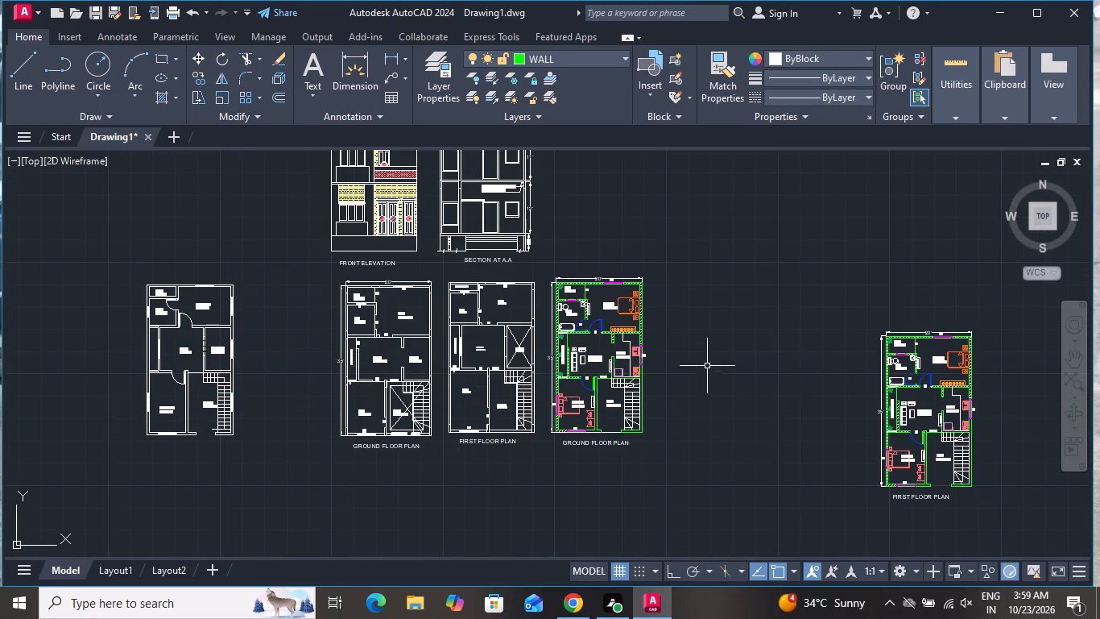
# Move the coloured FIRST FLOOR PLAN with its dimensions and title beside the coloured GROUND FLOOR PLAN to complete the row.
pyautogui.scroll(-1, 705, 370)
pyautogui.scroll(4, 820, 420)
pyautogui.scroll(-1, 864, 480)
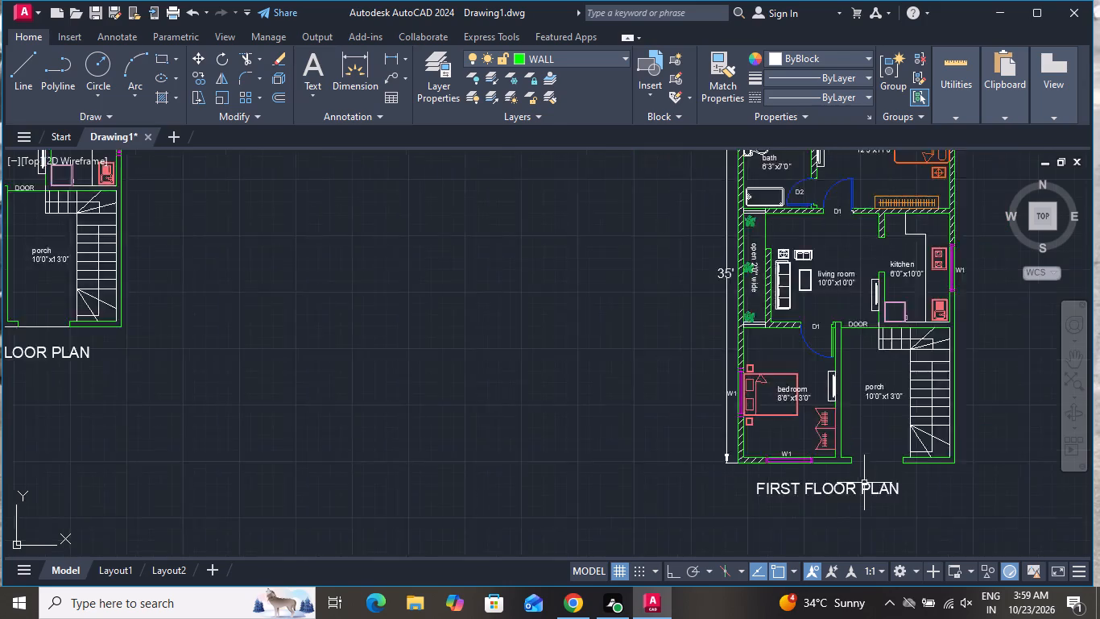
pyautogui.scroll(-1, 864, 483)
pyautogui.click(974, 218)
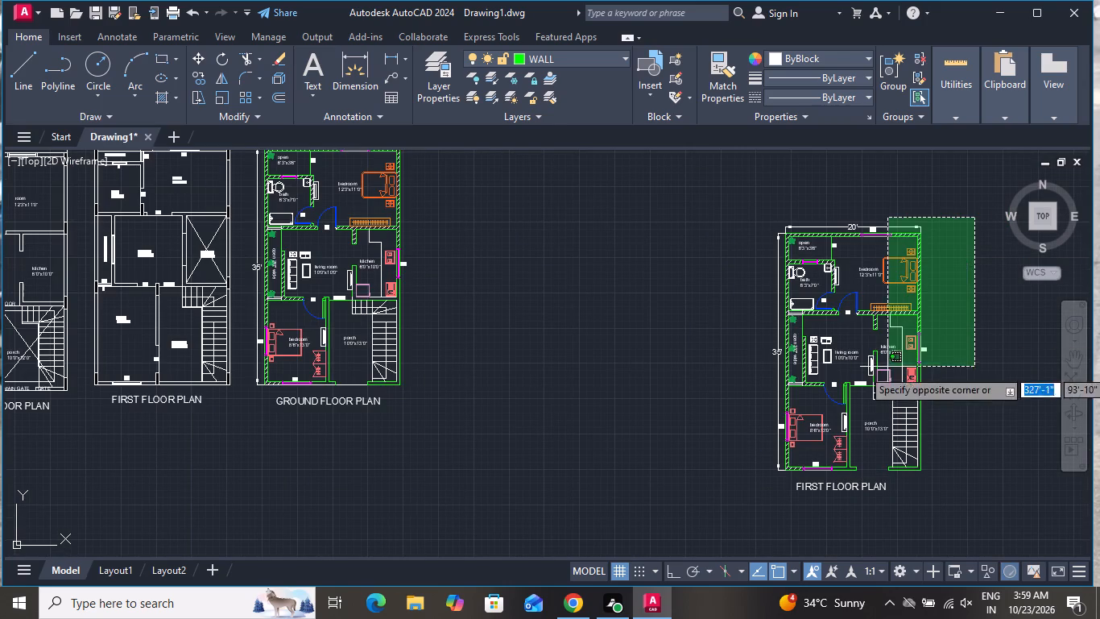
pyautogui.click(760, 506)
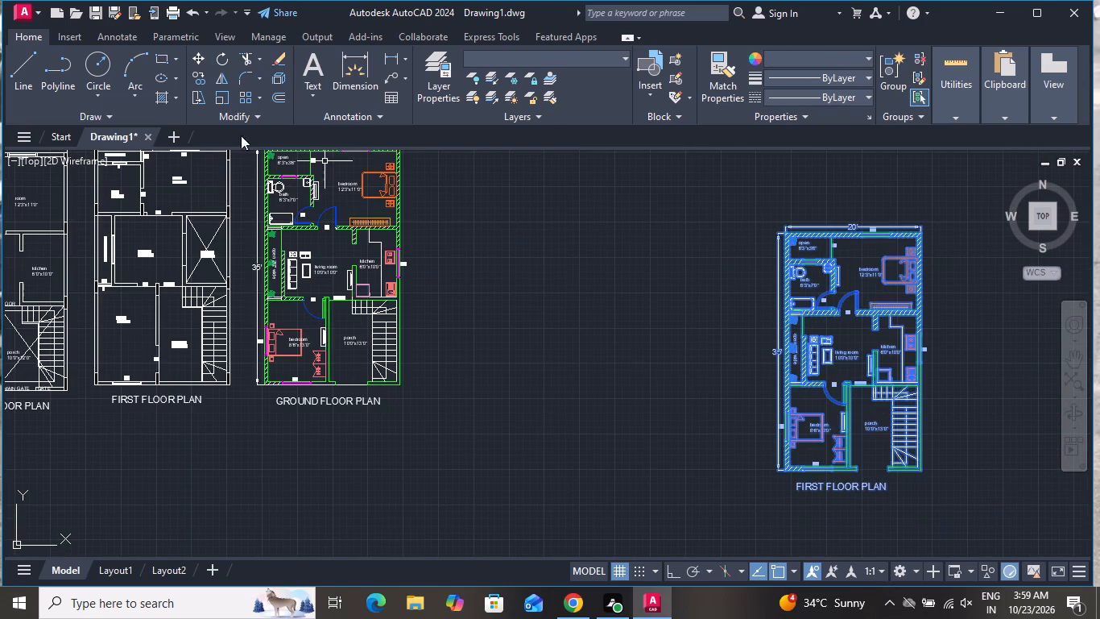
pyautogui.click(201, 59)
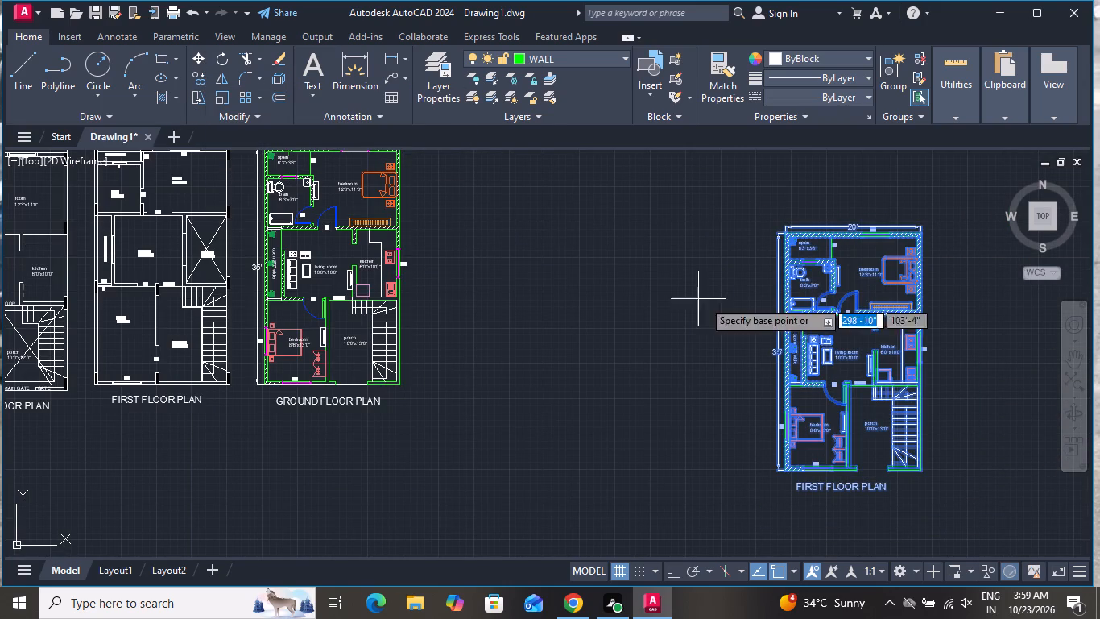
pyautogui.click(858, 343)
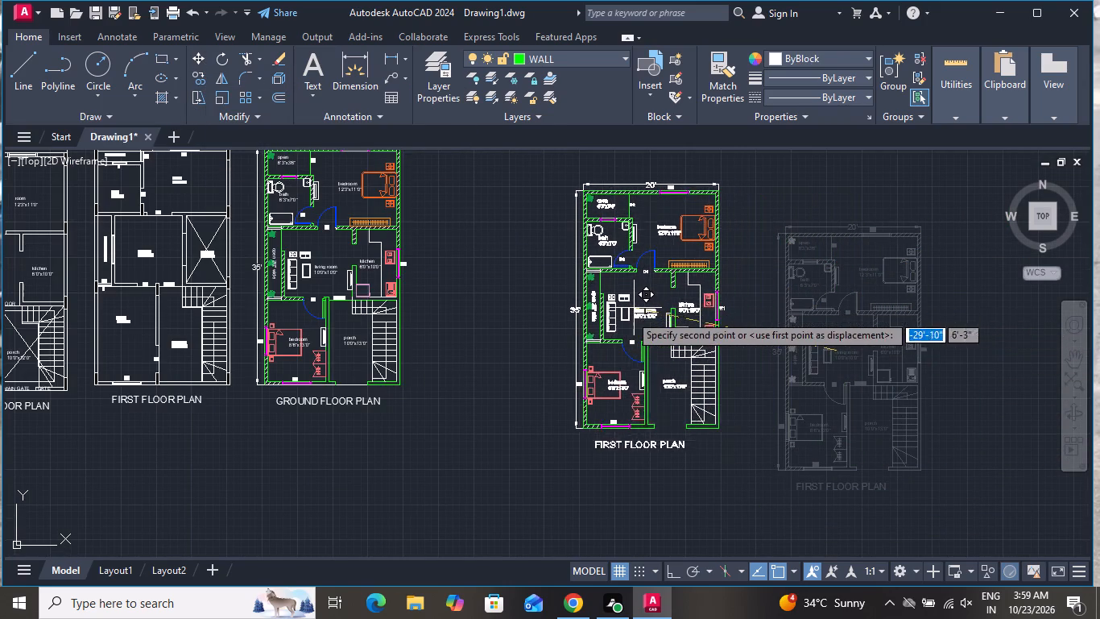
pyautogui.scroll(-1, 622, 326)
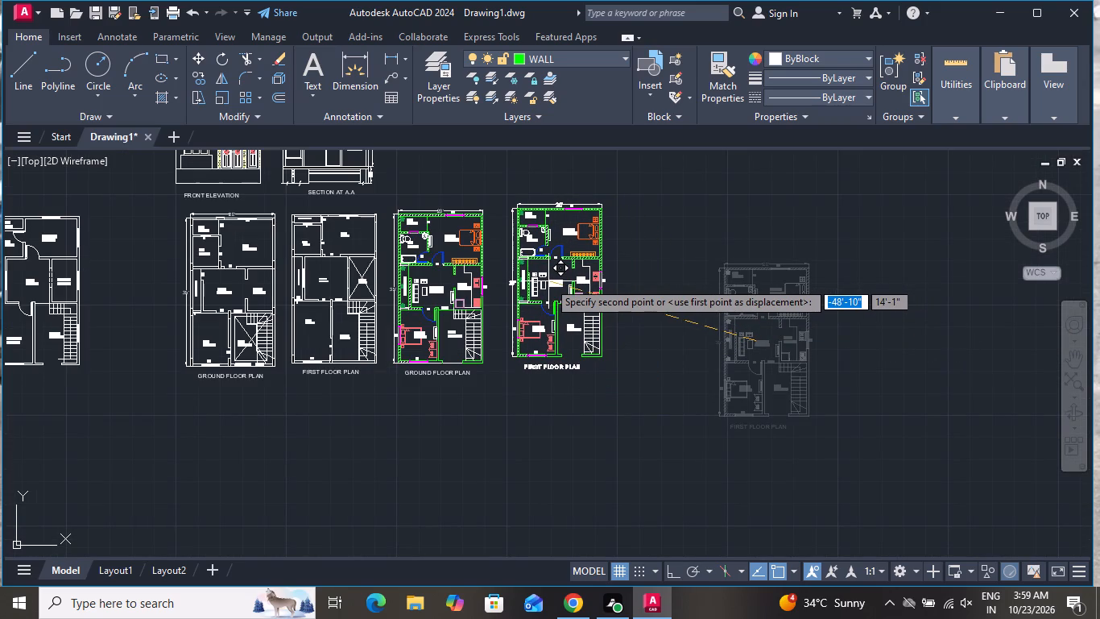
pyautogui.click(546, 285)
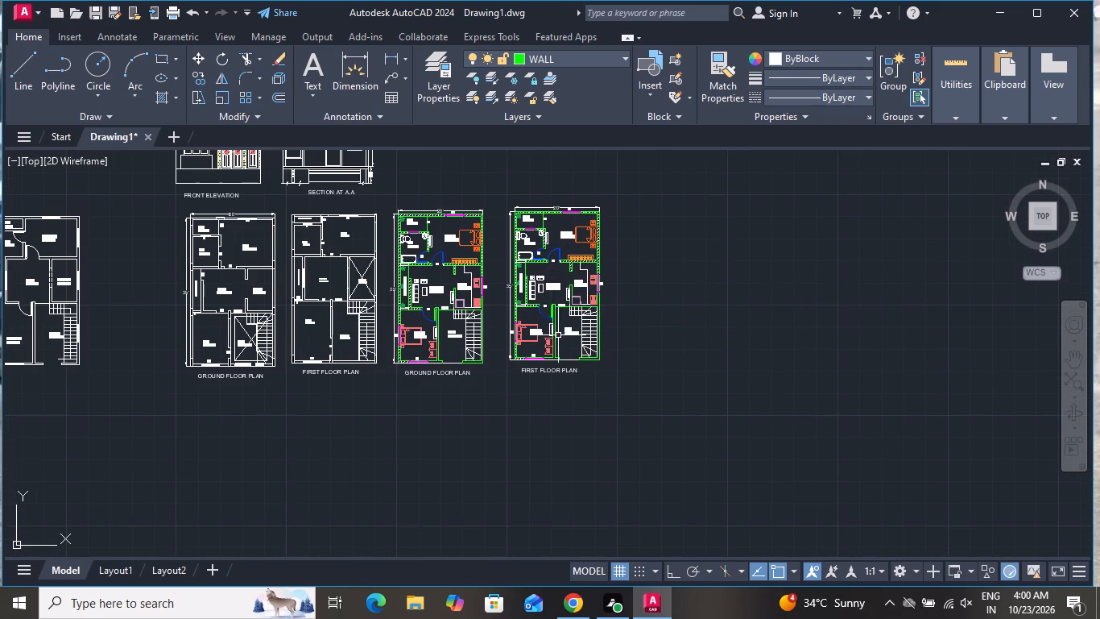
# Examine the arranged set, checking the front elevation, SECTION AT A.A and the row of floor plans for layout and alignment.
pyautogui.scroll(-2, 559, 336)
pyautogui.scroll(3, 431, 214)
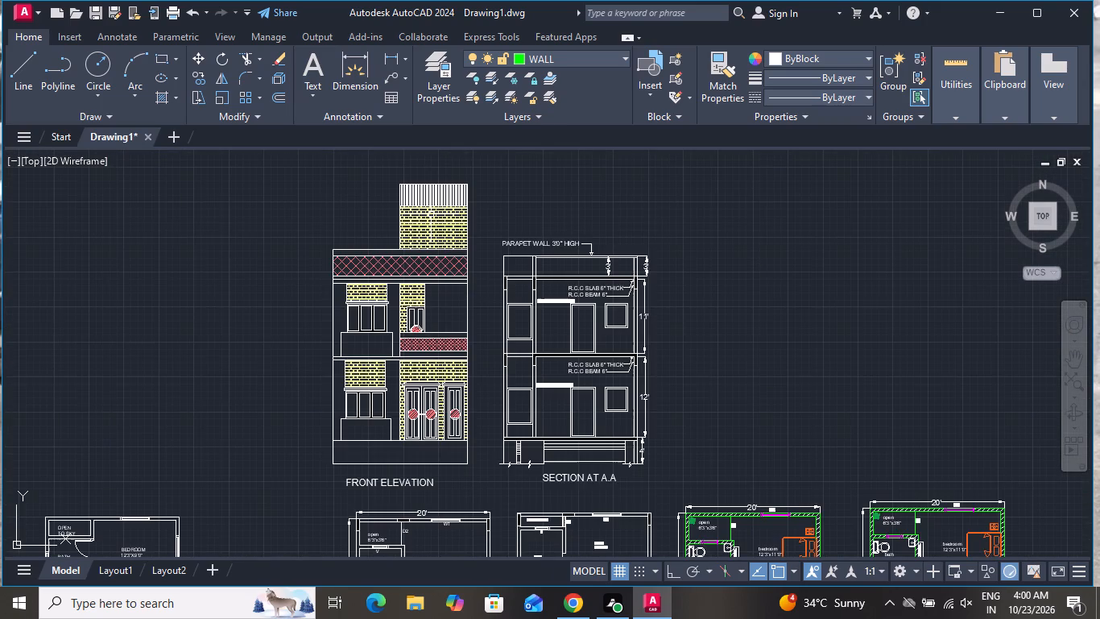
pyautogui.scroll(2, 541, 294)
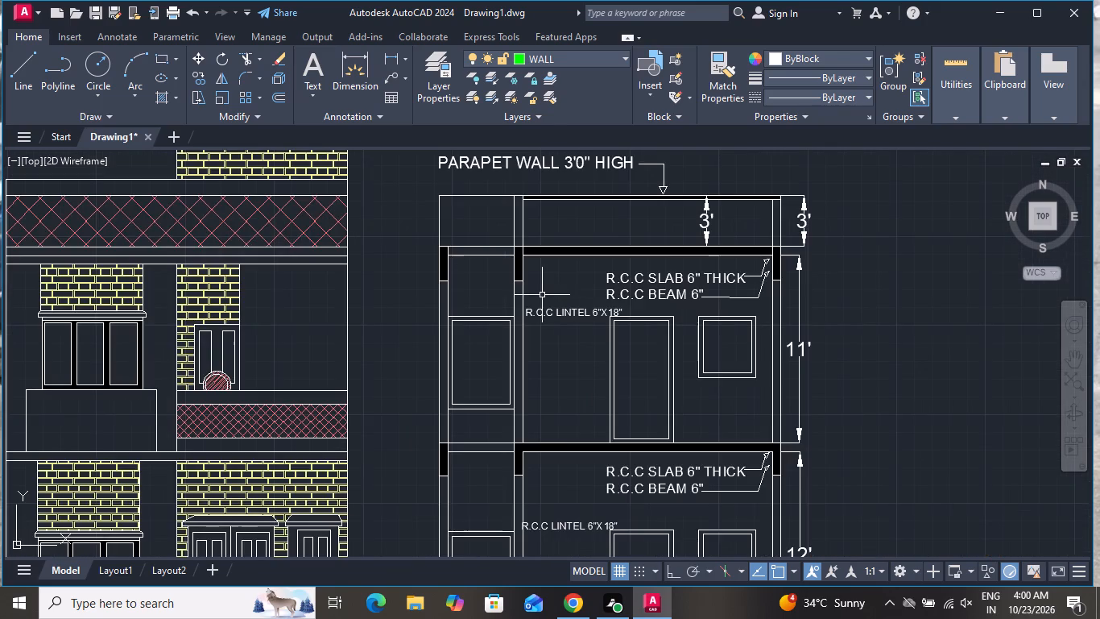
pyautogui.scroll(-2, 542, 295)
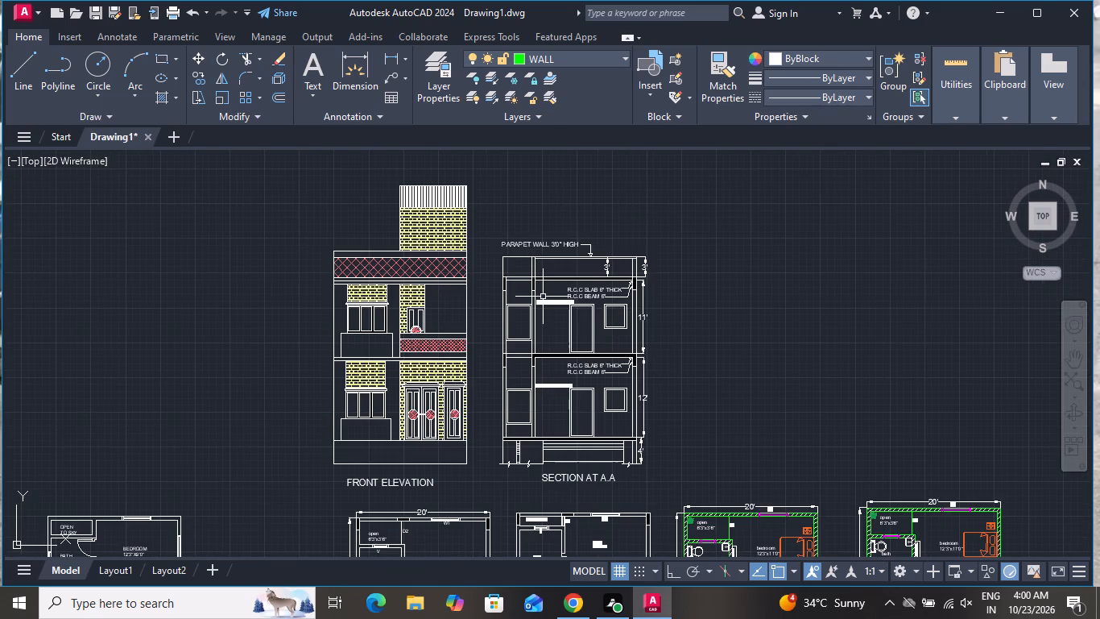
pyautogui.scroll(-1, 549, 299)
pyautogui.scroll(-1, 679, 356)
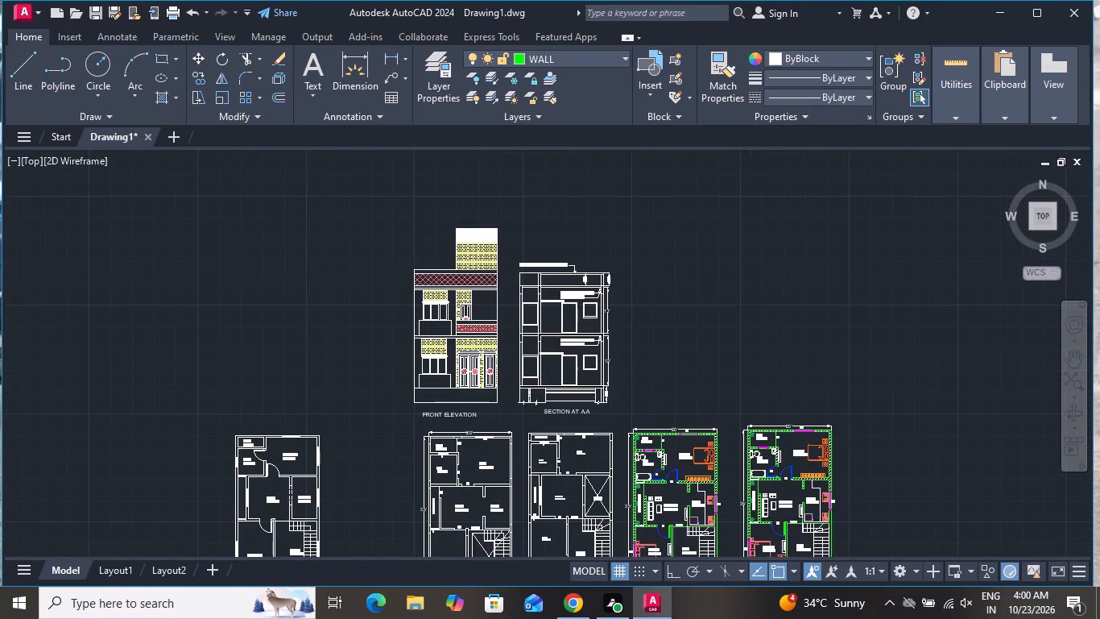
pyautogui.scroll(2, 742, 426)
pyautogui.scroll(-2, 744, 426)
pyautogui.scroll(3, 814, 532)
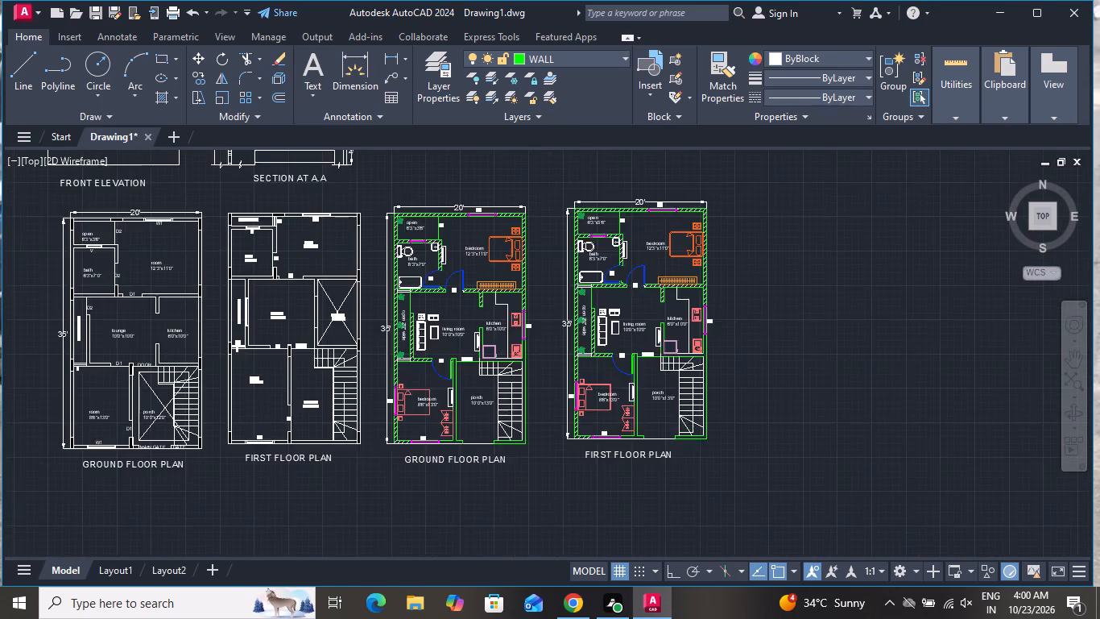
pyautogui.scroll(1, 814, 532)
pyautogui.scroll(-2, 814, 532)
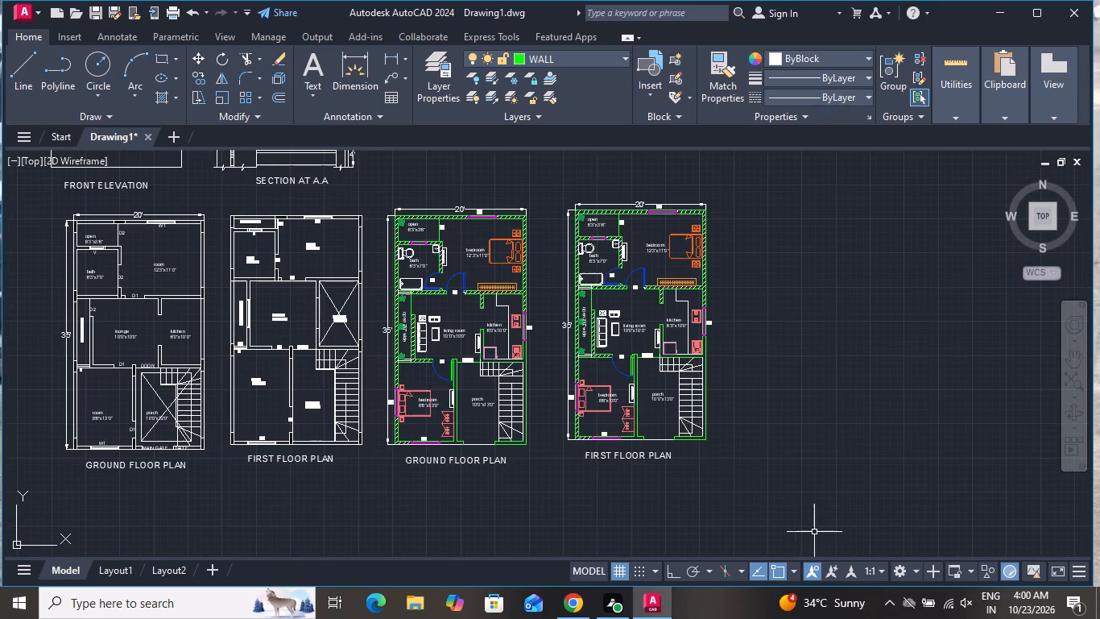
pyautogui.scroll(3, 614, 417)
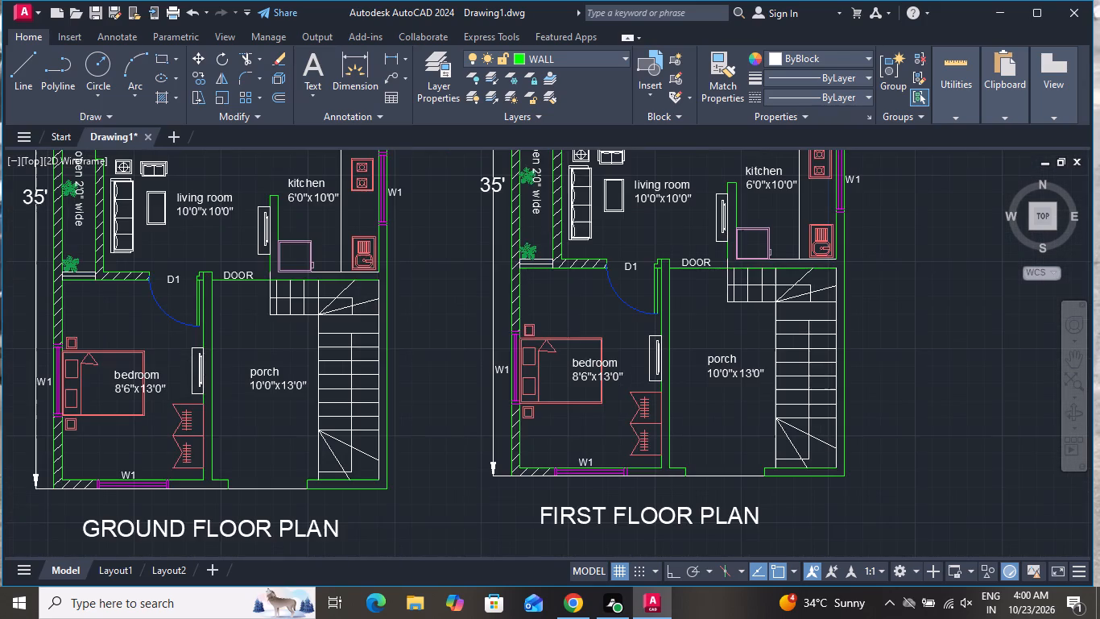
pyautogui.scroll(-2, 614, 416)
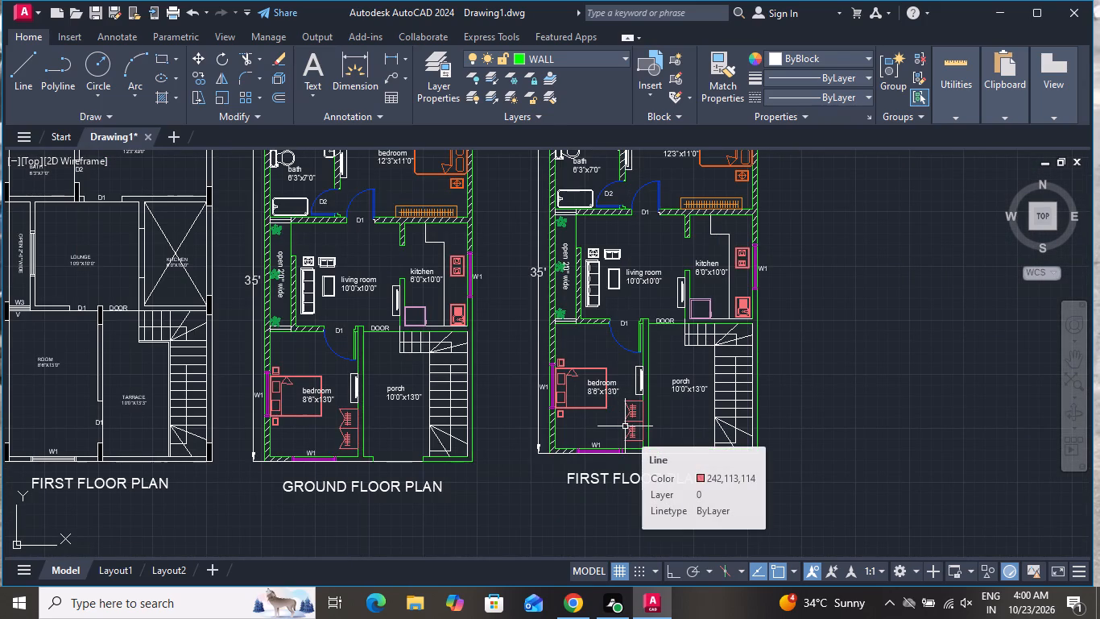
pyautogui.scroll(-1, 625, 432)
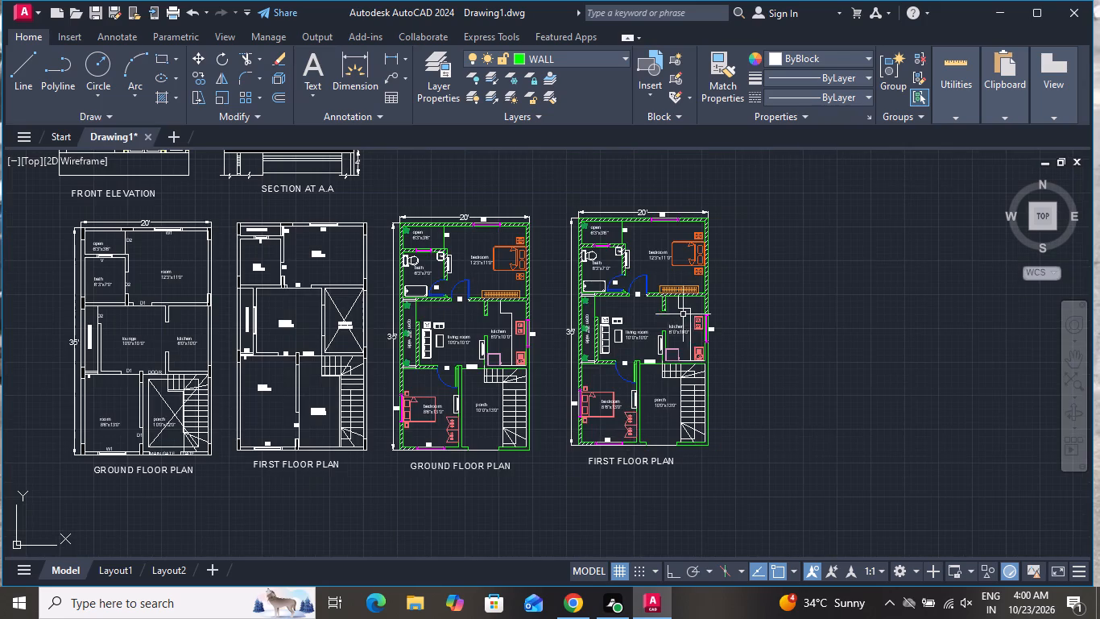
pyautogui.scroll(3, 674, 243)
pyautogui.scroll(-2, 680, 264)
pyautogui.scroll(-2, 689, 335)
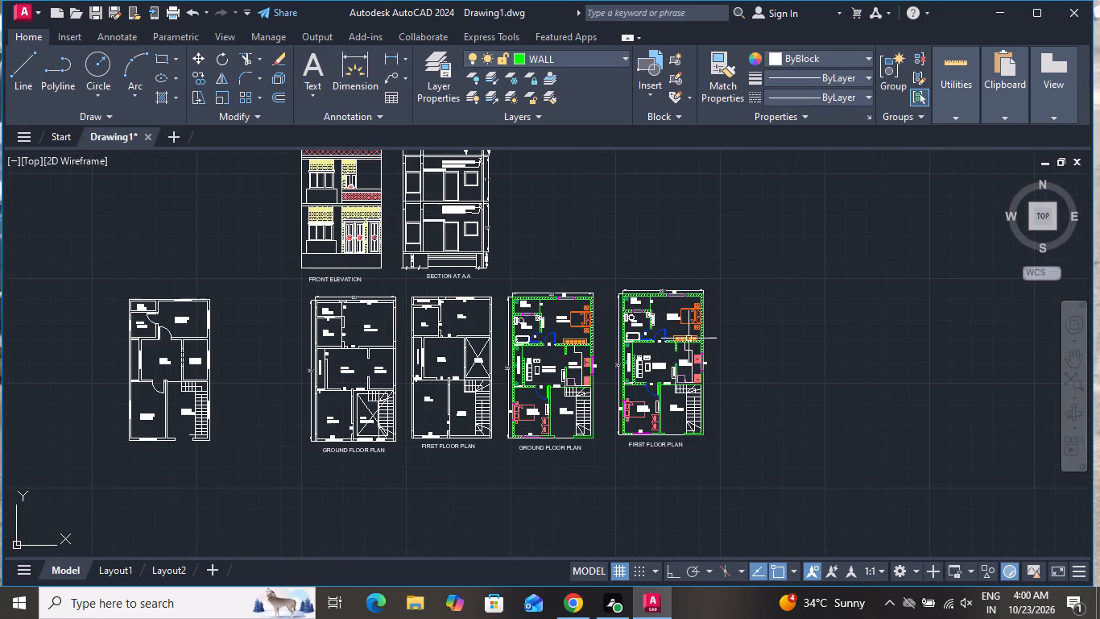
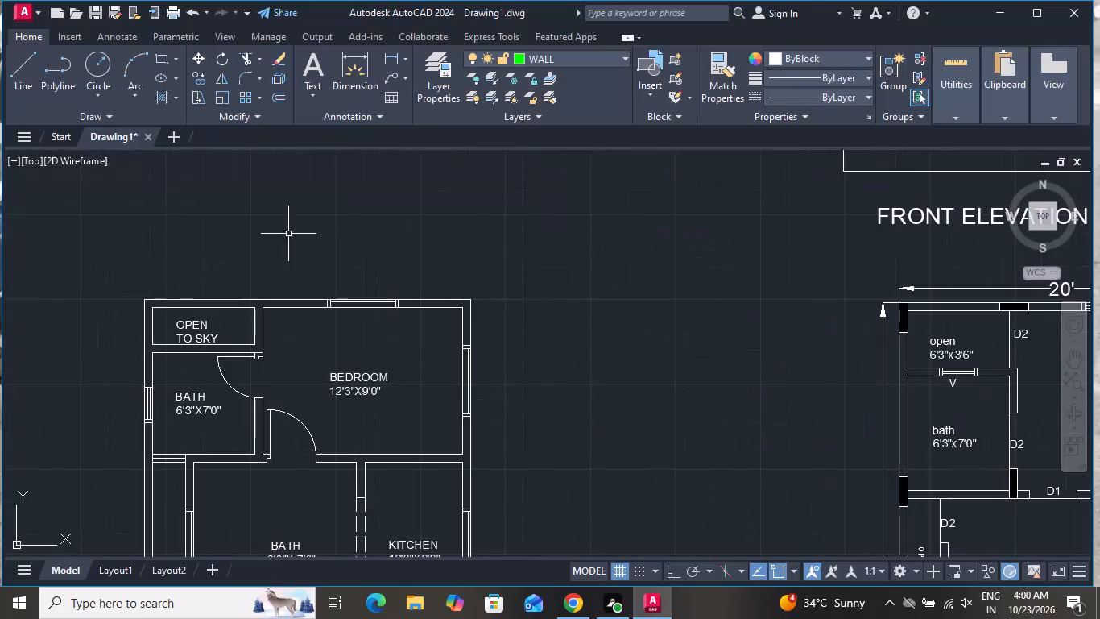
# Delete the untitled white floor plan that stands apart from the row, beside the uncoloured GROUND FLOOR PLAN.
pyautogui.scroll(-2, 406, 233)
pyautogui.scroll(1, 256, 387)
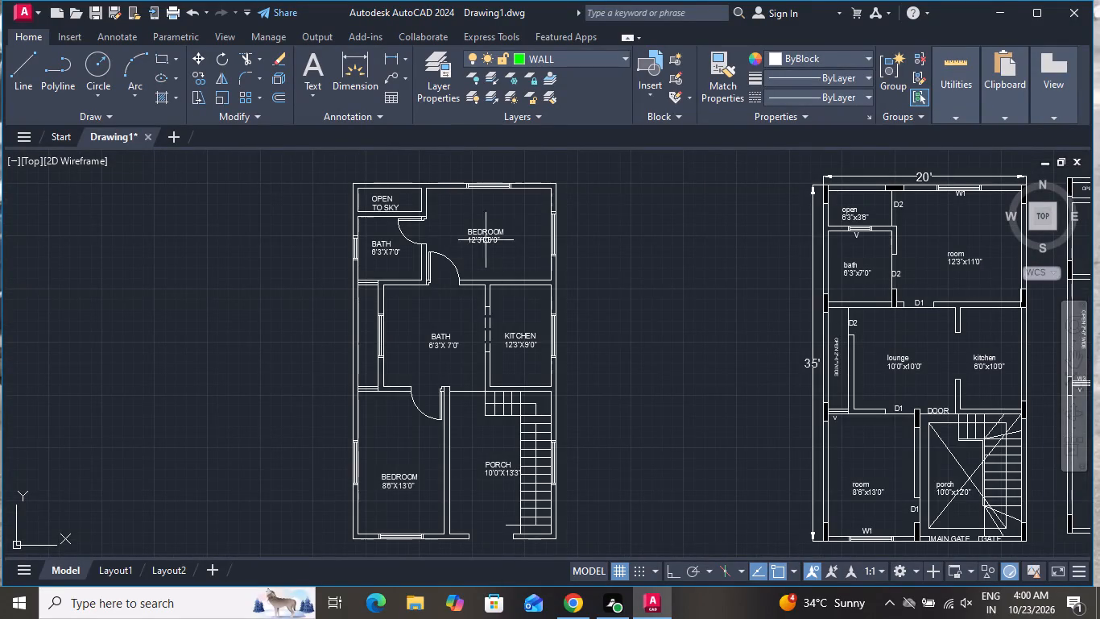
pyautogui.scroll(1, 498, 218)
pyautogui.scroll(-2, 500, 208)
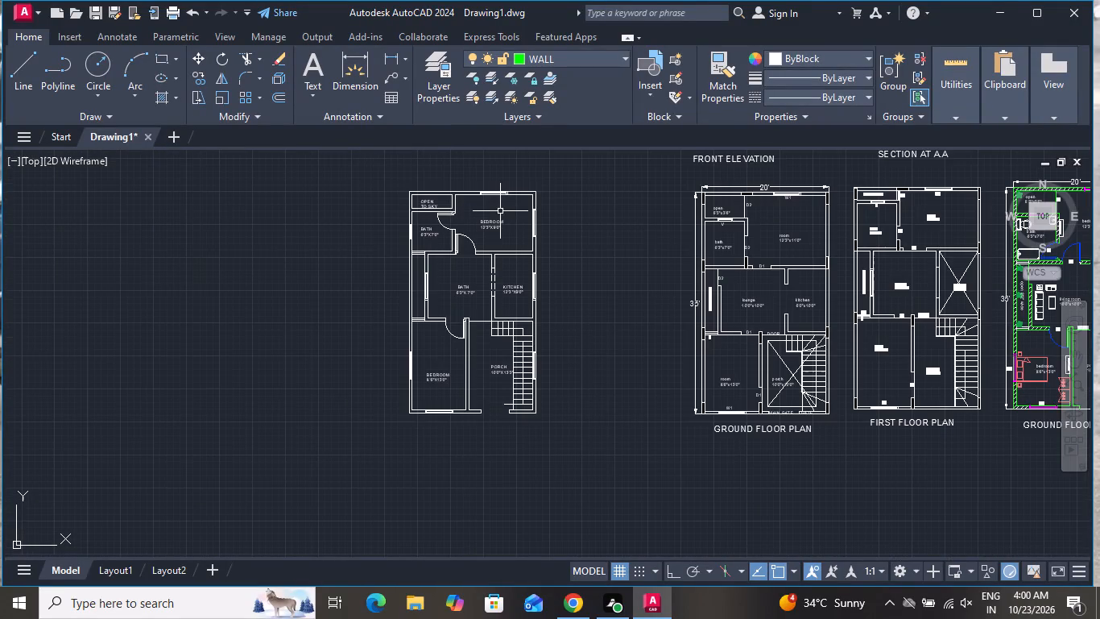
pyautogui.click(562, 185)
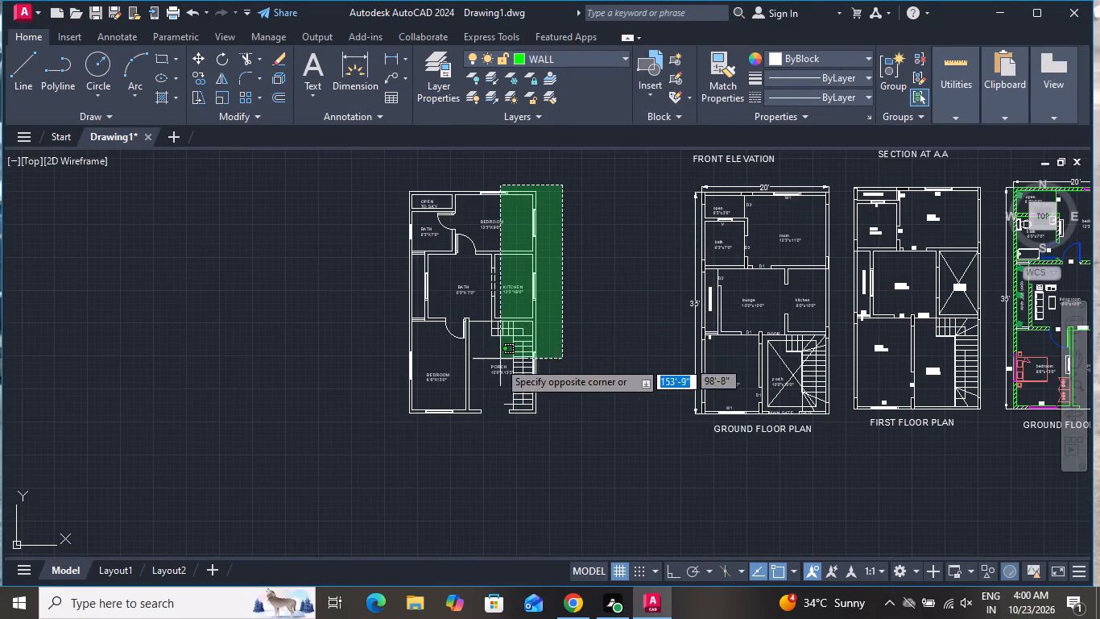
pyautogui.moveTo(386, 444); pyautogui.dragTo(382, 454)
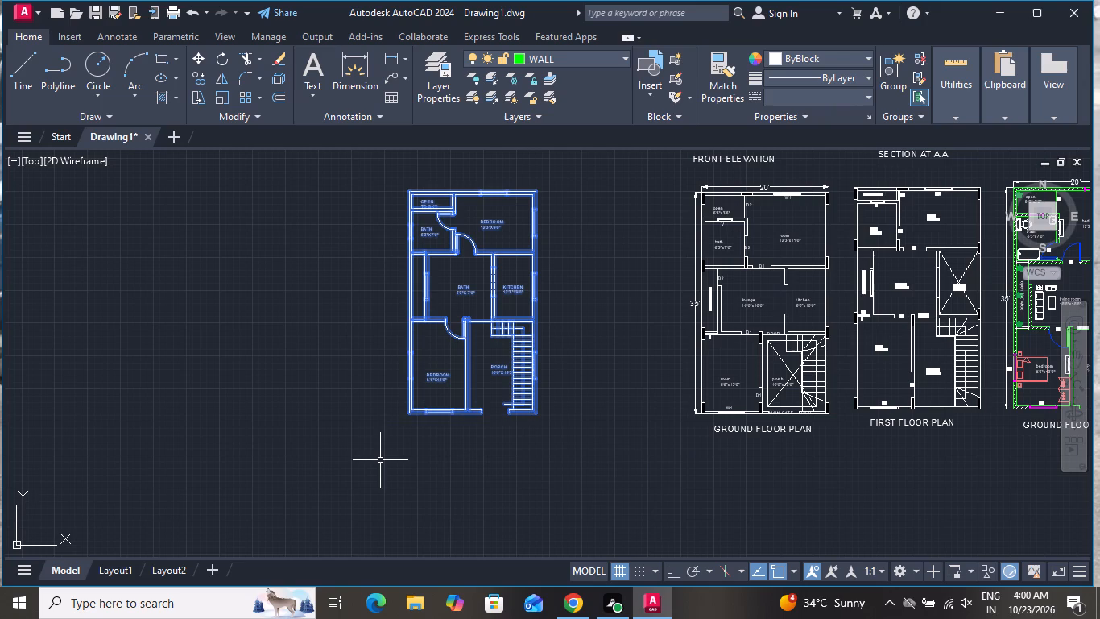
pyautogui.press('Delete')
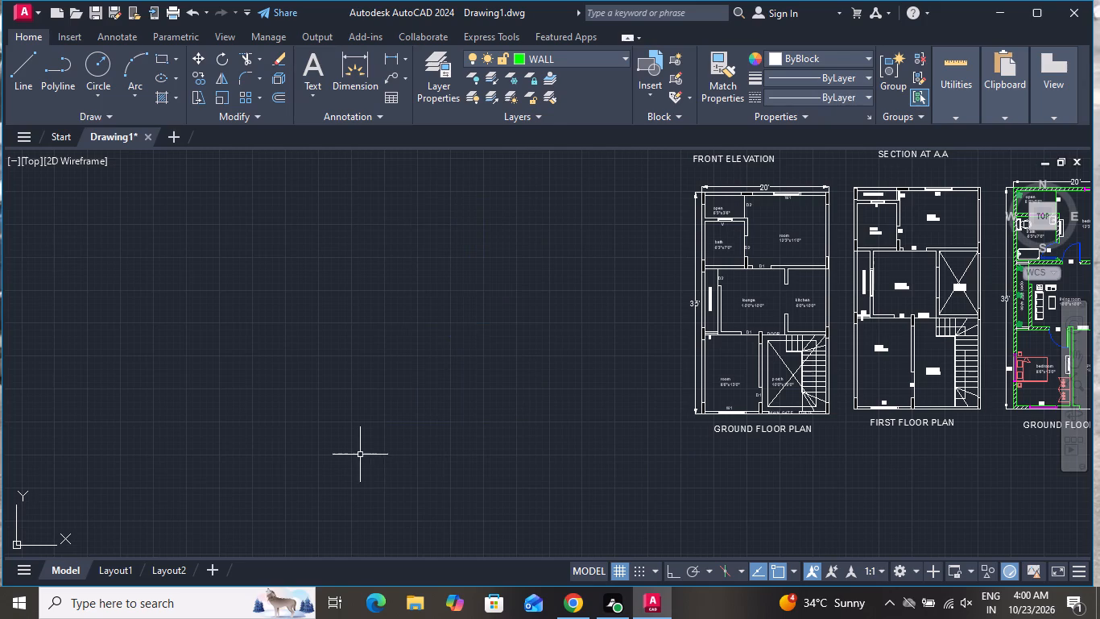
# Examine the remaining drawing set, checking the front elevation, SECTION AT A.A and the row of four floor plans.
pyautogui.scroll(-2, 370, 457)
pyautogui.scroll(-1, 451, 426)
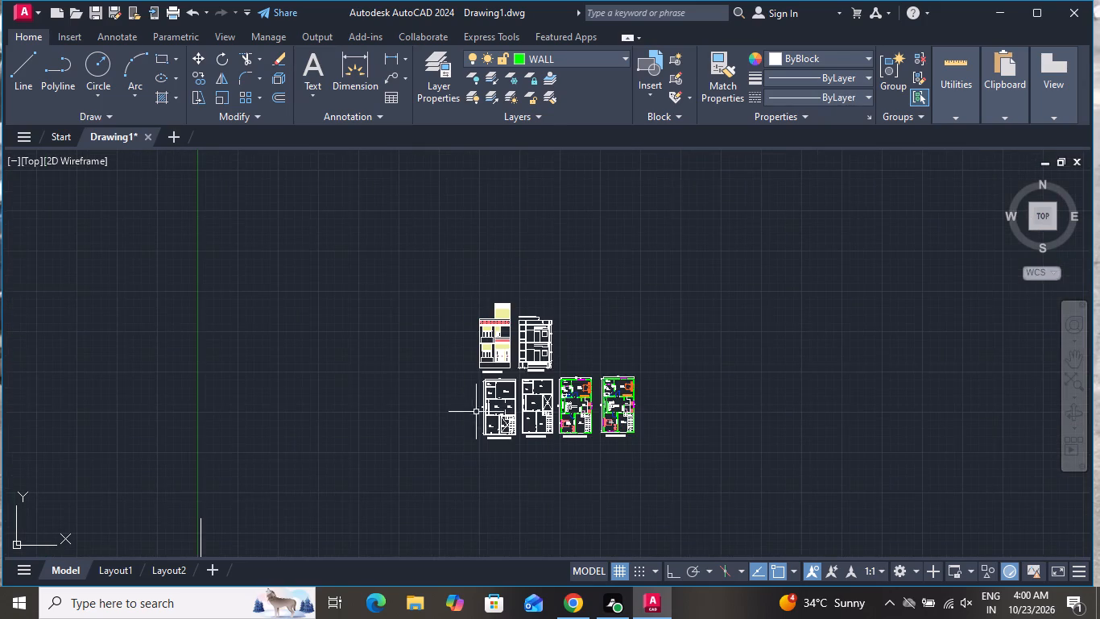
pyautogui.scroll(2, 502, 394)
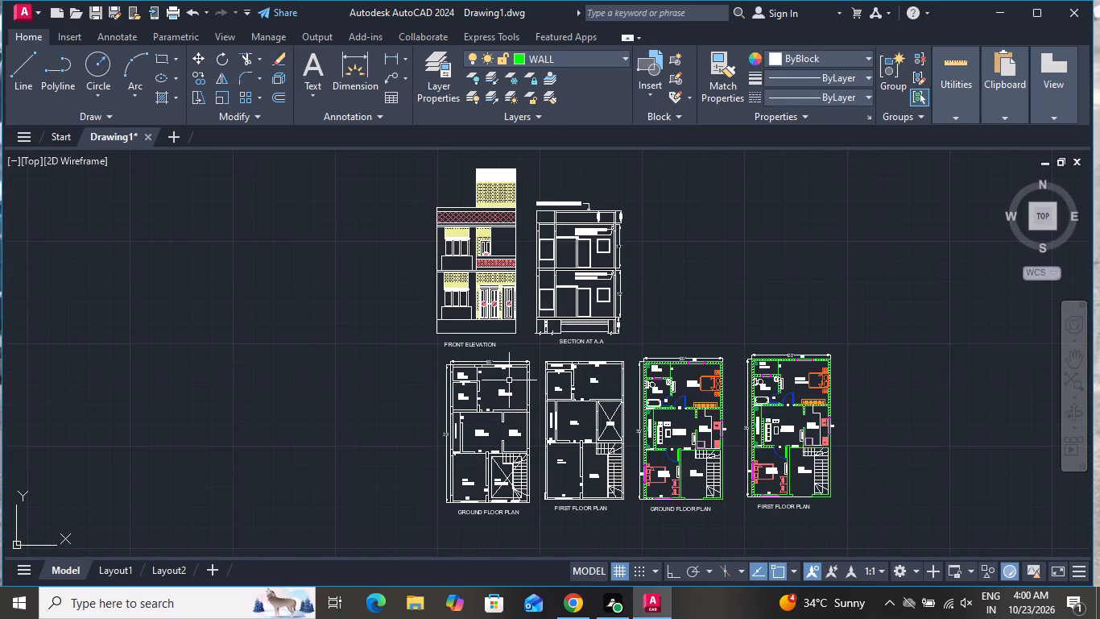
pyautogui.scroll(1, 563, 355)
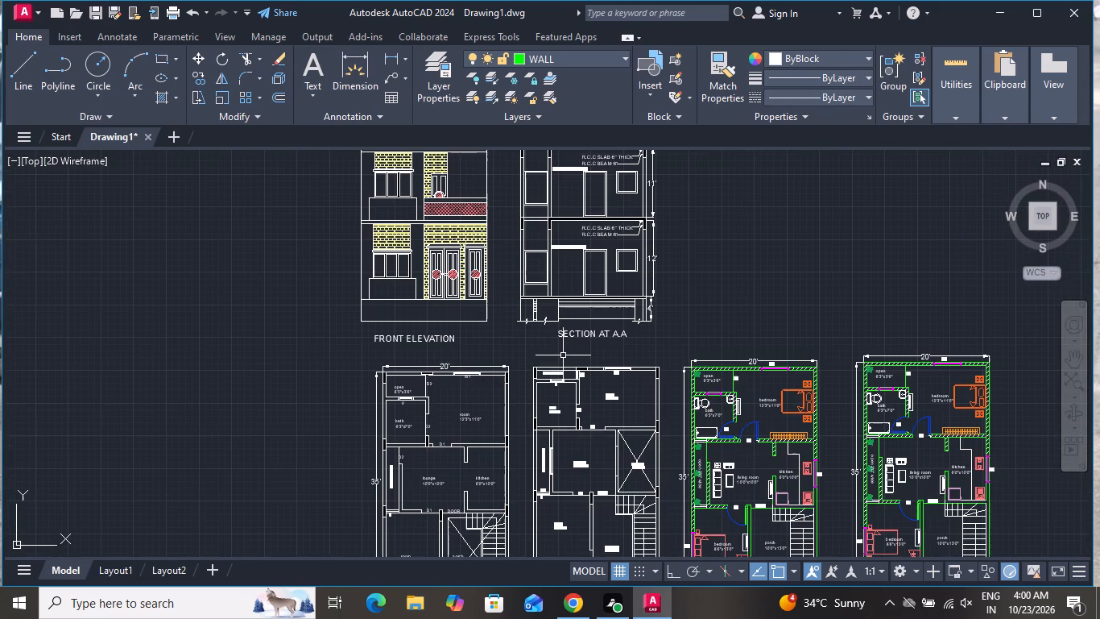
pyautogui.scroll(-1, 566, 358)
pyautogui.scroll(2, 442, 284)
pyautogui.scroll(1, 546, 366)
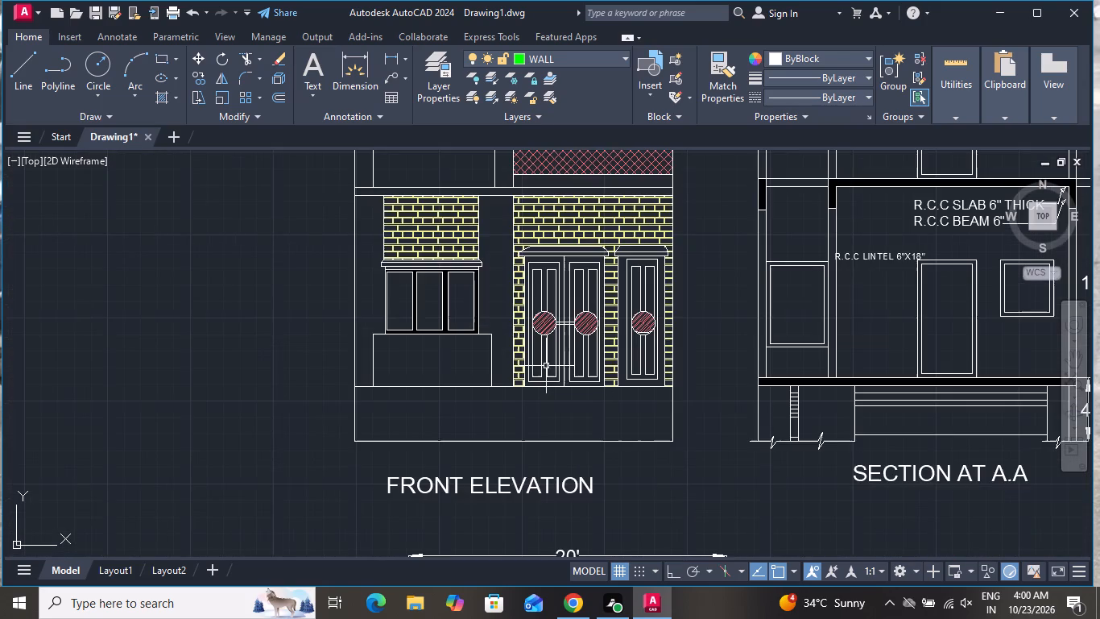
pyautogui.scroll(1, 546, 366)
pyautogui.scroll(-2, 546, 366)
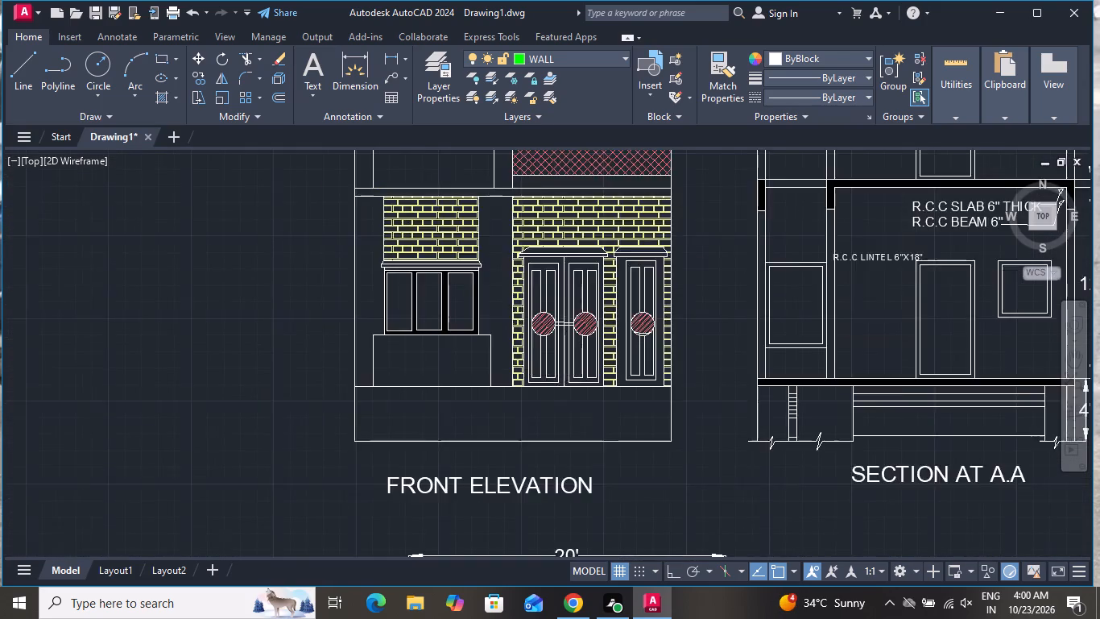
pyautogui.scroll(-1, 568, 417)
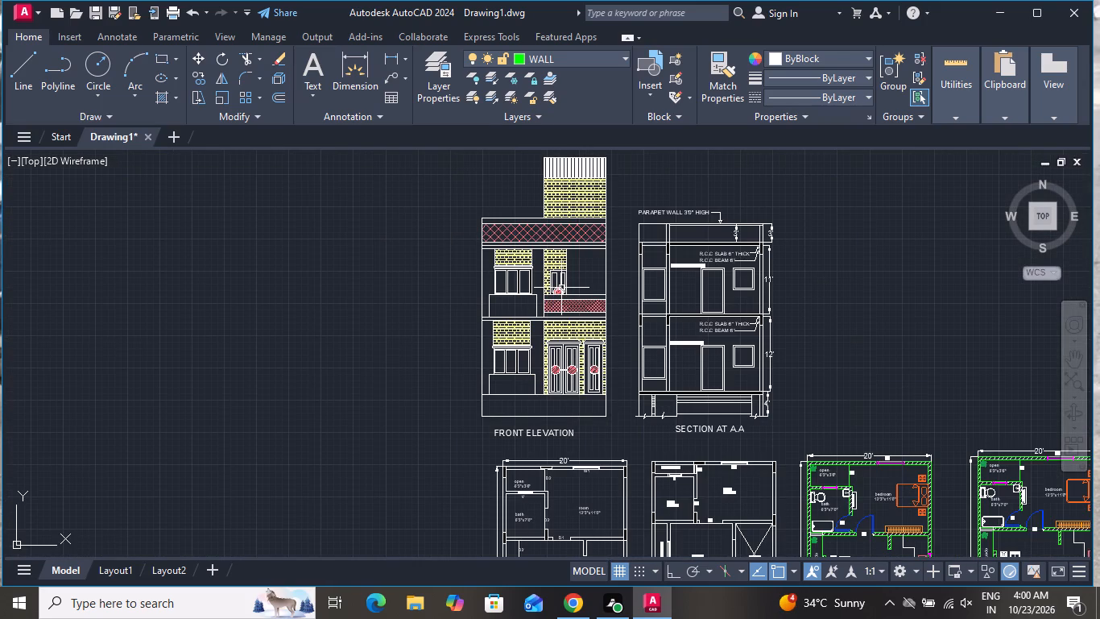
pyautogui.scroll(-1, 556, 264)
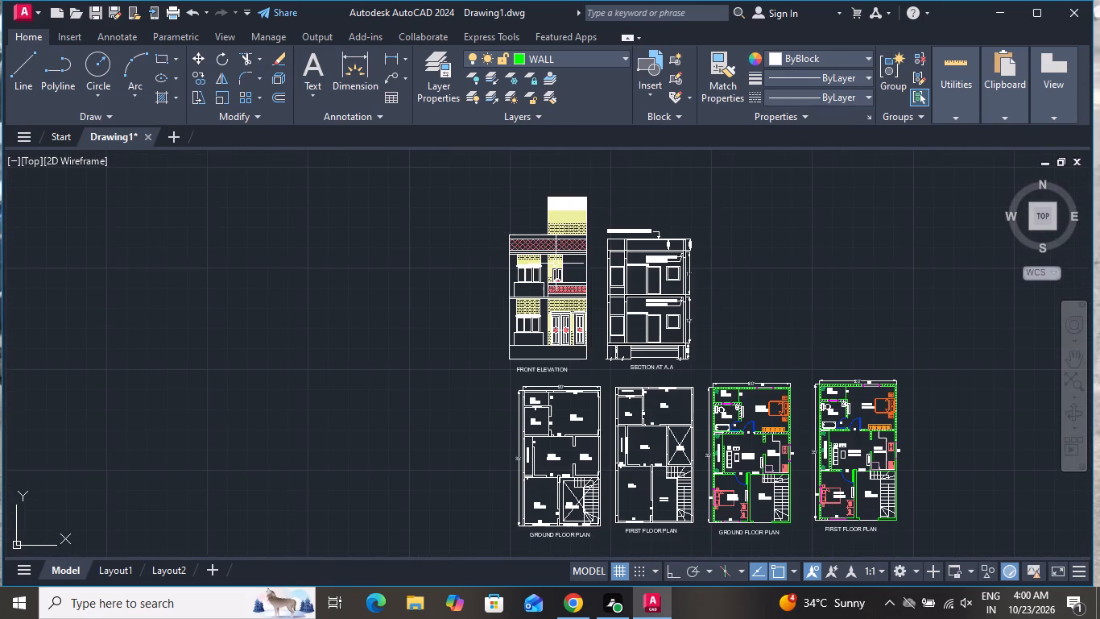
pyautogui.scroll(2, 702, 540)
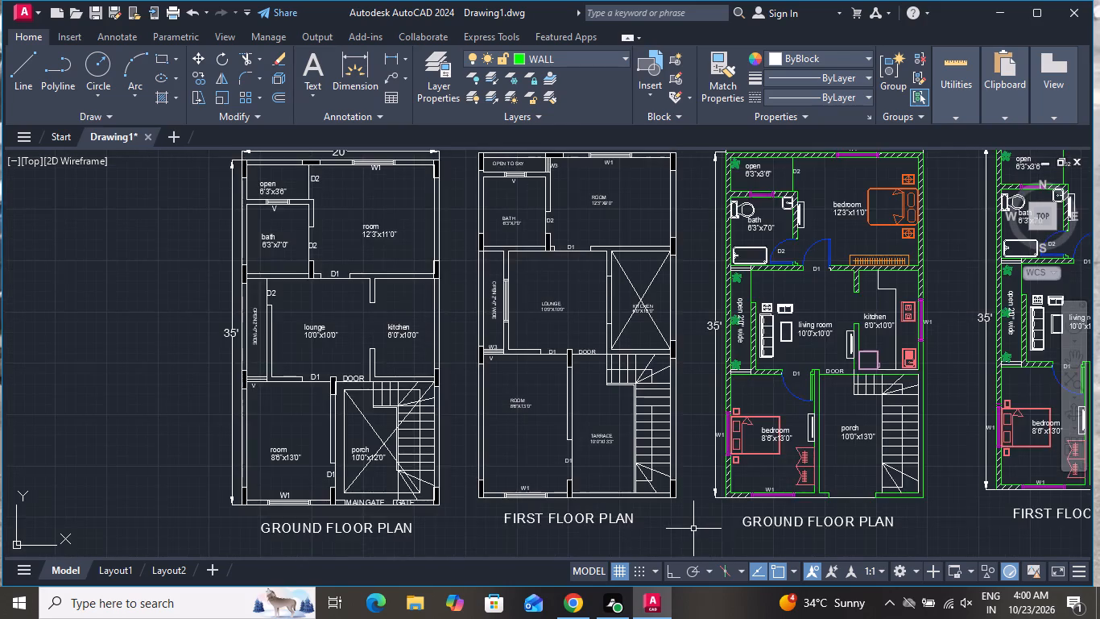
pyautogui.scroll(-2, 693, 526)
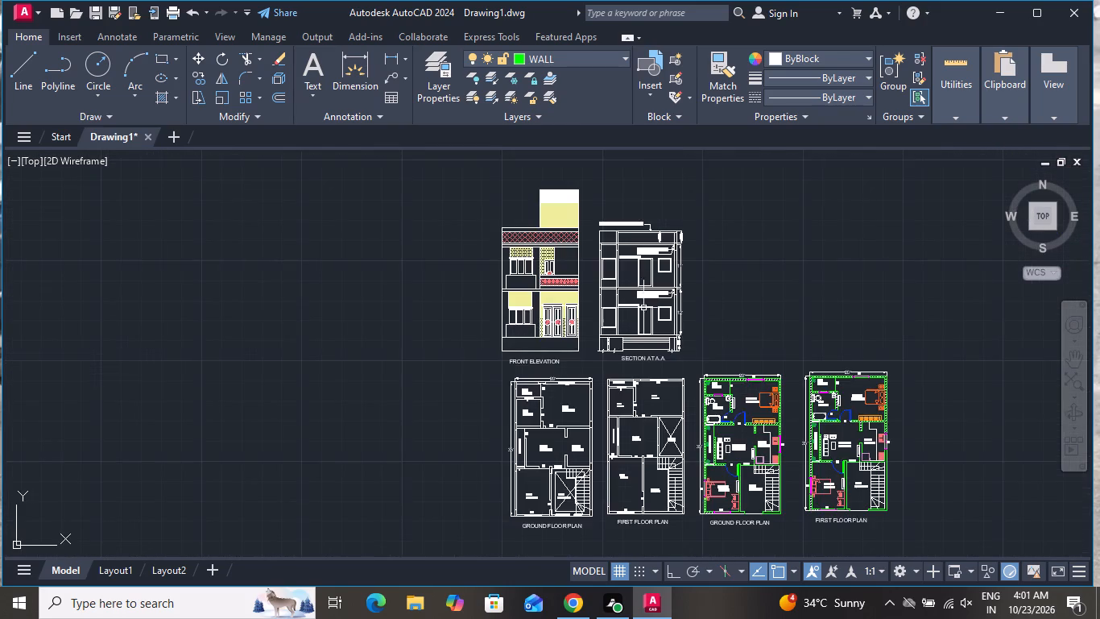
pyautogui.scroll(3, 611, 267)
pyautogui.scroll(-3, 611, 267)
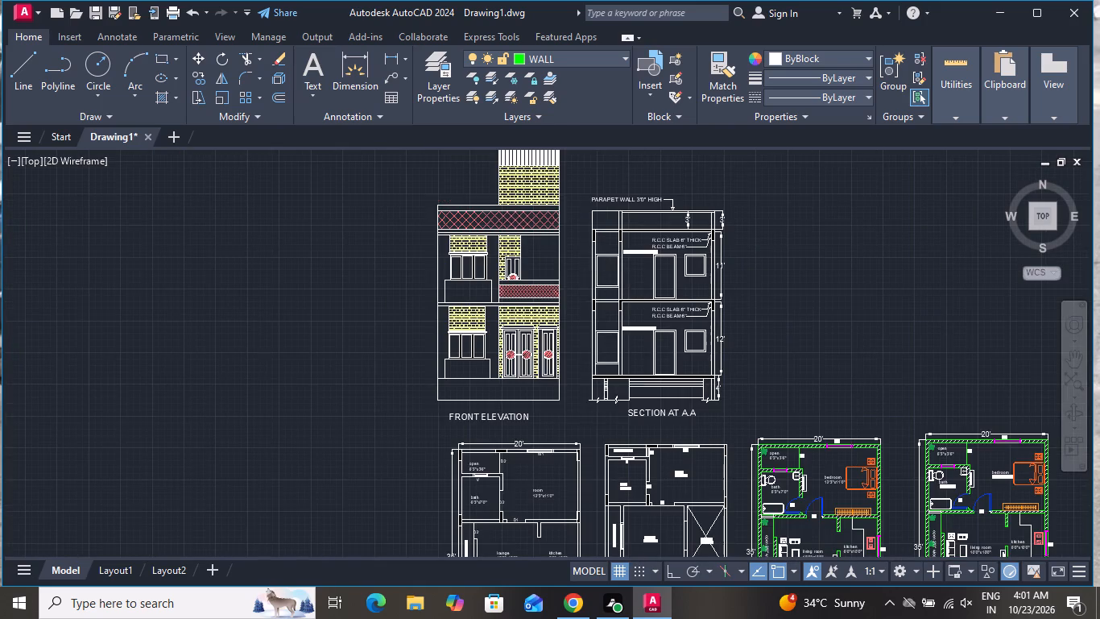
# Save the drawing as Drawing23 in the ANU folder inside New folder on Local Disk (C:).
pyautogui.hotkey('ctrl', 's')
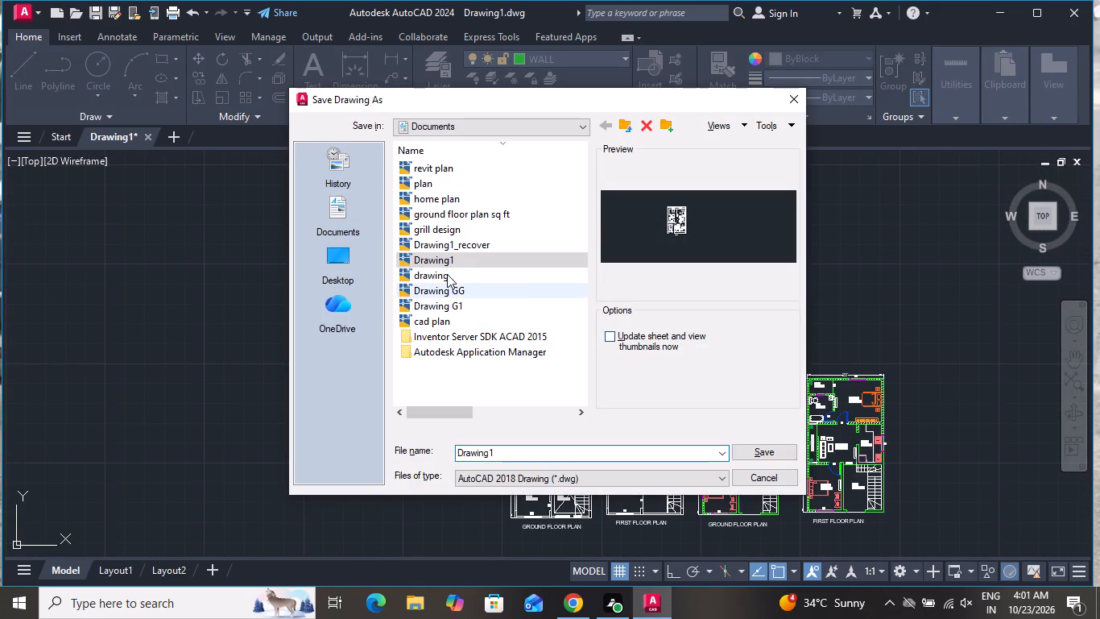
pyautogui.doubleClick(339, 252)
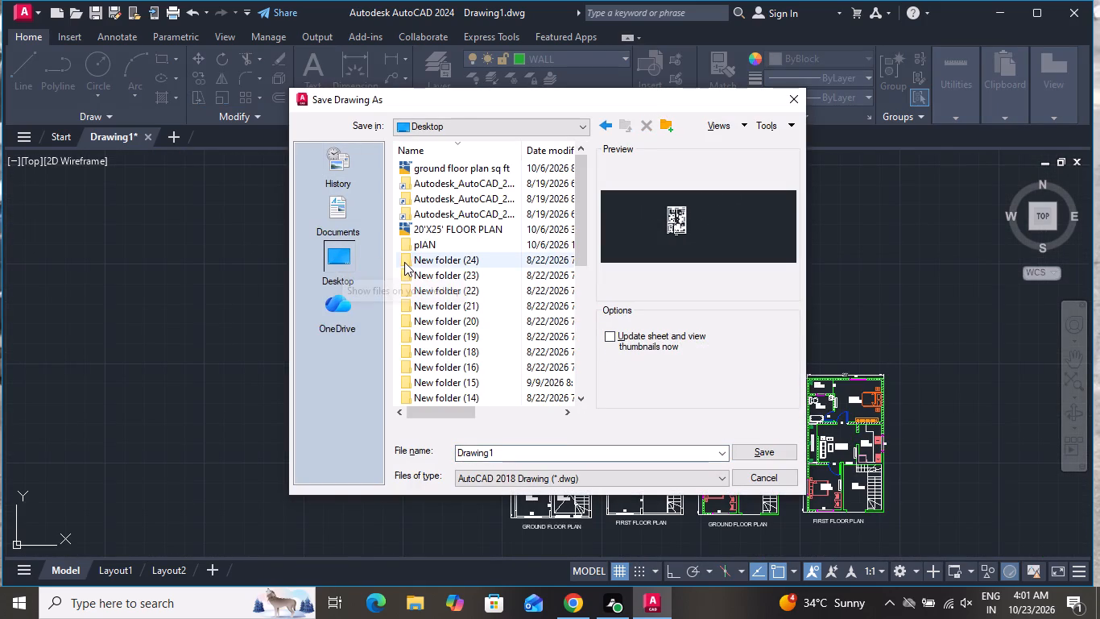
pyautogui.scroll(-1, 405, 263)
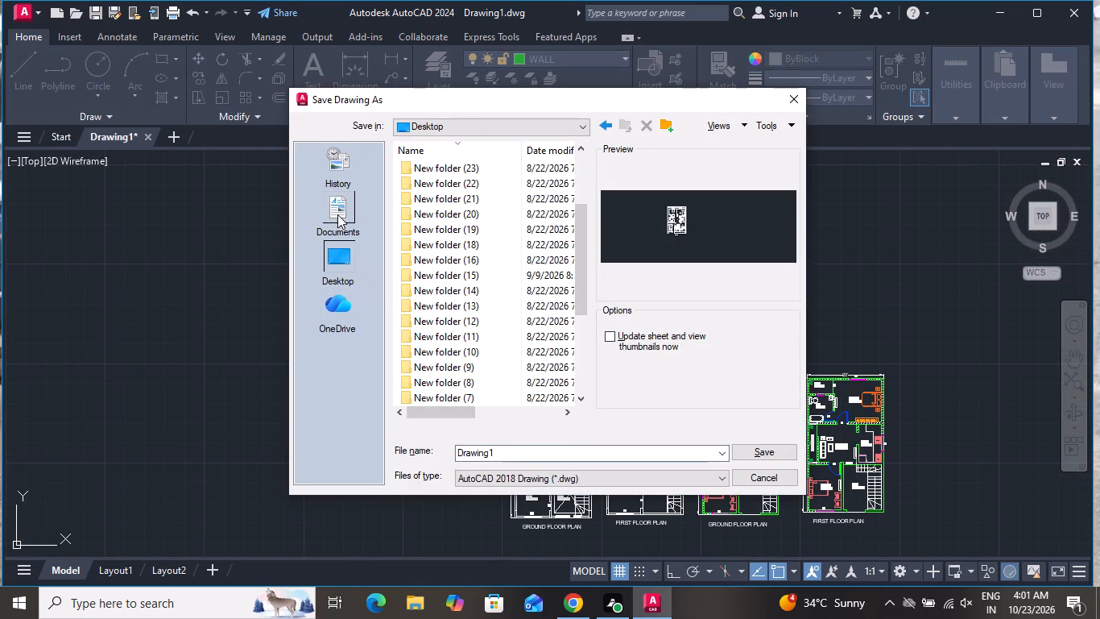
pyautogui.click(337, 214)
pyautogui.doubleClick(341, 263)
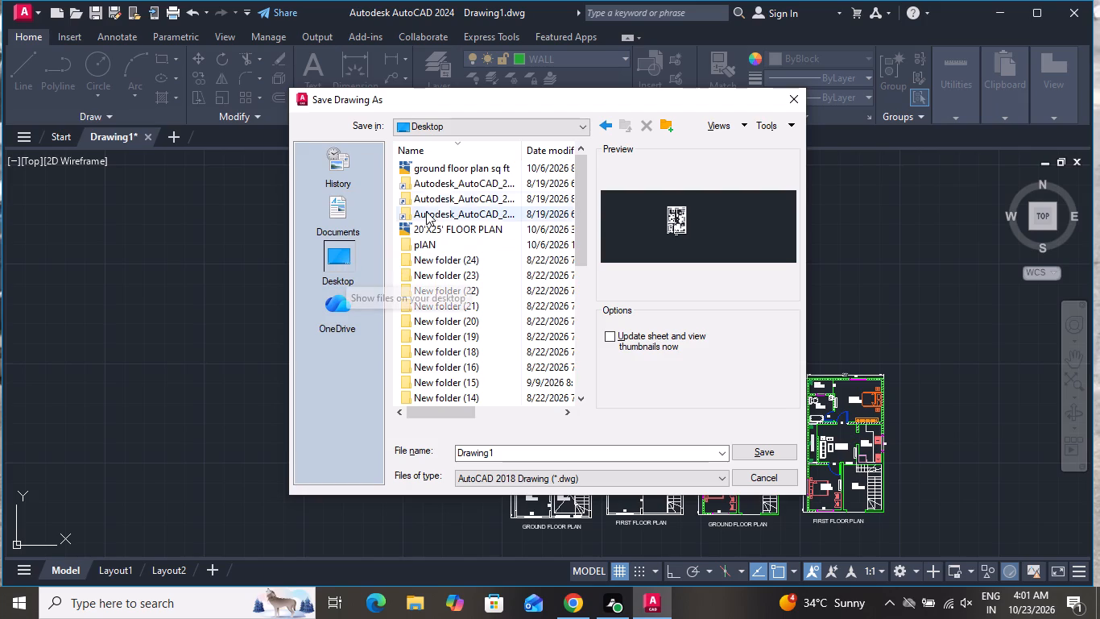
pyautogui.click(461, 124)
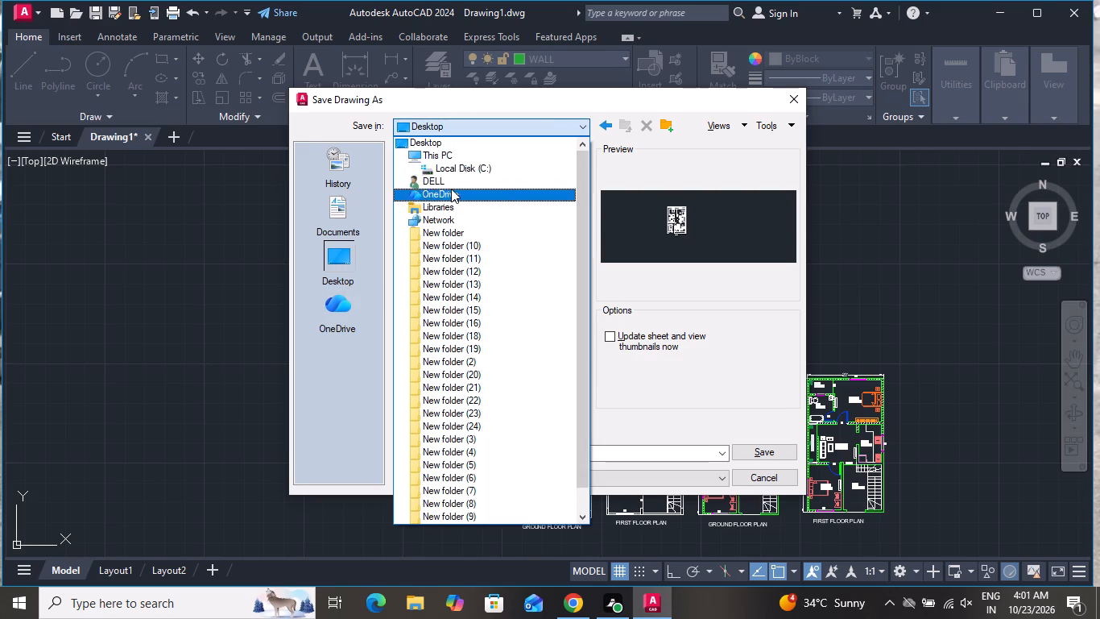
pyautogui.doubleClick(454, 172)
pyautogui.doubleClick(437, 241)
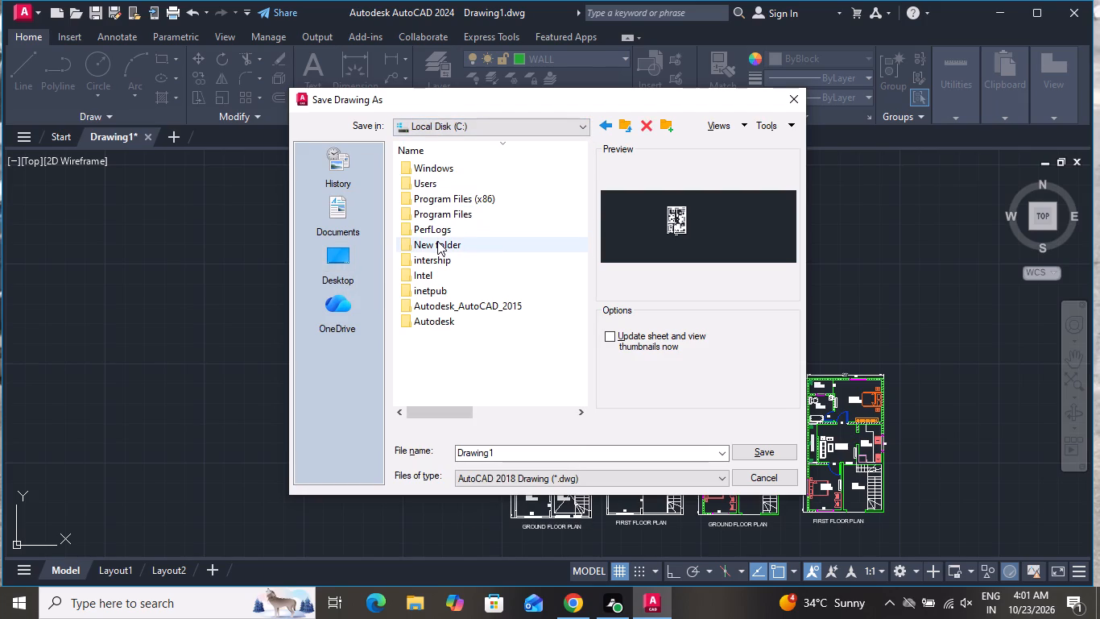
pyautogui.doubleClick(437, 185)
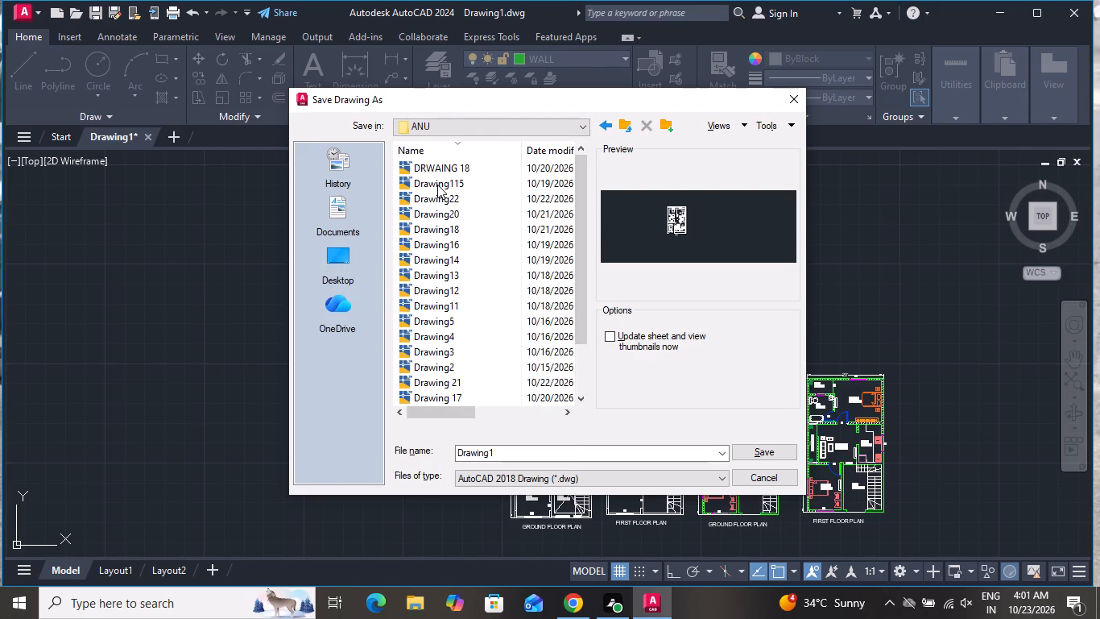
pyautogui.click(499, 456)
pyautogui.click(499, 456)
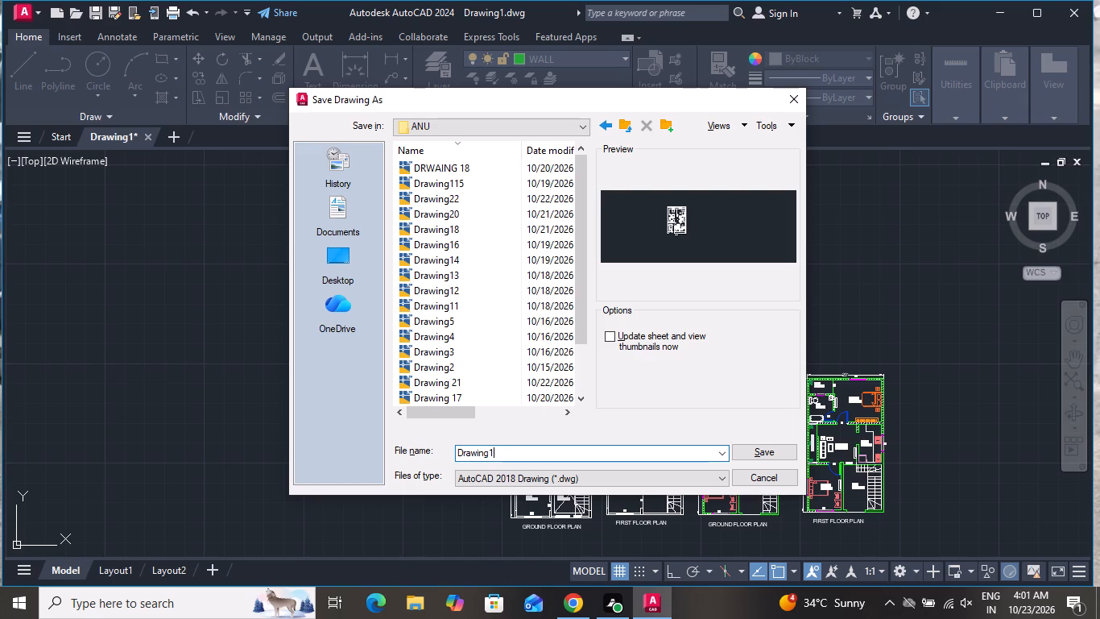
pyautogui.press('BackSpace')
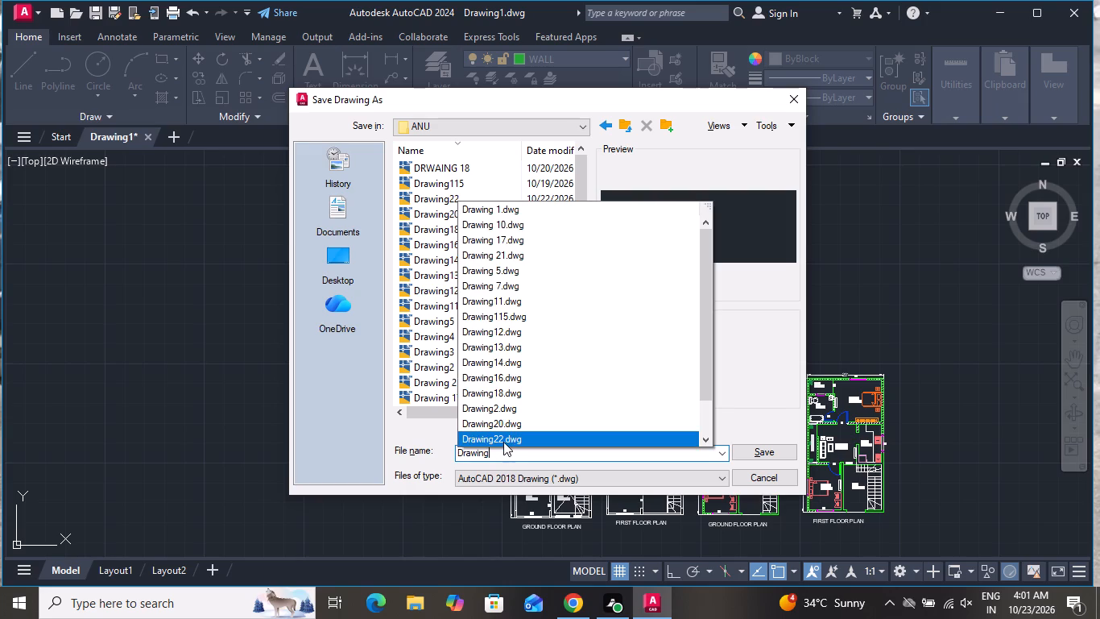
pyautogui.press('2')
pyautogui.press('3')
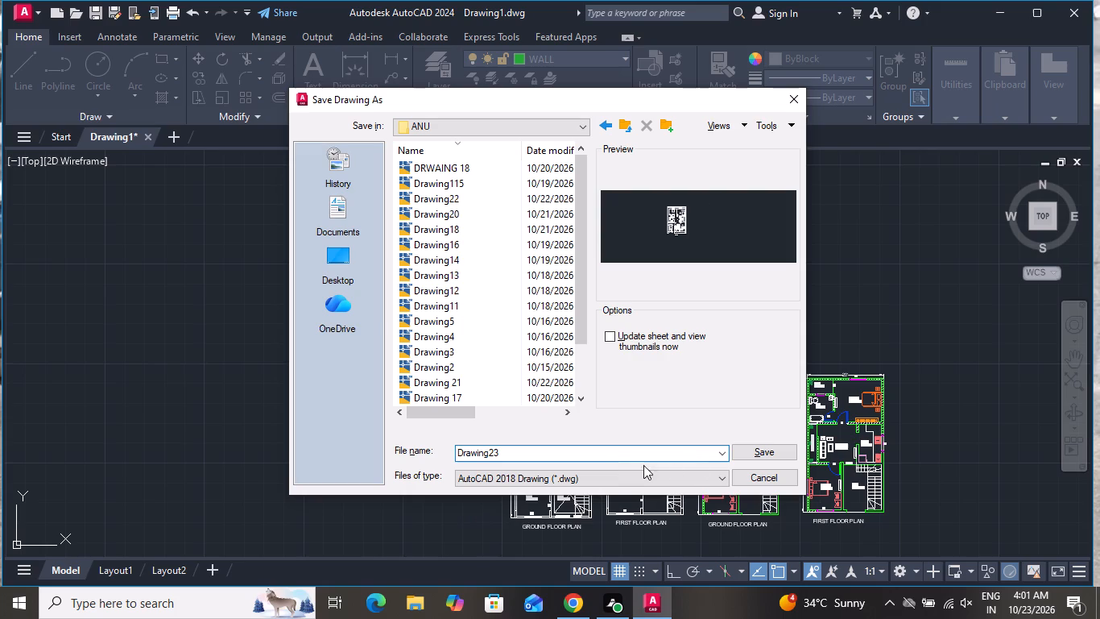
pyautogui.click(745, 459)
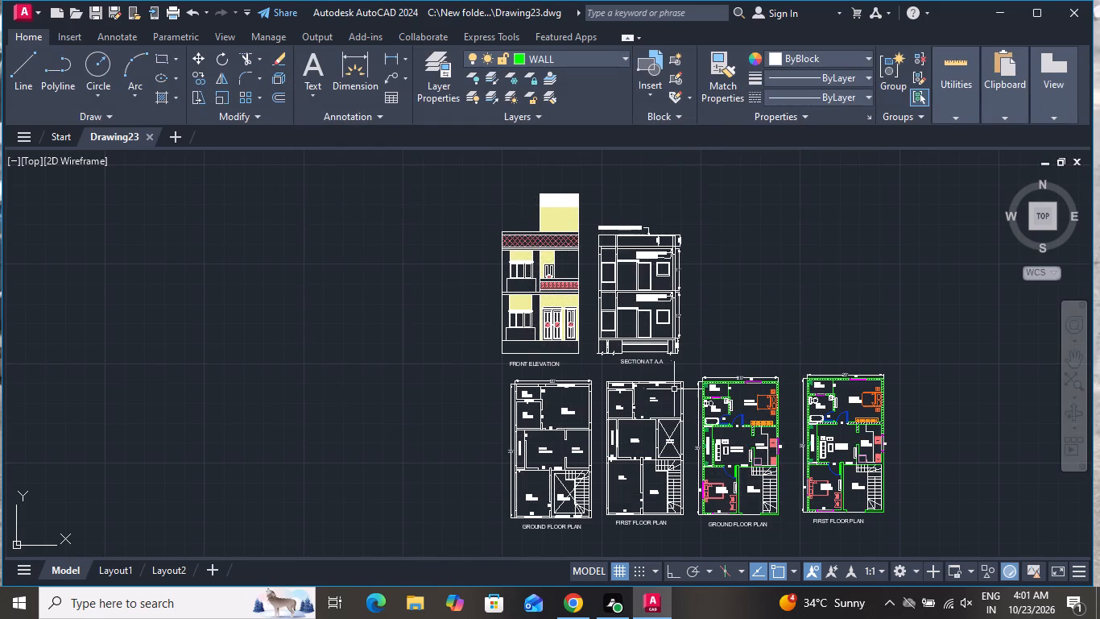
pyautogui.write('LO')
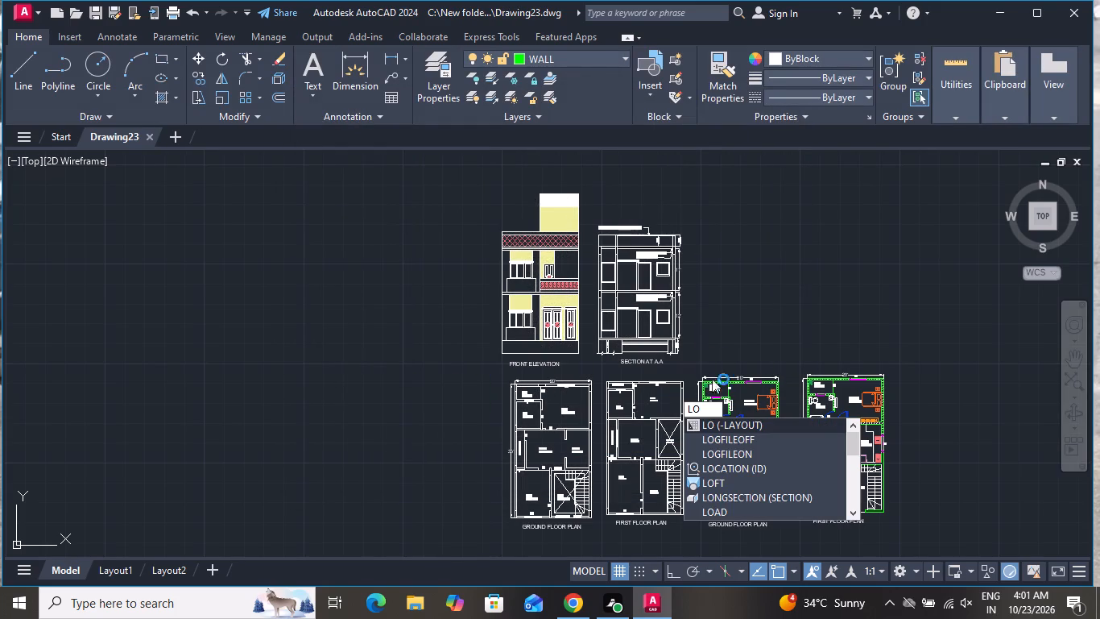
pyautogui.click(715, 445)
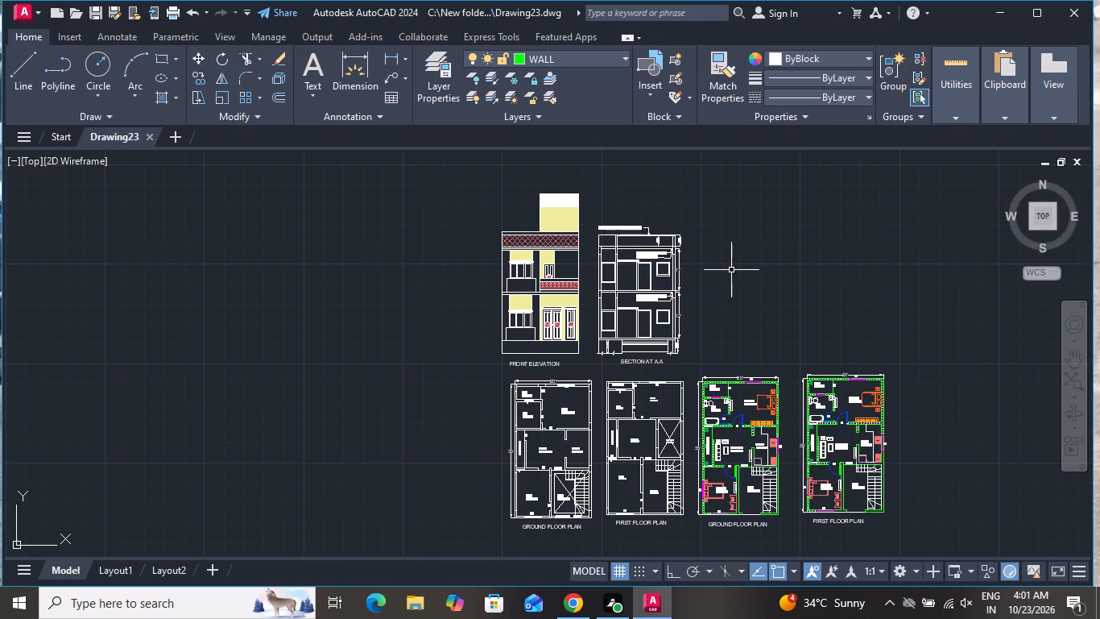
# Start plotting the model and apply the <Previous plot> page setup with Microsoft Print to PDF and A4 paper.
pyautogui.hotkey('ctrl', 'p')
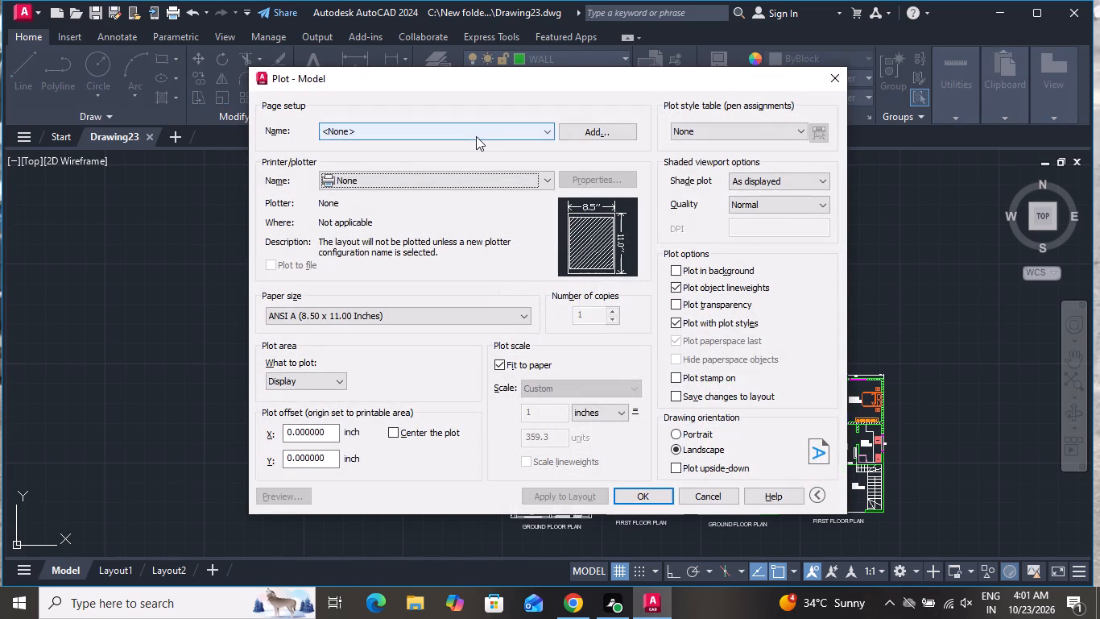
pyautogui.click(476, 136)
pyautogui.click(449, 154)
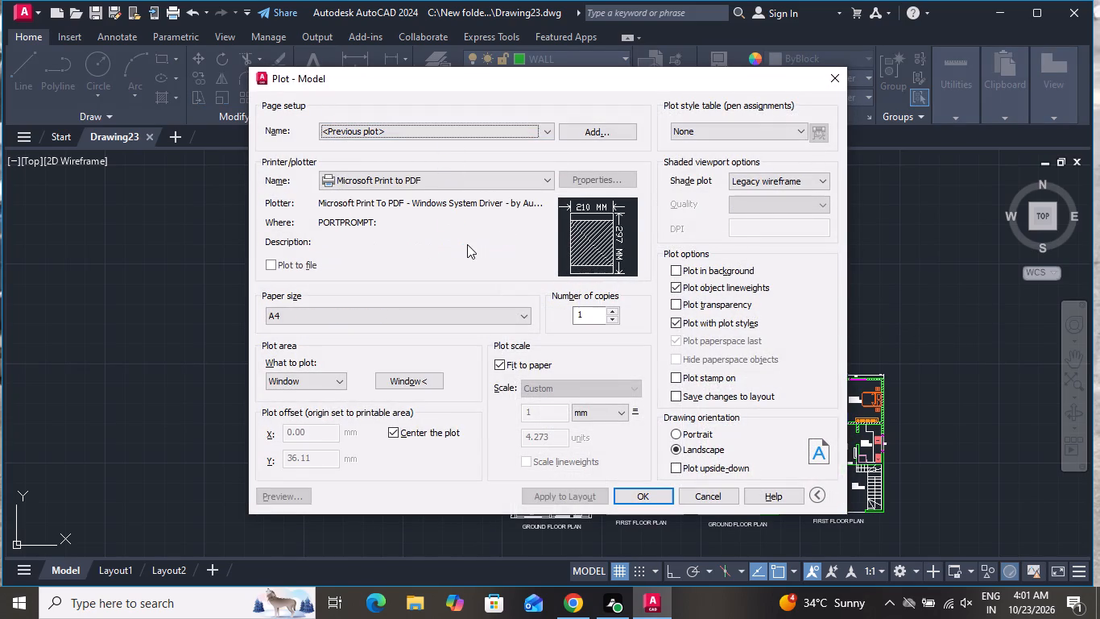
# Define the plot area as a window enclosing the front elevation, SECTION AT A.A and all four floor plans.
pyautogui.click(403, 380)
pyautogui.scroll(-1, 429, 350)
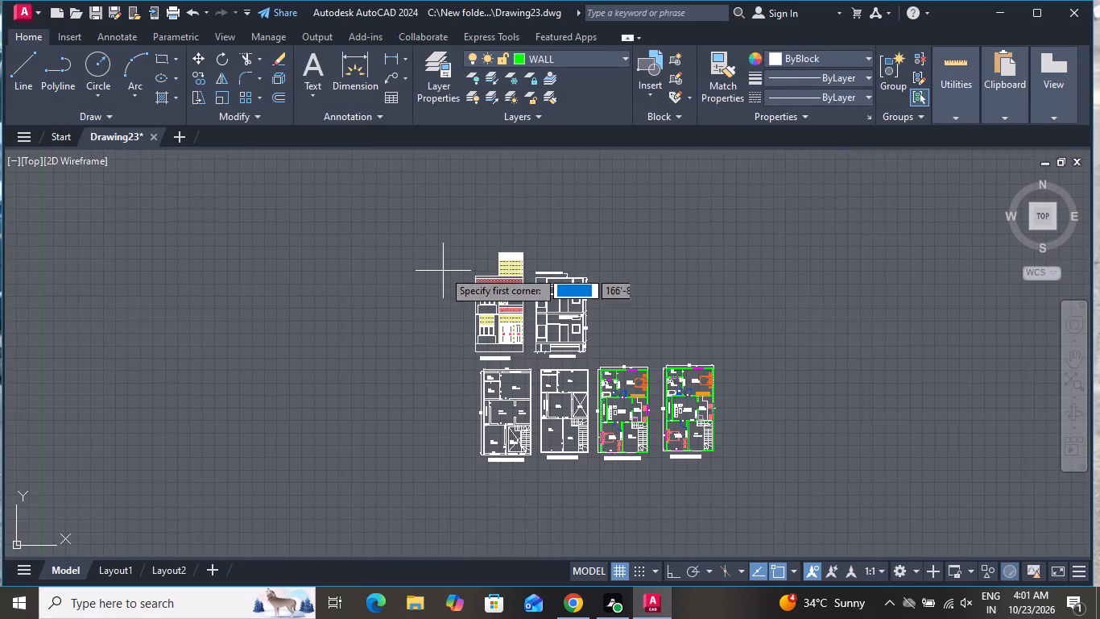
pyautogui.moveTo(449, 238); pyautogui.dragTo(672, 442)
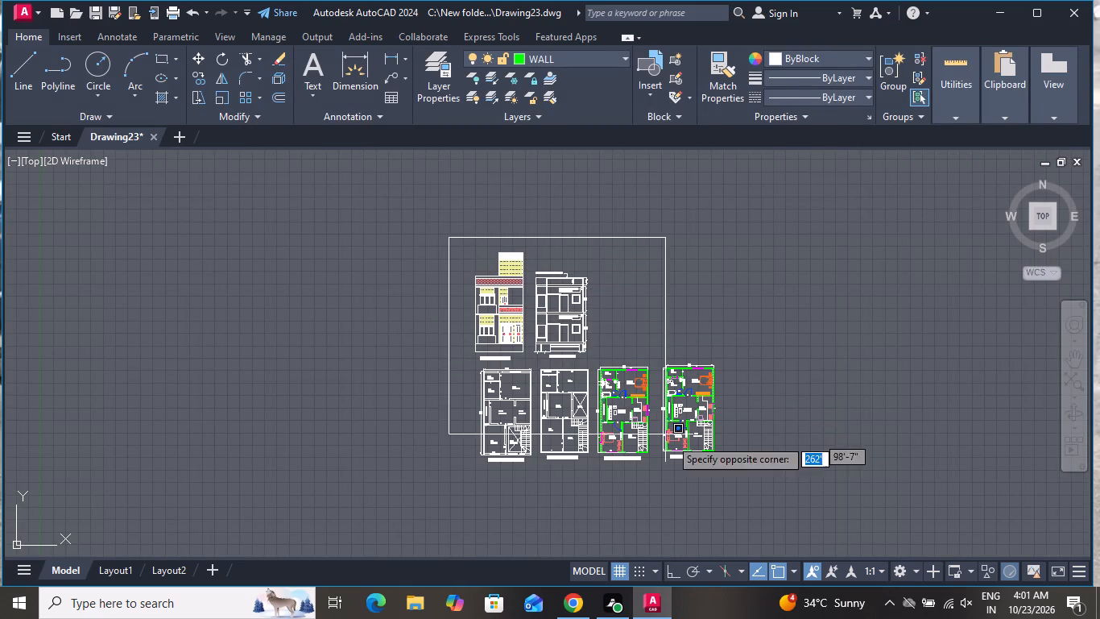
pyautogui.moveTo(672, 442); pyautogui.dragTo(705, 475)
pyautogui.doubleClick(716, 480)
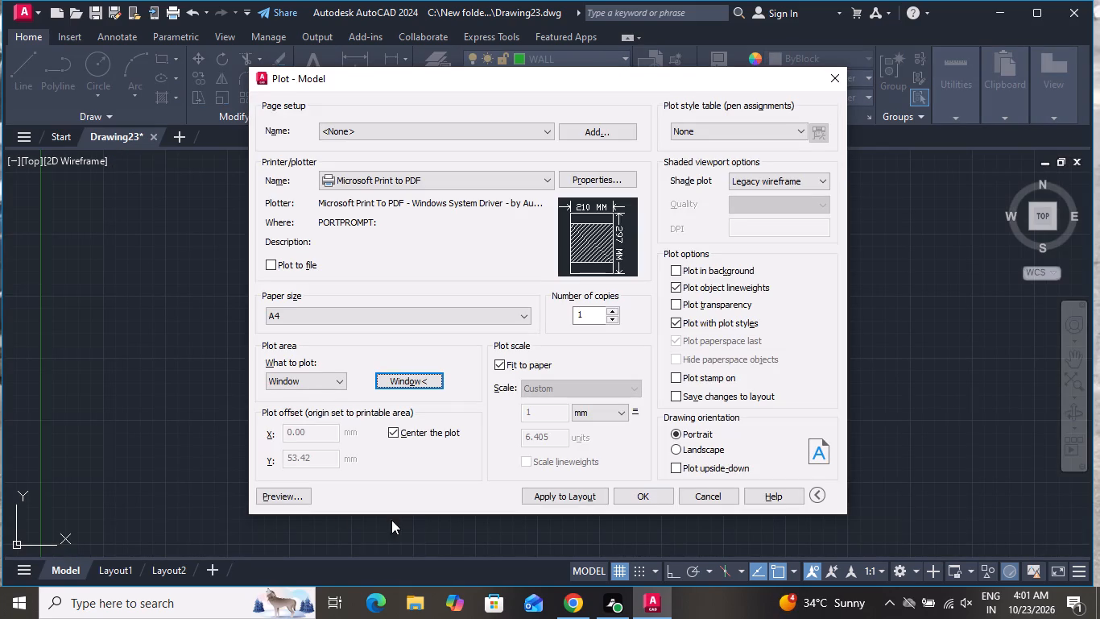
# Preview the plot and examine the front elevation, SECTION AT A.A and the four floor plans on the A4 sheet.
pyautogui.click(296, 501)
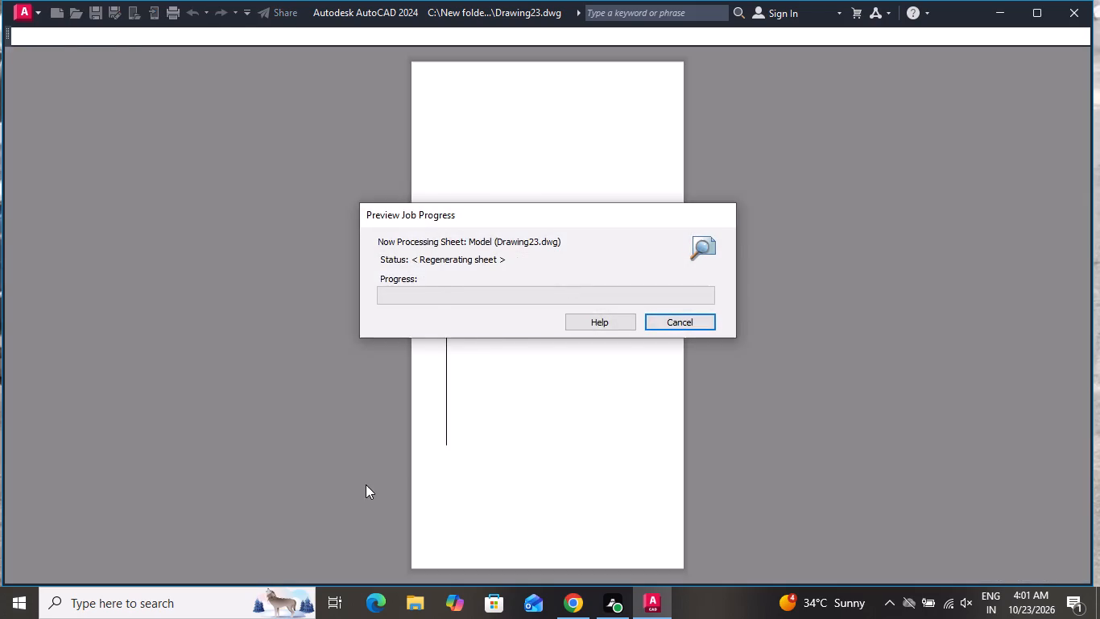
pyautogui.scroll(3, 712, 364)
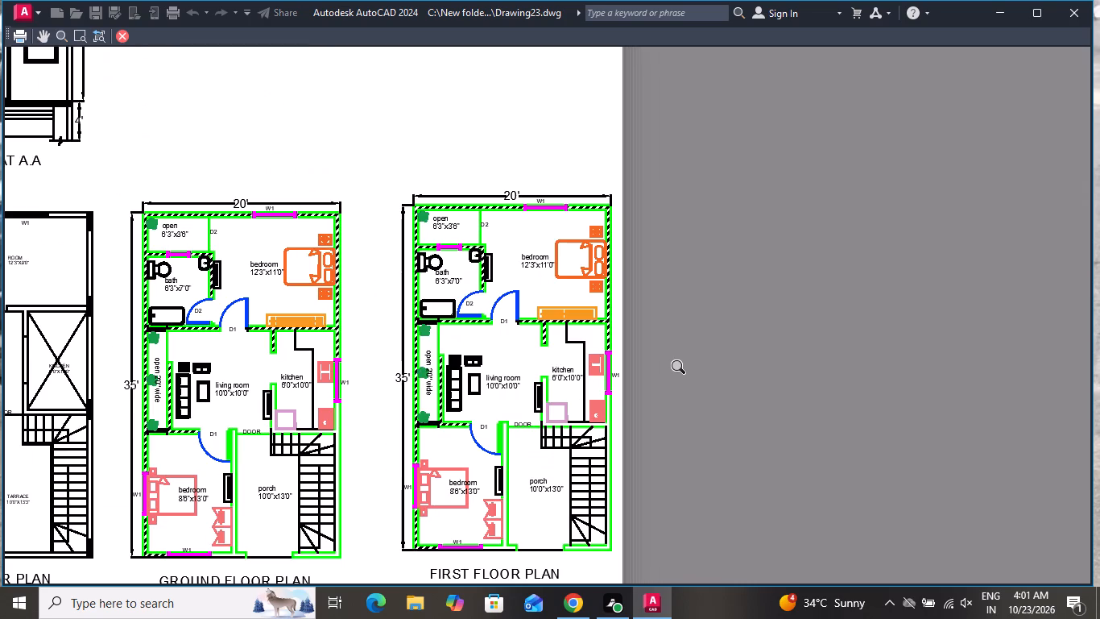
pyautogui.scroll(-2, 682, 371)
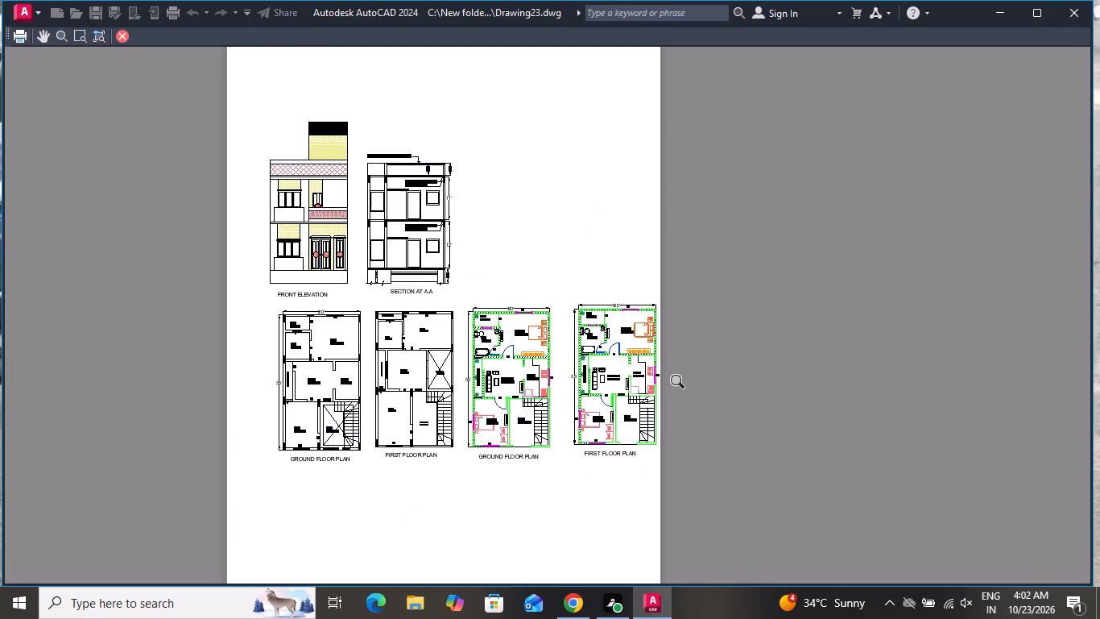
pyautogui.scroll(2, 296, 206)
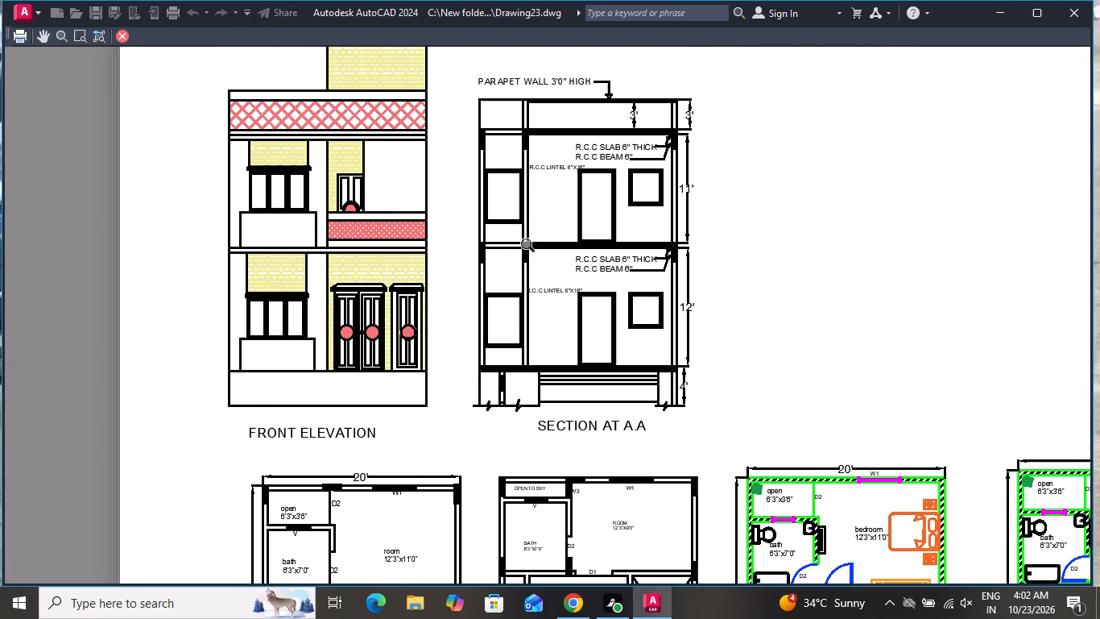
pyautogui.scroll(-2, 531, 248)
pyautogui.scroll(2, 567, 426)
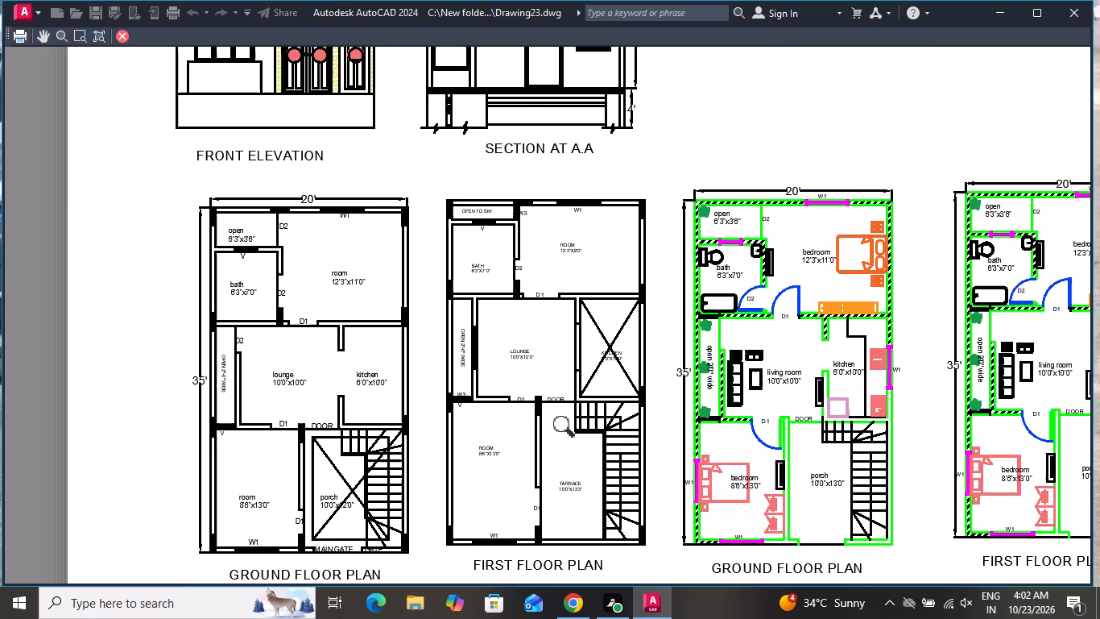
pyautogui.scroll(3, 569, 430)
pyautogui.scroll(-5, 585, 434)
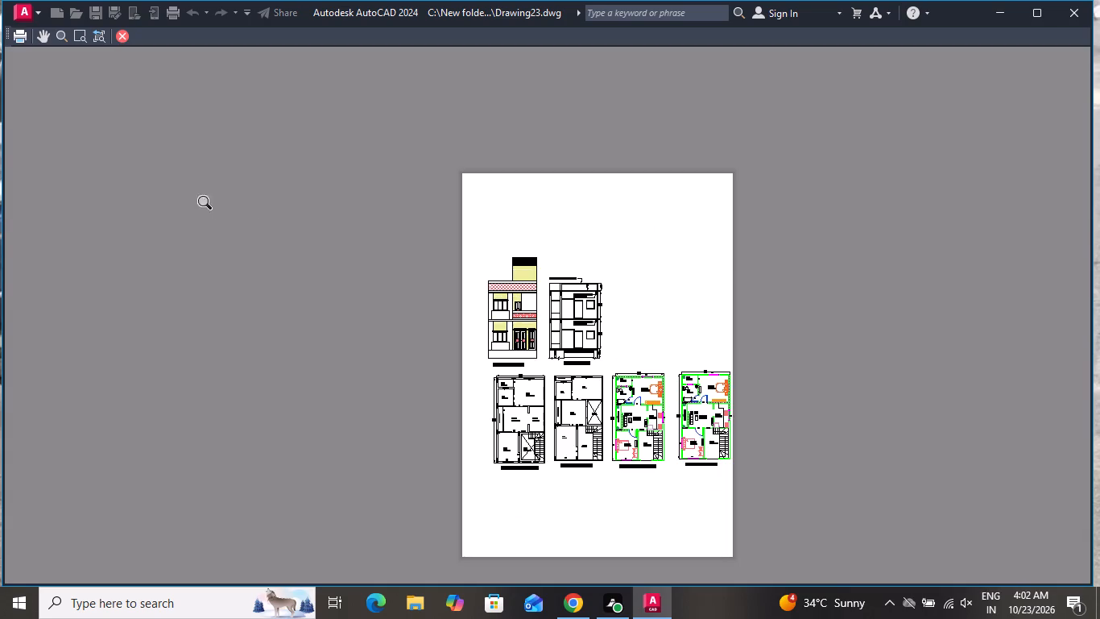
# Plot the previewed sheet and save the output as PDF 23 in the ANU folder.
pyautogui.click(12, 31)
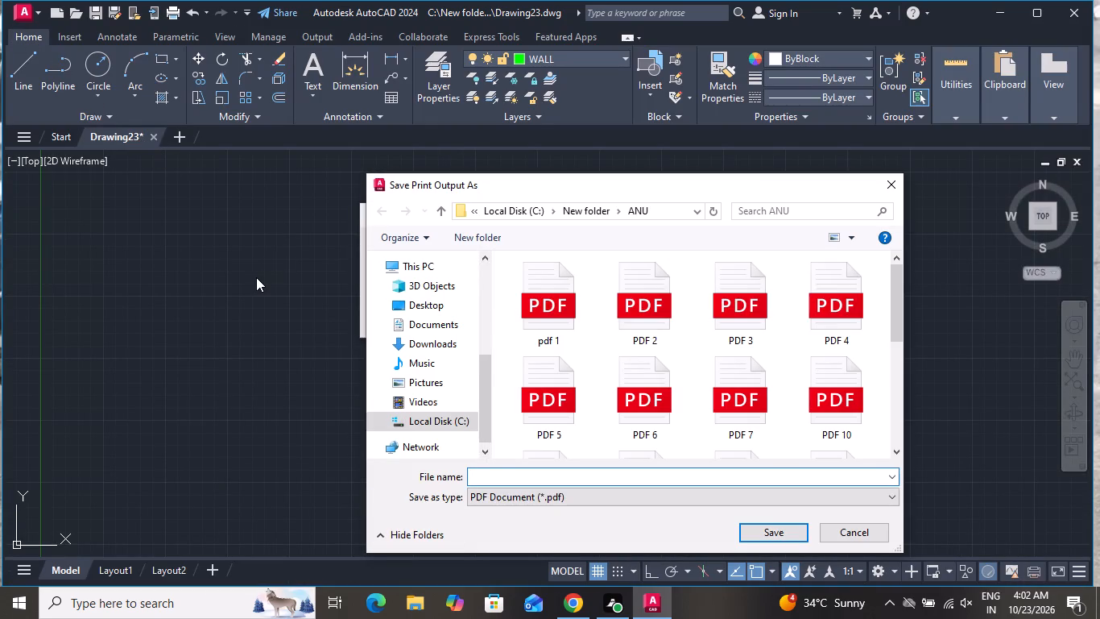
pyautogui.press('p')
pyautogui.write('DF 23')
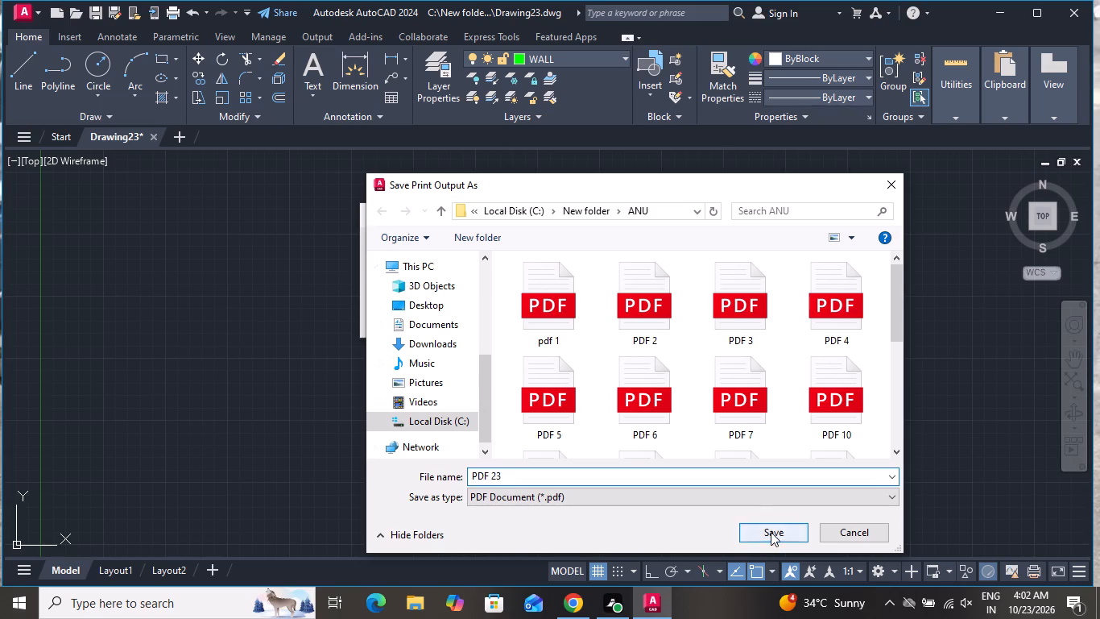
pyautogui.click(771, 532)
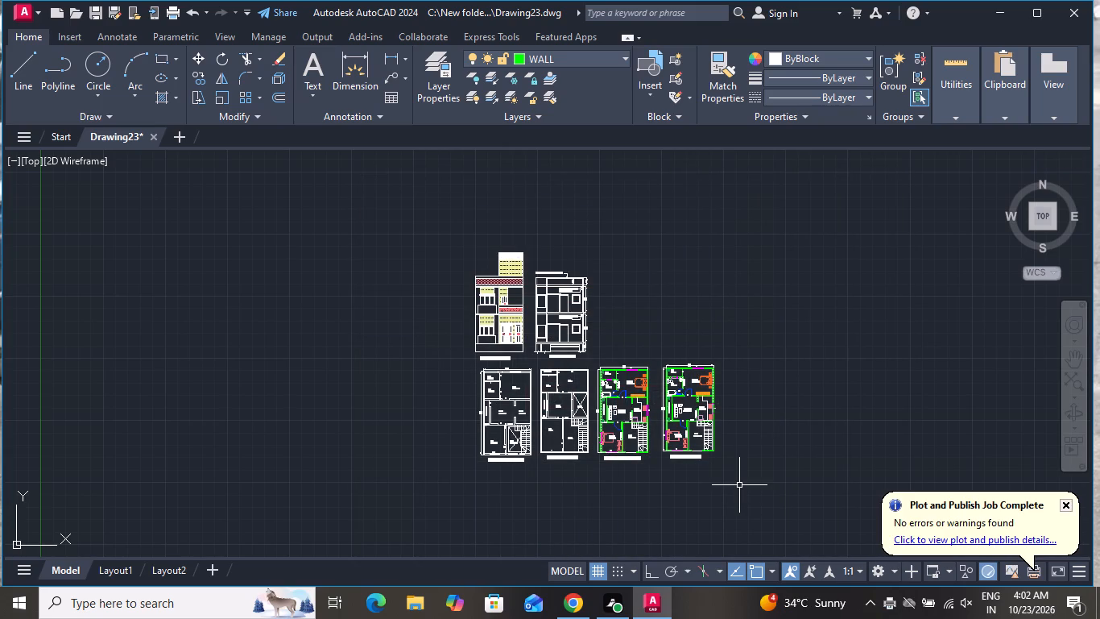